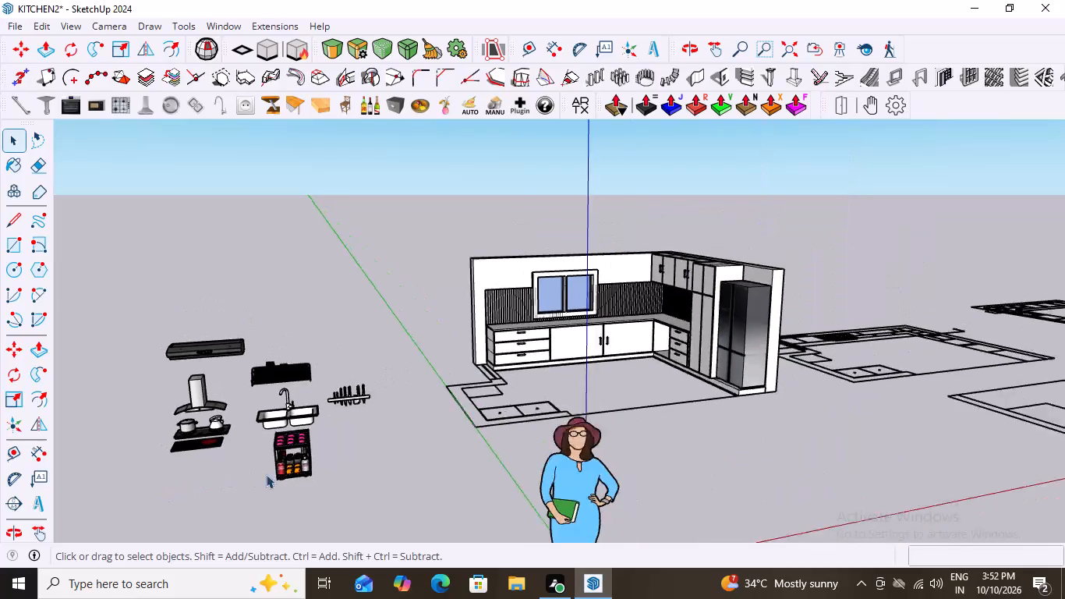
# Inspect the kitchen from several angles, focusing on the tall cabinet's doors and the wall cabinets' door gaps and handles.
pyautogui.scroll(-7, 371, 473)
pyautogui.scroll(5, 492, 462)
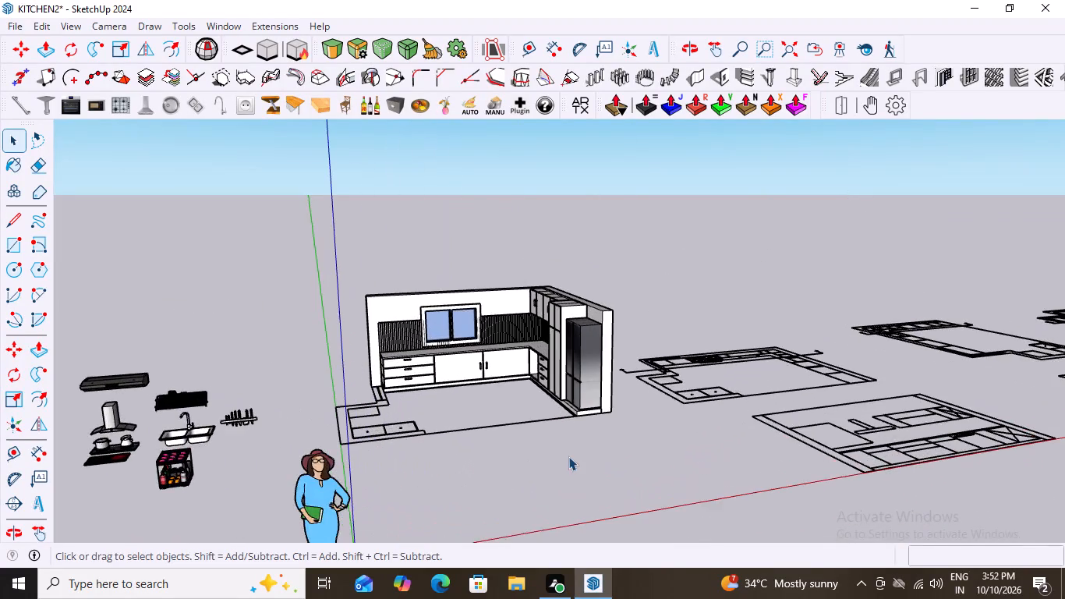
pyautogui.moveTo(557, 455); pyautogui.dragTo(564, 548, button='middle')
pyautogui.scroll(6, 553, 396)
pyautogui.moveTo(518, 394); pyautogui.dragTo(620, 419, button='middle')
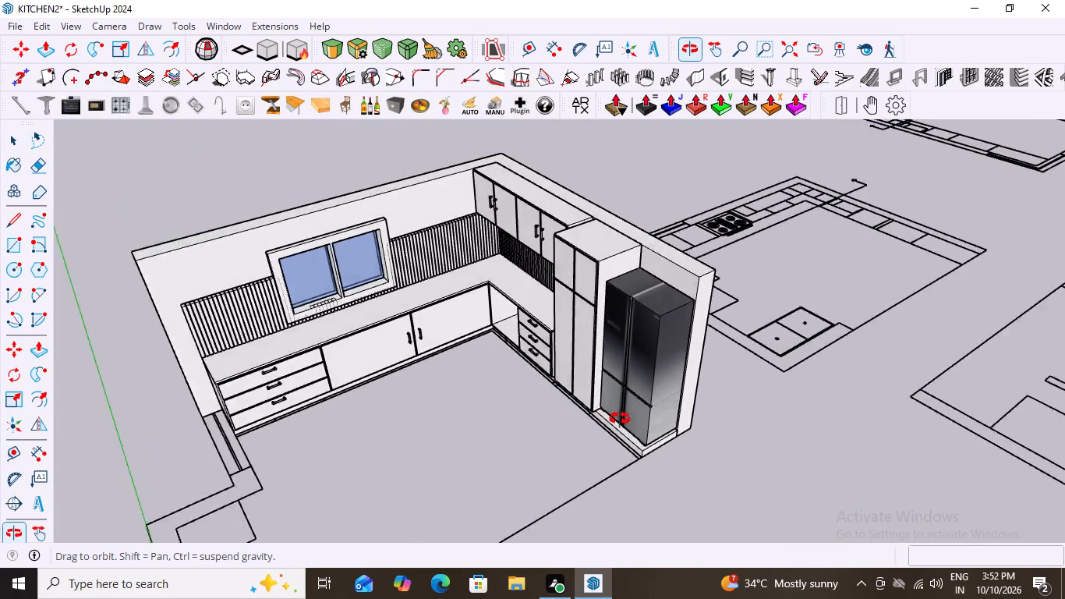
pyautogui.moveTo(620, 419); pyautogui.dragTo(856, 374, button='middle')
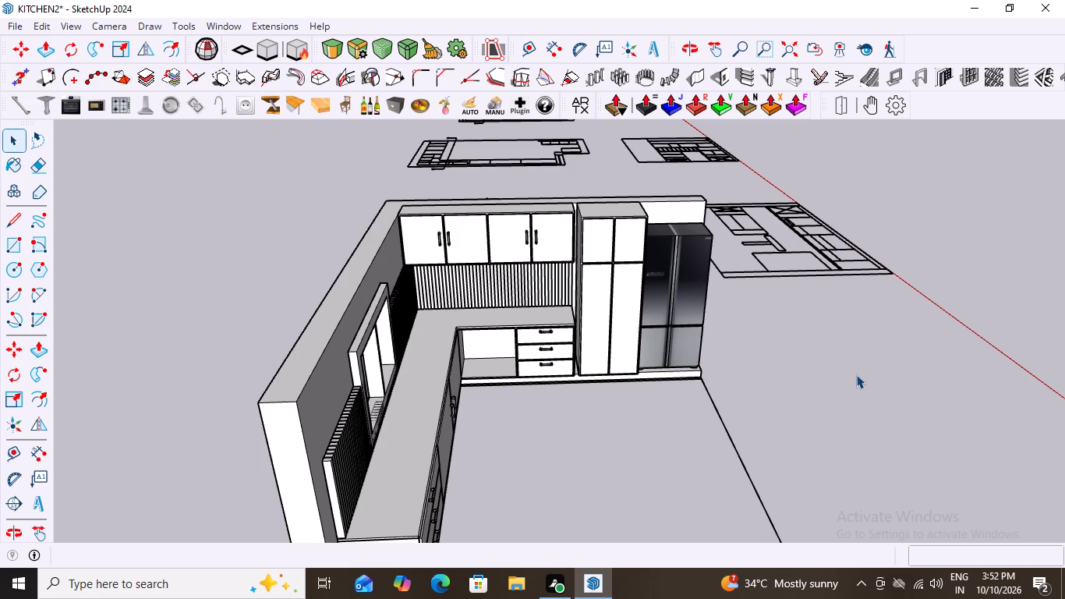
pyautogui.scroll(7, 614, 246)
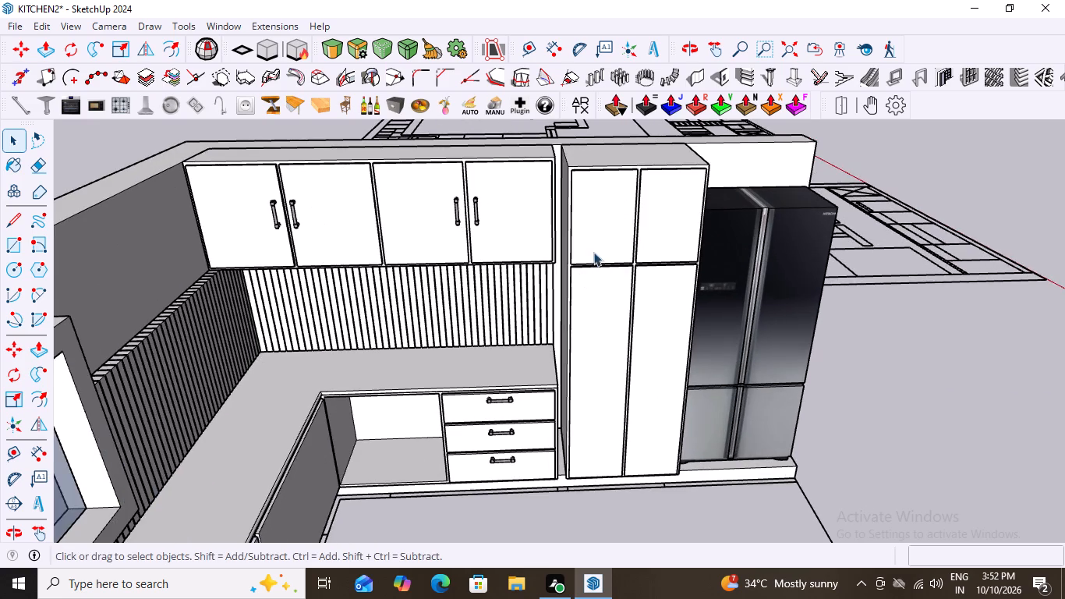
pyautogui.moveTo(593, 252); pyautogui.dragTo(637, 250, button='middle')
pyautogui.scroll(7, 583, 214)
pyautogui.scroll(-6, 626, 211)
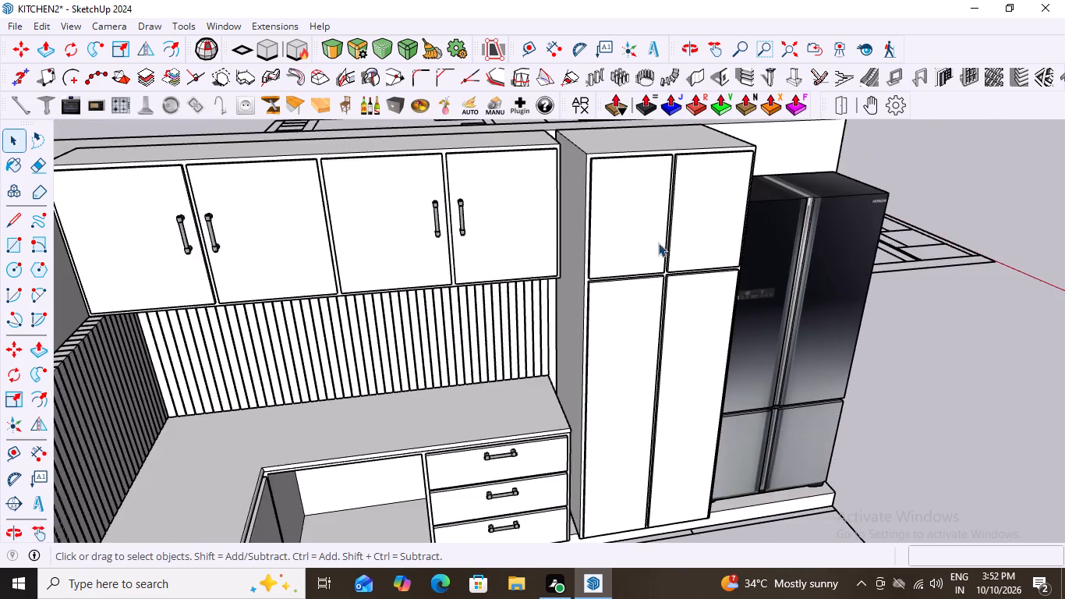
pyautogui.scroll(-1, 658, 243)
pyautogui.scroll(-6, 655, 307)
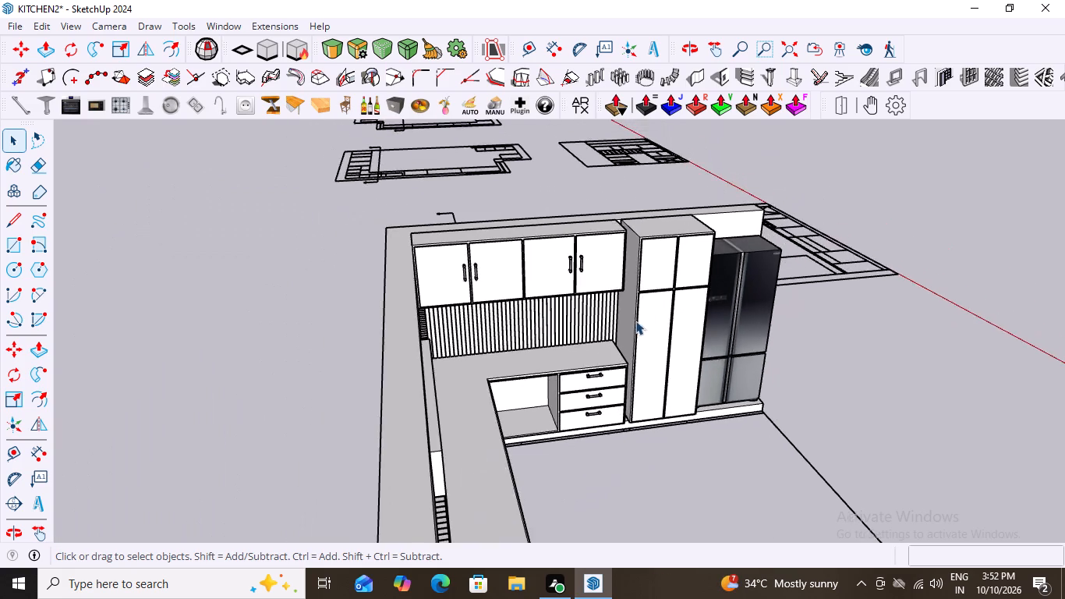
pyautogui.scroll(6, 522, 304)
pyautogui.scroll(4, 401, 254)
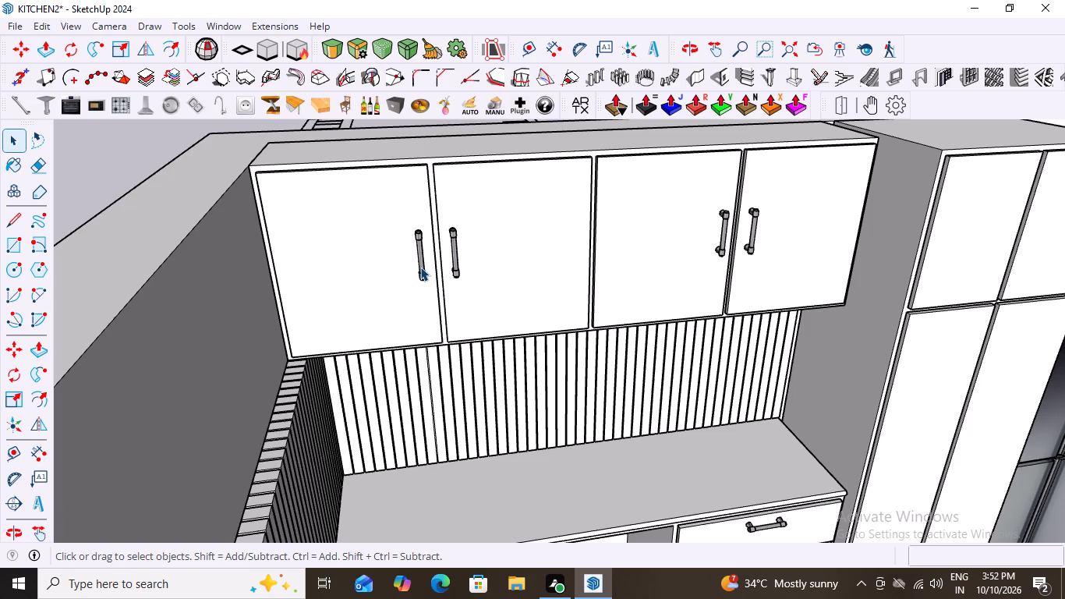
pyautogui.scroll(-10, 350, 259)
pyautogui.moveTo(469, 291); pyautogui.dragTo(416, 291, button='middle')
pyautogui.scroll(2, 439, 212)
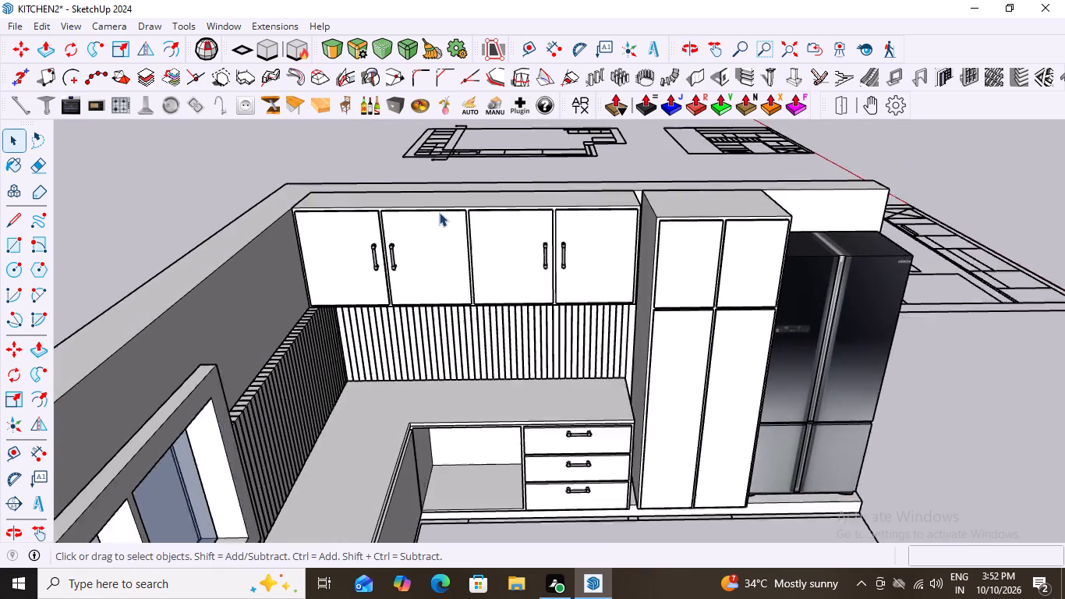
pyautogui.scroll(3, 439, 212)
pyautogui.moveTo(461, 219); pyautogui.dragTo(358, 283, button='middle')
pyautogui.scroll(15, 368, 205)
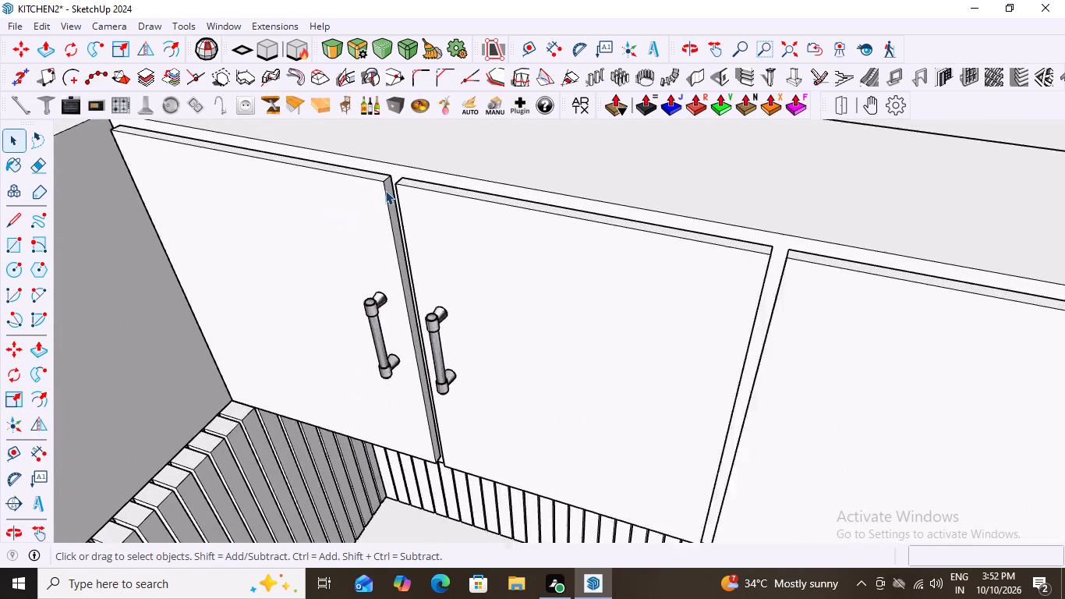
pyautogui.scroll(1, 385, 190)
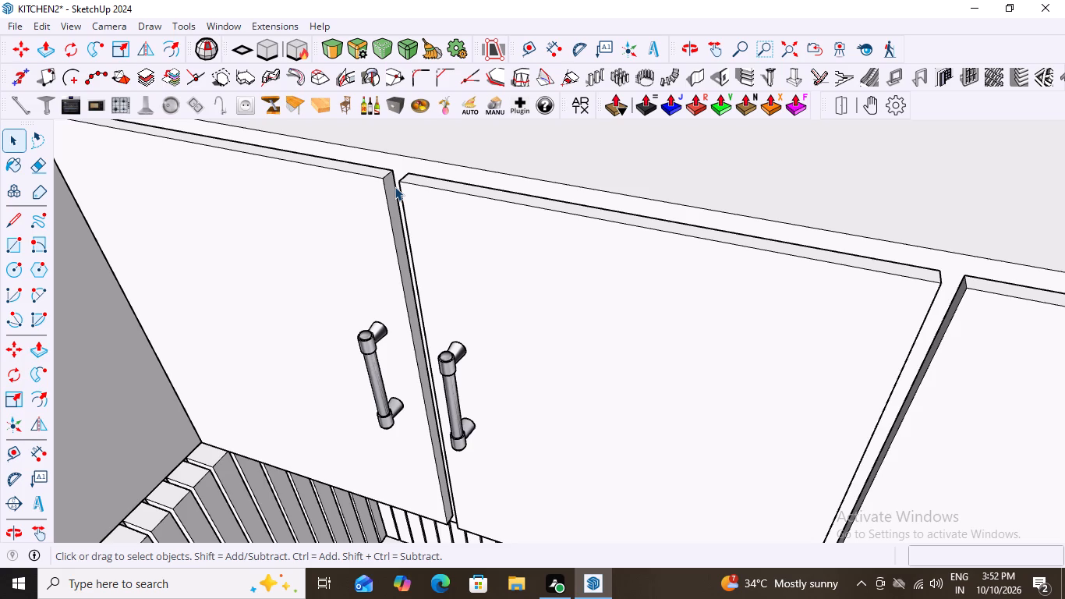
pyautogui.scroll(-8, 395, 186)
pyautogui.scroll(1, 515, 292)
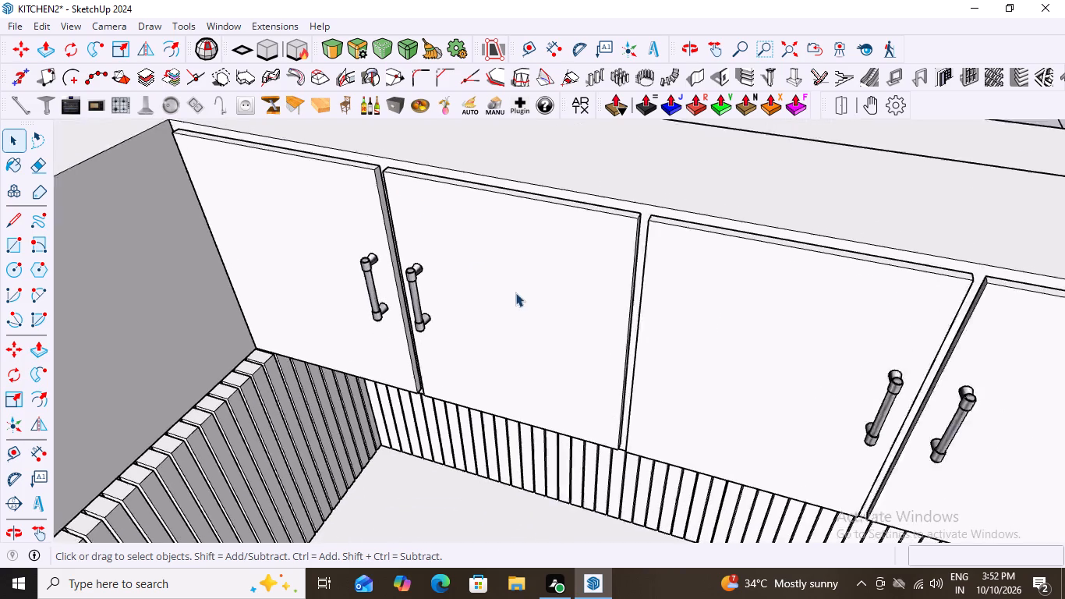
pyautogui.scroll(2, 515, 292)
pyautogui.moveTo(476, 250); pyautogui.dragTo(494, 256, button='middle')
pyautogui.scroll(-7, 494, 256)
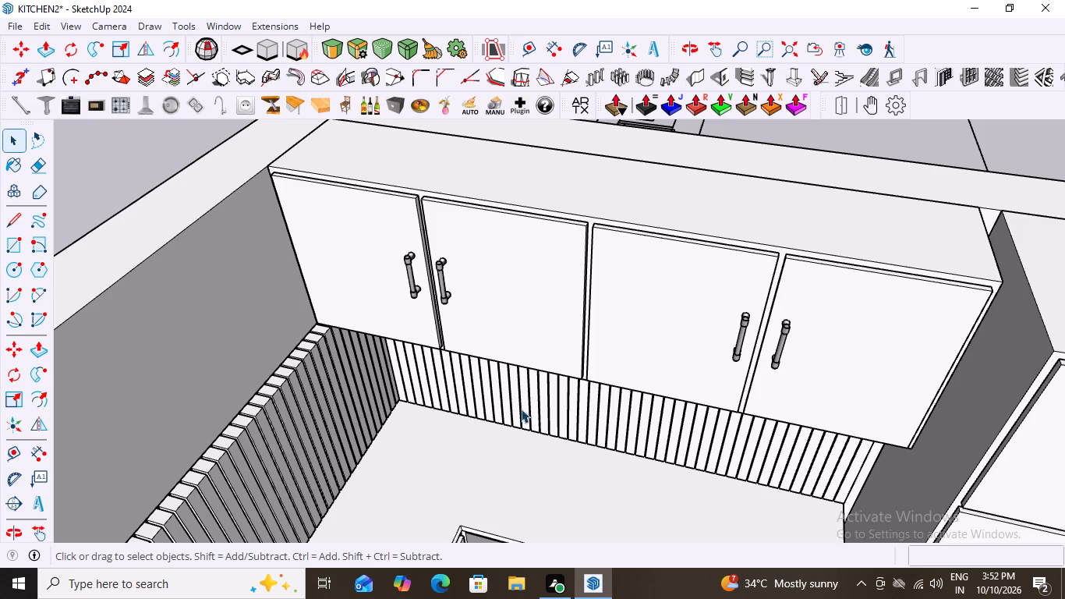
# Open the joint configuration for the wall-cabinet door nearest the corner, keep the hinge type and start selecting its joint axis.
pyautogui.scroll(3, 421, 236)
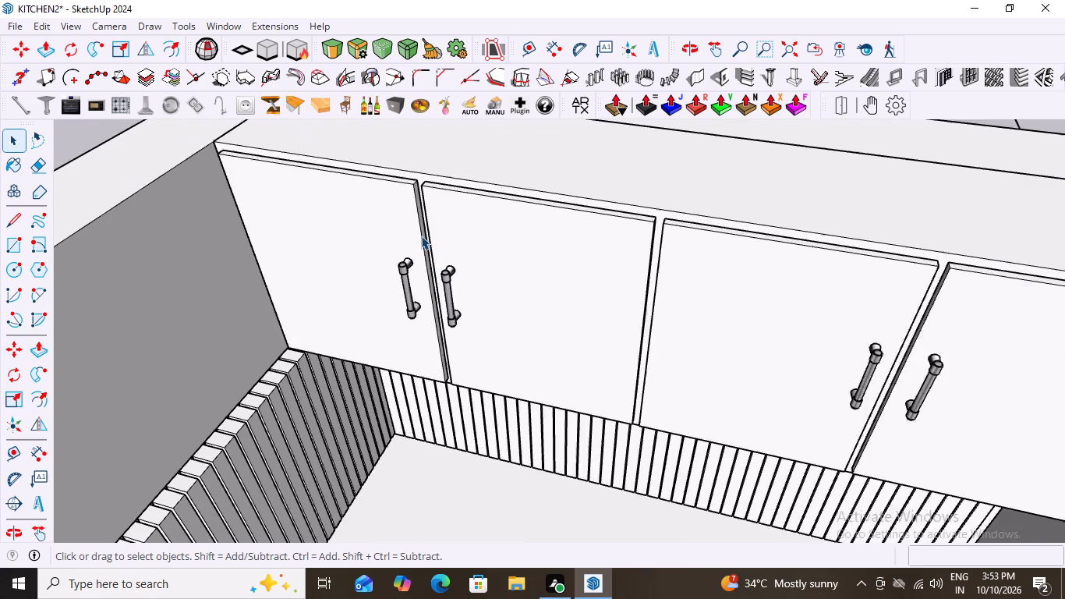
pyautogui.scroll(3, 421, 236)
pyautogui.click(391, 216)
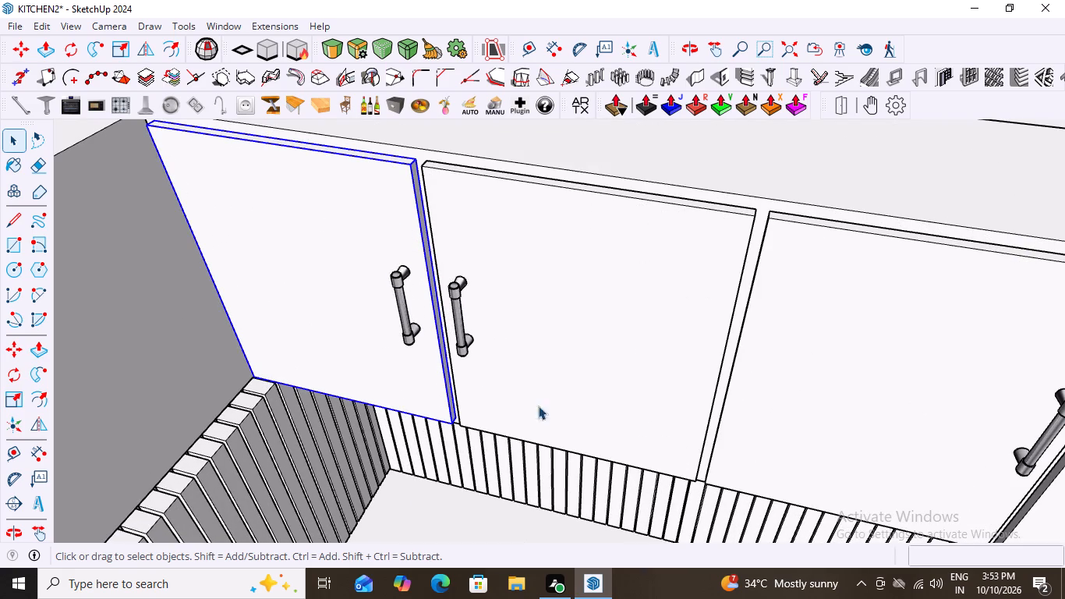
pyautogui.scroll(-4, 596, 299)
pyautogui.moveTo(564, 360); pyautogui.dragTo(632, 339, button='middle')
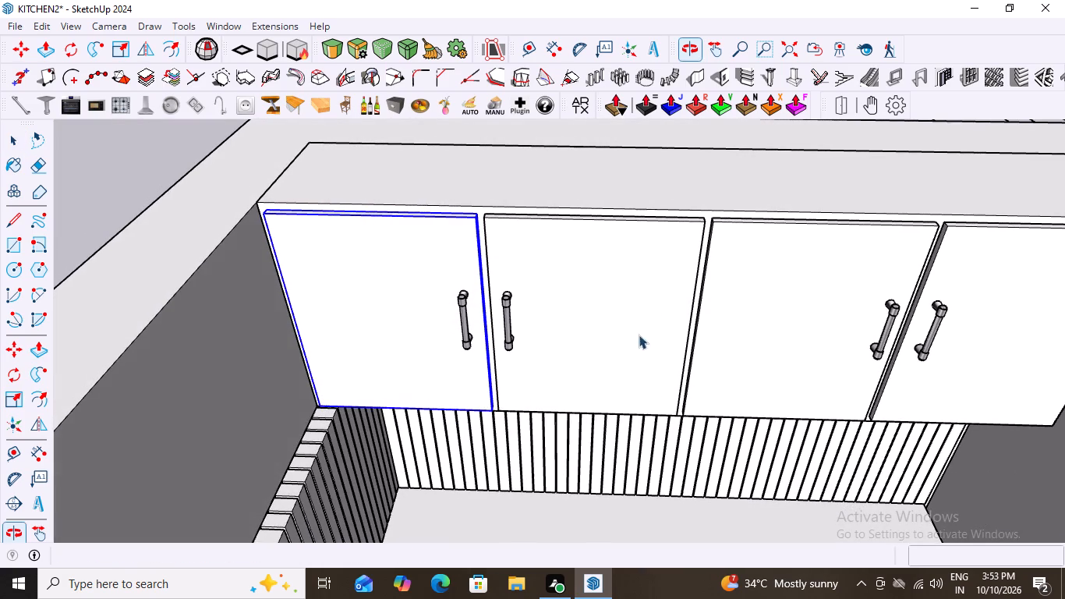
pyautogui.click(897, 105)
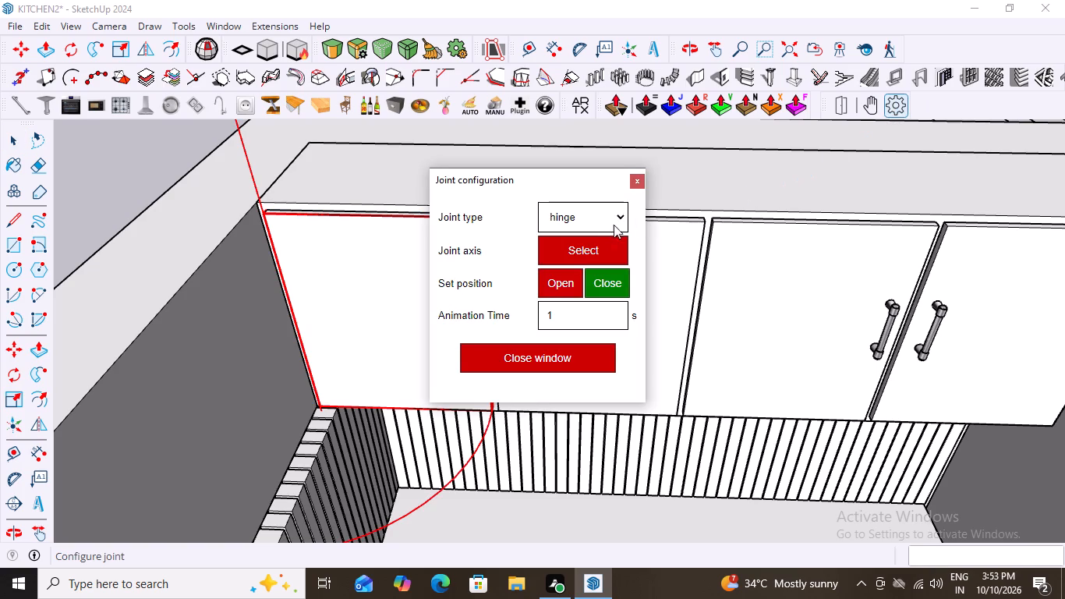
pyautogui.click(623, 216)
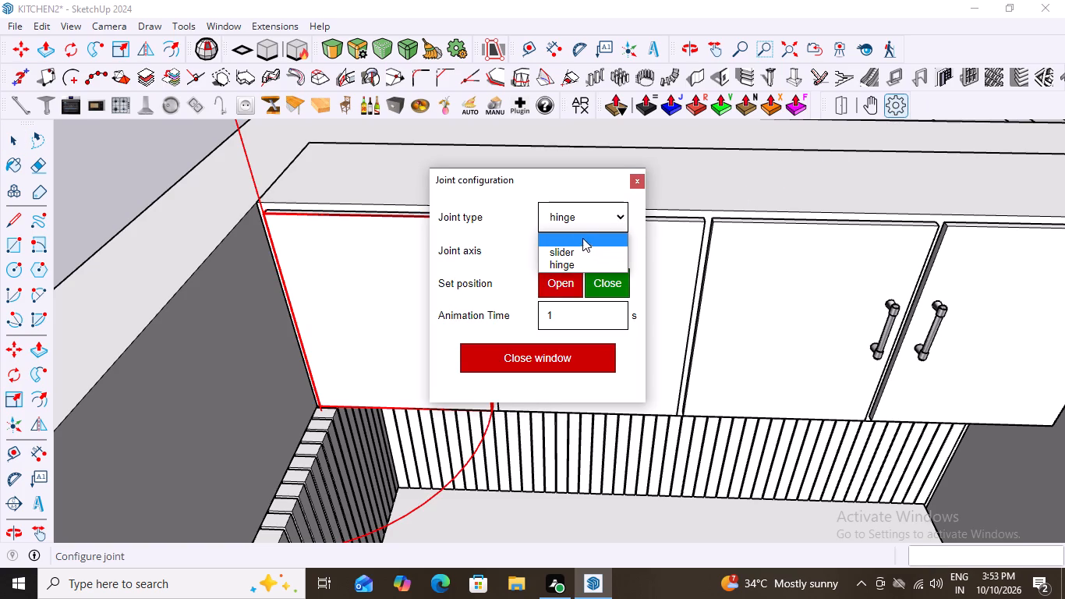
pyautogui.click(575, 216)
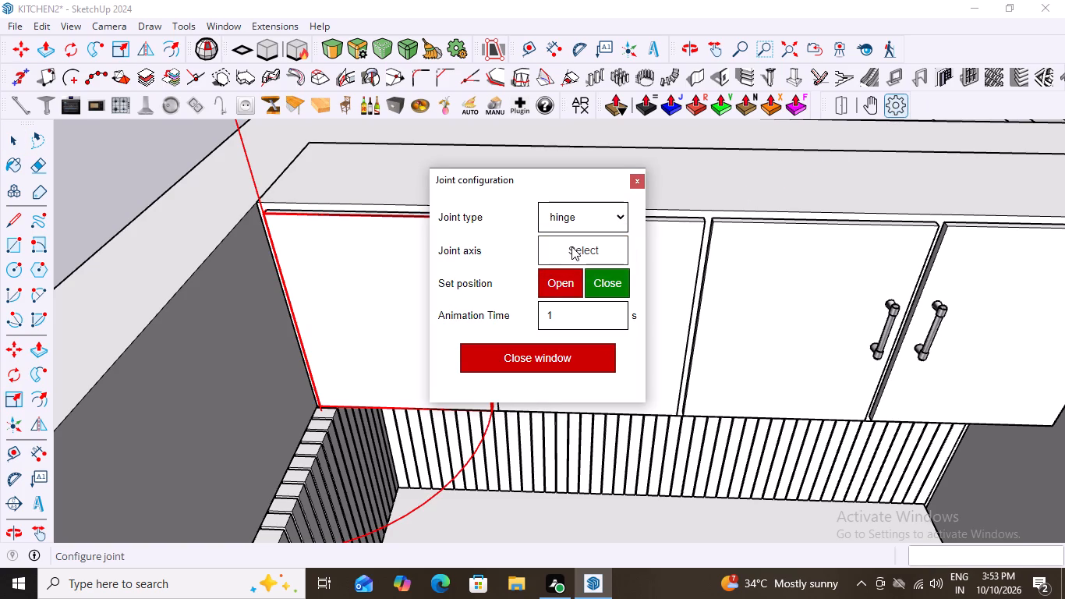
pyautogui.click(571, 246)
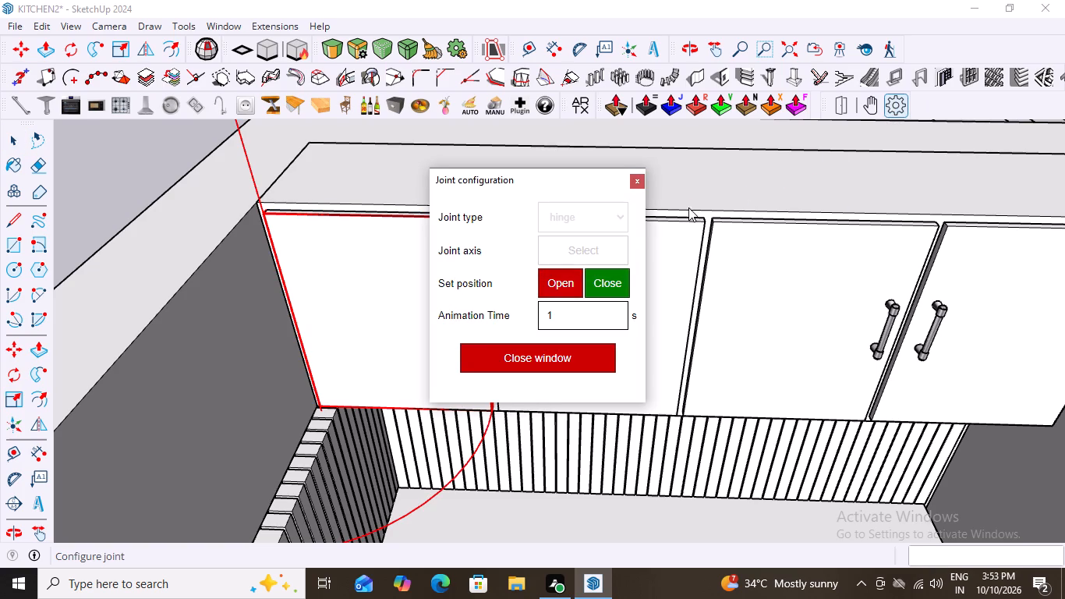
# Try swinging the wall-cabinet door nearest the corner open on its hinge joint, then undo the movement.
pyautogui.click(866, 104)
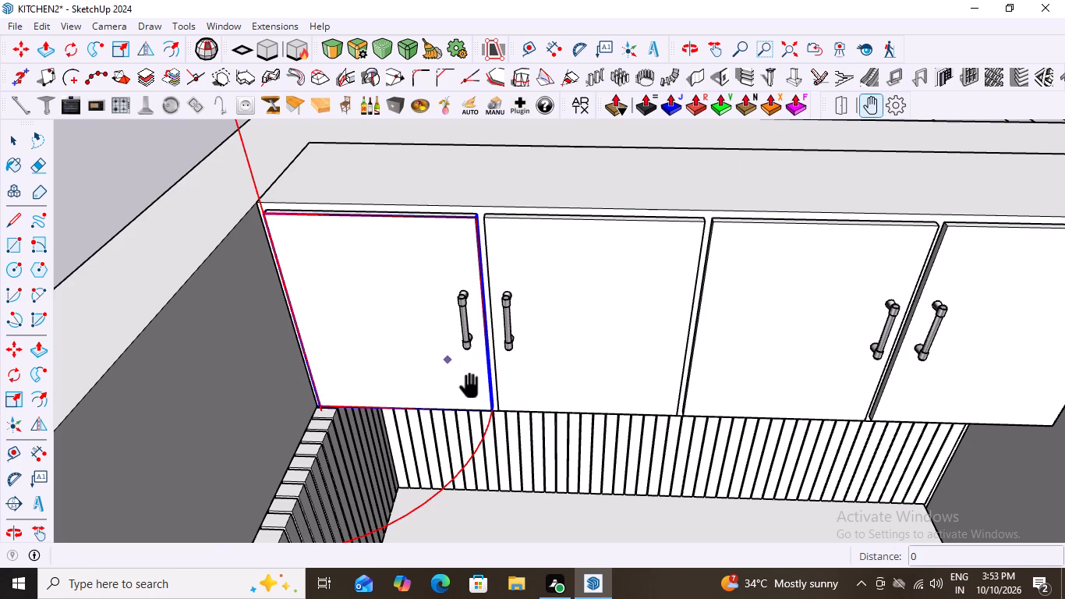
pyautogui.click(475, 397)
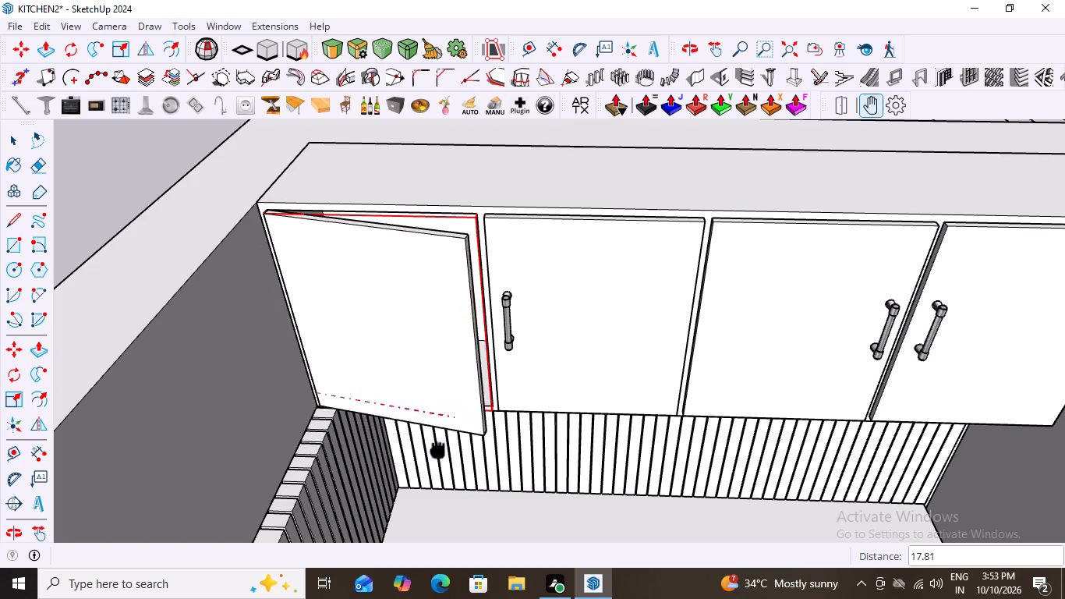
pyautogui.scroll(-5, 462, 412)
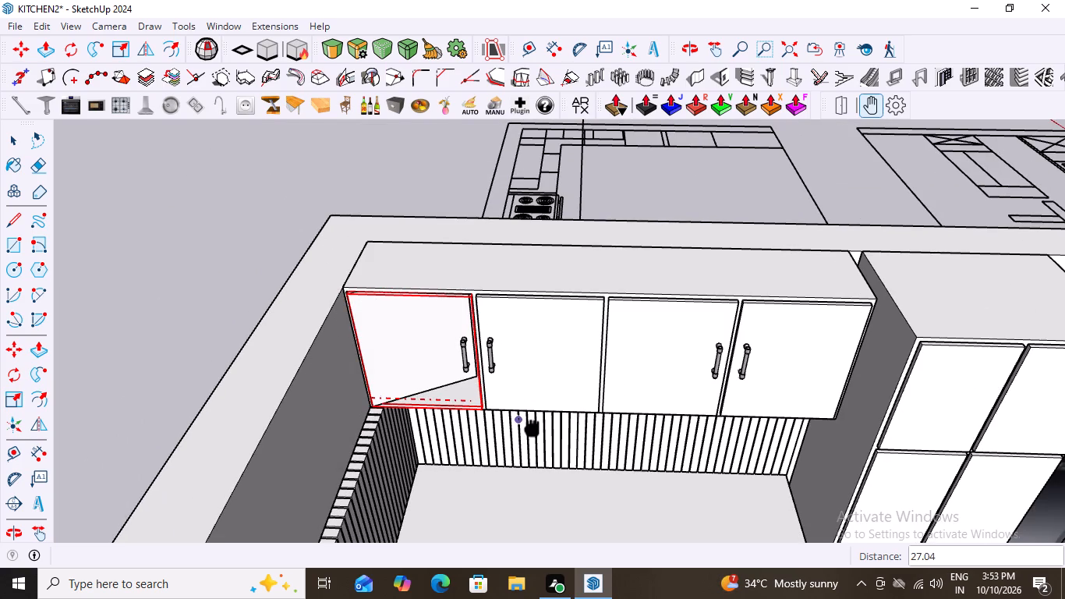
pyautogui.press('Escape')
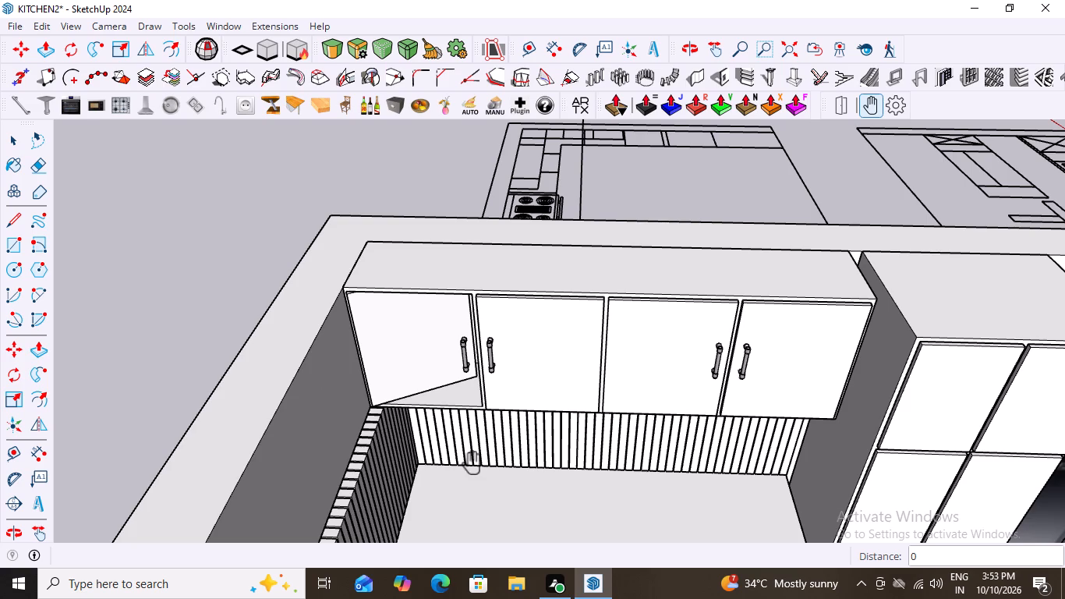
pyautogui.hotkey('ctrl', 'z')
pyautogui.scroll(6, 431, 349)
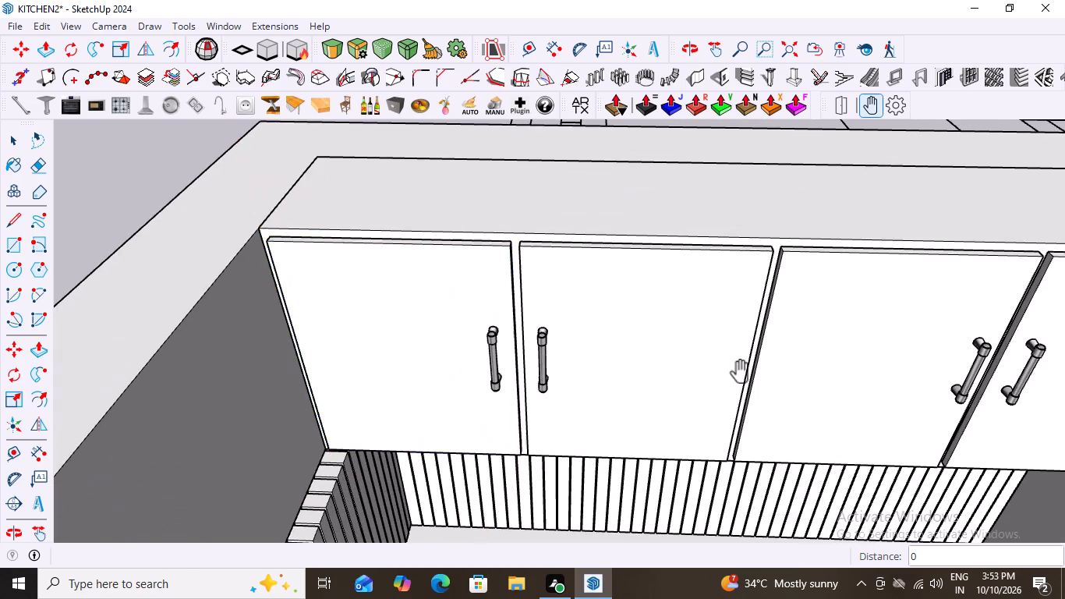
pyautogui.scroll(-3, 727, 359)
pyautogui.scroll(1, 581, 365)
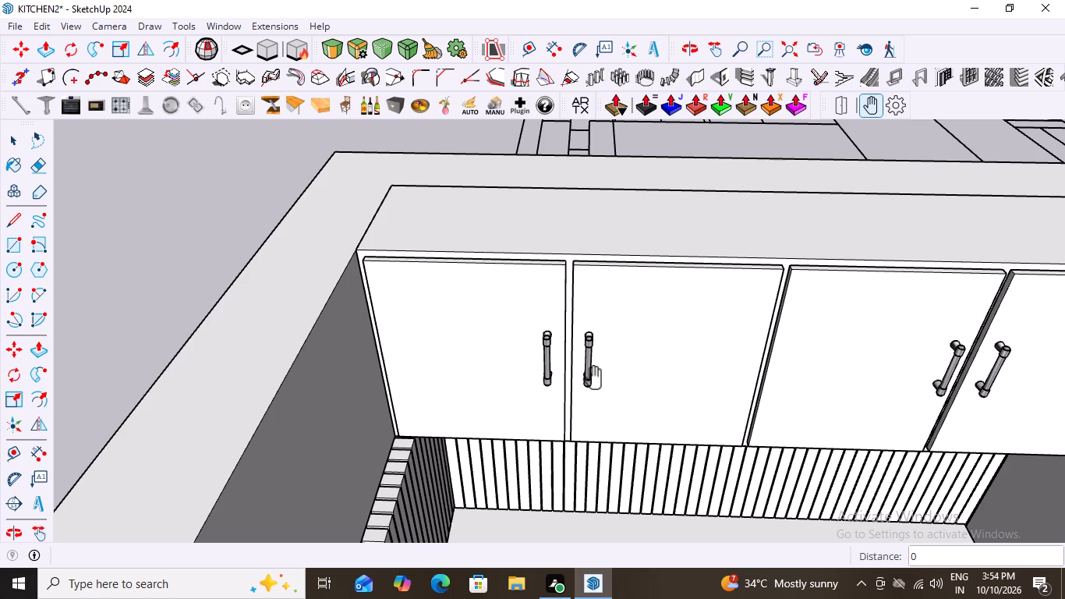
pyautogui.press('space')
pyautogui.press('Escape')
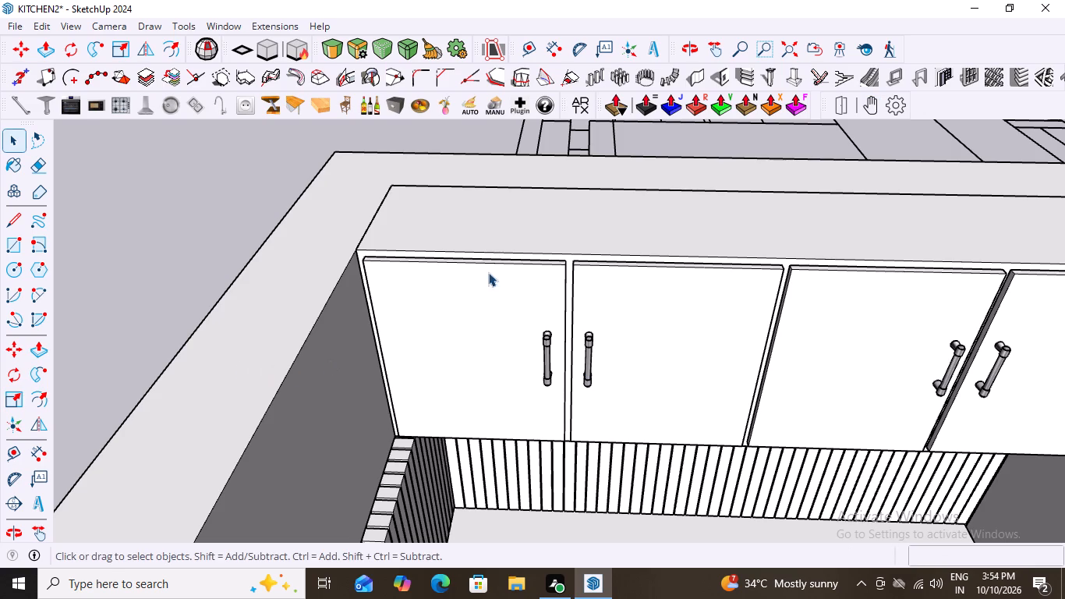
# Examine the wall-cabinet doors and handles up close, then review the whole L-shaped kitchen from several angles.
pyautogui.scroll(5, 572, 236)
pyautogui.moveTo(563, 373); pyautogui.dragTo(339, 352, button='middle')
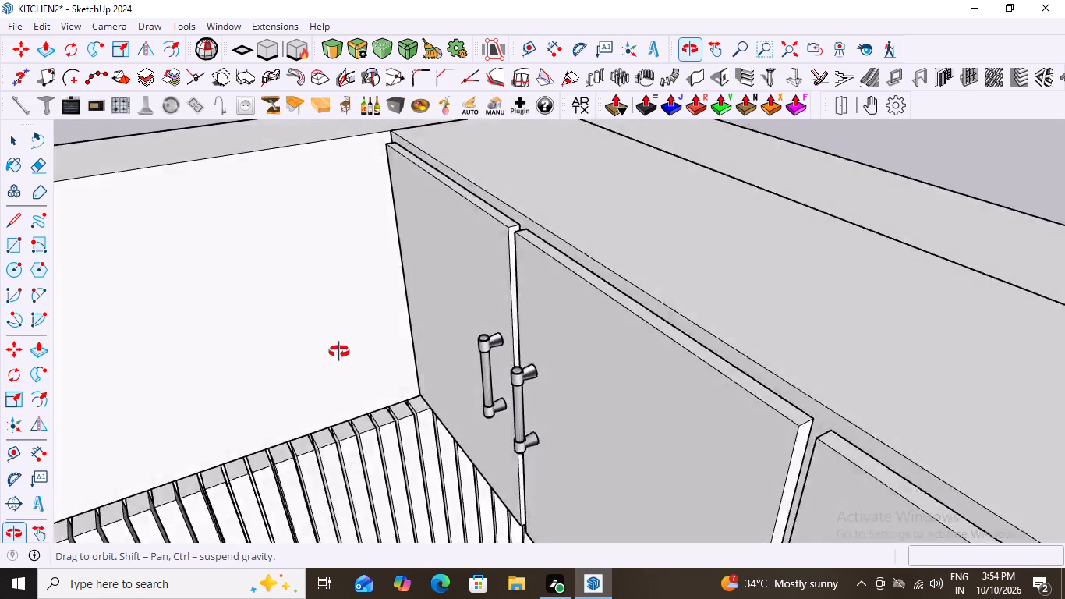
pyautogui.moveTo(339, 352); pyautogui.dragTo(408, 314, button='middle')
pyautogui.scroll(-17, 438, 299)
pyautogui.scroll(-5, 349, 303)
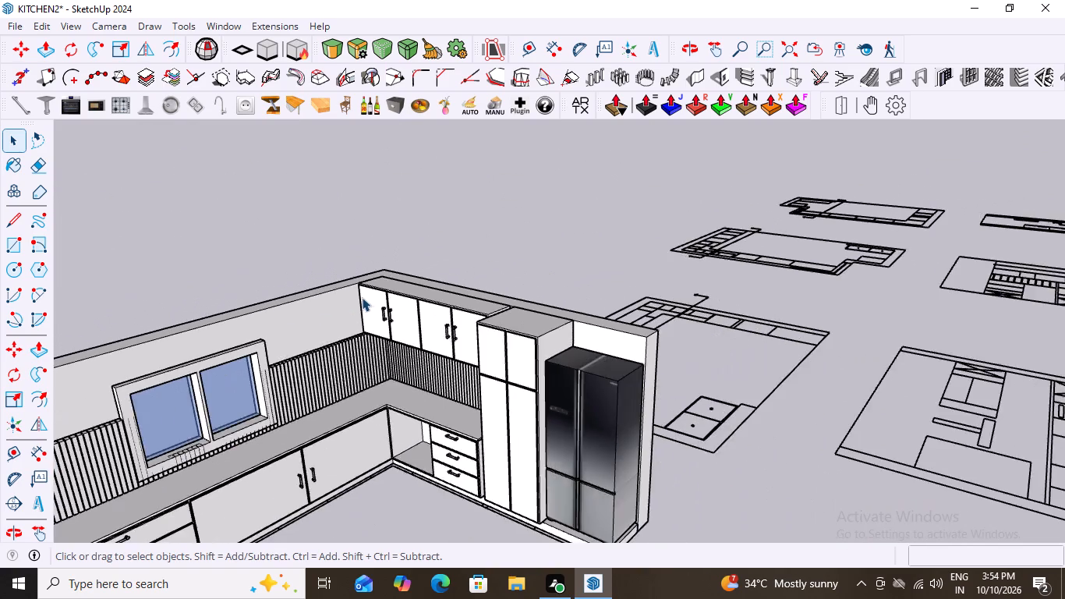
pyautogui.scroll(-3, 362, 297)
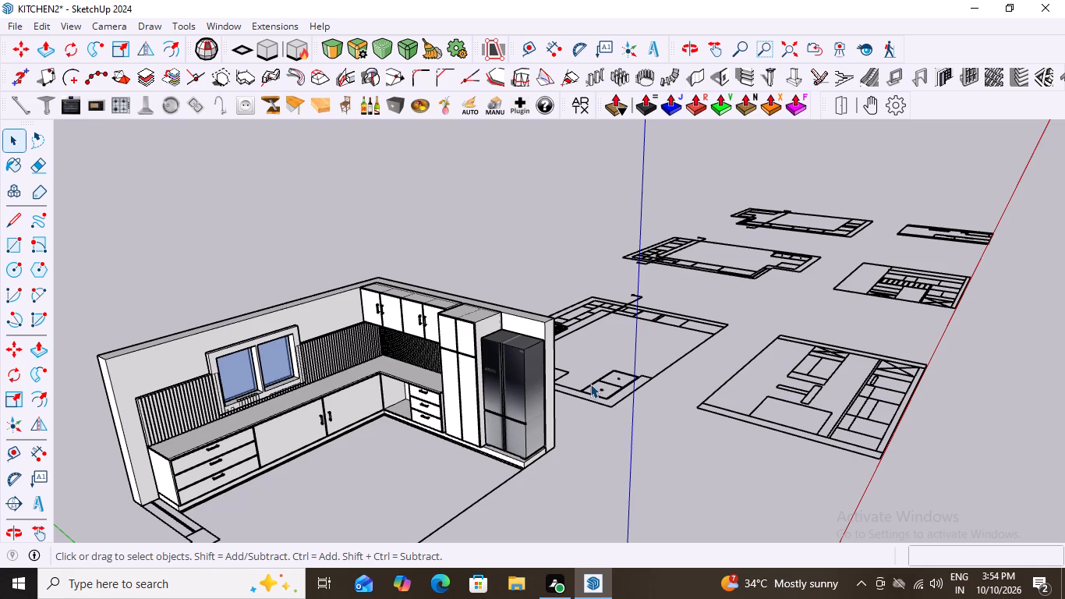
pyautogui.scroll(9, 286, 482)
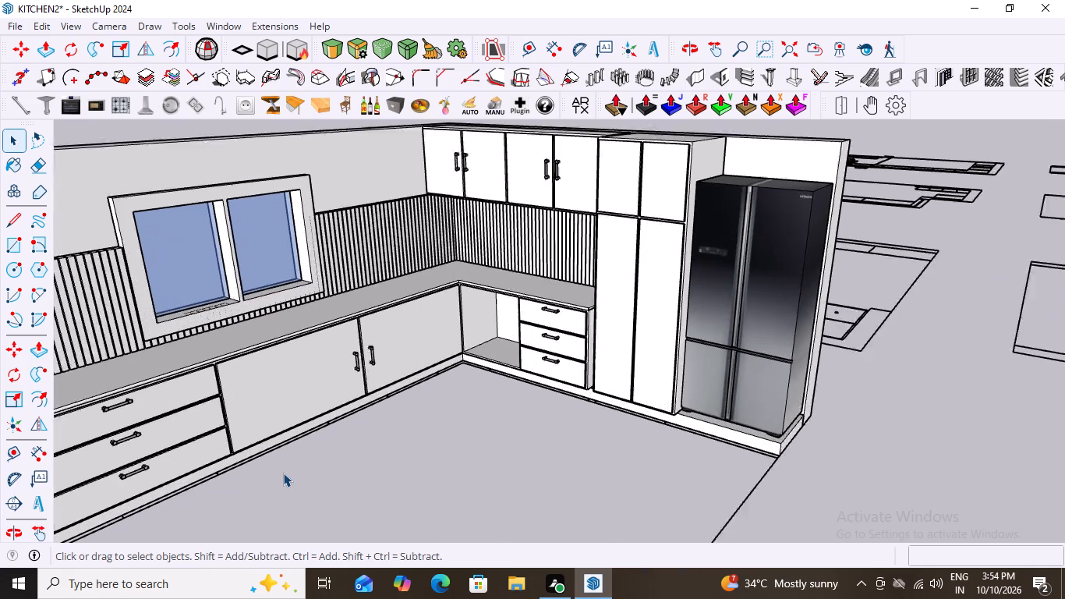
pyautogui.moveTo(360, 469); pyautogui.dragTo(271, 459, button='middle')
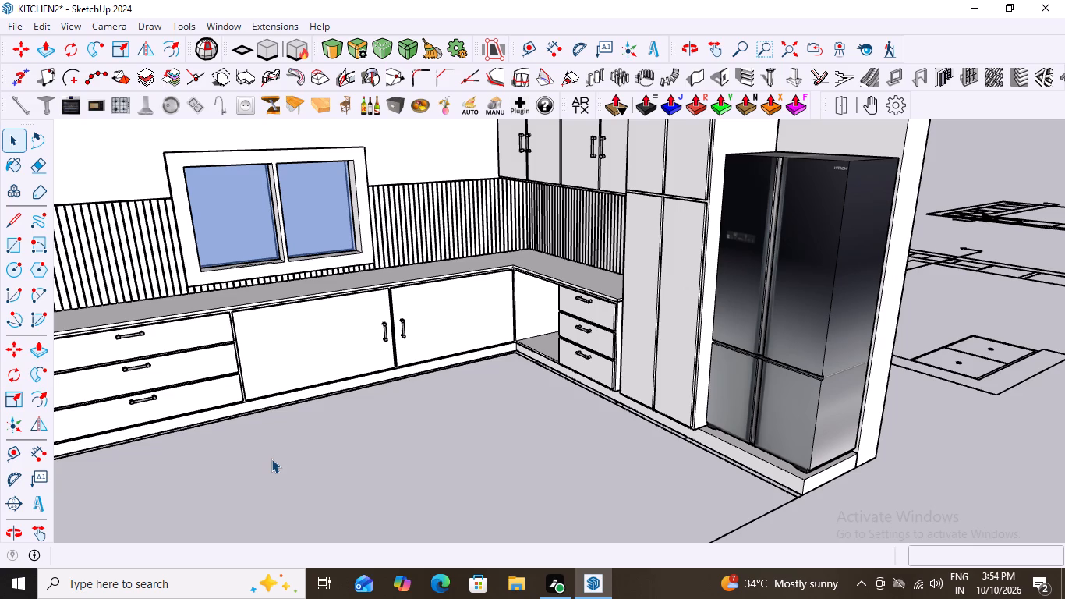
pyautogui.scroll(-2, 336, 448)
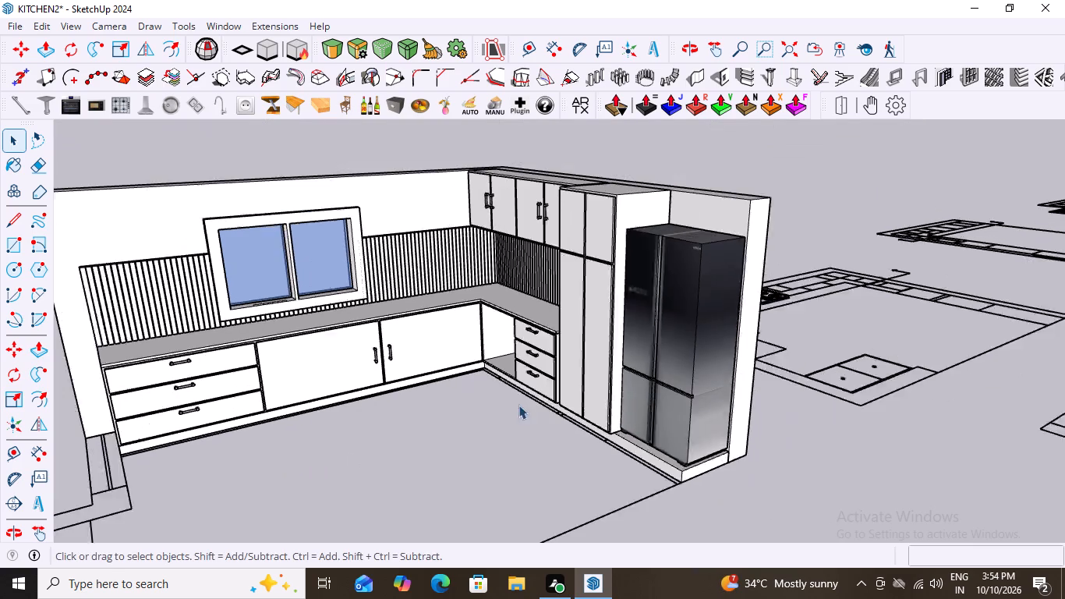
pyautogui.scroll(-5, 518, 405)
pyautogui.scroll(1, 314, 448)
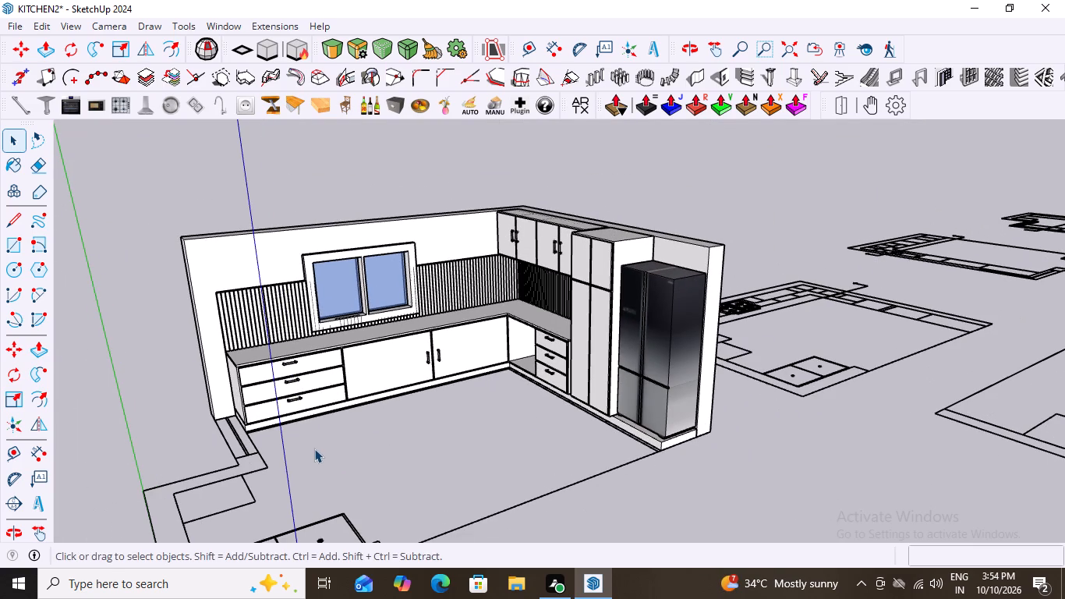
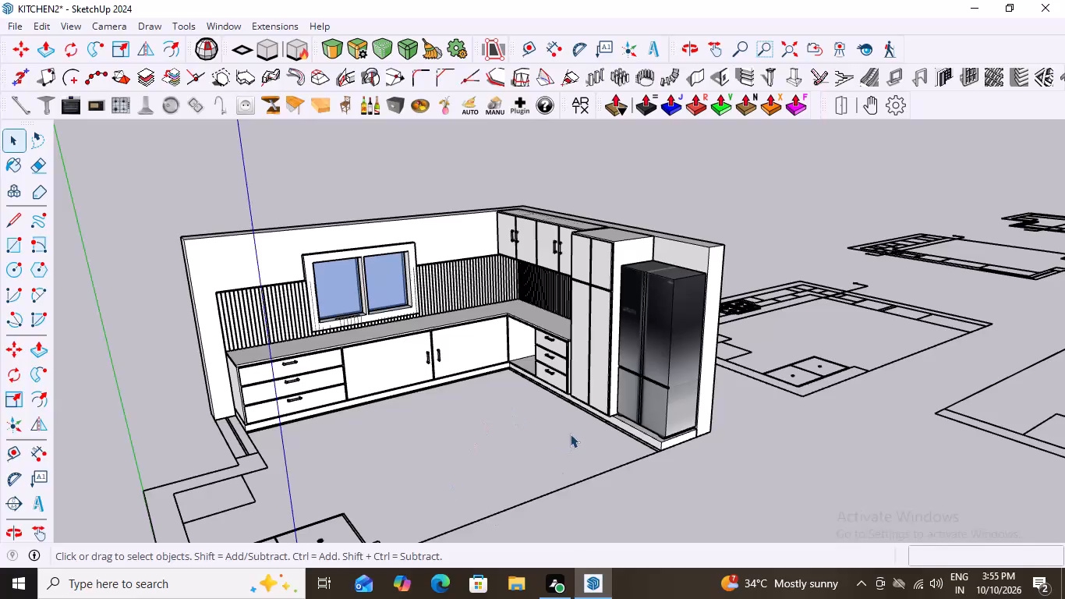
# Review the L-shaped kitchen from several angles, checking the wall cabinets, tall cabinet and refrigerator.
pyautogui.scroll(-5, 470, 360)
pyautogui.scroll(3, 607, 386)
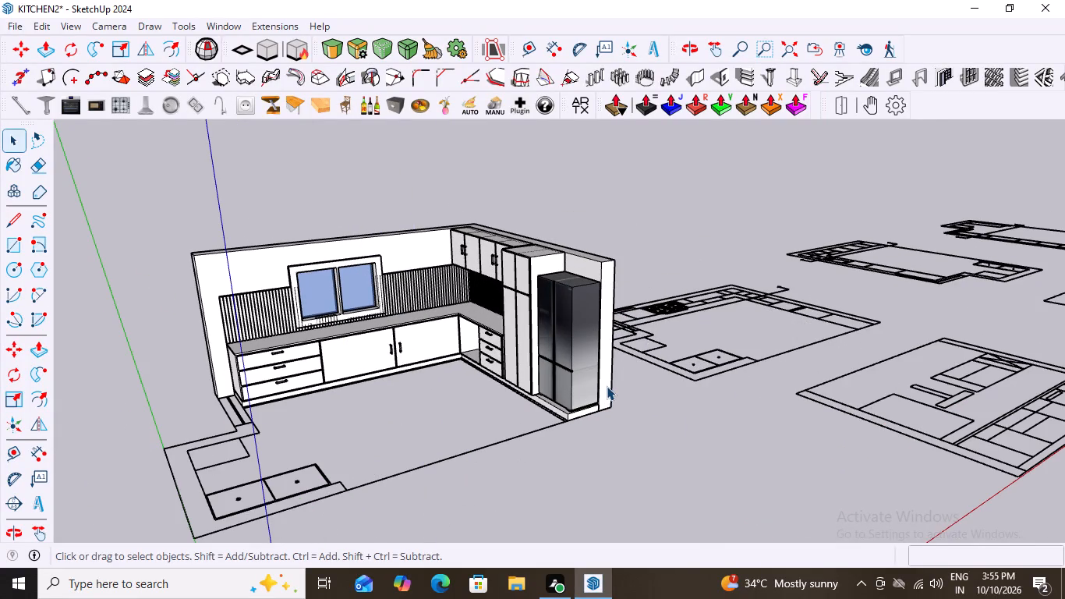
pyautogui.scroll(-2, 599, 388)
pyautogui.moveTo(504, 378); pyautogui.dragTo(641, 413, button='middle')
pyautogui.scroll(1, 595, 388)
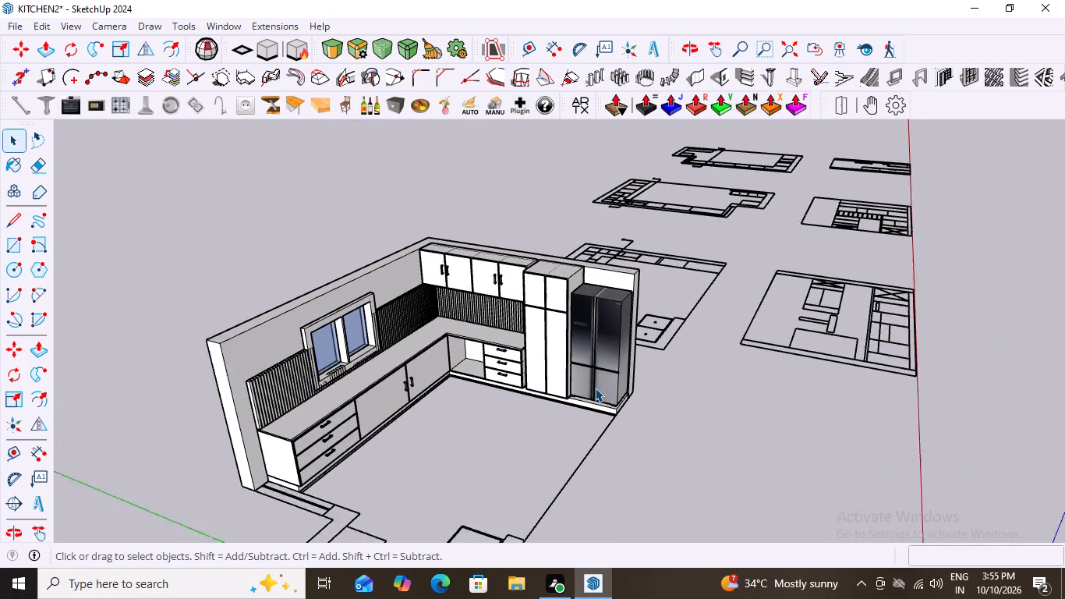
pyautogui.scroll(1, 595, 388)
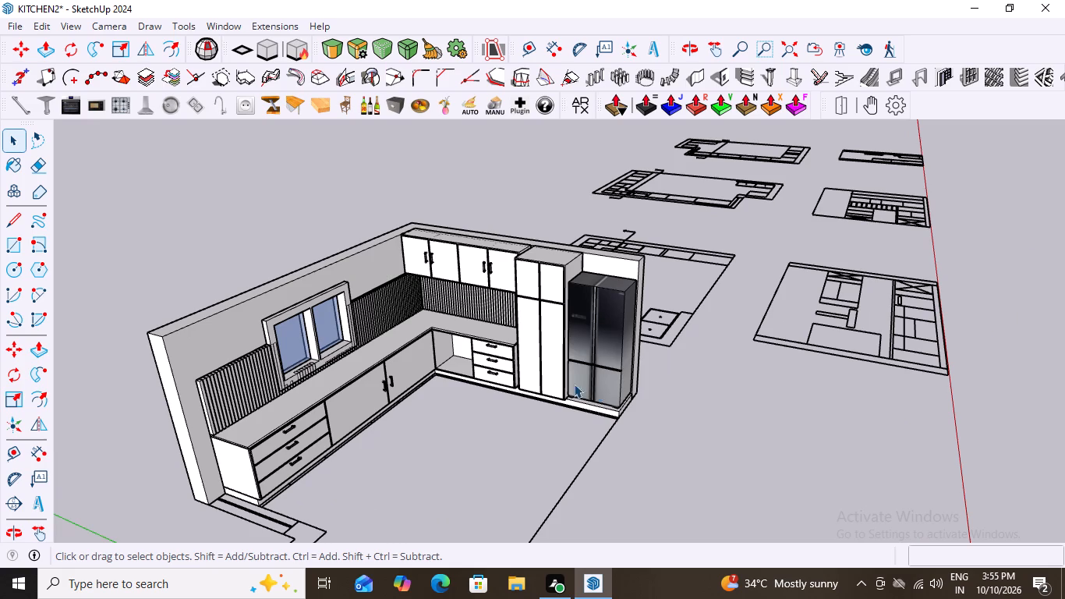
pyautogui.scroll(4, 555, 375)
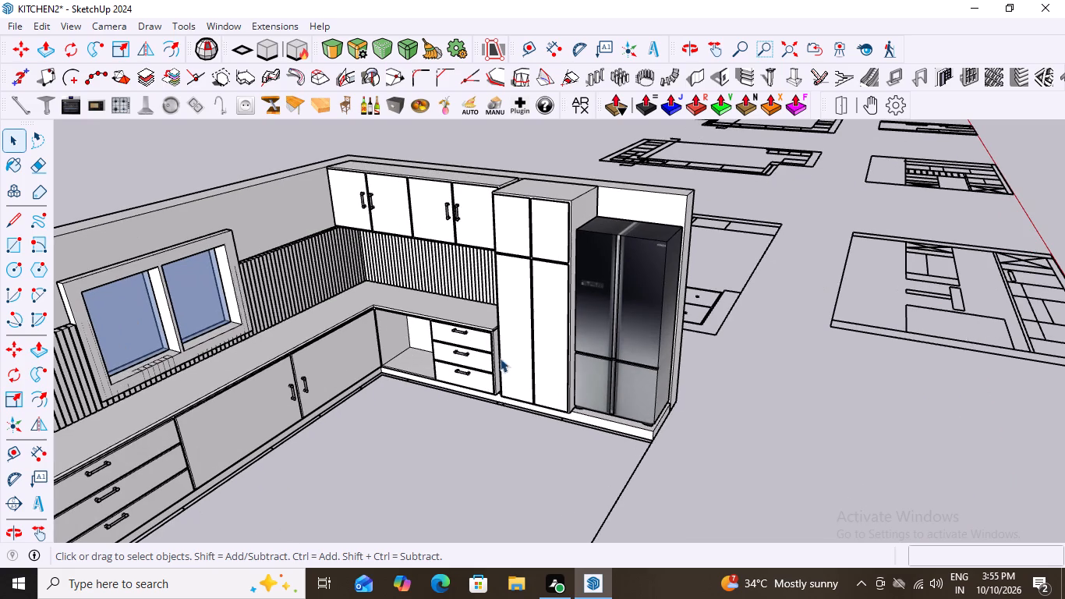
pyautogui.moveTo(522, 363); pyautogui.dragTo(580, 374, button='middle')
pyautogui.scroll(-5, 580, 374)
pyautogui.moveTo(523, 352); pyautogui.dragTo(632, 337, button='middle')
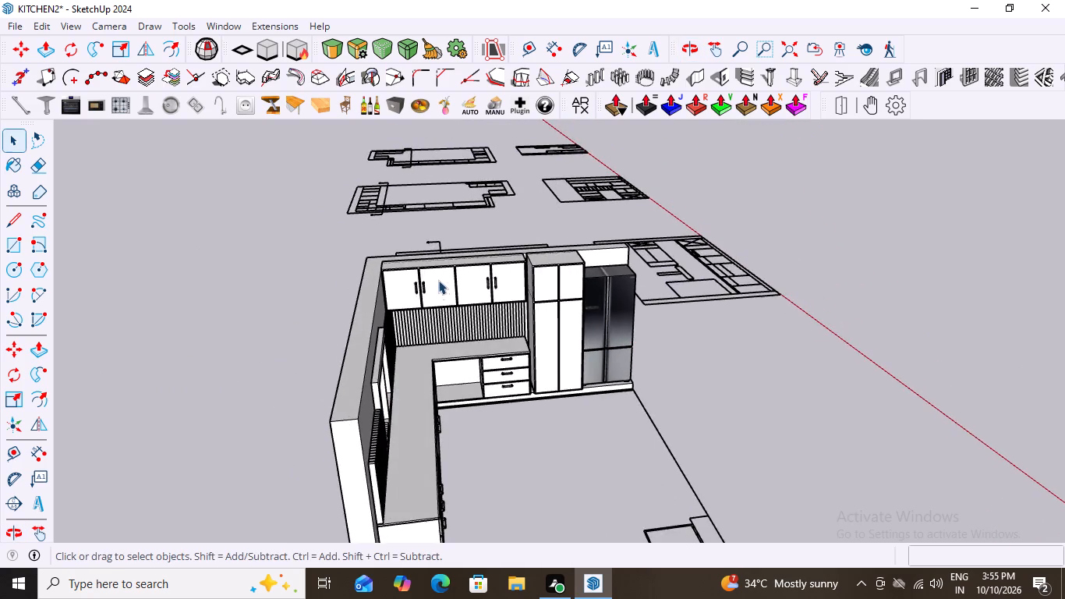
# Copy the handle of the wall-cabinet door nearest the corner about 1937 mm onto the tall cabinet's adjacent upper door, near its inner edge.
pyautogui.scroll(9, 438, 280)
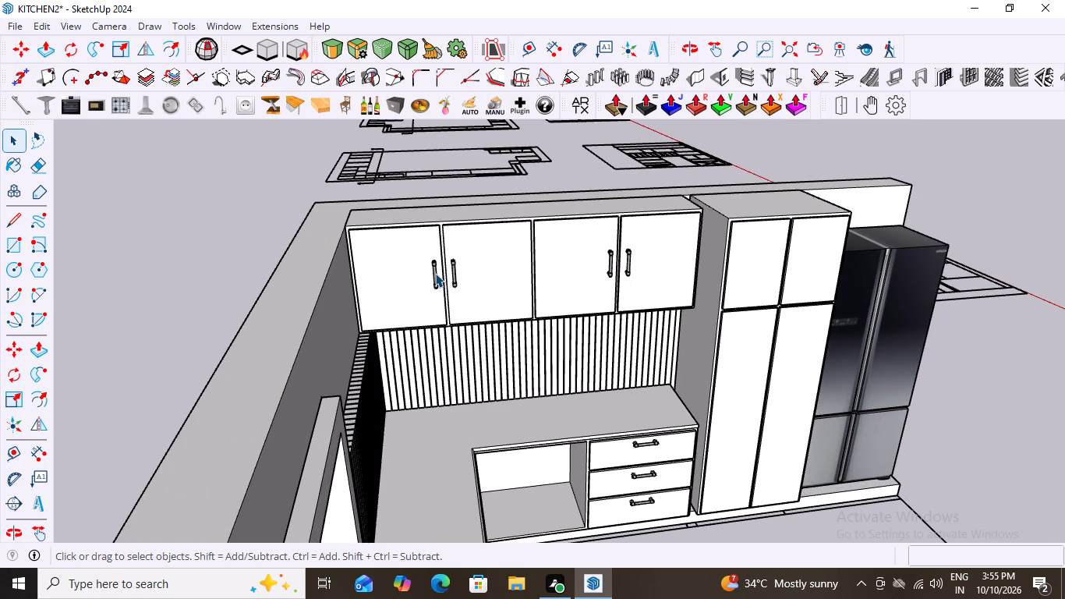
pyautogui.click(435, 273)
pyautogui.press('m')
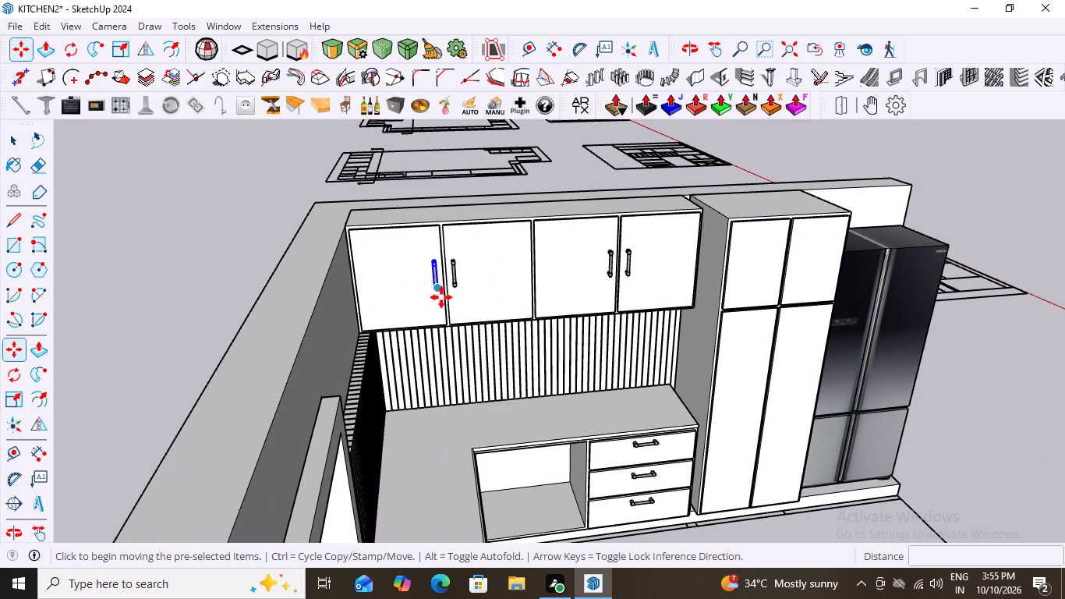
pyautogui.scroll(10, 441, 297)
pyautogui.moveTo(463, 290); pyautogui.dragTo(355, 331, button='middle')
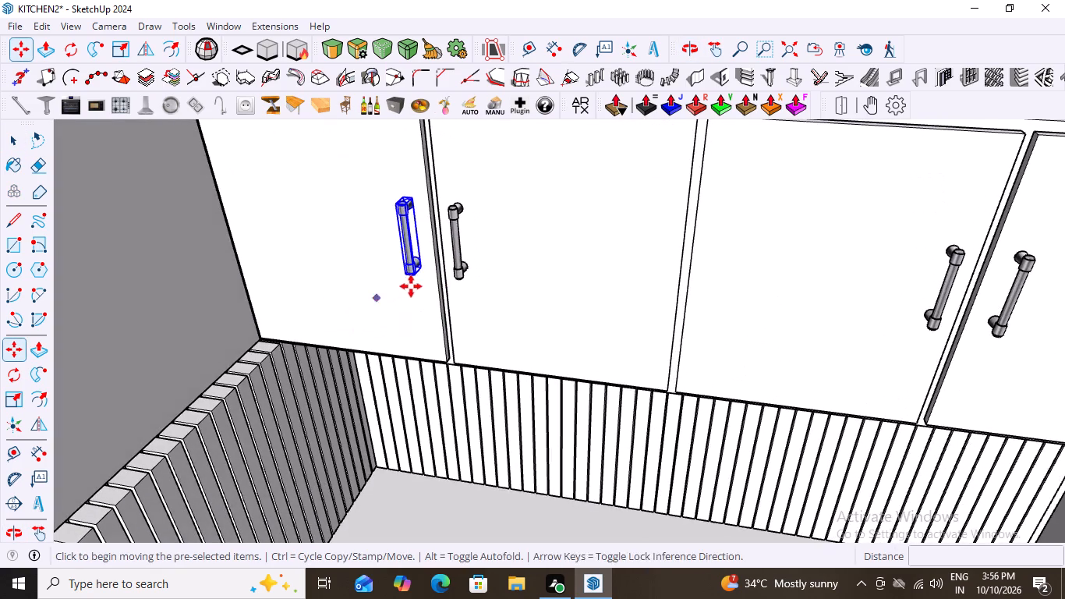
pyautogui.scroll(7, 412, 285)
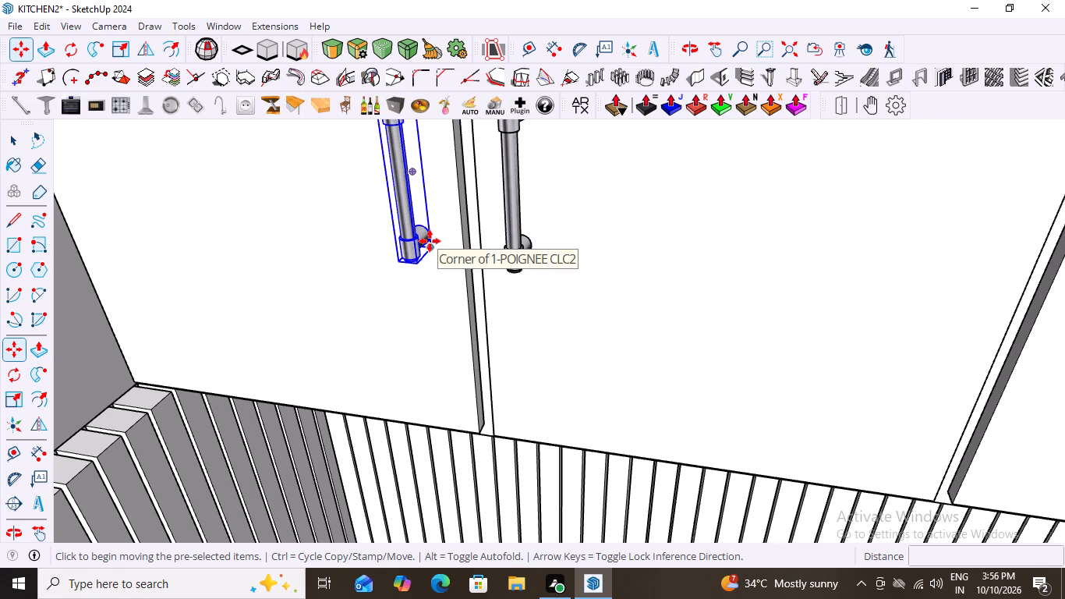
pyautogui.click(433, 247)
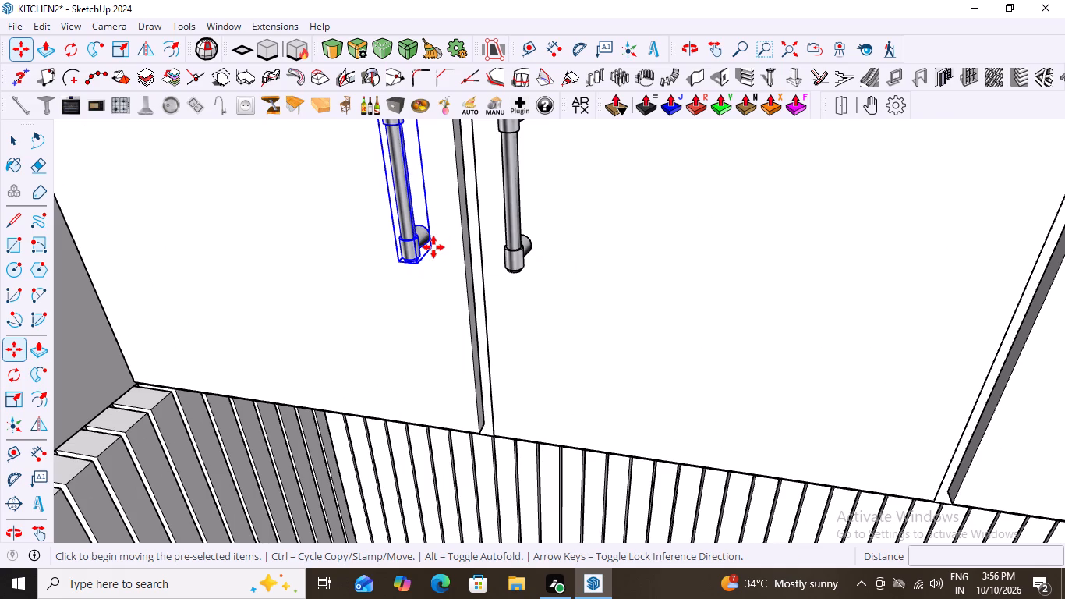
pyautogui.scroll(-10, 385, 346)
pyautogui.scroll(-3, 502, 353)
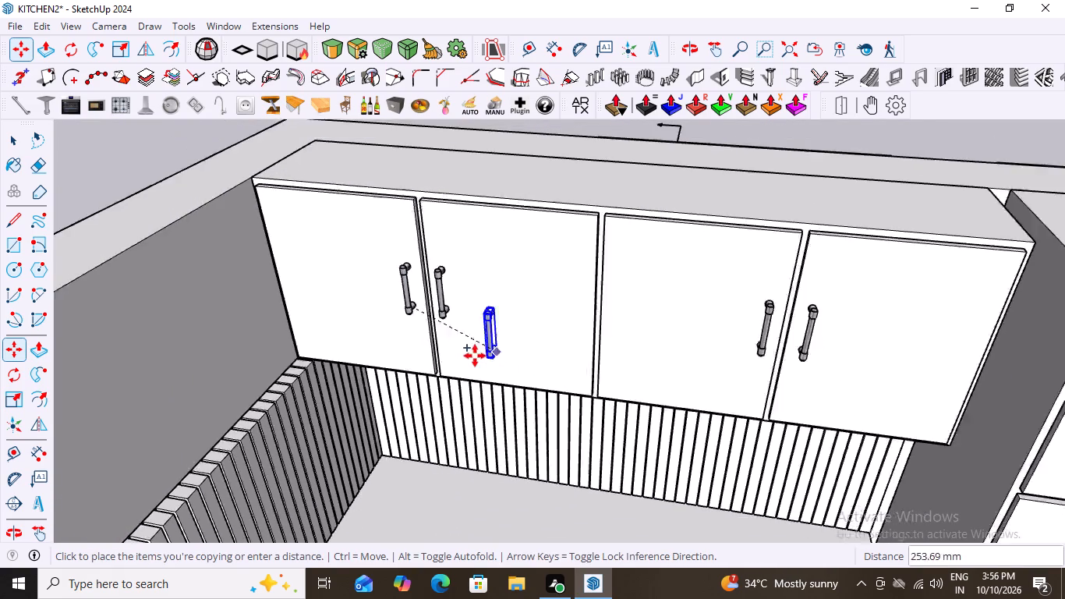
pyautogui.scroll(-4, 475, 356)
pyautogui.moveTo(816, 410); pyautogui.dragTo(802, 366, button='middle')
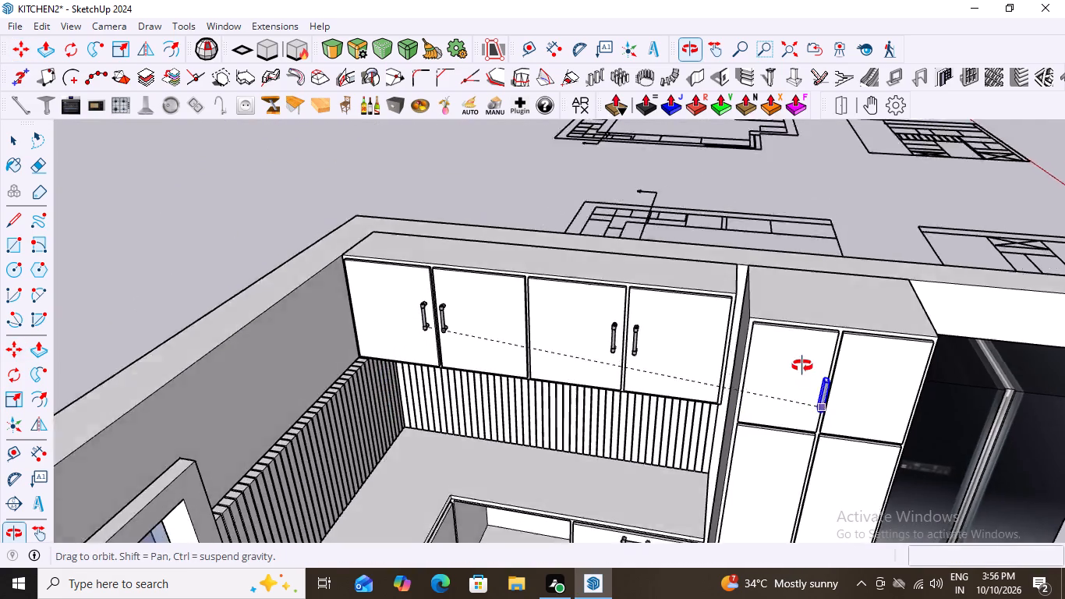
pyautogui.moveTo(802, 366); pyautogui.dragTo(789, 301, button='middle')
pyautogui.scroll(4, 820, 360)
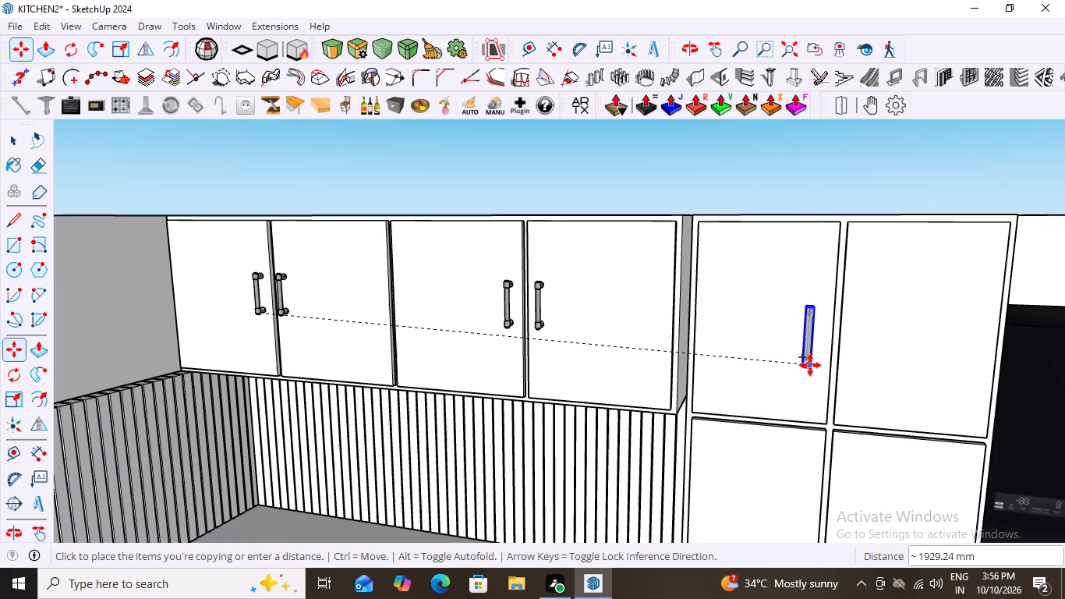
pyautogui.scroll(1, 810, 365)
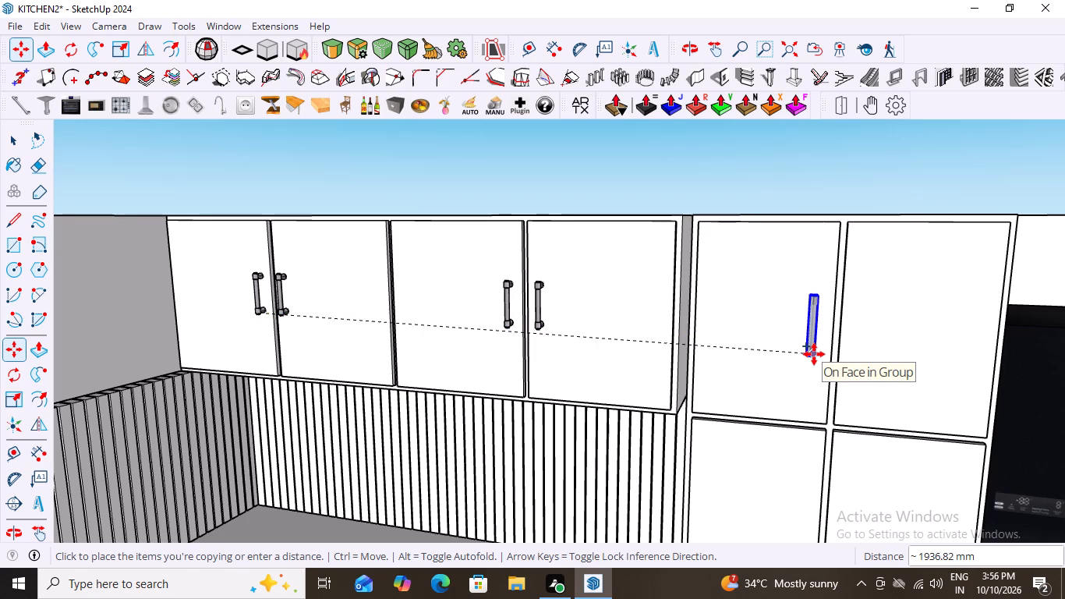
pyautogui.click(814, 354)
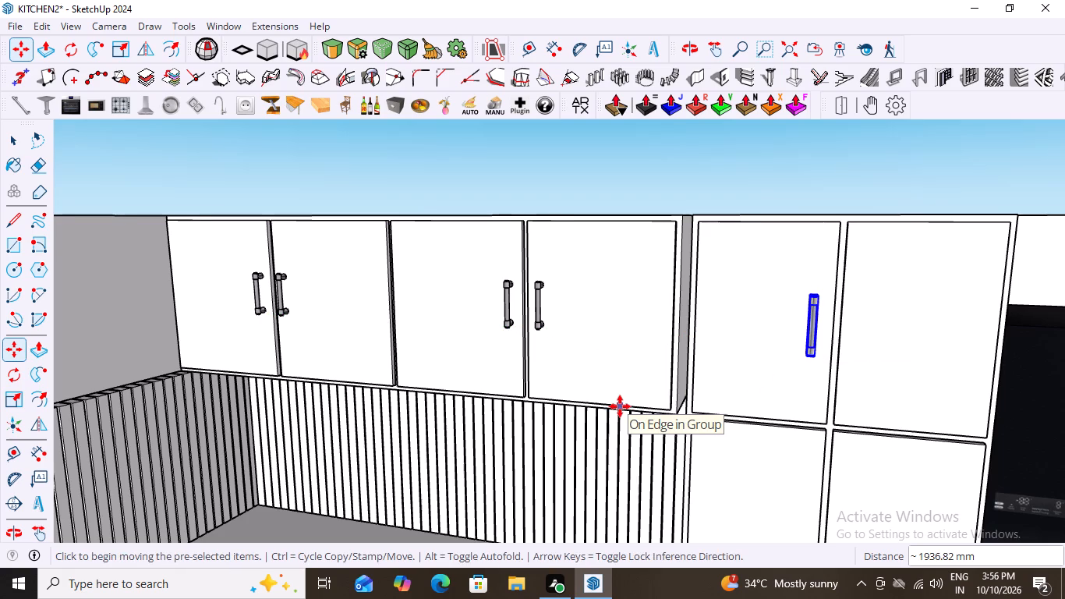
# Check the copied handle's placement on the tall cabinet's upper door against the wall-cabinet handles, and clear the selection.
pyautogui.scroll(-7, 589, 373)
pyautogui.scroll(7, 961, 329)
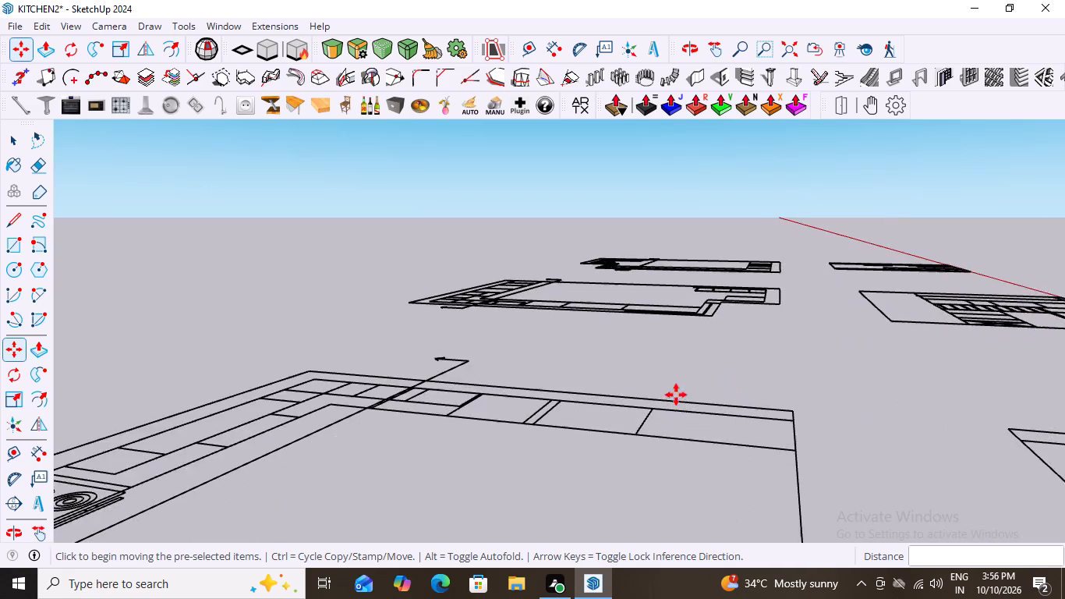
pyautogui.scroll(-20, 819, 348)
pyautogui.scroll(-5, 819, 348)
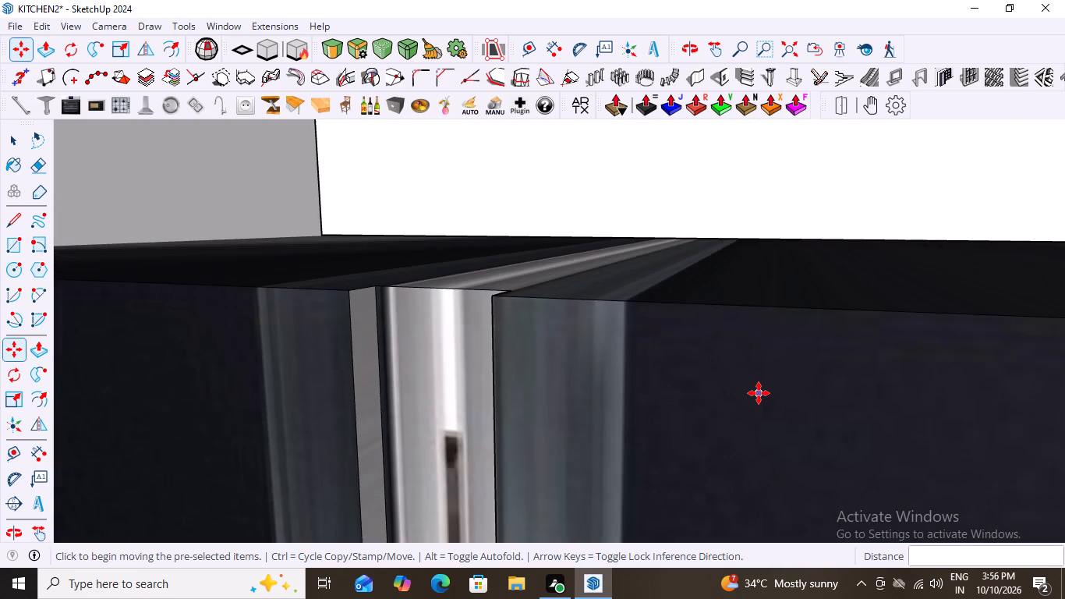
pyautogui.scroll(-17, 759, 393)
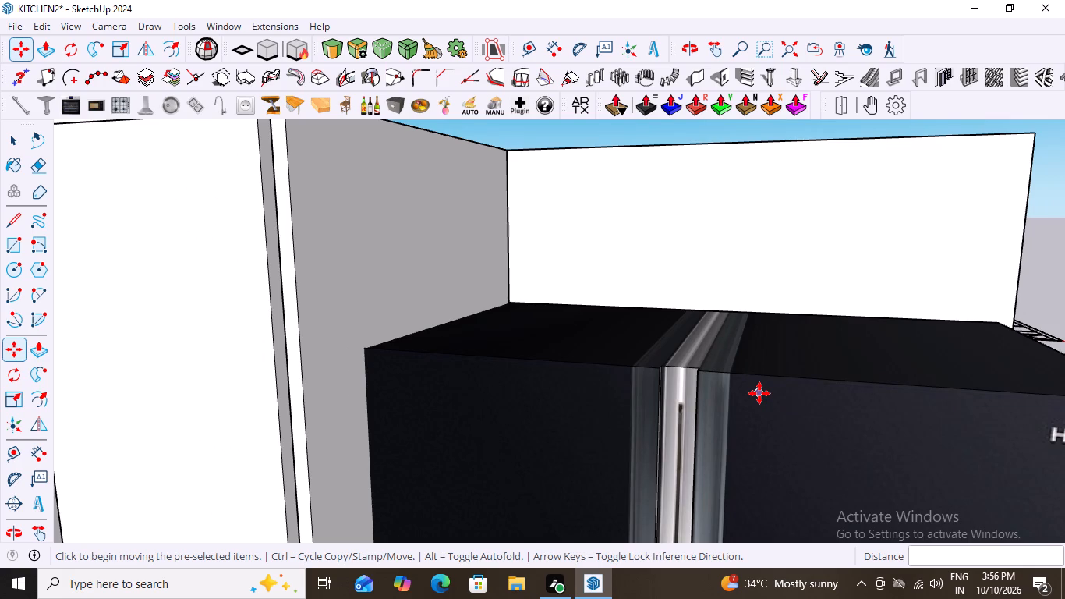
pyautogui.scroll(-7, 752, 397)
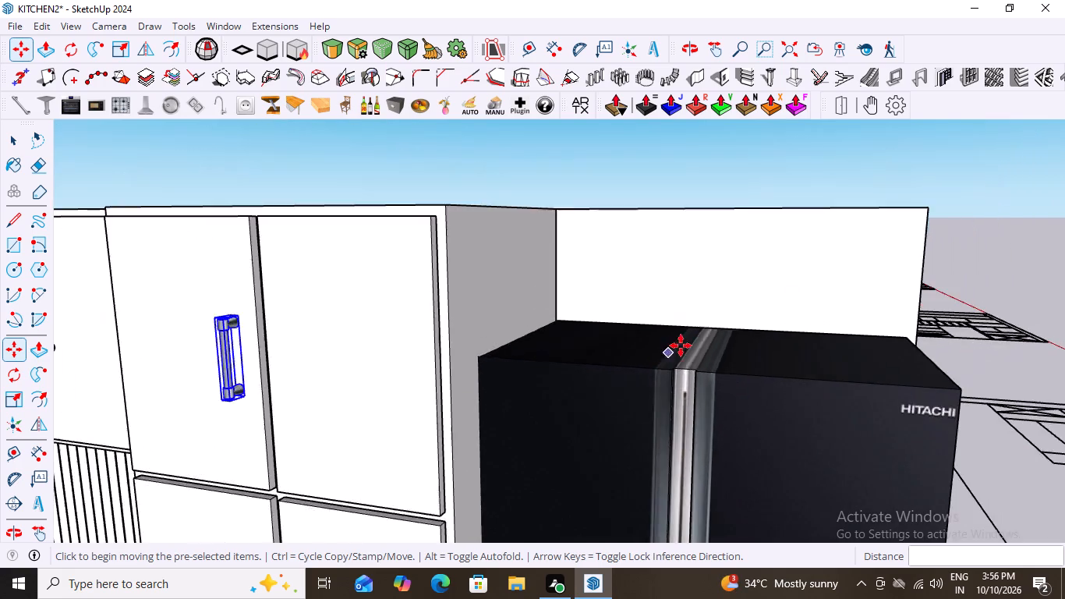
pyautogui.scroll(-6, 681, 346)
pyautogui.moveTo(568, 370); pyautogui.dragTo(671, 361, button='middle')
pyautogui.scroll(5, 622, 361)
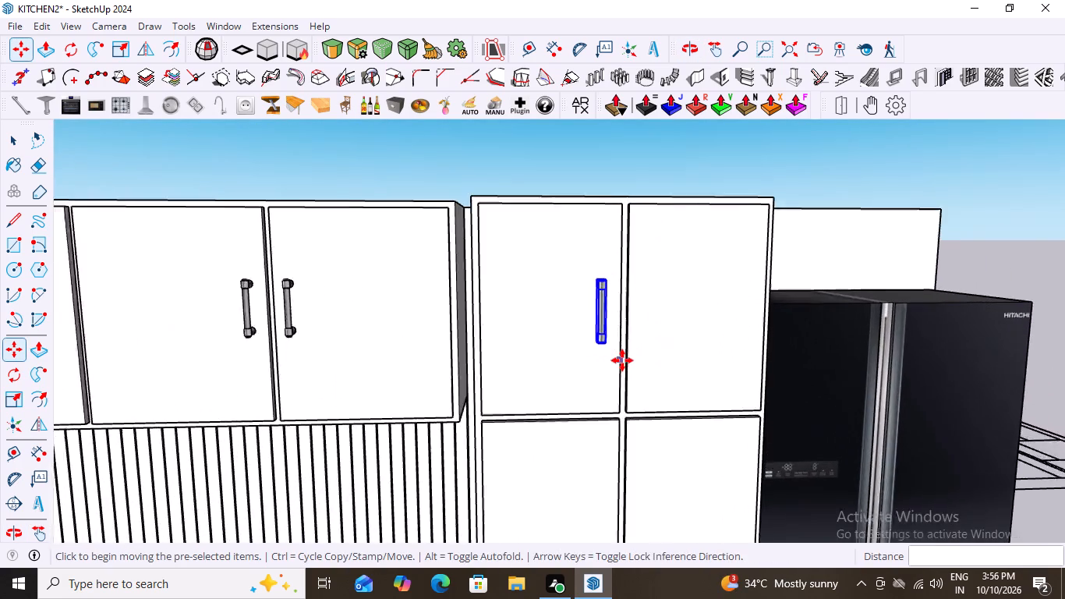
pyautogui.scroll(2, 622, 360)
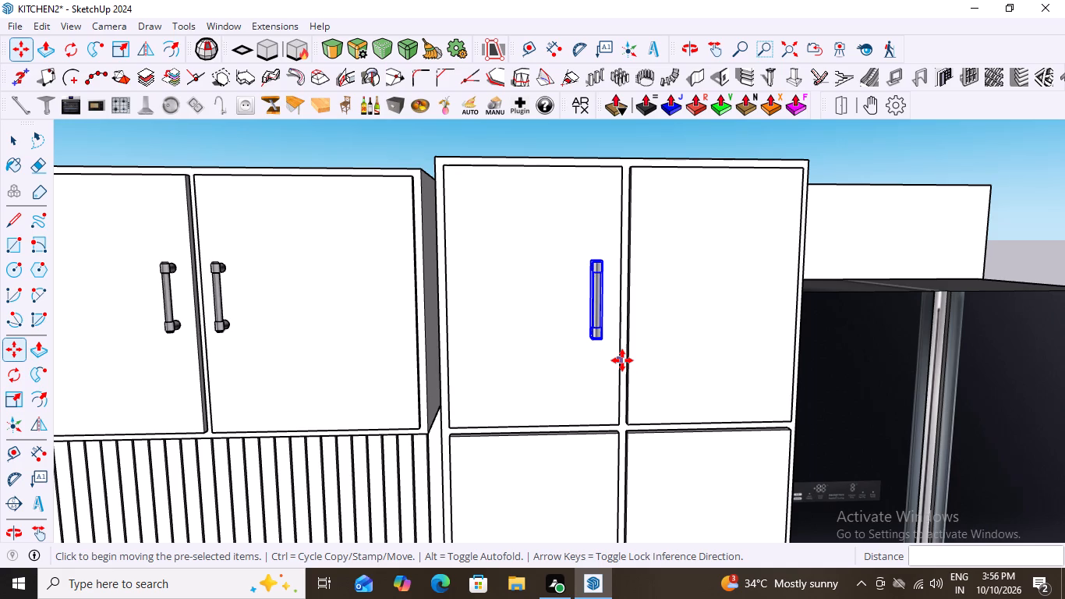
pyautogui.scroll(-10, 622, 360)
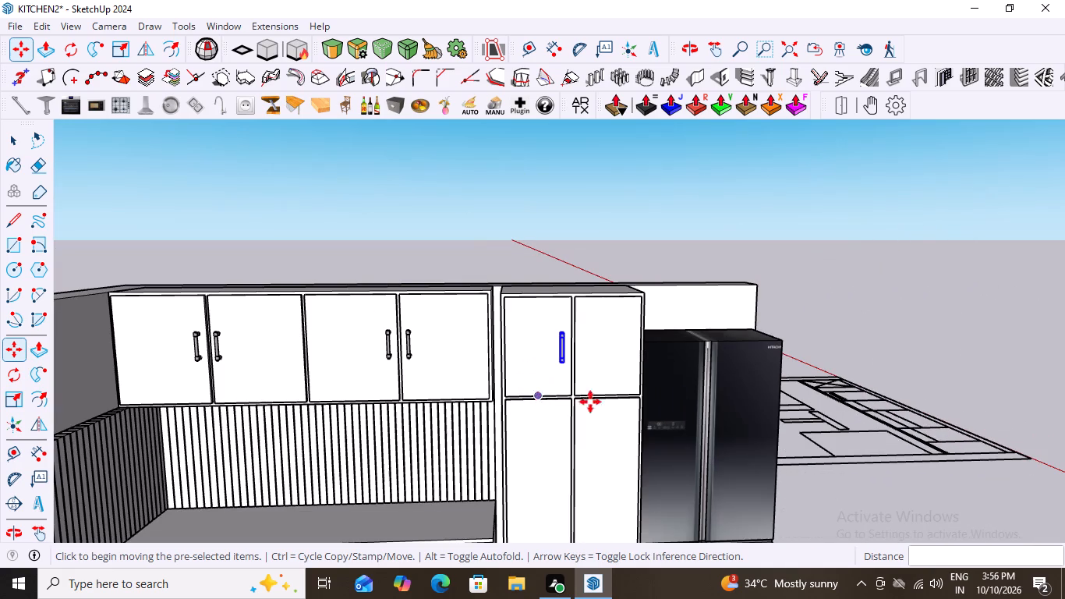
pyautogui.press('space')
pyautogui.click(811, 239)
pyautogui.scroll(9, 594, 378)
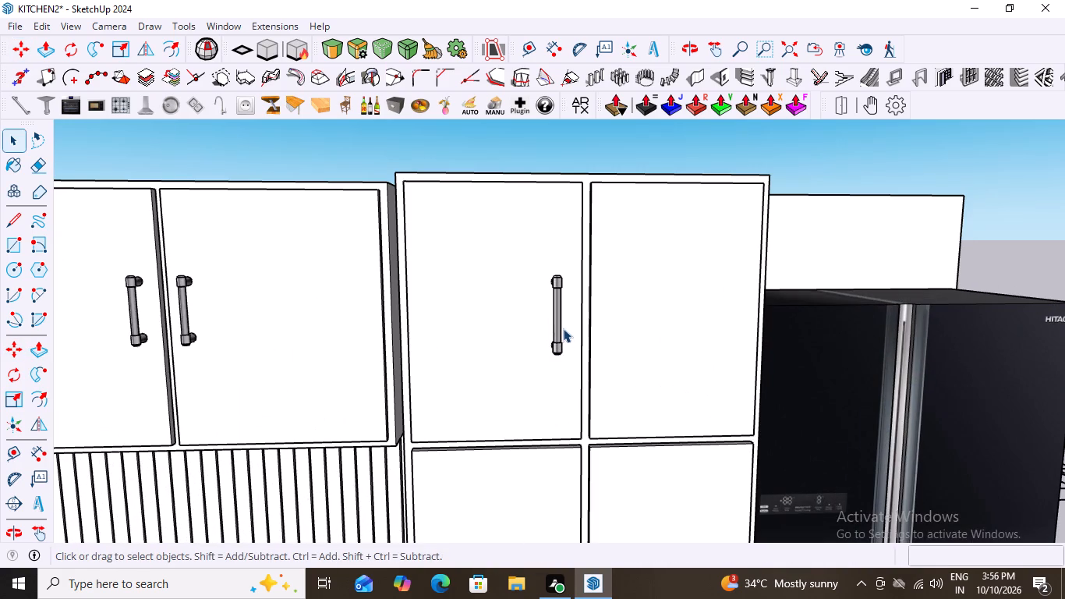
# Copy the tall cabinet's new handle about 117 mm across to the other upper door, level with the first.
pyautogui.click(556, 308)
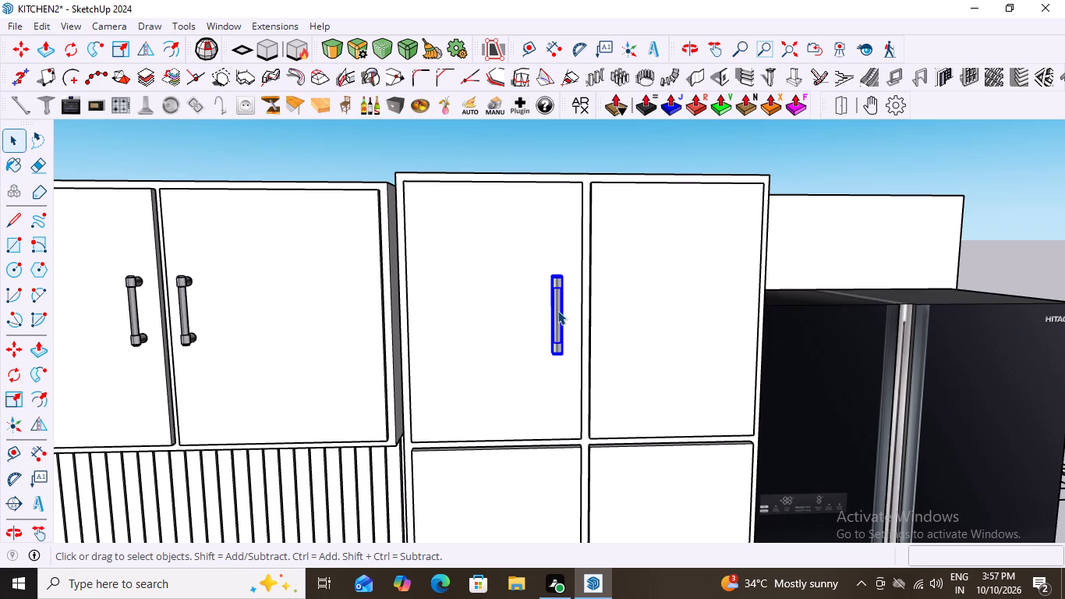
pyautogui.press('m')
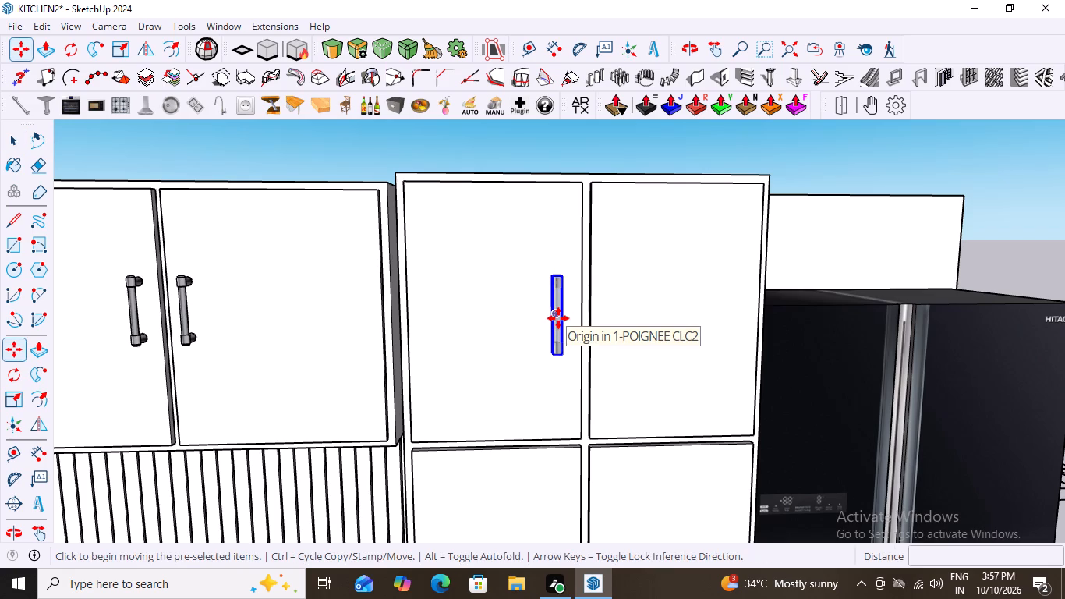
pyautogui.click(558, 318)
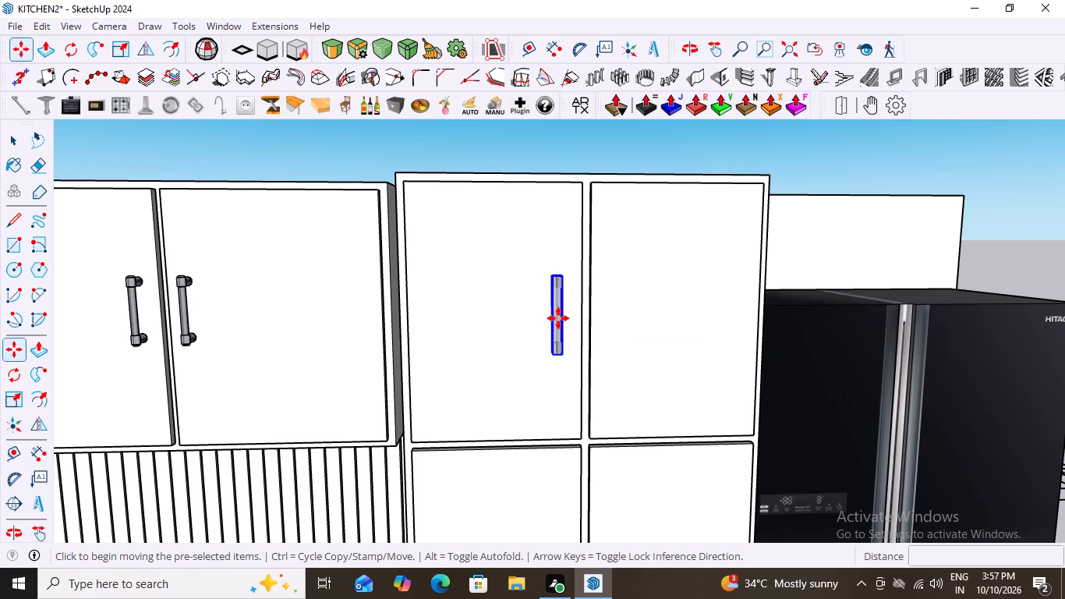
pyautogui.scroll(2, 635, 309)
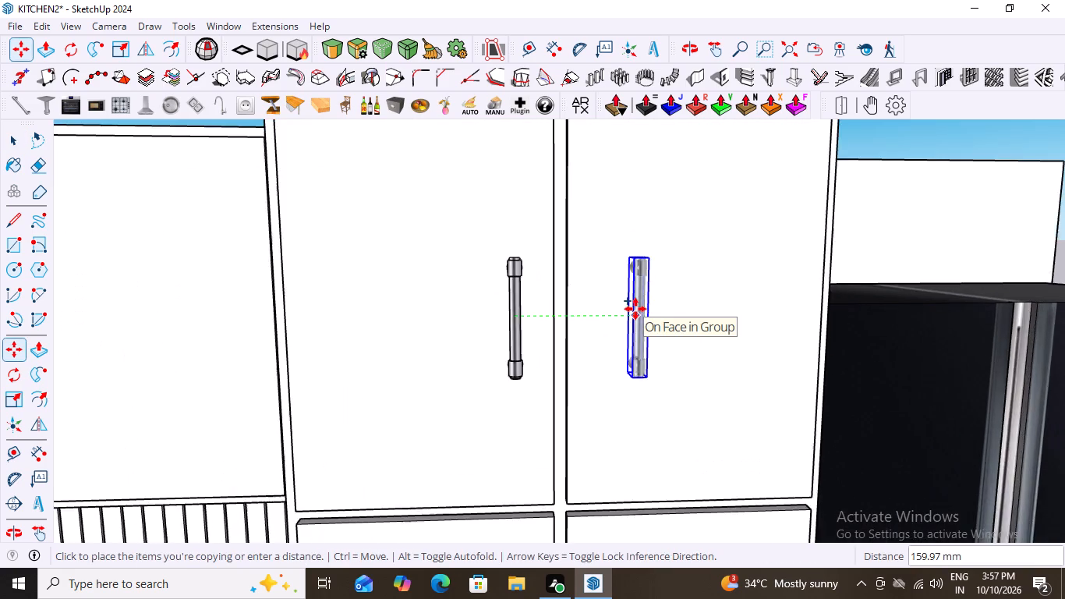
pyautogui.scroll(4, 635, 309)
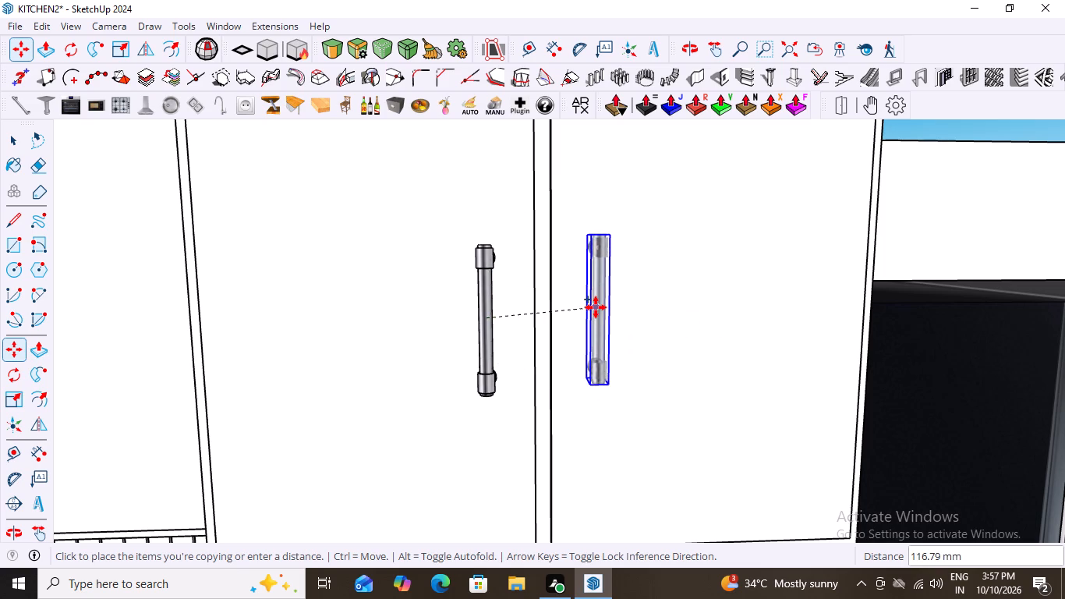
pyautogui.click(596, 310)
pyautogui.scroll(-2, 515, 321)
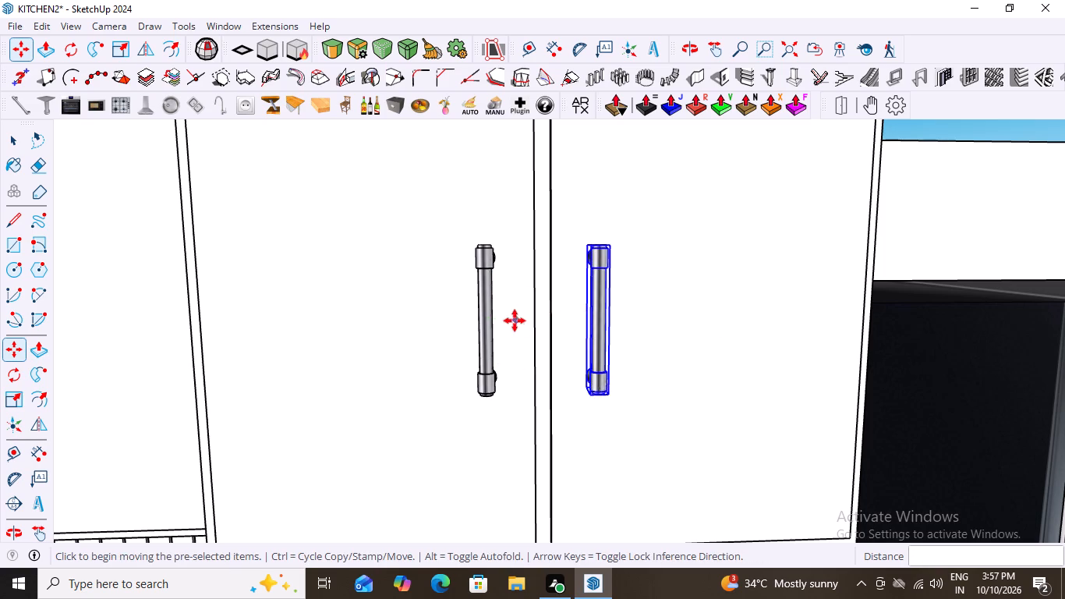
pyautogui.scroll(-14, 515, 321)
pyautogui.press('space')
pyautogui.click(852, 279)
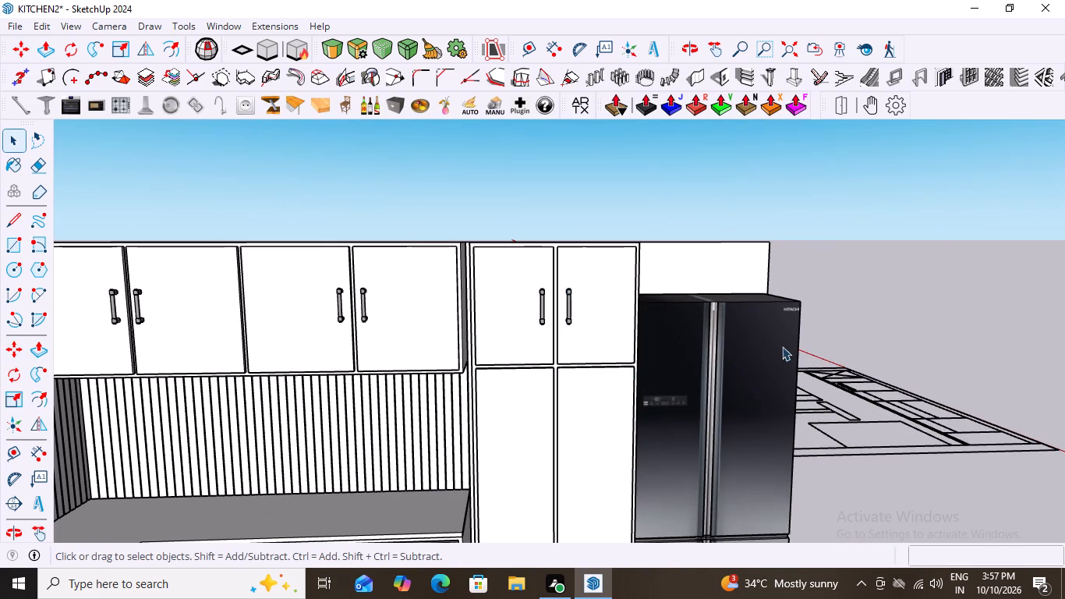
# Examine the pair of handles on the tall cabinet's upper doors from several angles and up close.
pyautogui.moveTo(554, 410); pyautogui.dragTo(578, 280, button='middle')
pyautogui.moveTo(805, 391); pyautogui.dragTo(627, 466, button='middle')
pyautogui.moveTo(593, 403); pyautogui.dragTo(812, 449, button='middle')
pyautogui.scroll(-1, 616, 435)
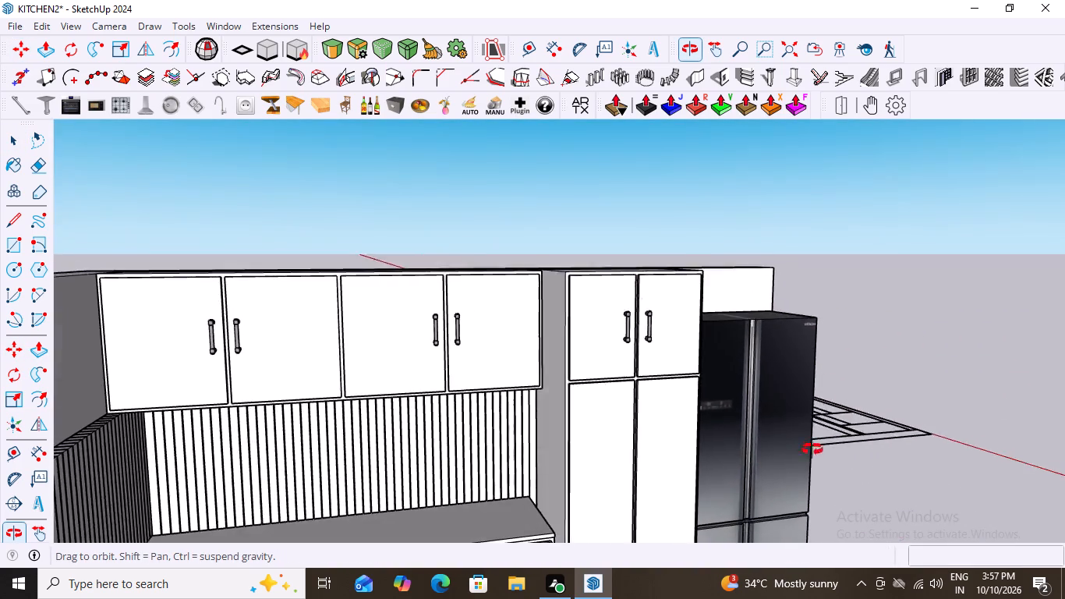
pyautogui.moveTo(812, 449); pyautogui.dragTo(714, 445, button='middle')
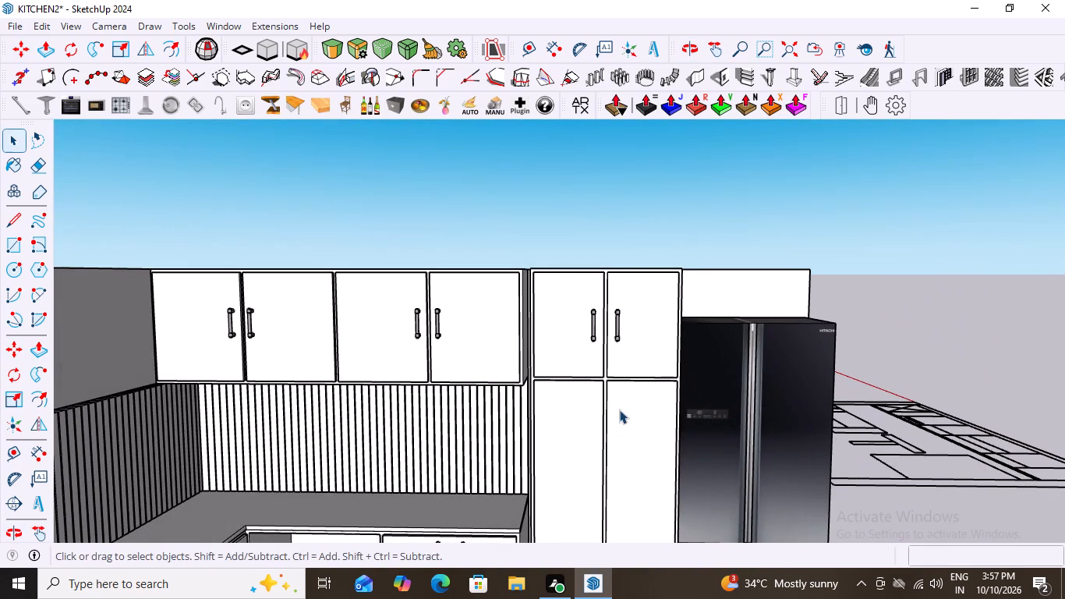
pyautogui.scroll(5, 616, 335)
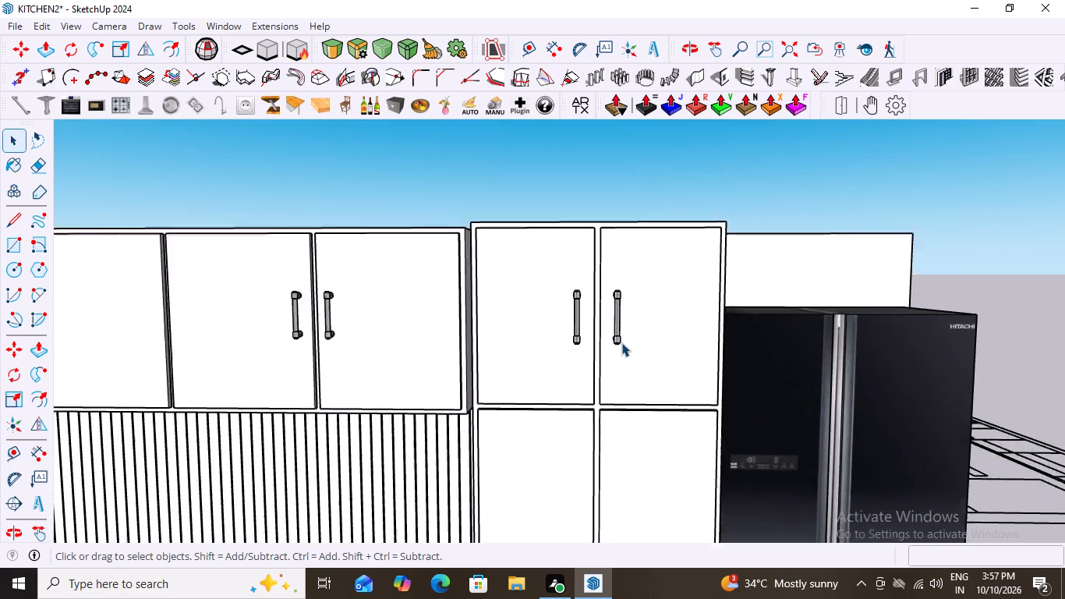
pyautogui.scroll(4, 621, 342)
pyautogui.moveTo(621, 360); pyautogui.dragTo(643, 257, button='middle')
pyautogui.scroll(1, 623, 354)
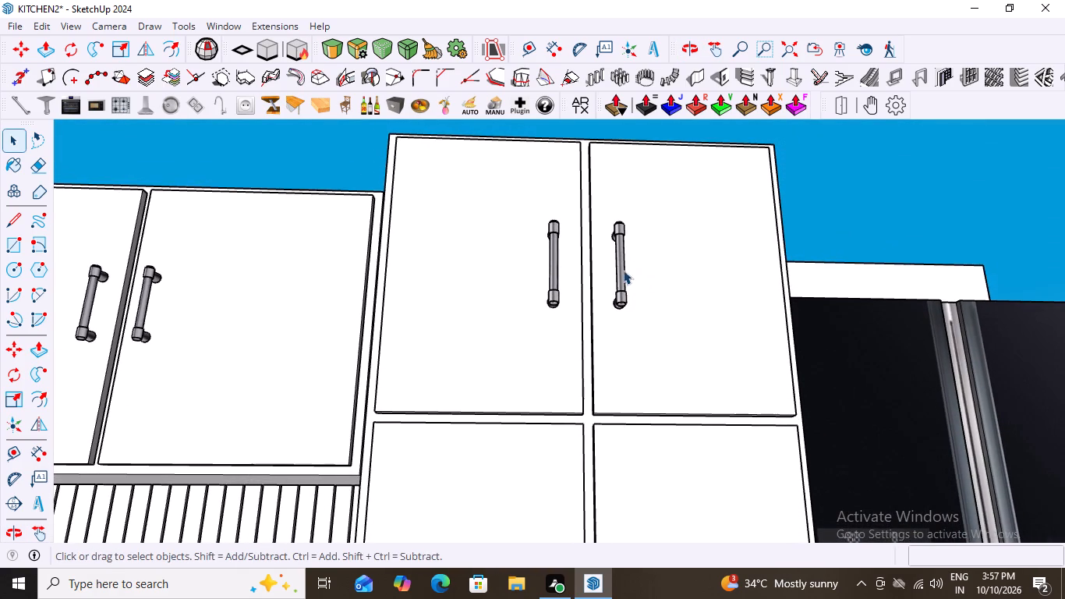
pyautogui.scroll(1, 614, 290)
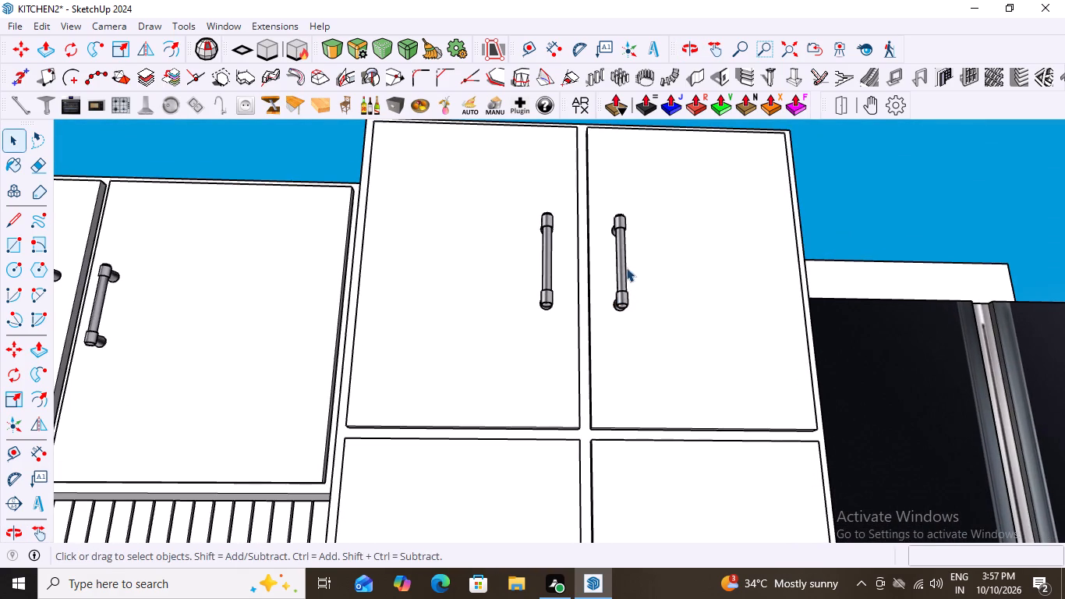
# Copy the handle on the tall cabinet's upper door nearest the refrigerator about 938 mm straight down onto the lower door beneath it.
pyautogui.click(623, 269)
pyautogui.press('m')
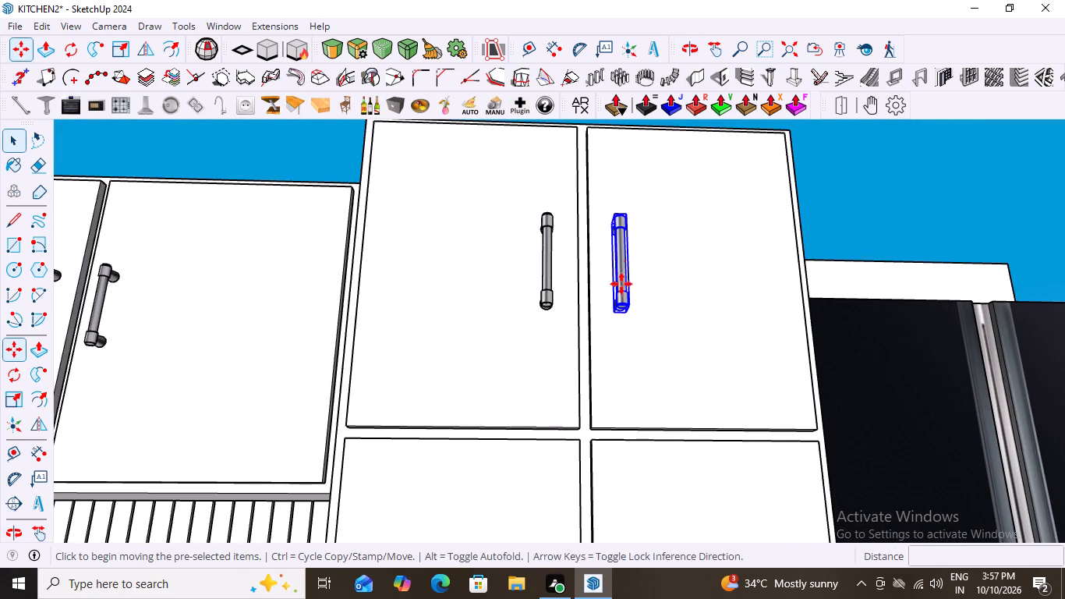
pyautogui.scroll(17, 620, 345)
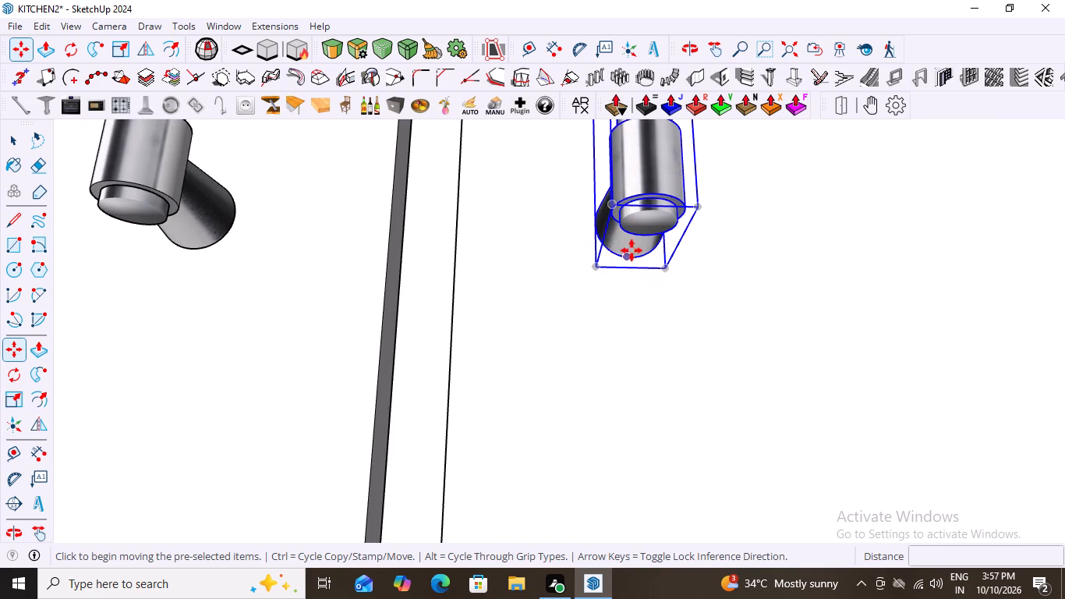
pyautogui.click(636, 259)
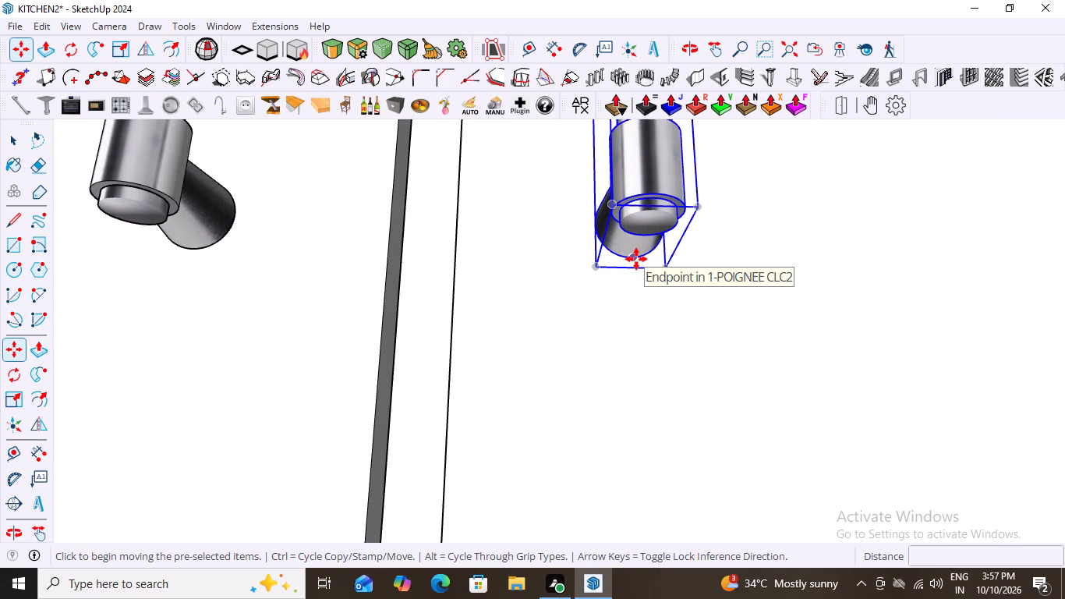
pyautogui.scroll(-6, 628, 375)
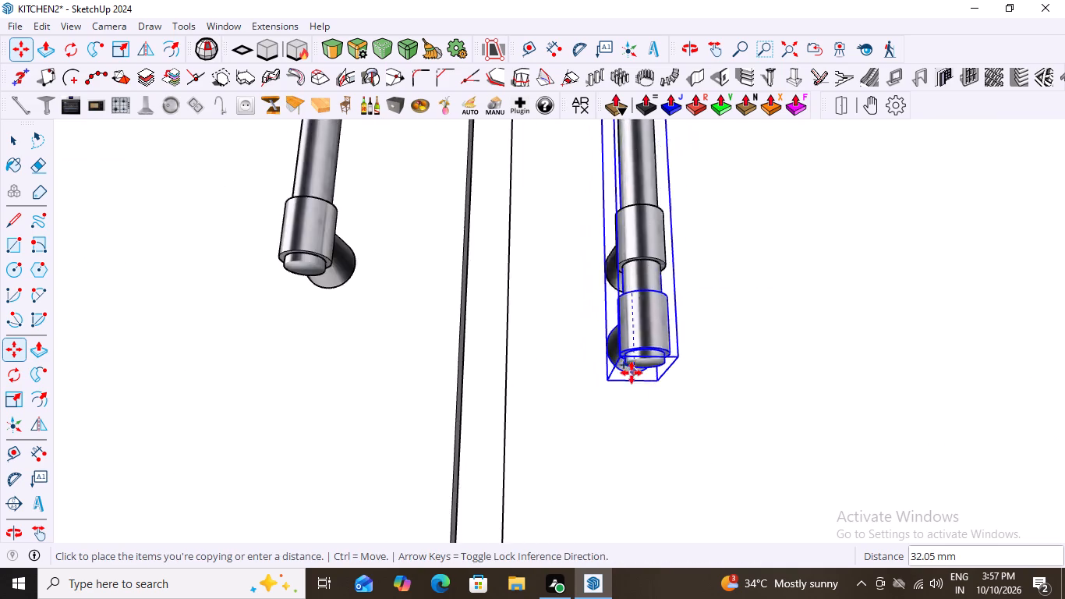
pyautogui.scroll(-20, 632, 373)
pyautogui.scroll(-8, 632, 373)
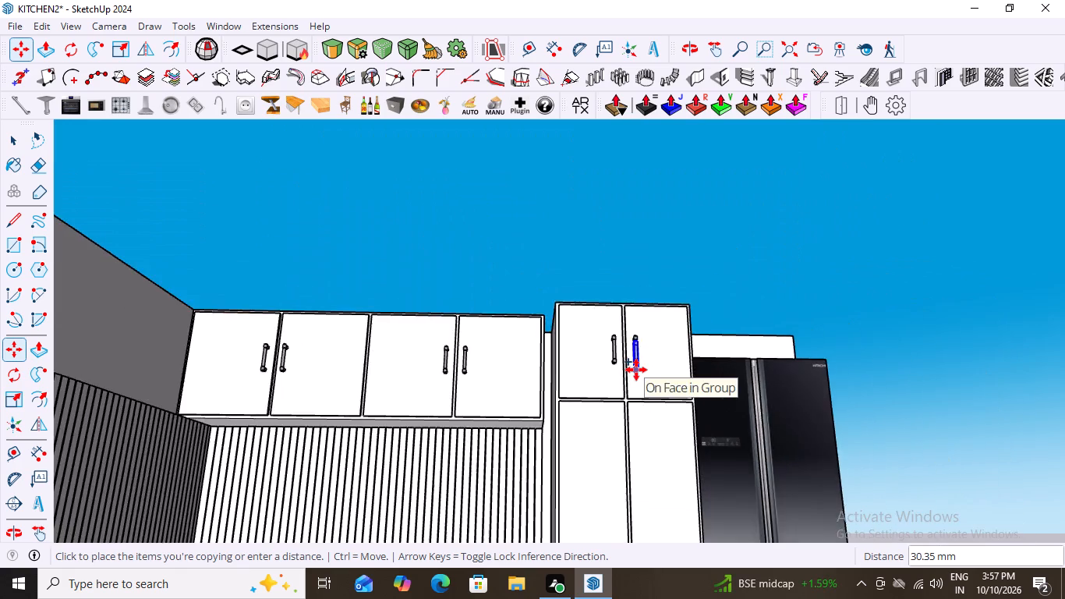
pyautogui.scroll(-5, 636, 370)
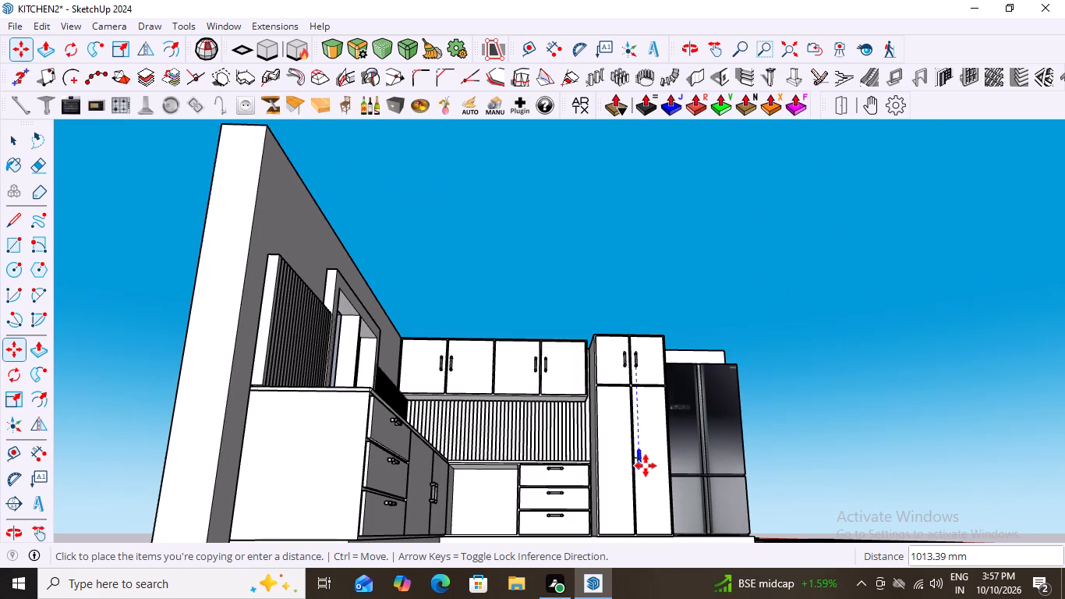
pyautogui.scroll(6, 646, 464)
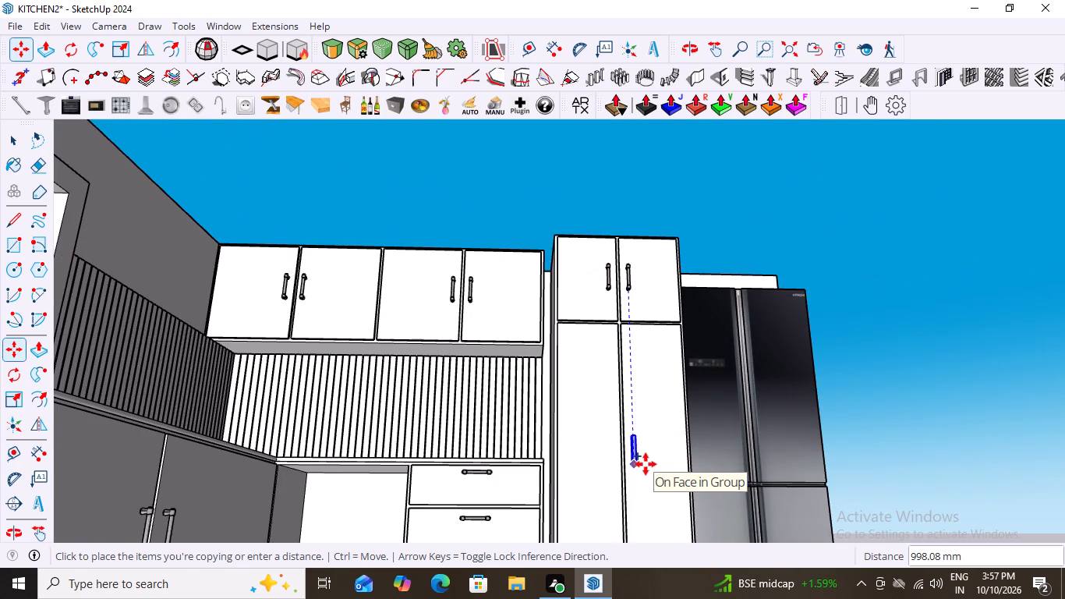
pyautogui.scroll(-4, 646, 464)
pyautogui.moveTo(646, 464); pyautogui.dragTo(646, 466, button='middle')
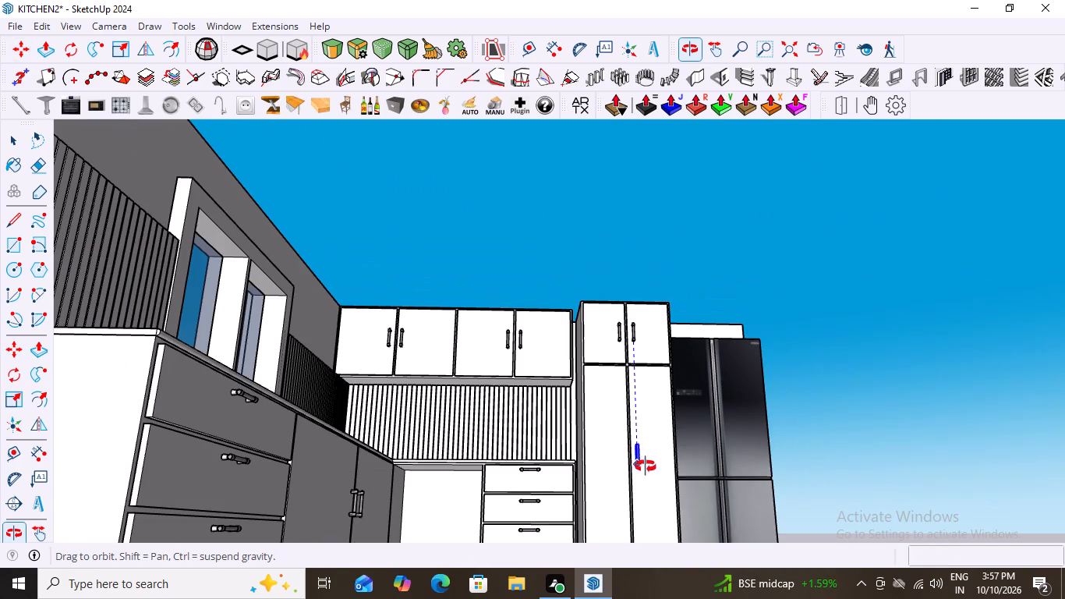
pyautogui.moveTo(646, 466); pyautogui.dragTo(629, 565, button='middle')
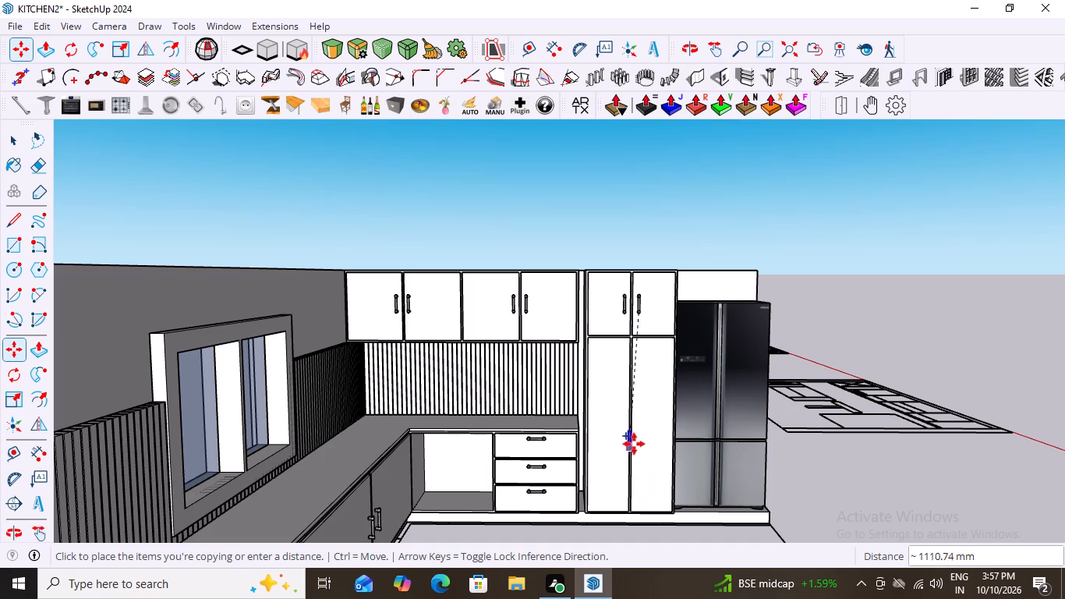
pyautogui.scroll(2, 639, 434)
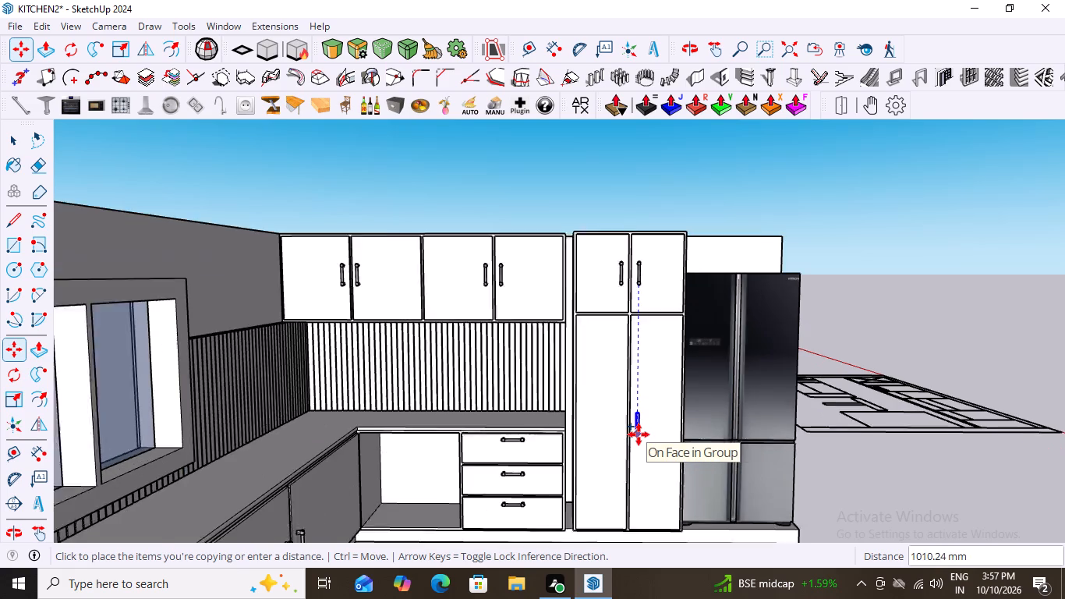
pyautogui.scroll(1, 639, 434)
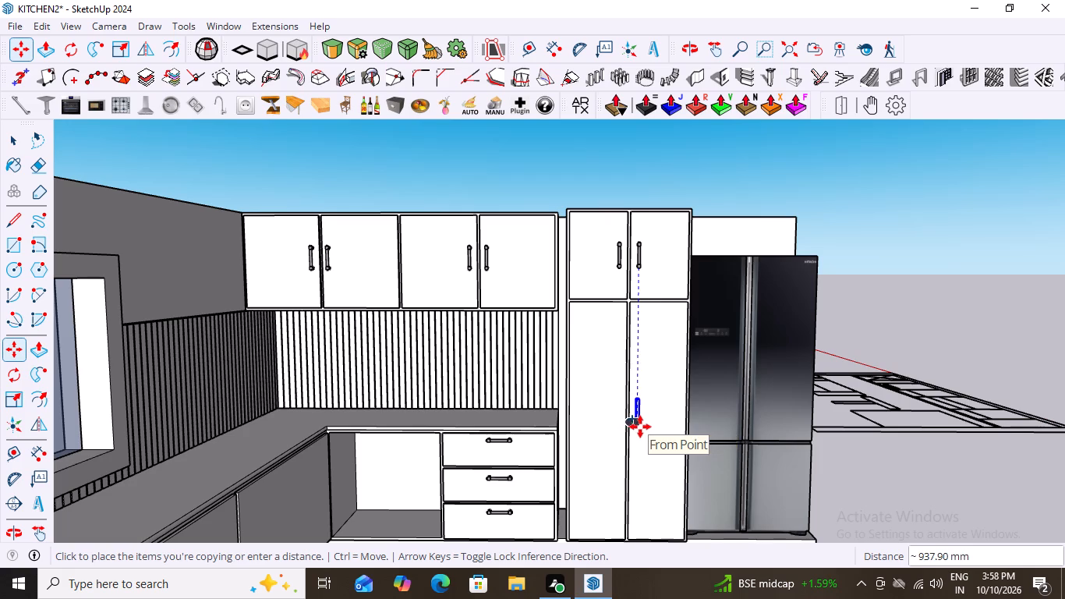
pyautogui.click(640, 427)
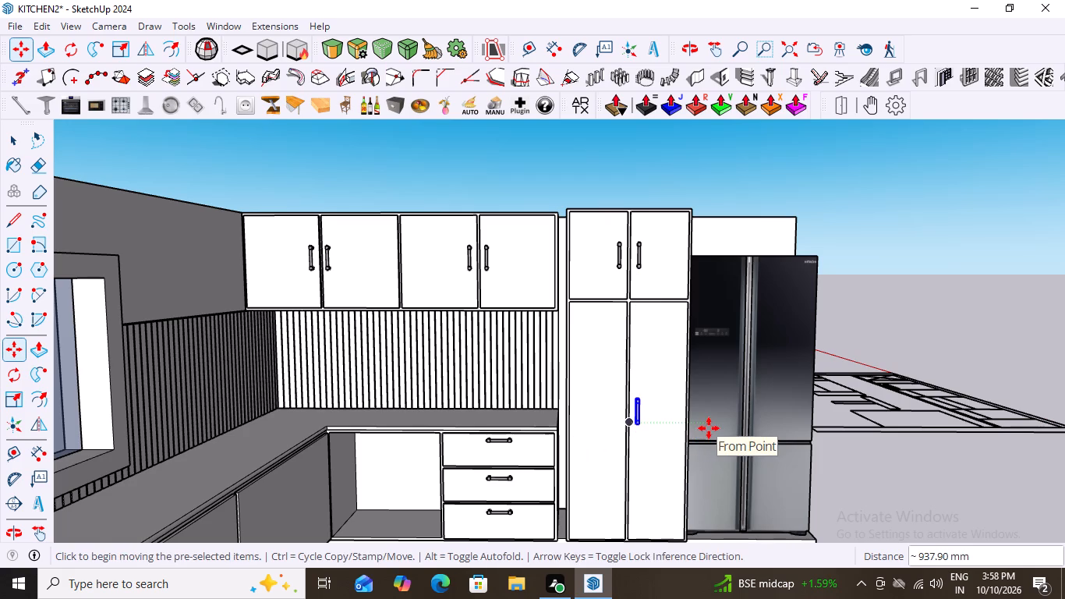
pyautogui.scroll(-4, 658, 381)
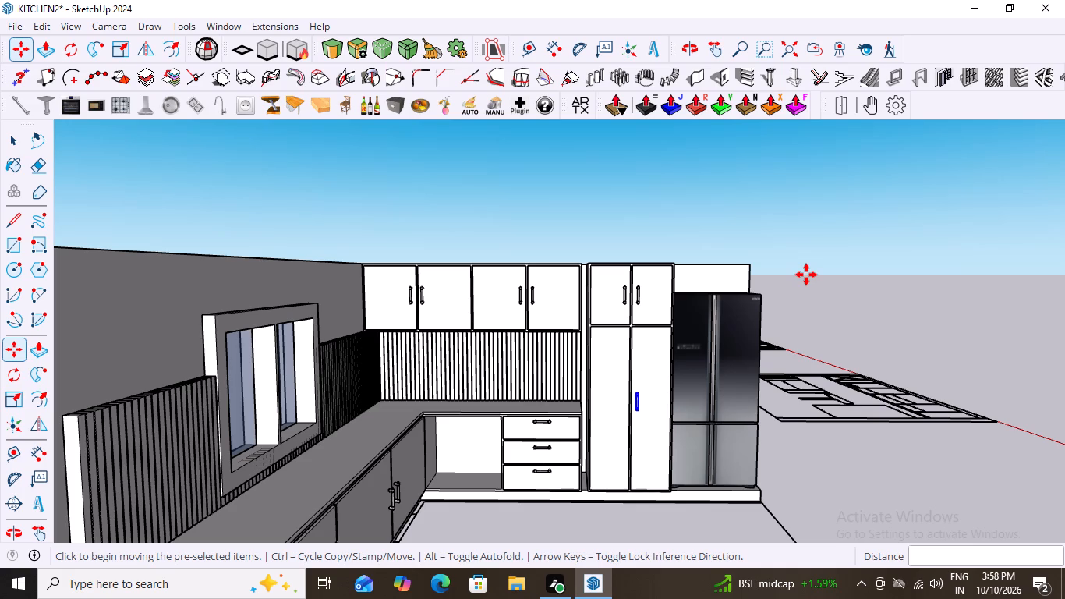
pyautogui.press('space')
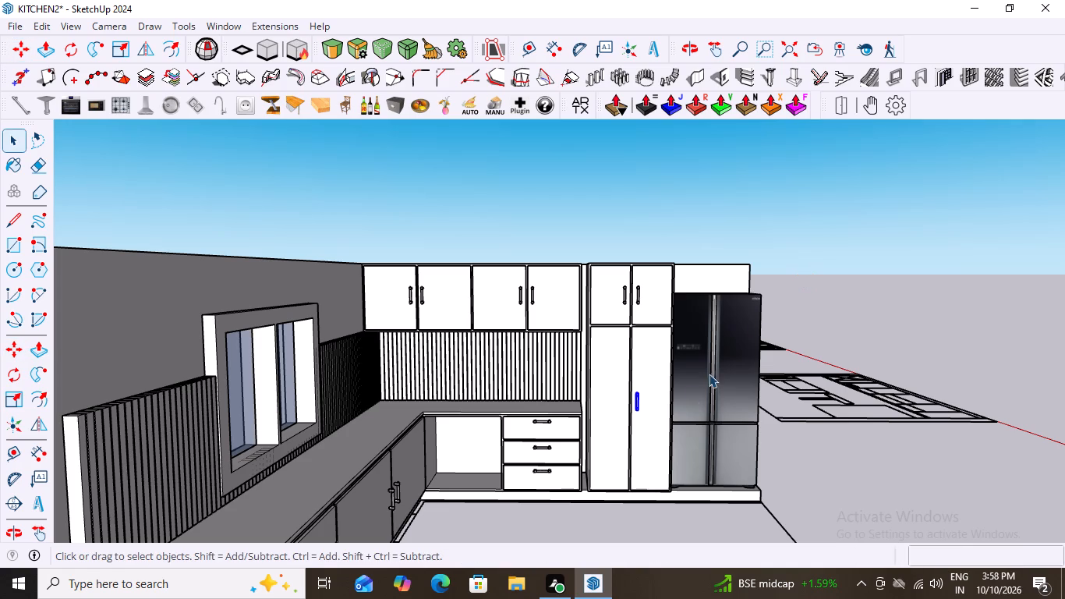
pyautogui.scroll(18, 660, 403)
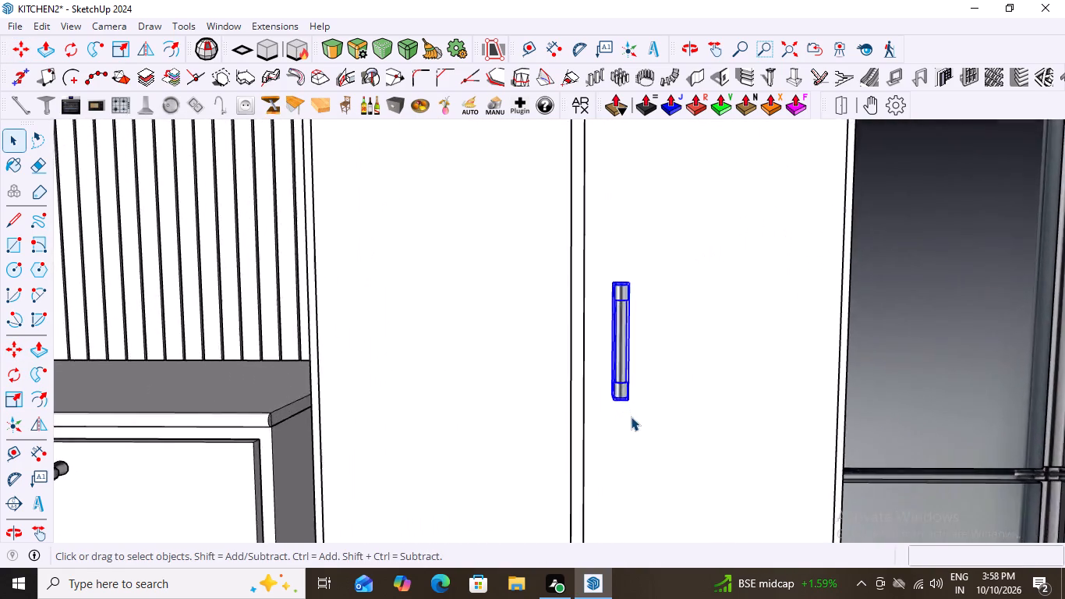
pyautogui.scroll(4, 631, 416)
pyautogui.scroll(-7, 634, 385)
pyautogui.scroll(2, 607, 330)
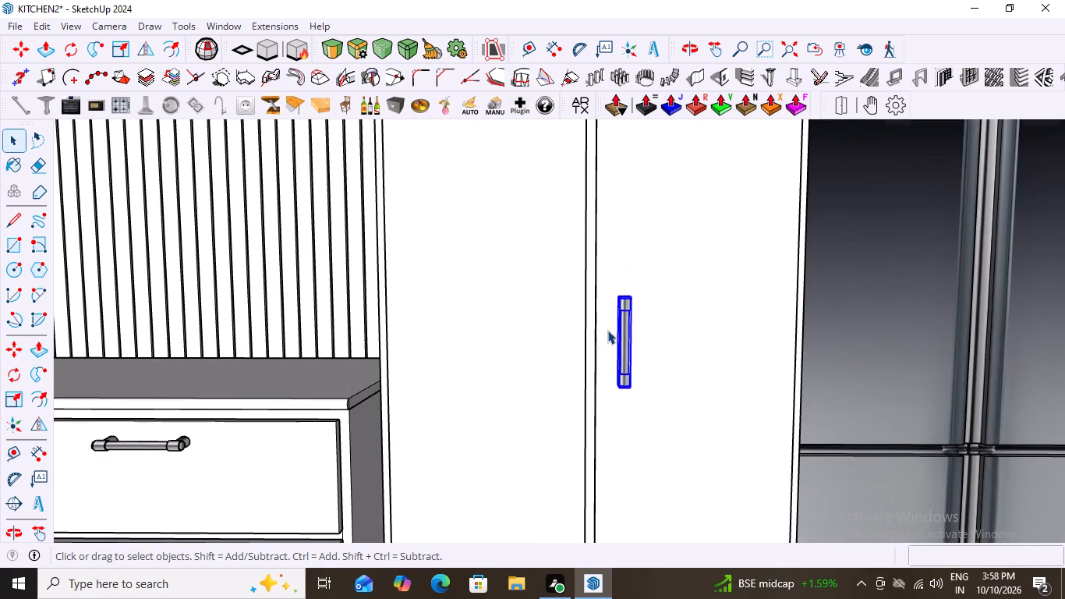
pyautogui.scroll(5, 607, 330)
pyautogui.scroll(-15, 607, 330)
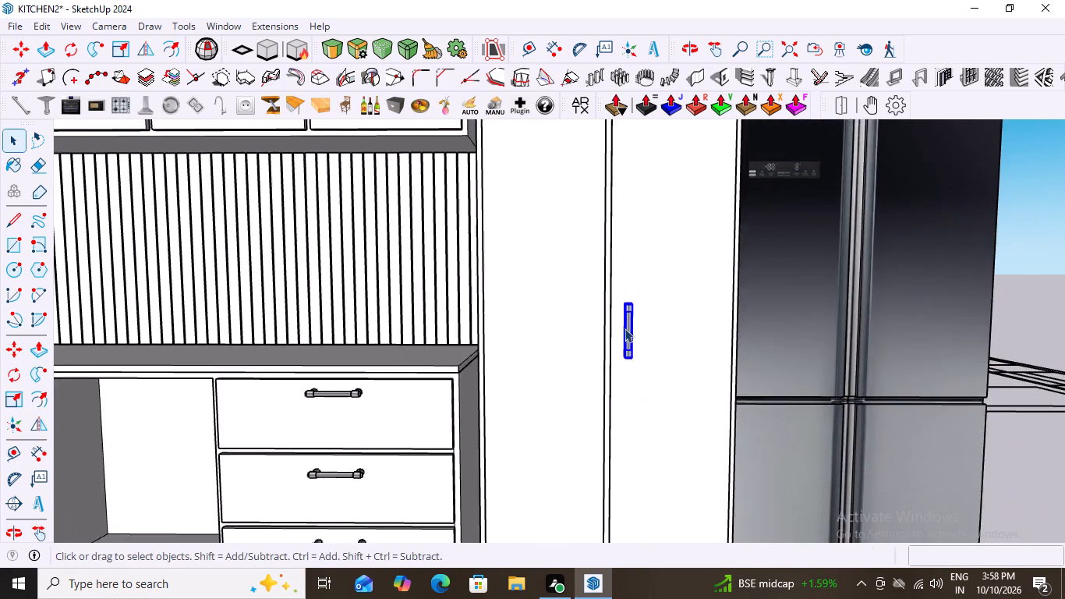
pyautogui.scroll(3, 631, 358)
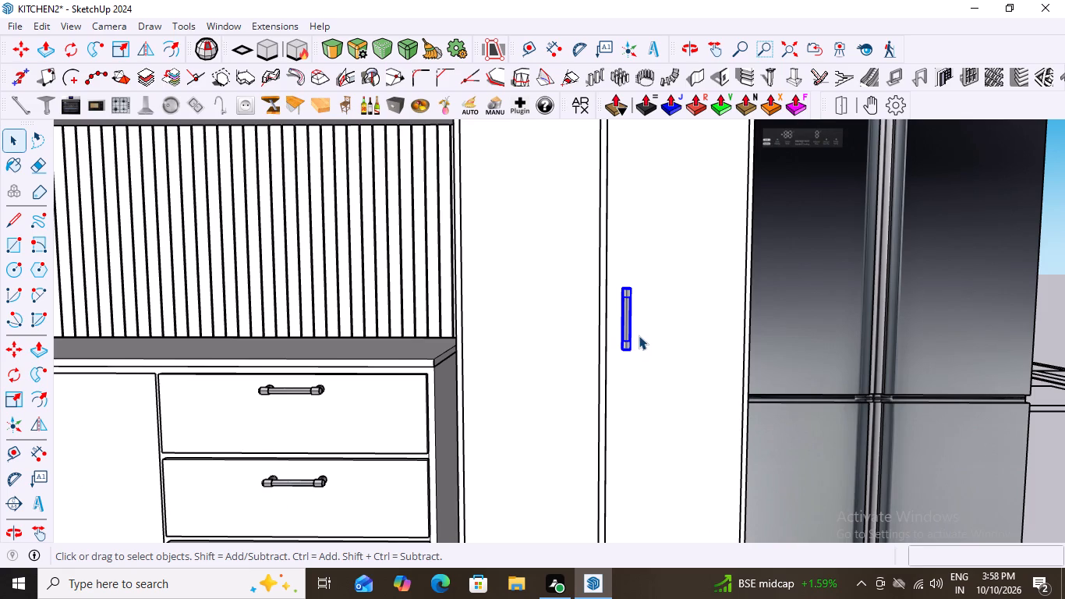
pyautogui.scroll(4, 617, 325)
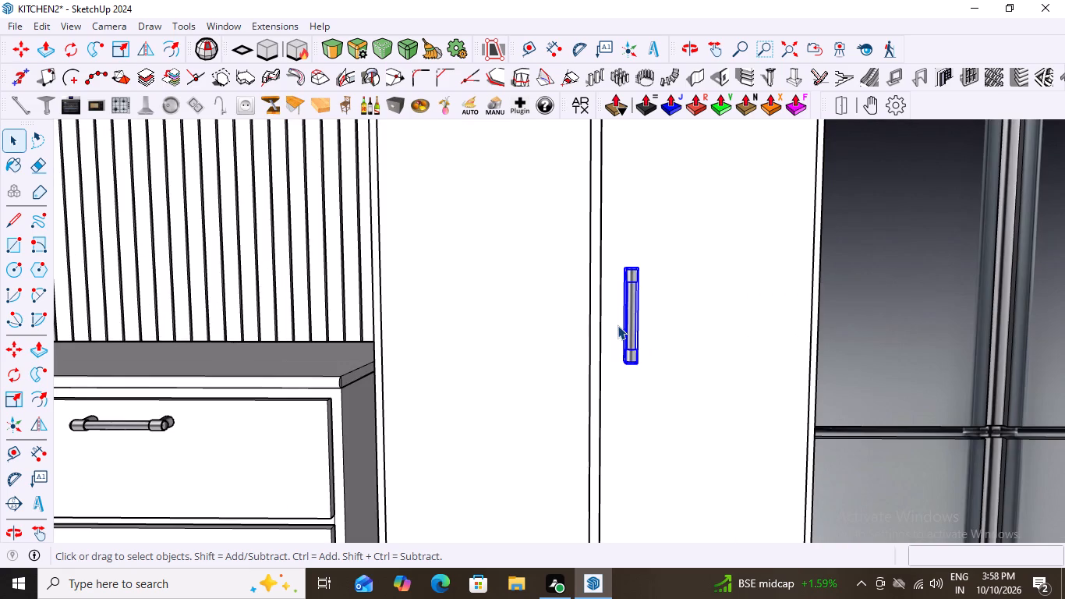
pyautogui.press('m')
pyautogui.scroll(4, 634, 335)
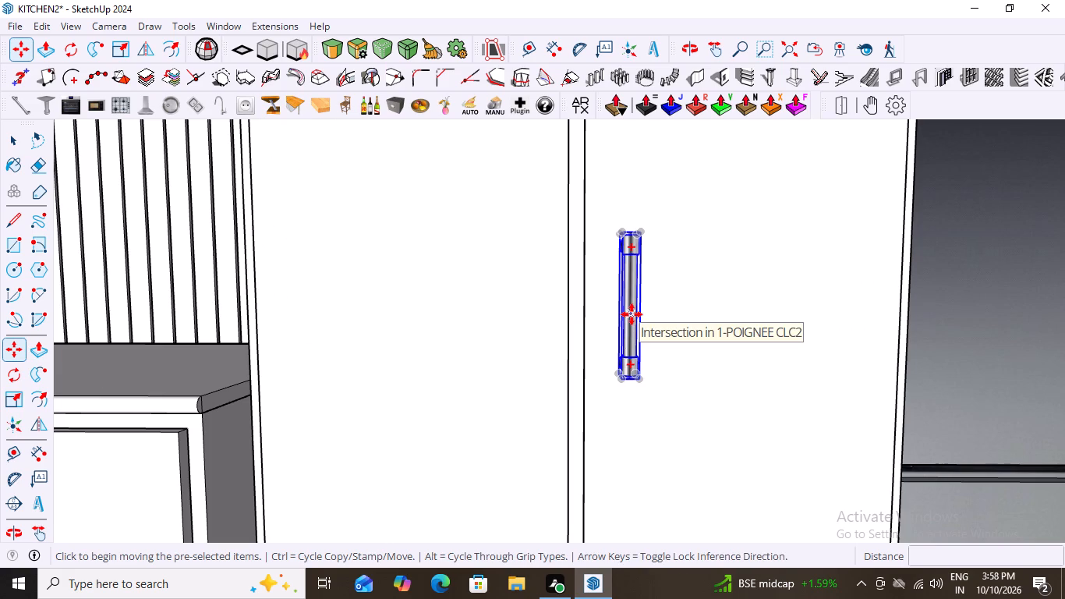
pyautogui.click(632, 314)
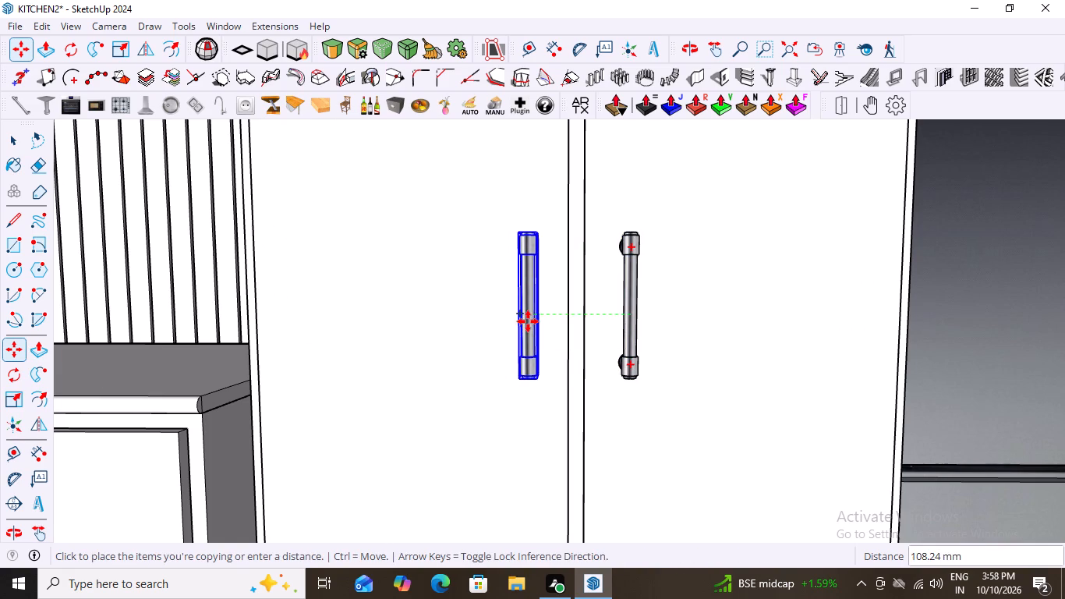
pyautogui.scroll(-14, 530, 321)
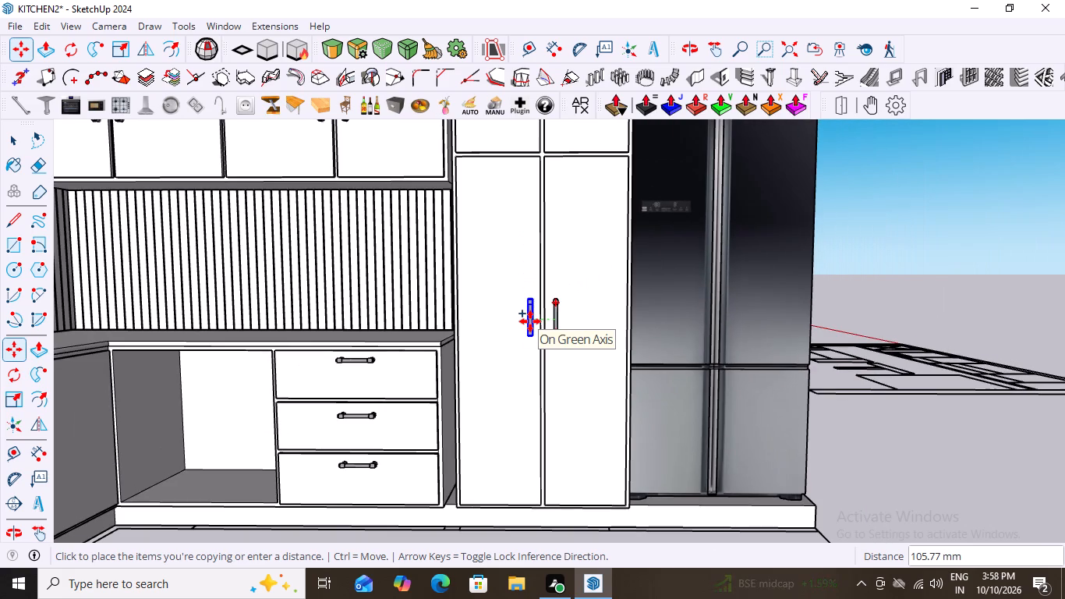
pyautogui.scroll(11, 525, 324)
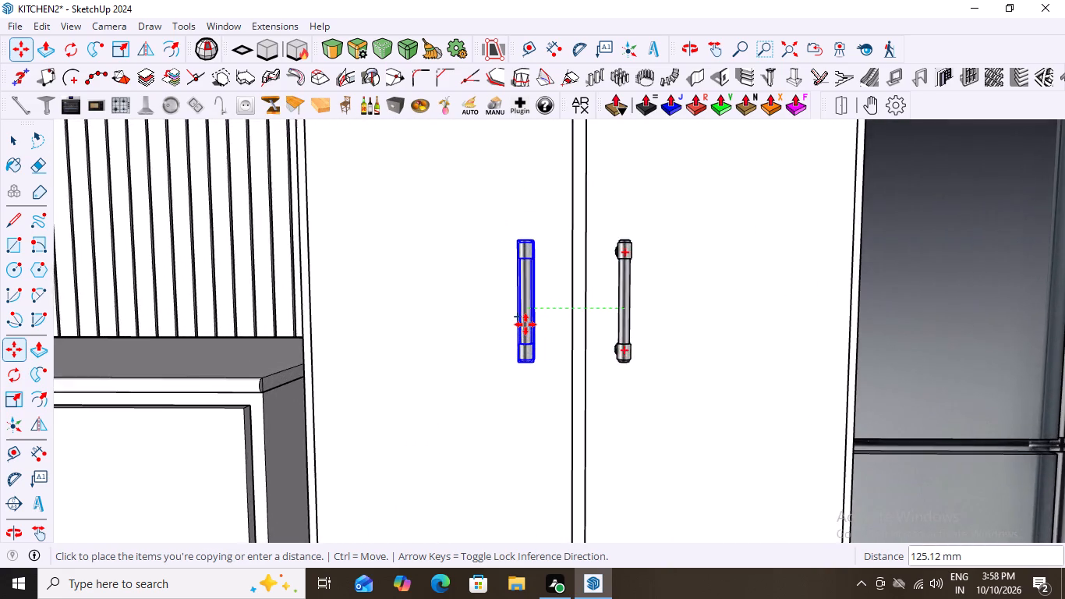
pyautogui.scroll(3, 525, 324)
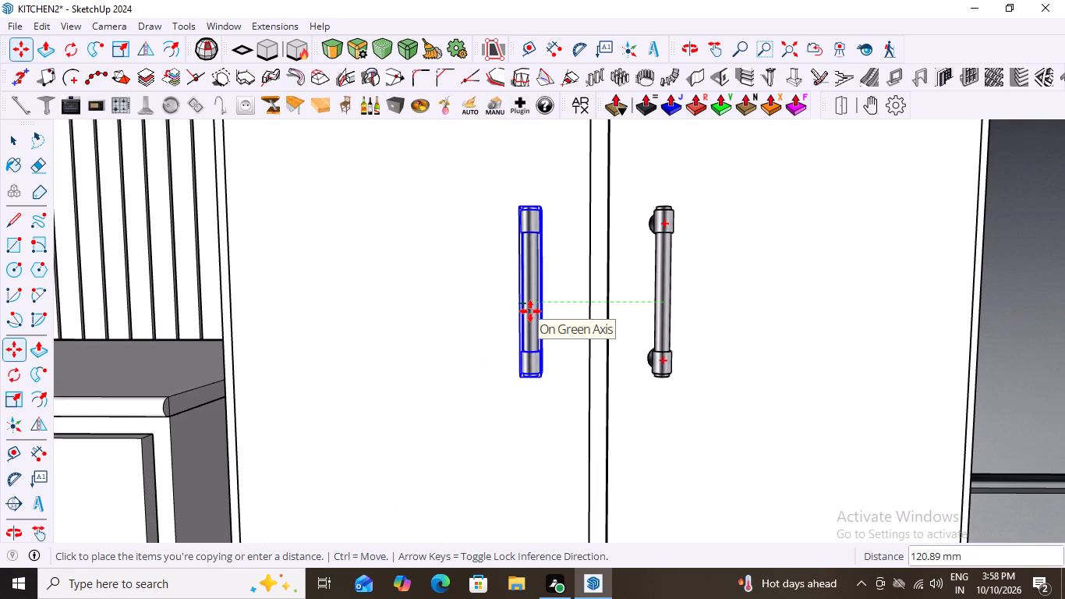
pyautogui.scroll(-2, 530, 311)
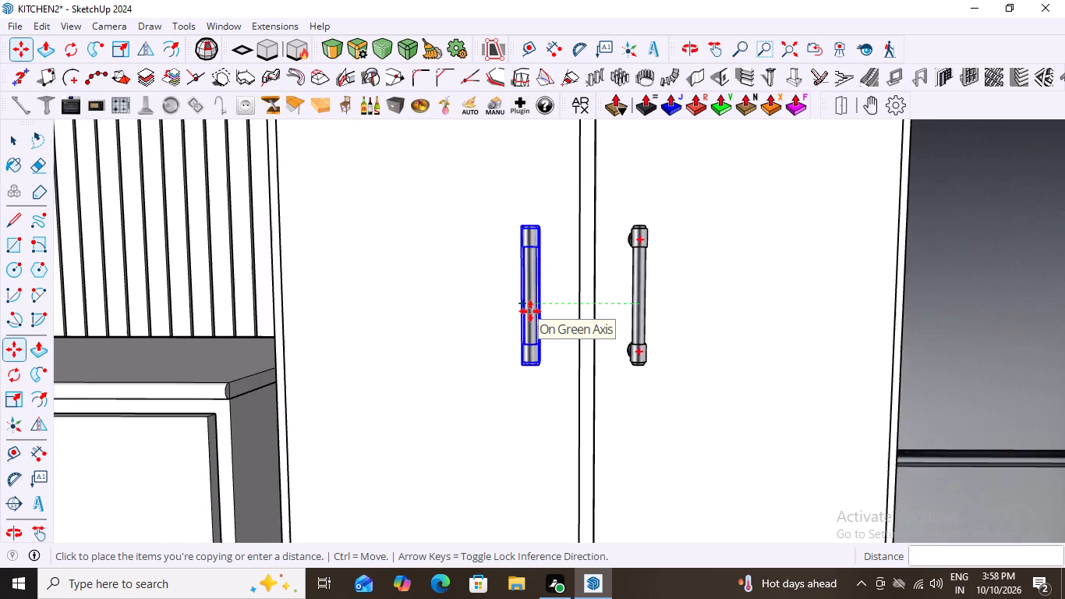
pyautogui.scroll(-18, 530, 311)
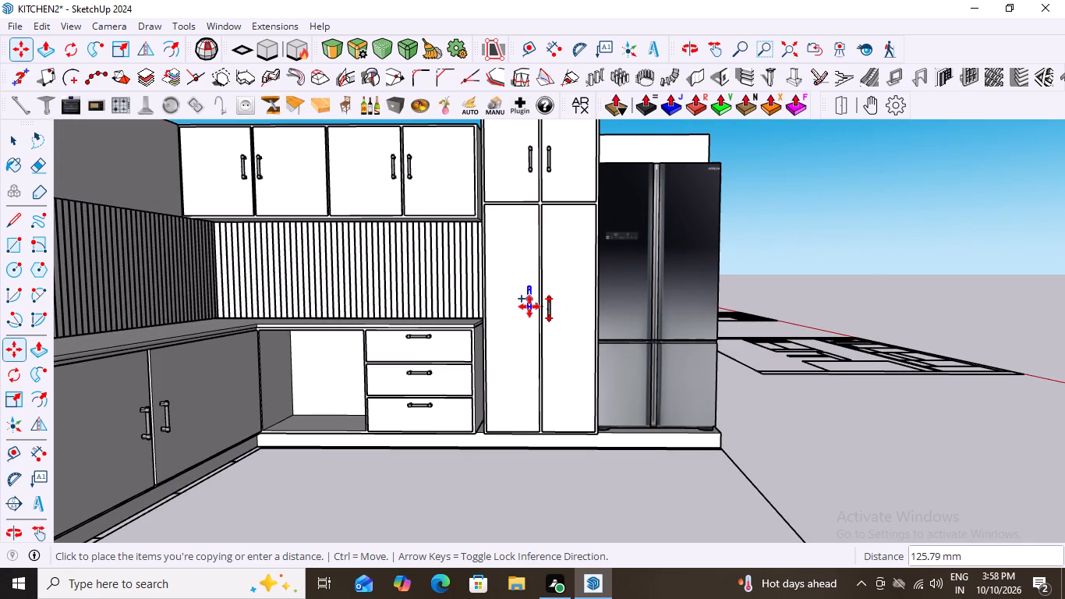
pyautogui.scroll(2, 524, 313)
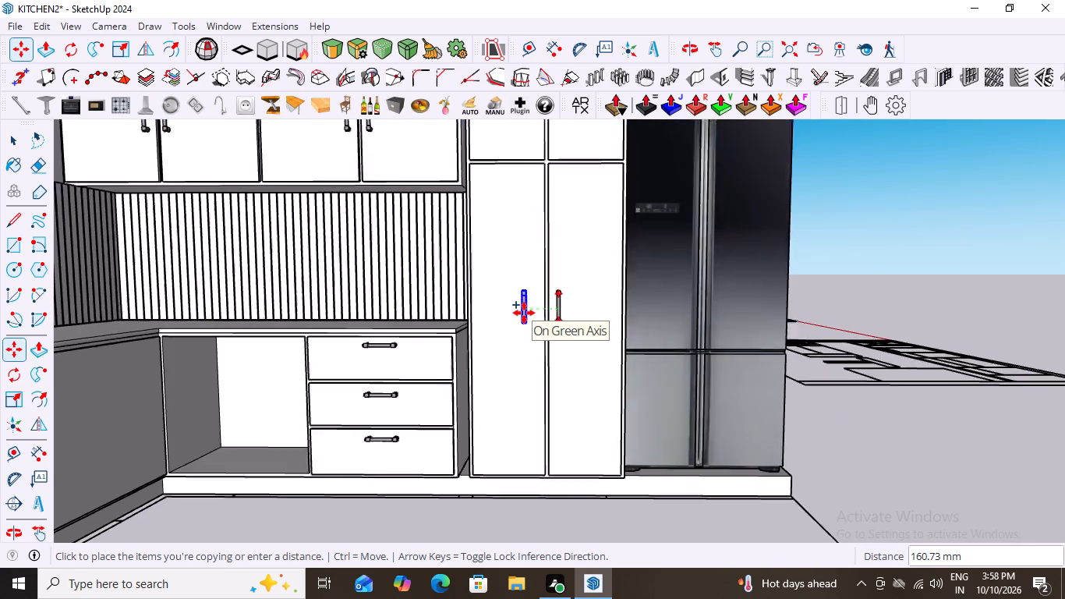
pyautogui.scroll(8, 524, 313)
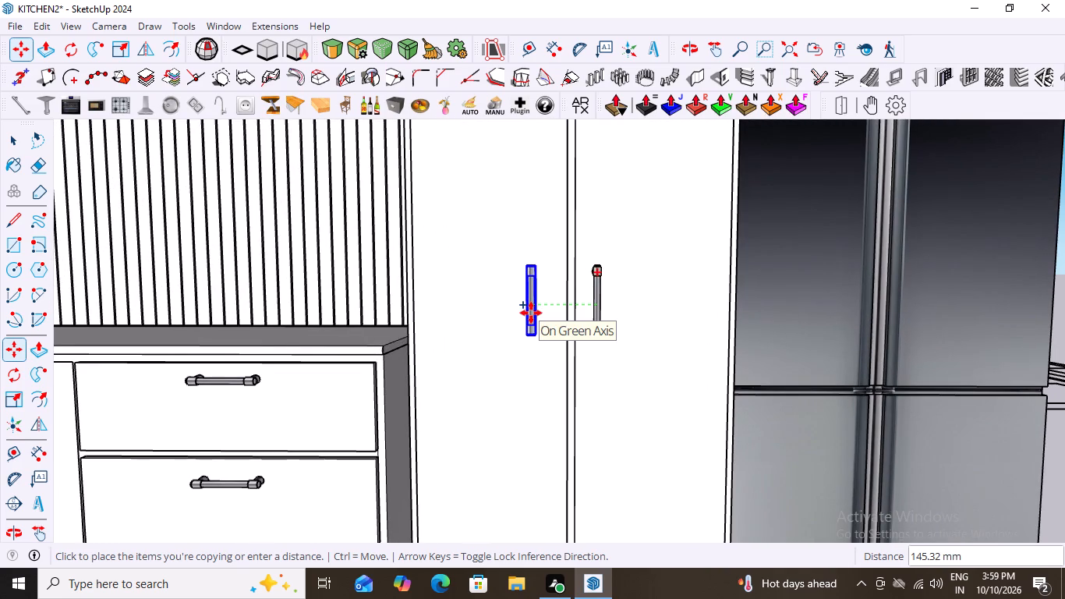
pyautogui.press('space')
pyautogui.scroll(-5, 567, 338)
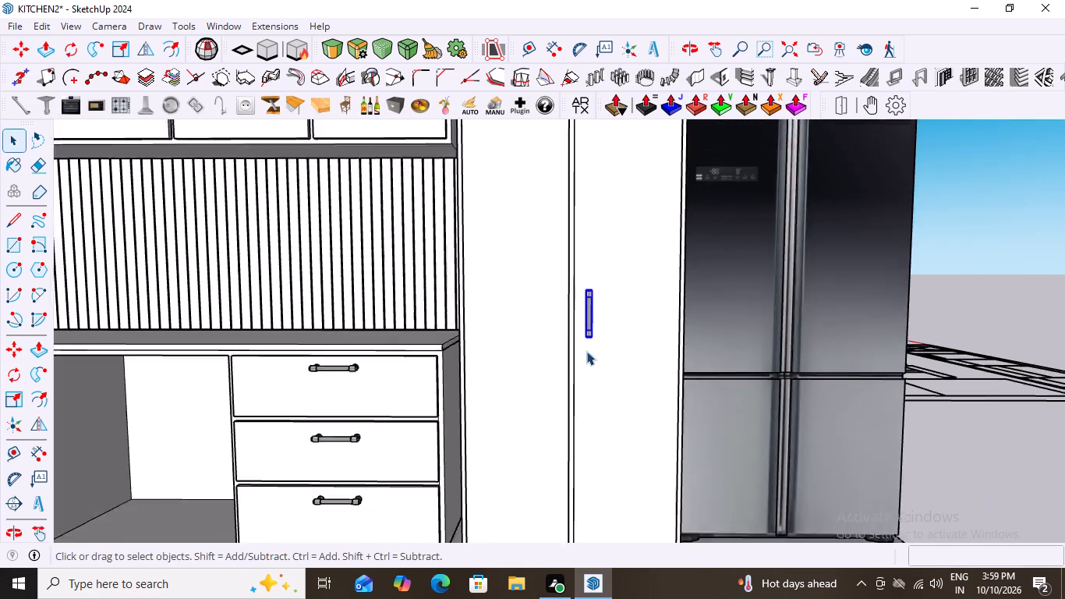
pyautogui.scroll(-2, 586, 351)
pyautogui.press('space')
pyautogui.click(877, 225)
# Copy the handle on the tall cabinet's upper door farthest from the refrigerator about 948 mm straight down onto the lower door beneath it.
pyautogui.moveTo(560, 314); pyautogui.dragTo(557, 399, button='middle')
pyautogui.scroll(-1, 560, 318)
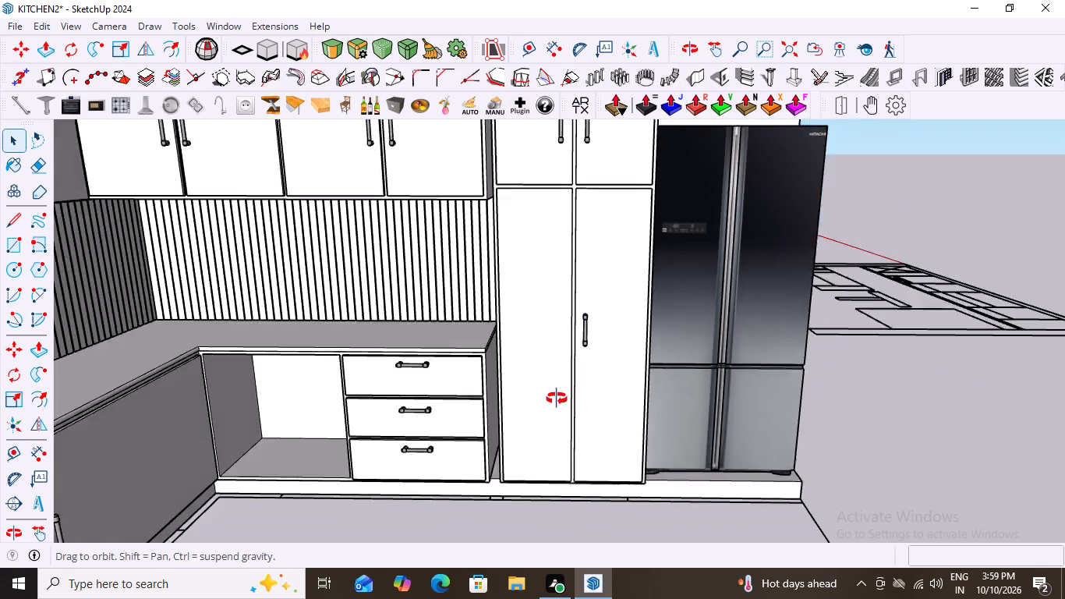
pyautogui.scroll(-2, 557, 399)
pyautogui.moveTo(557, 399); pyautogui.dragTo(555, 409, button='middle')
pyautogui.scroll(-4, 555, 409)
pyautogui.scroll(11, 534, 229)
pyautogui.moveTo(554, 292); pyautogui.dragTo(566, 170, button='middle')
pyautogui.click(555, 248)
pyautogui.scroll(1, 554, 316)
pyautogui.moveTo(554, 316); pyautogui.dragTo(545, 232, button='middle')
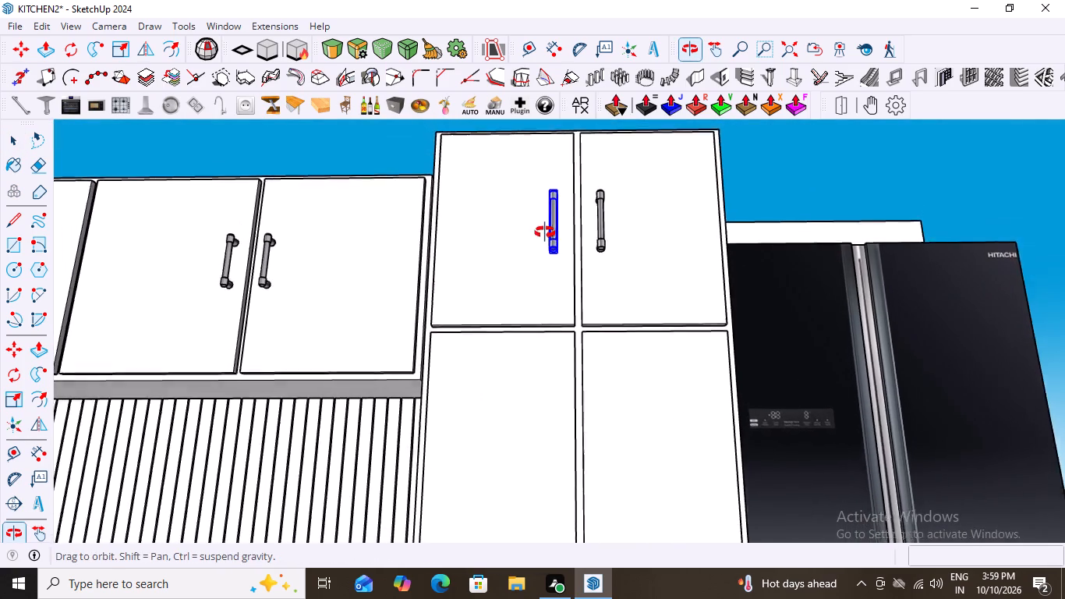
pyautogui.moveTo(545, 232); pyautogui.dragTo(545, 223, button='middle')
pyautogui.scroll(13, 546, 256)
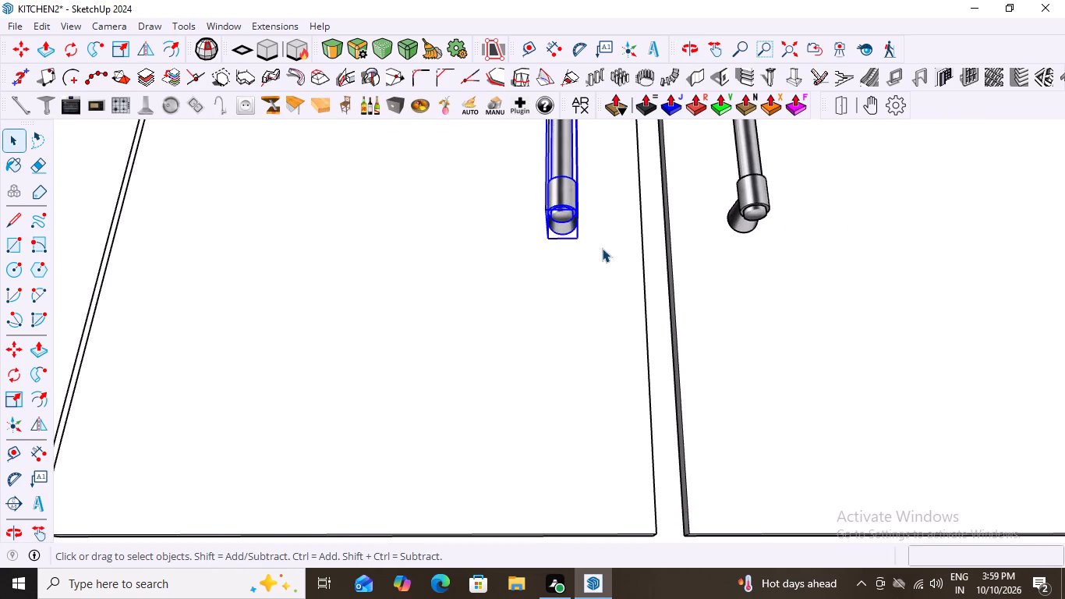
pyautogui.press('m')
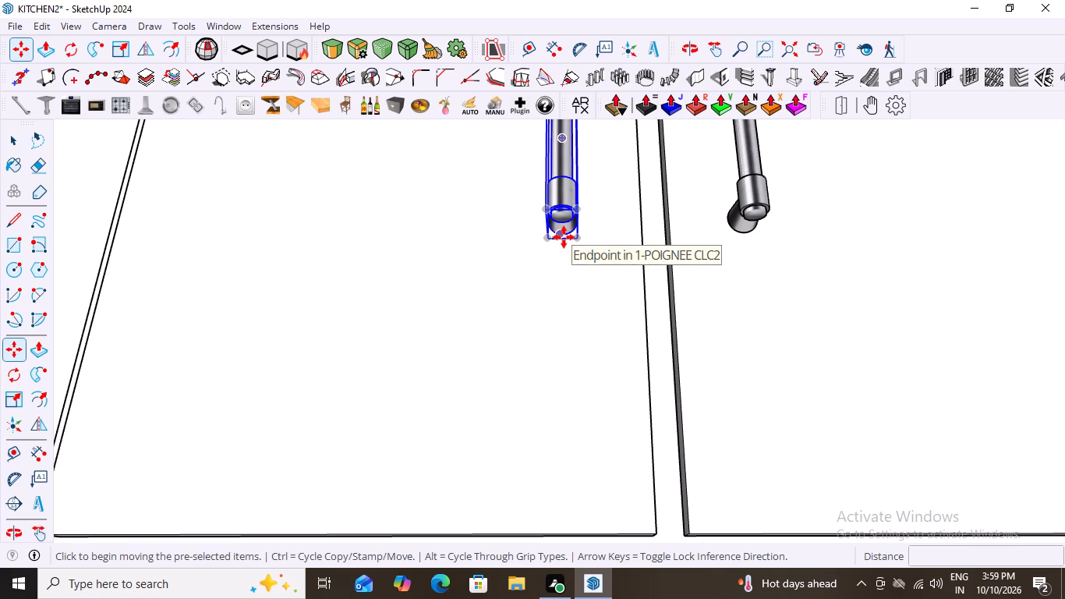
pyautogui.click(565, 237)
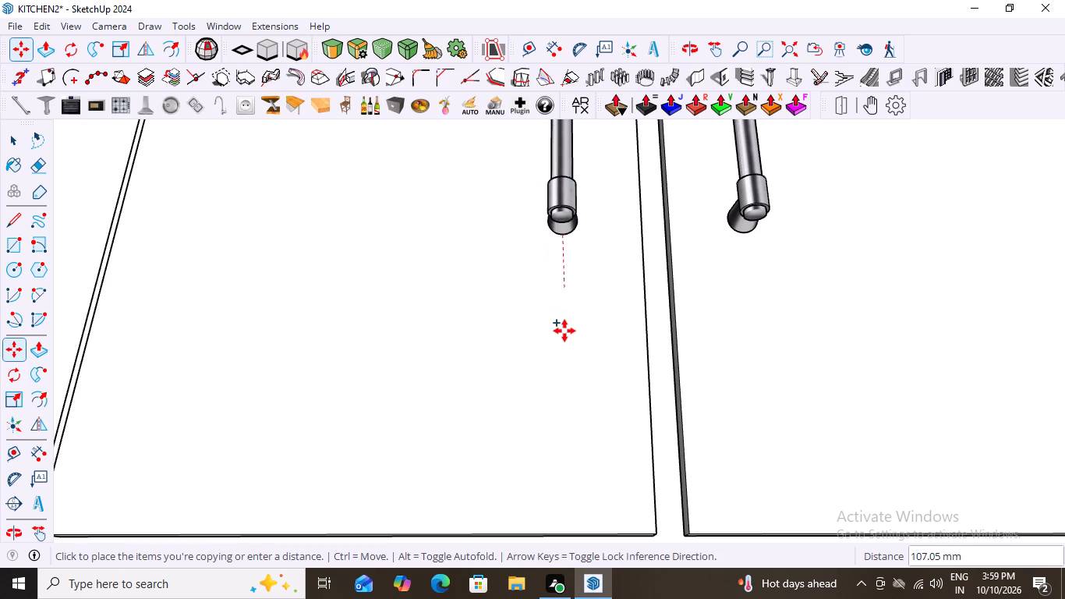
pyautogui.scroll(-16, 565, 336)
pyautogui.scroll(-17, 563, 427)
pyautogui.moveTo(563, 463); pyautogui.dragTo(579, 516, button='middle')
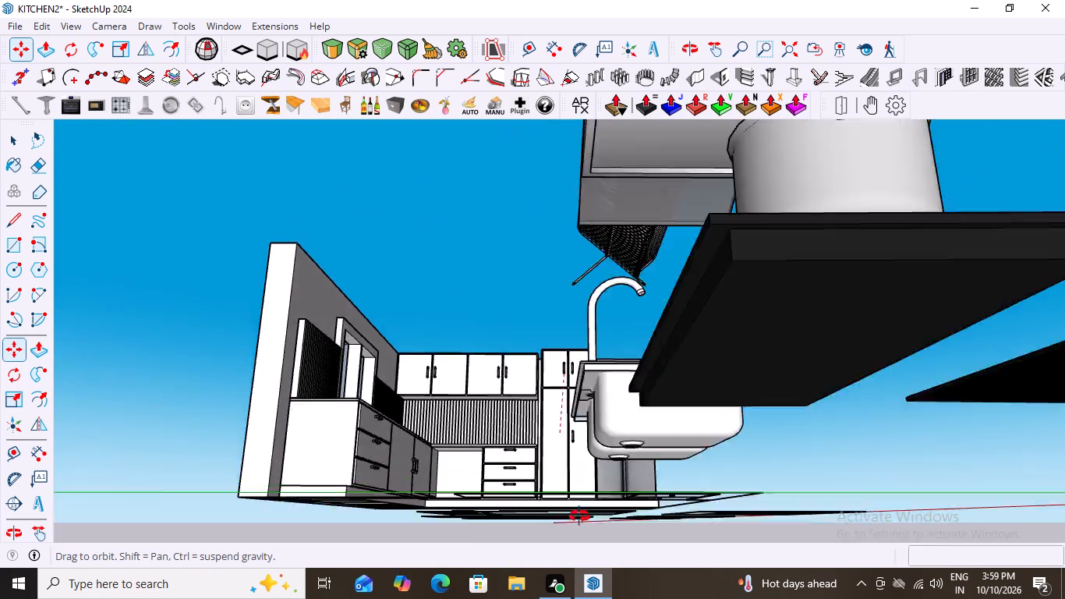
pyautogui.moveTo(579, 516); pyautogui.dragTo(590, 578, button='middle')
pyautogui.scroll(8, 562, 441)
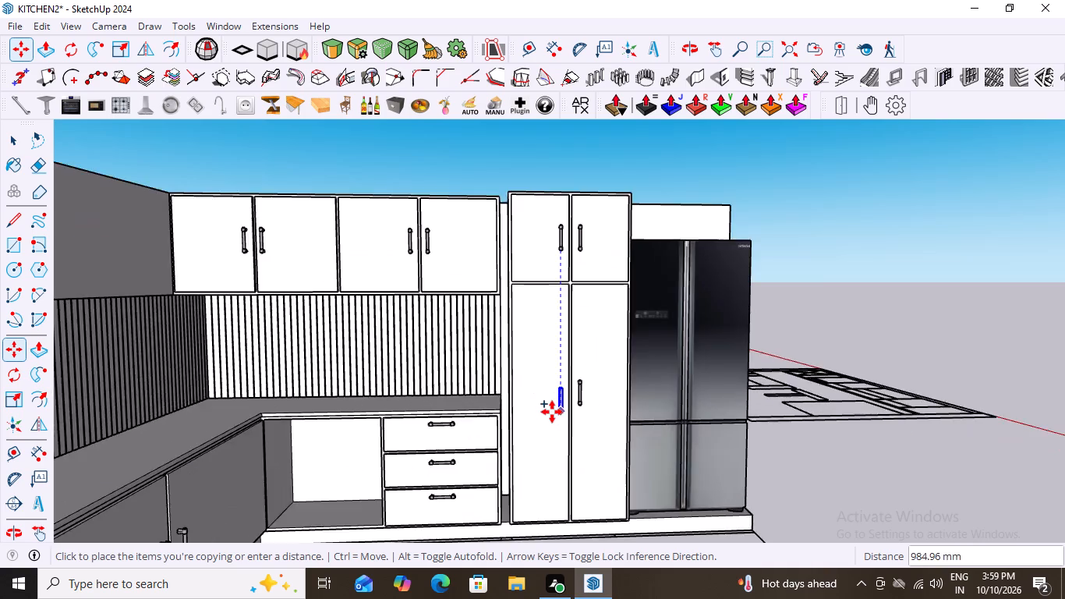
pyautogui.scroll(10, 552, 412)
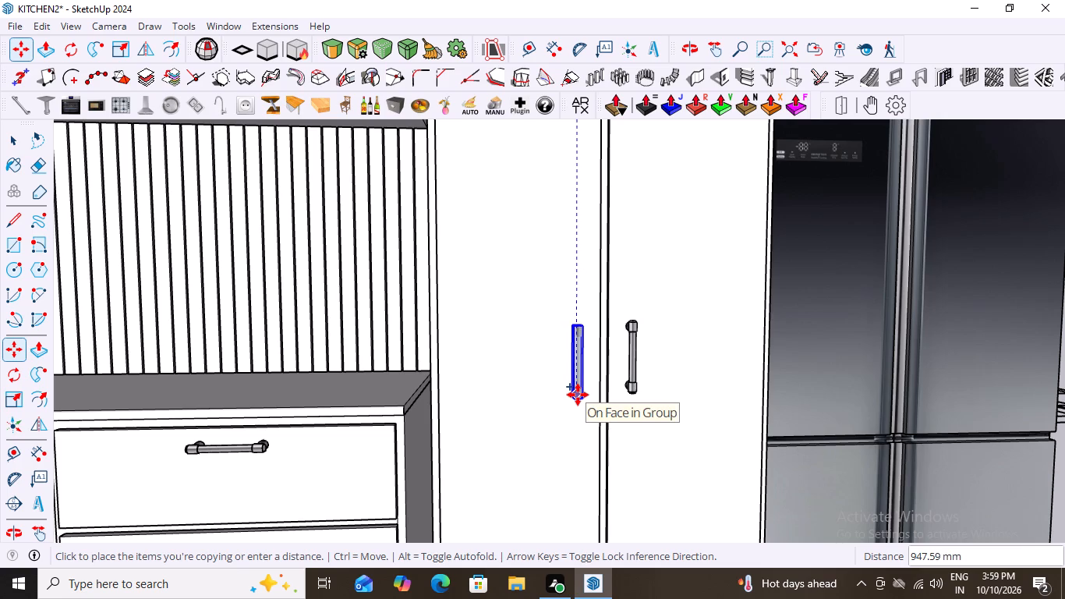
pyautogui.click(578, 395)
# Move the copied lower-door handle vertically by about 10 mm, level with the neighbouring lower-door handle, and clear the selection.
pyautogui.scroll(1, 654, 372)
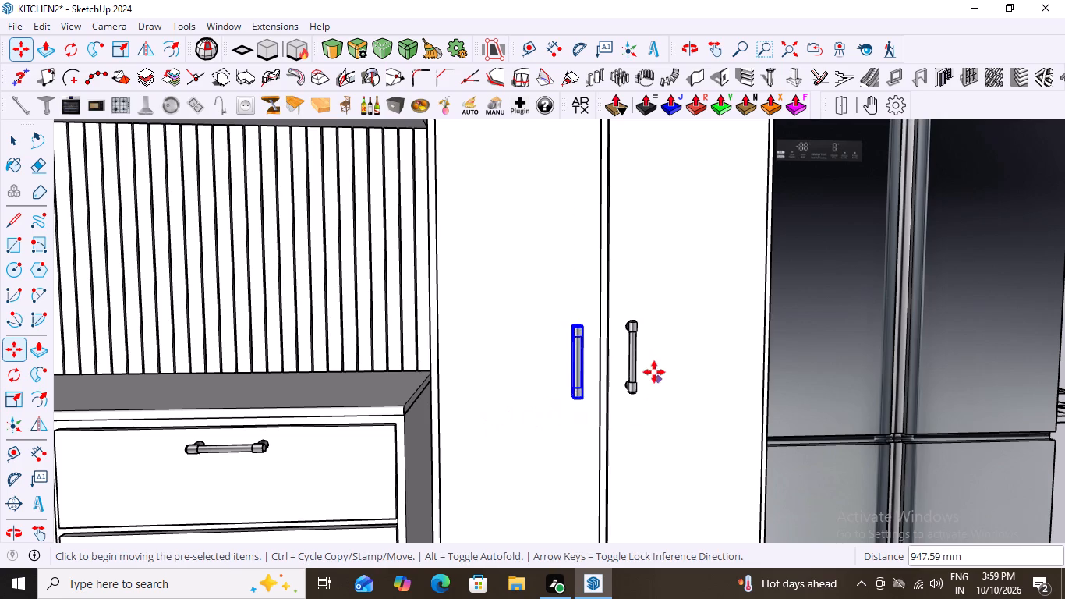
pyautogui.scroll(6, 654, 372)
pyautogui.moveTo(652, 363); pyautogui.dragTo(642, 328, button='middle')
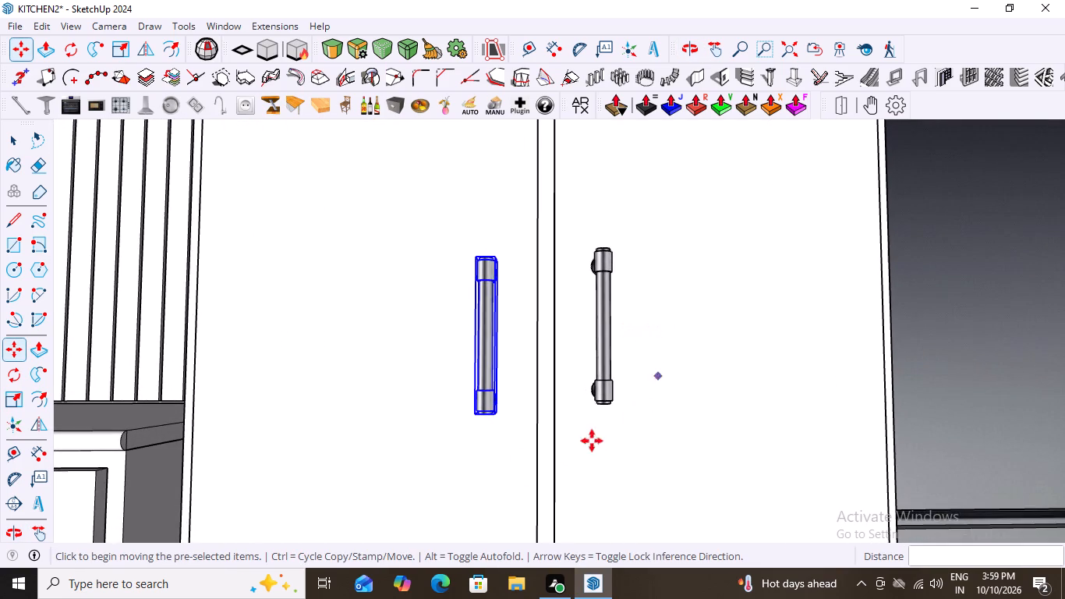
pyautogui.scroll(7, 494, 465)
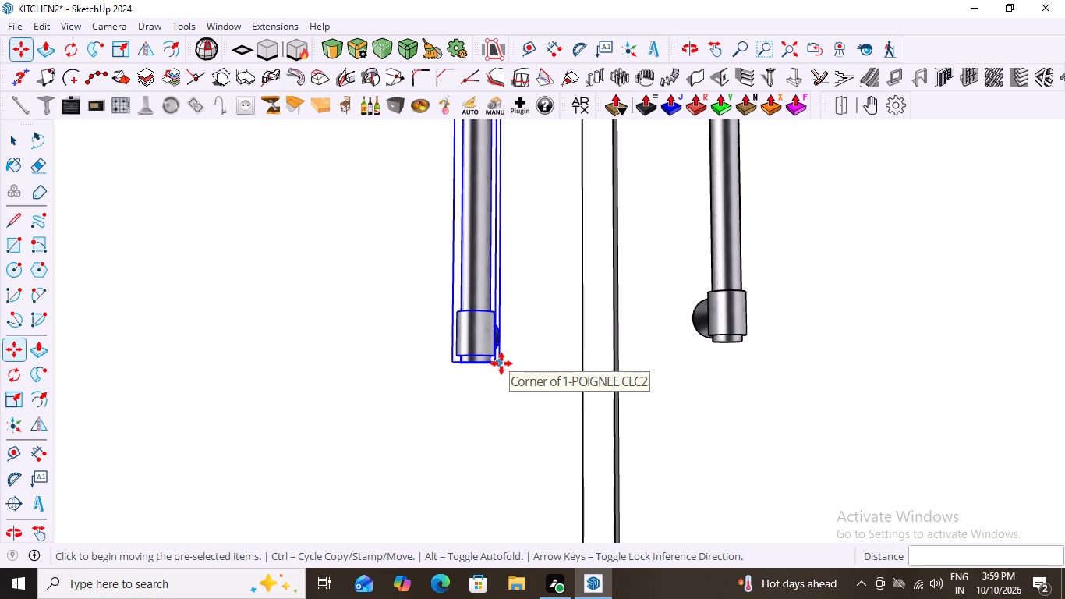
pyautogui.click(501, 363)
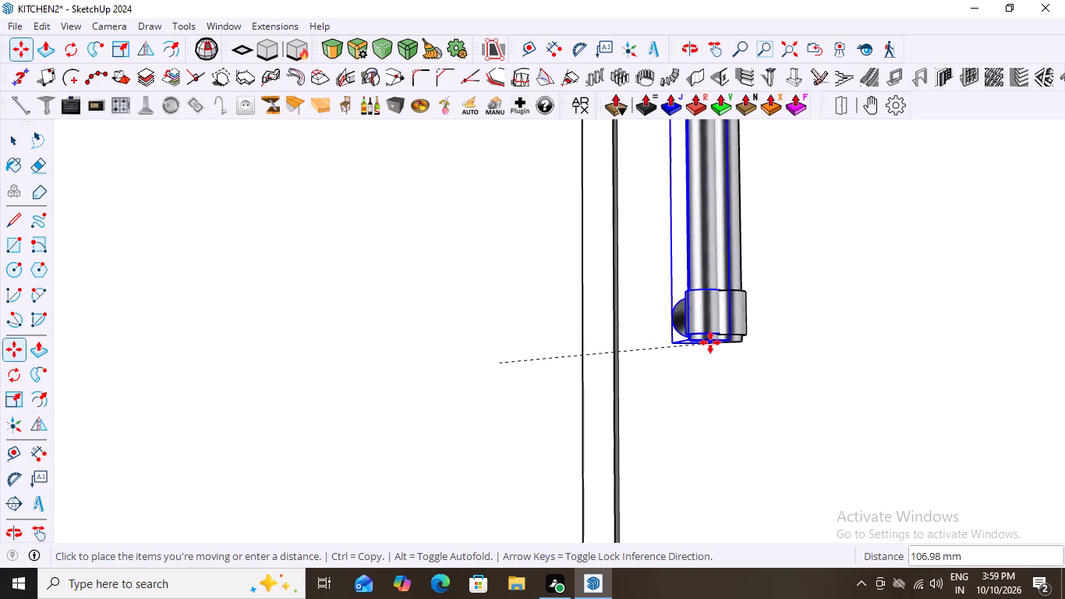
pyautogui.press('Up')
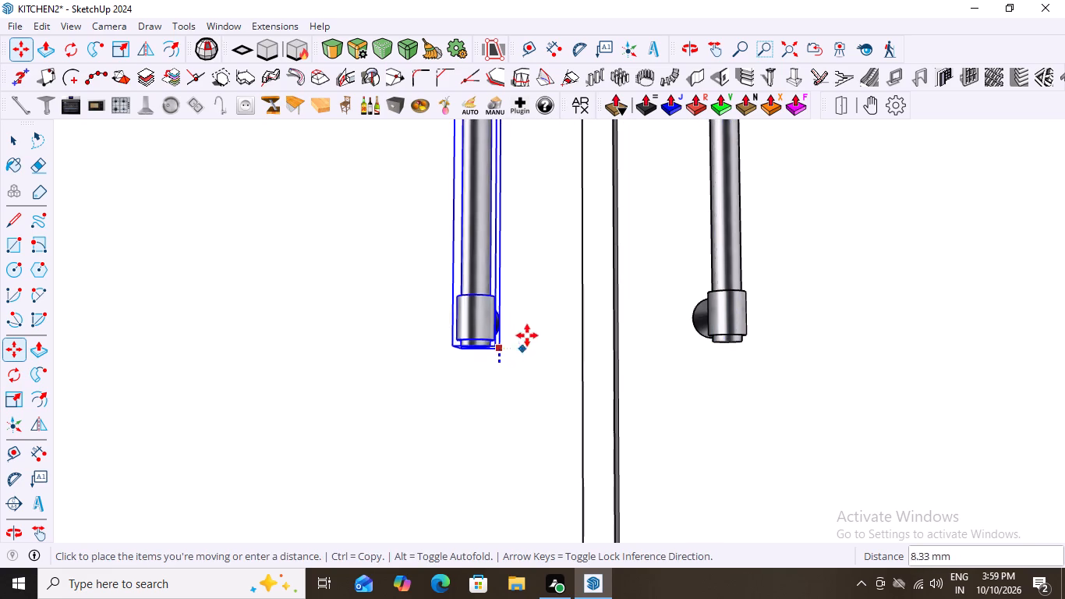
pyautogui.click(734, 344)
pyautogui.scroll(-15, 500, 368)
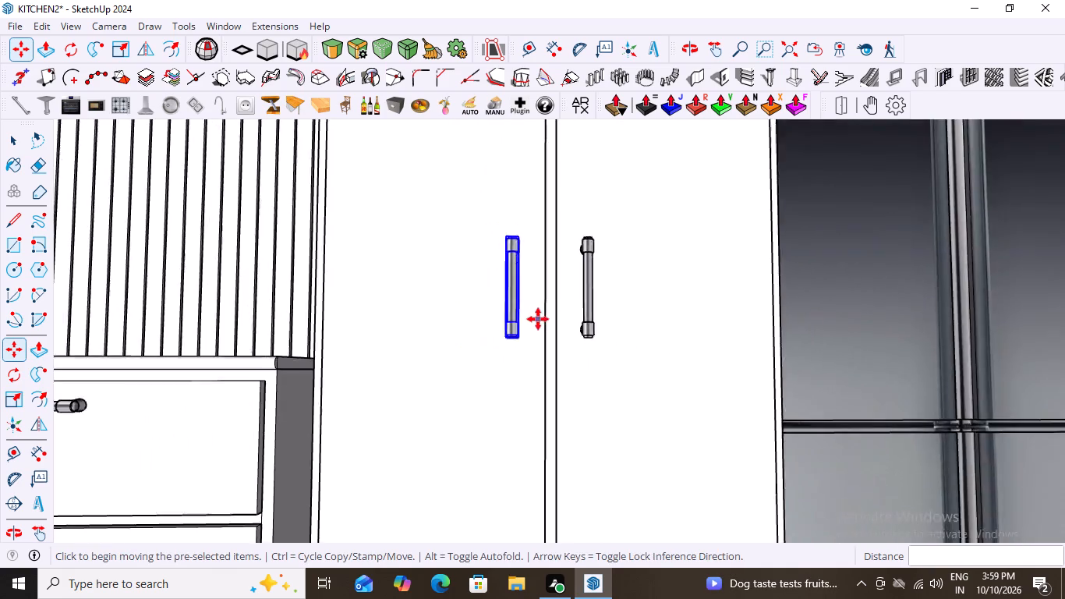
pyautogui.scroll(-19, 538, 319)
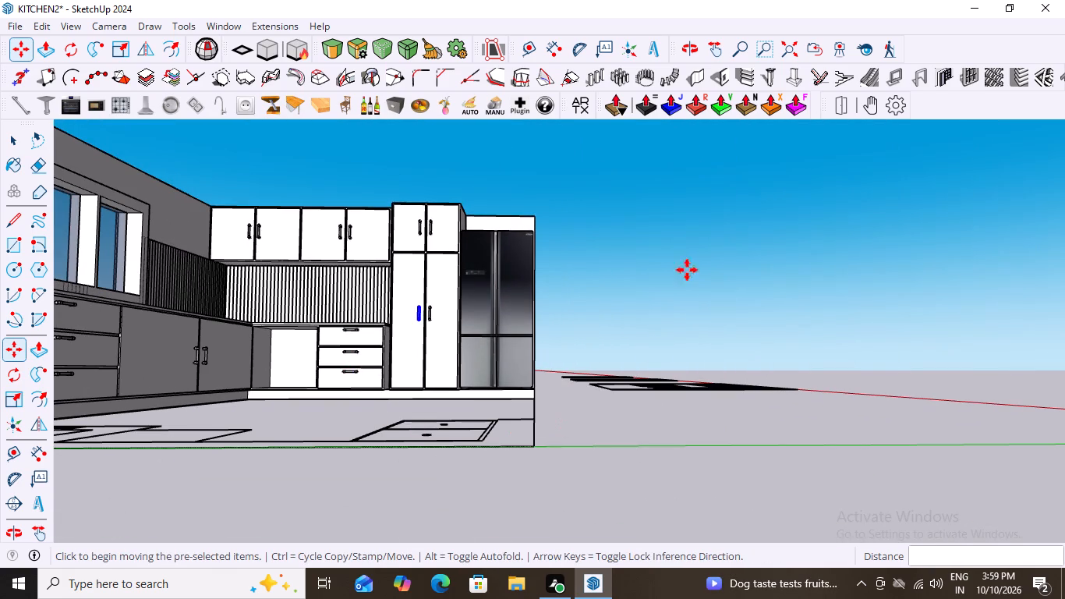
pyautogui.press('space')
pyautogui.click(689, 211)
# Examine the whole kitchen model and the floor plan outline around it from several angles.
pyautogui.moveTo(652, 346); pyautogui.dragTo(436, 494, button='middle')
pyautogui.scroll(-6, 457, 485)
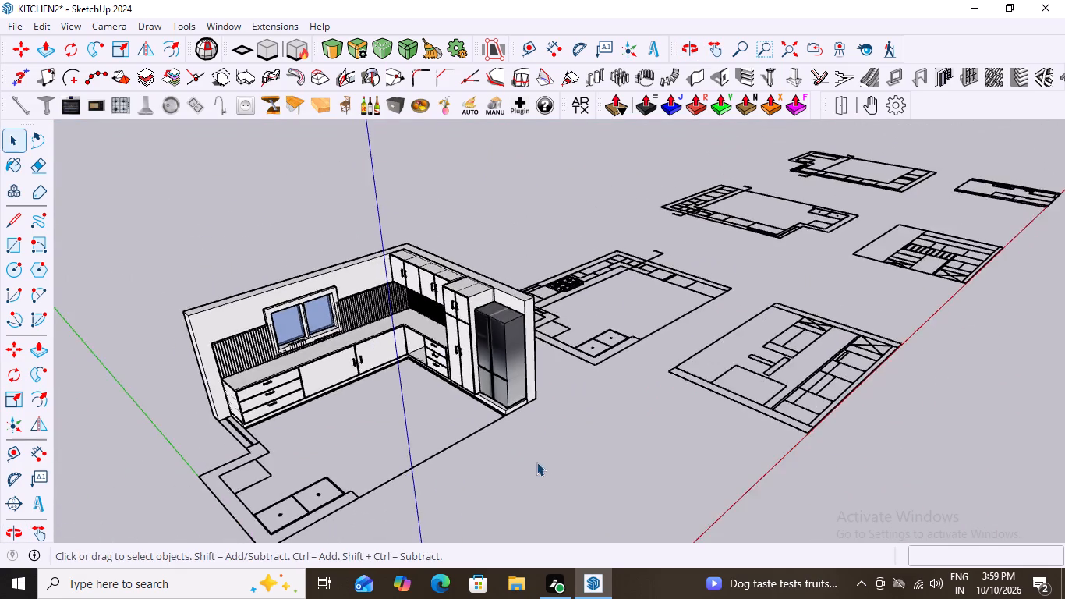
pyautogui.moveTo(541, 459); pyautogui.dragTo(409, 445, button='middle')
pyautogui.scroll(6, 349, 352)
pyautogui.moveTo(458, 377); pyautogui.dragTo(555, 388, button='middle')
pyautogui.scroll(2, 439, 413)
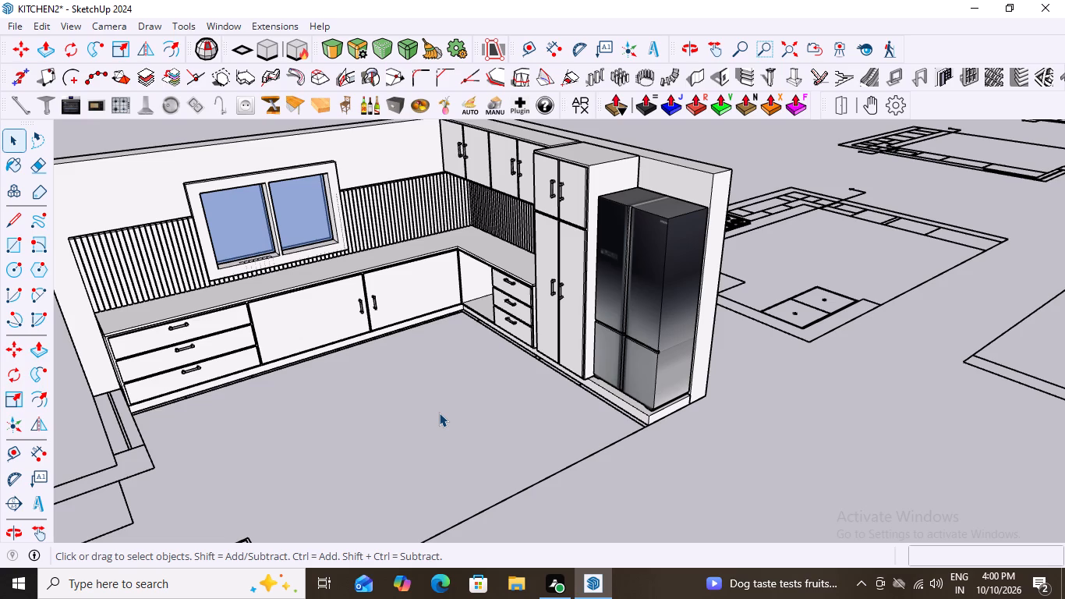
pyautogui.scroll(-6, 439, 413)
pyautogui.moveTo(723, 369); pyautogui.dragTo(589, 368, button='middle')
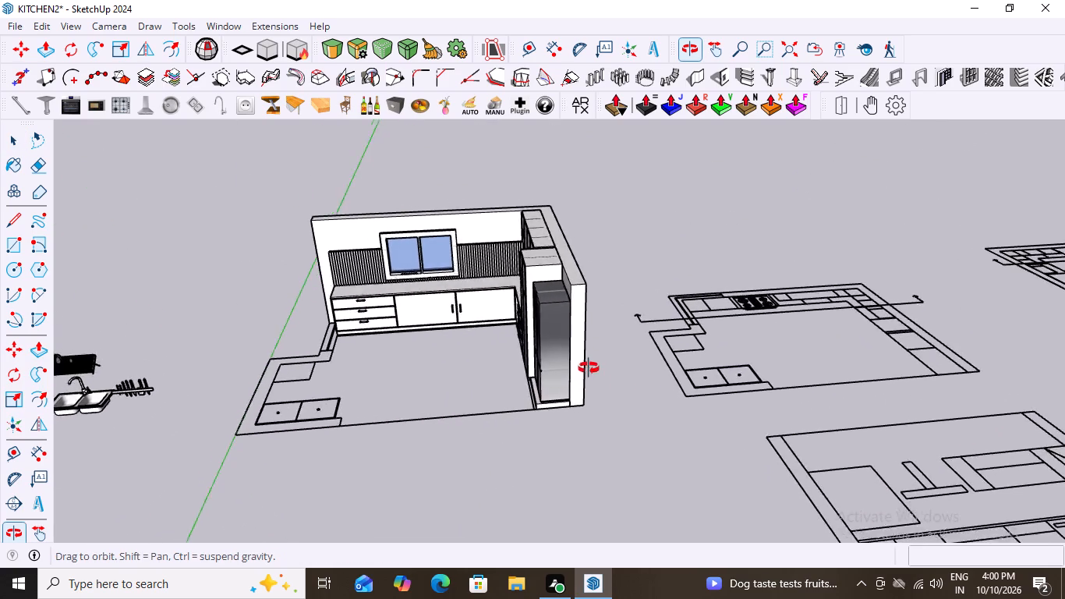
pyautogui.moveTo(589, 368); pyautogui.dragTo(624, 354, button='middle')
pyautogui.scroll(3, 422, 354)
pyautogui.moveTo(690, 392); pyautogui.dragTo(572, 386, button='middle')
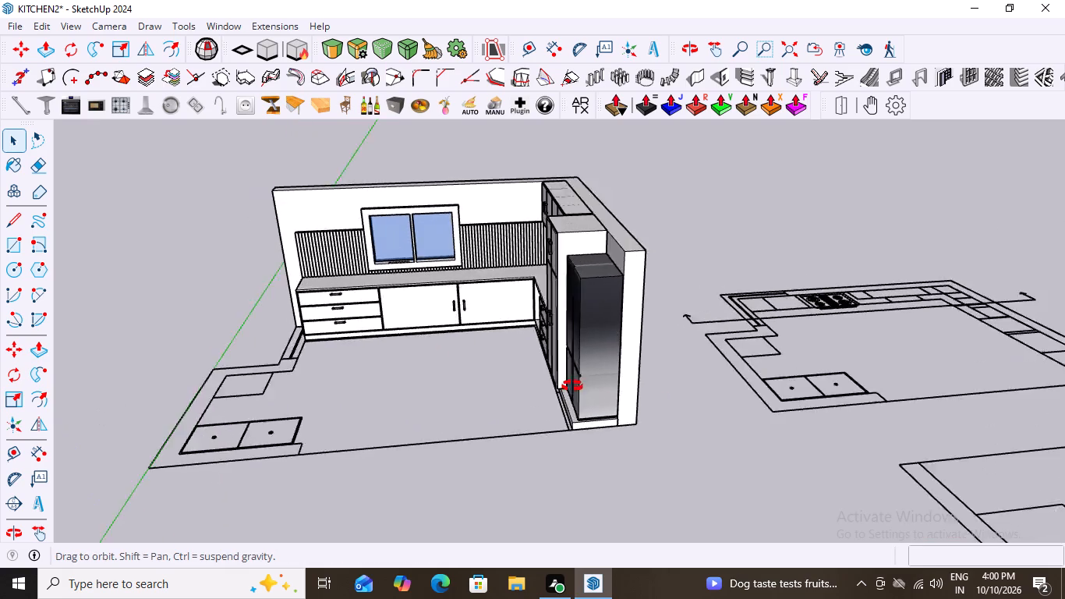
pyautogui.moveTo(572, 386); pyautogui.dragTo(821, 391, button='middle')
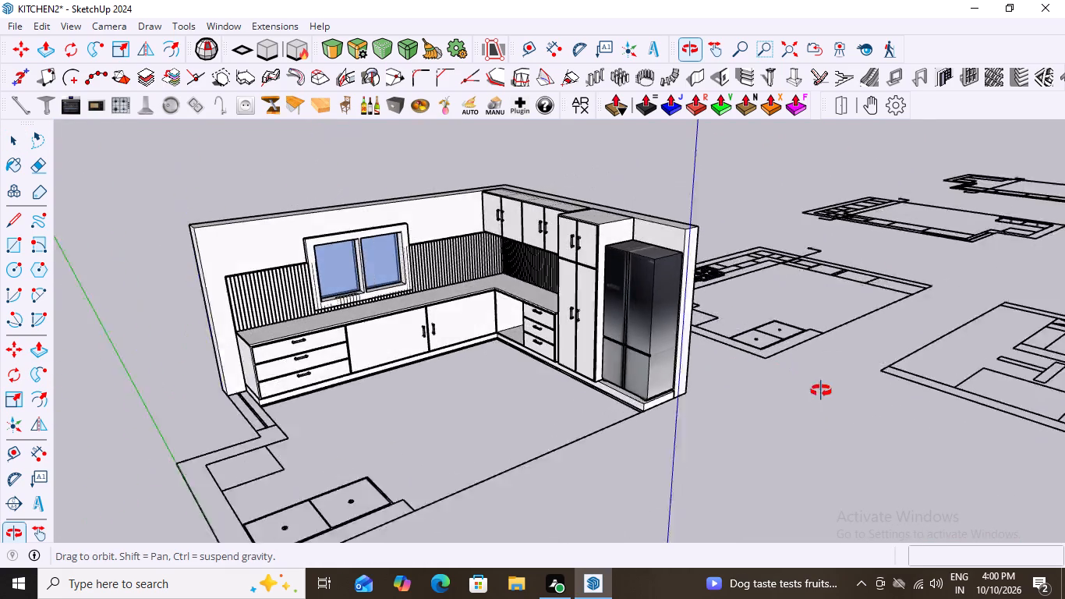
pyautogui.moveTo(821, 391); pyautogui.dragTo(840, 386, button='middle')
pyautogui.scroll(4, 458, 252)
pyautogui.scroll(-3, 458, 252)
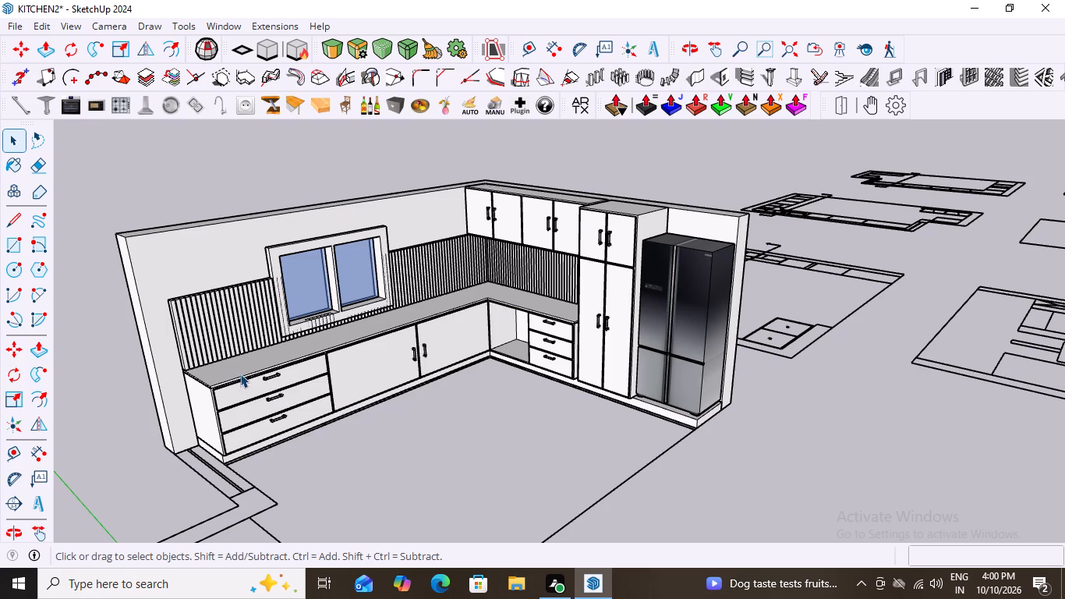
pyautogui.scroll(-4, 346, 337)
pyautogui.moveTo(516, 394); pyautogui.dragTo(485, 401, button='middle')
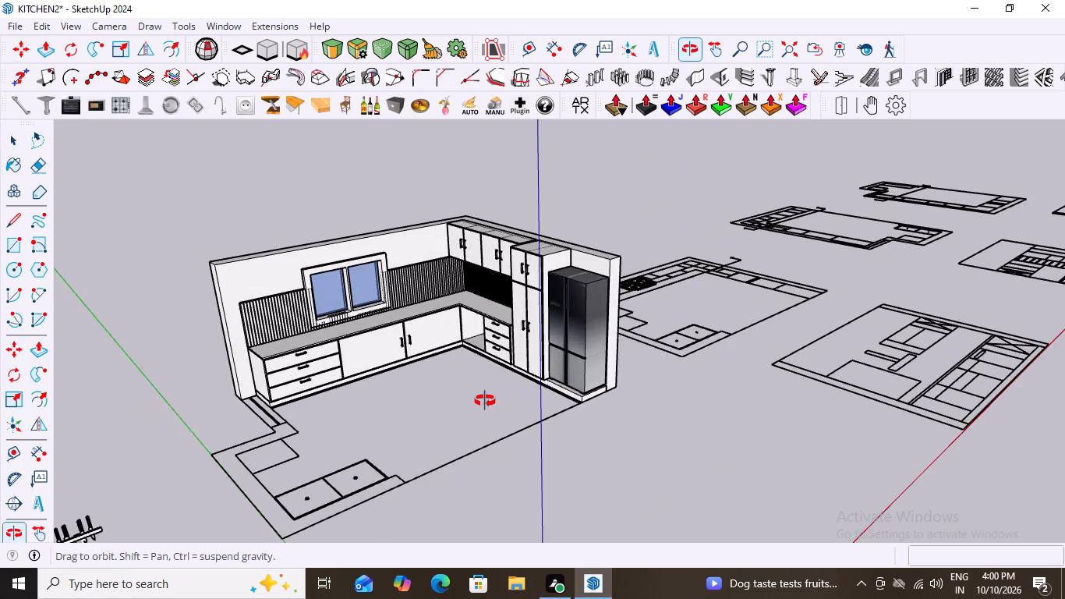
pyautogui.moveTo(485, 401); pyautogui.dragTo(421, 401, button='middle')
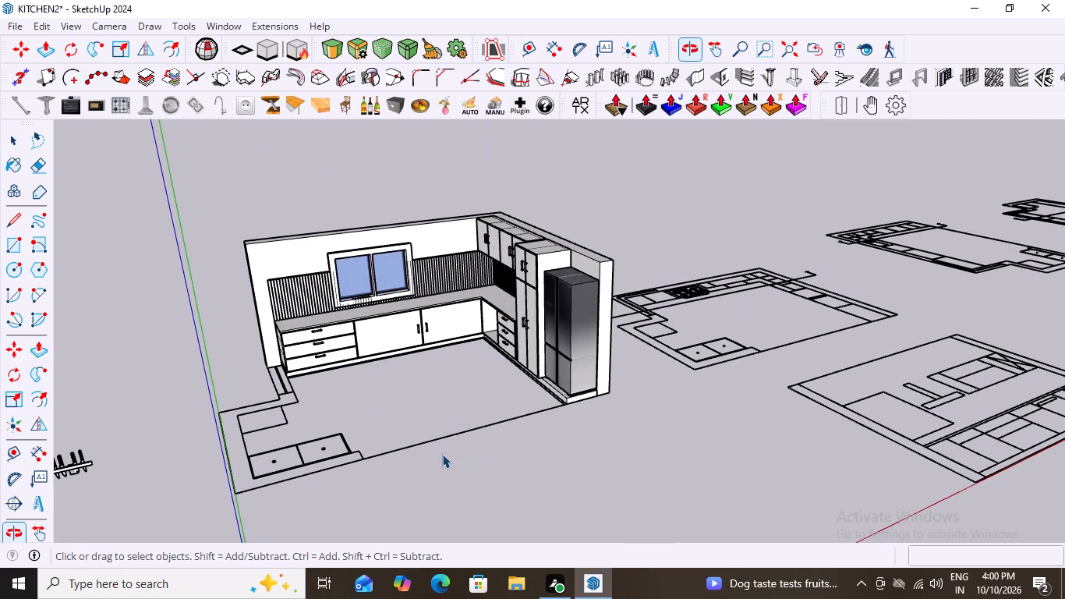
pyautogui.scroll(1, 442, 454)
pyautogui.moveTo(495, 416); pyautogui.dragTo(514, 417, button='middle')
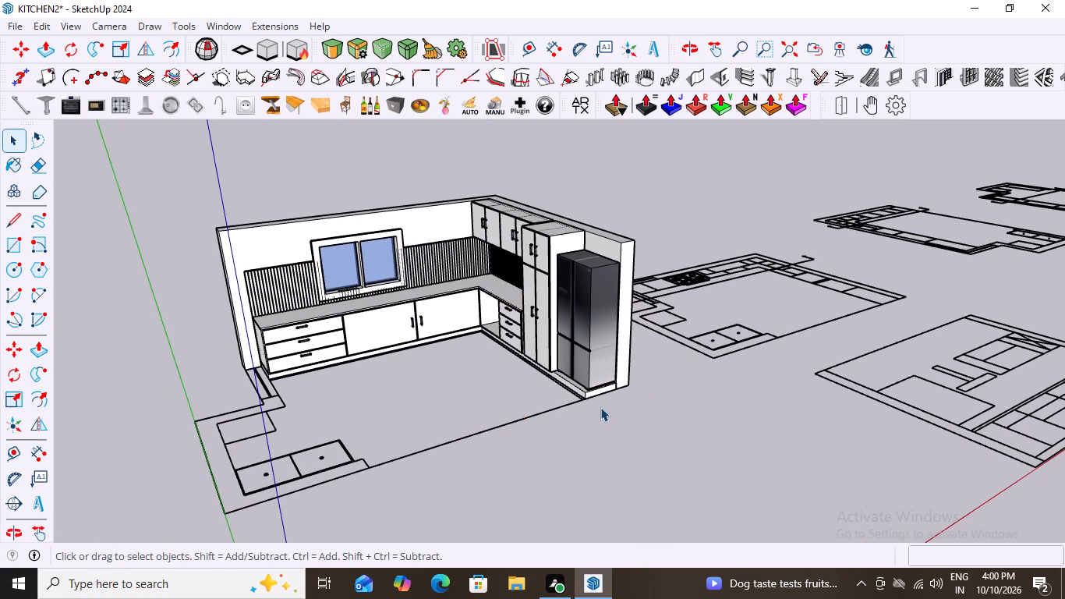
pyautogui.scroll(1, 600, 407)
pyautogui.moveTo(558, 415); pyautogui.dragTo(568, 447, button='middle')
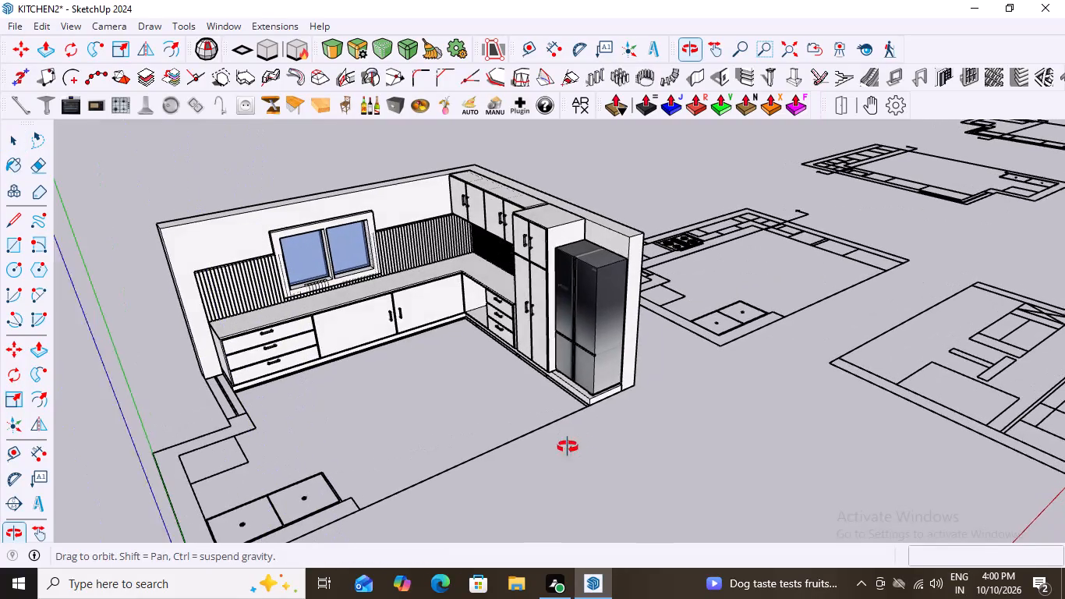
pyautogui.moveTo(568, 447); pyautogui.dragTo(564, 445, button='middle')
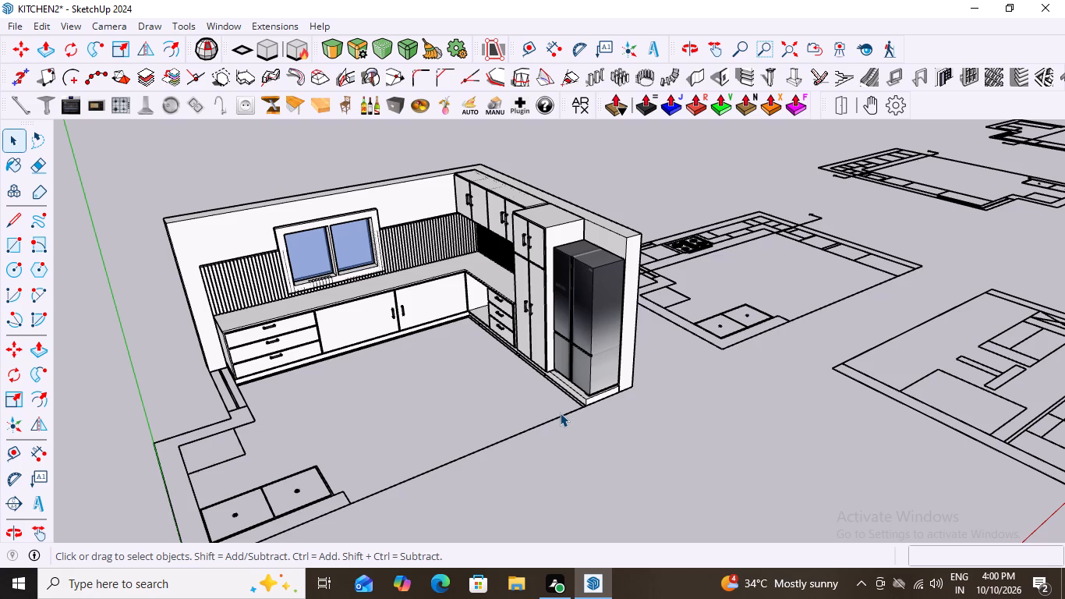
# Draw a 3618 mm line along the green axis from the window wall's outer base corner to the floor plan's front edge.
pyautogui.scroll(-7, 560, 413)
pyautogui.moveTo(459, 466); pyautogui.dragTo(380, 477, button='middle')
pyautogui.scroll(6, 367, 356)
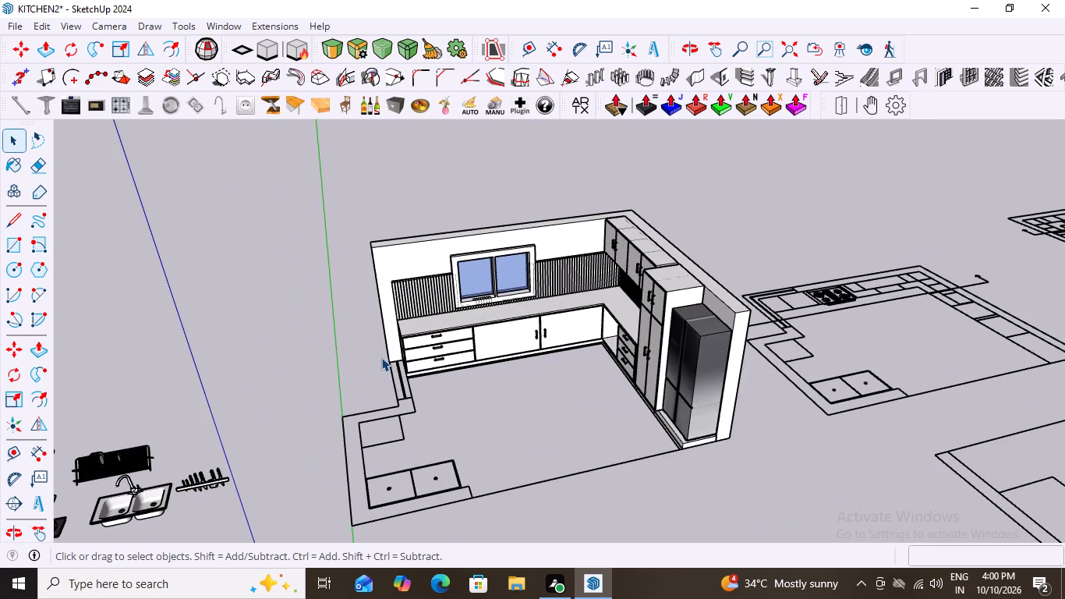
pyautogui.press('l')
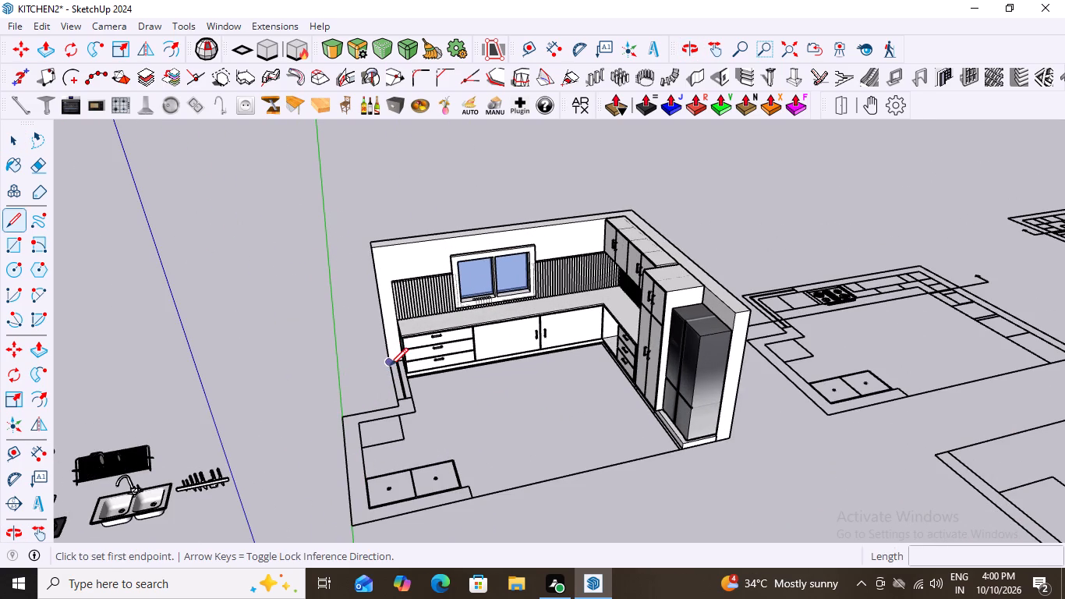
pyautogui.click(390, 362)
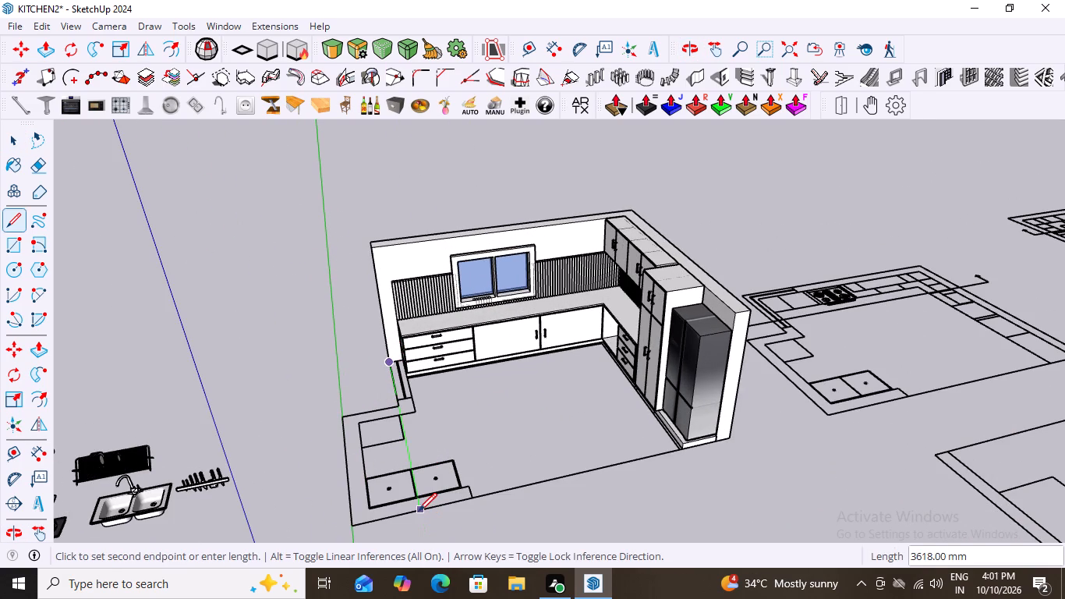
pyautogui.click(419, 511)
pyautogui.scroll(-2, 514, 462)
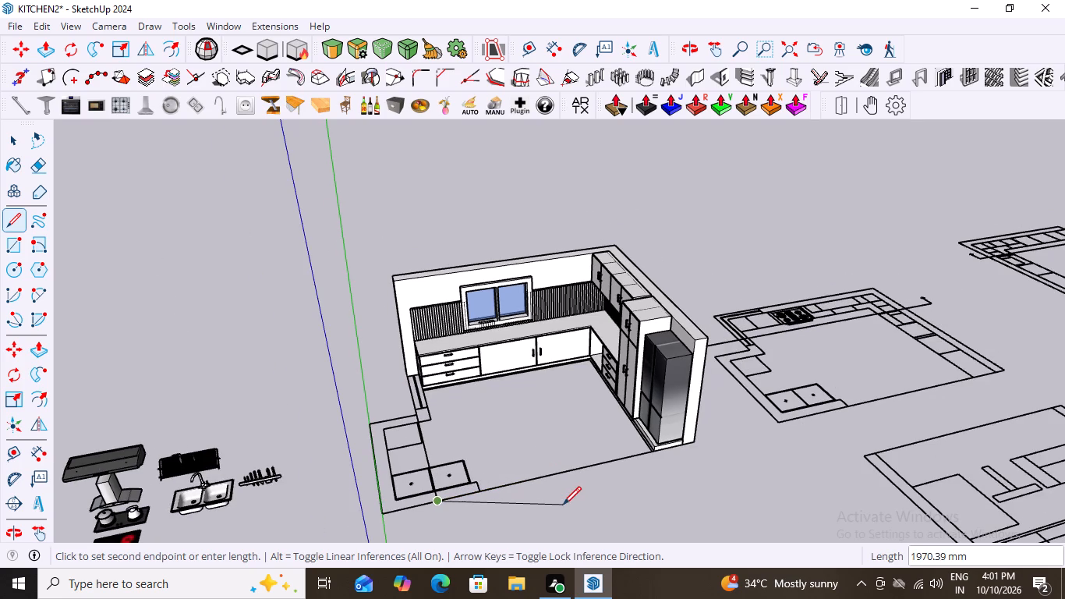
pyautogui.press('space')
# Examine the kitchen and its floor plan with the new line, from afar, up close and from below.
pyautogui.moveTo(495, 484); pyautogui.dragTo(437, 437, button='middle')
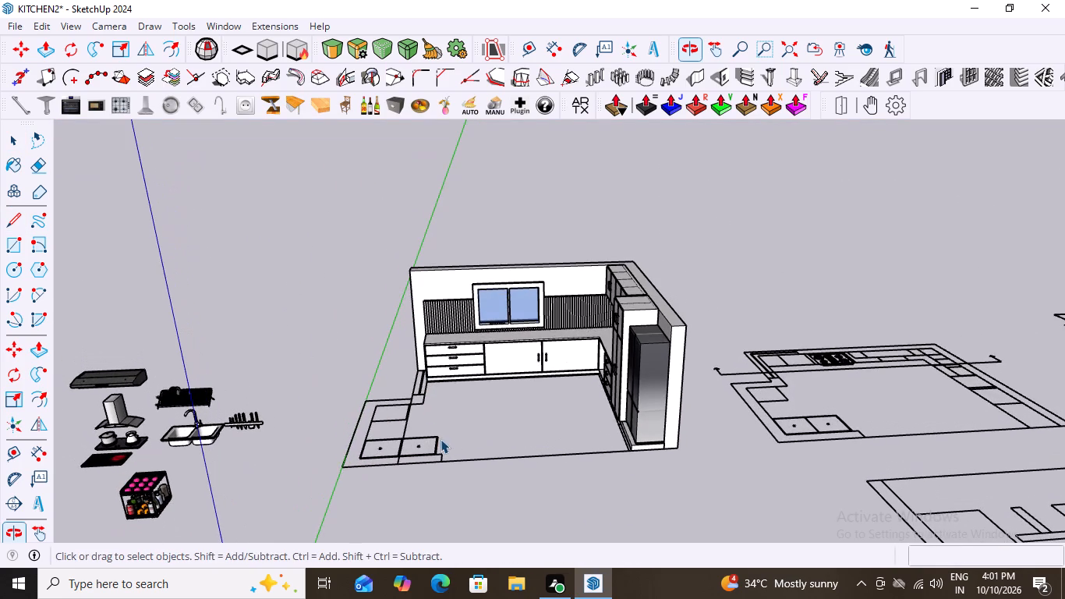
pyautogui.scroll(-6, 432, 405)
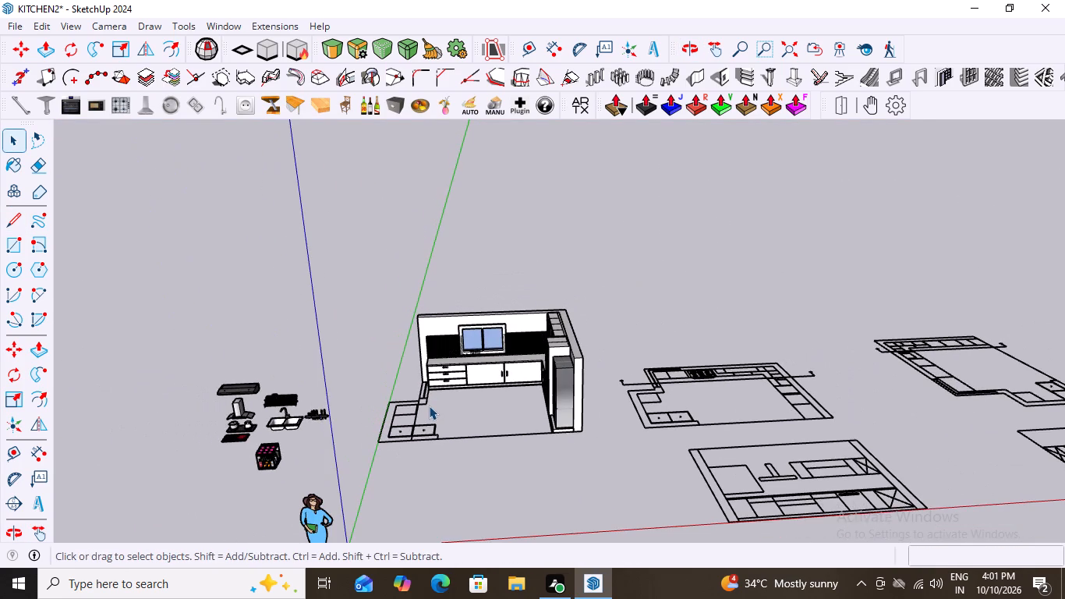
pyautogui.scroll(-2, 465, 401)
pyautogui.moveTo(490, 451); pyautogui.dragTo(490, 455, button='middle')
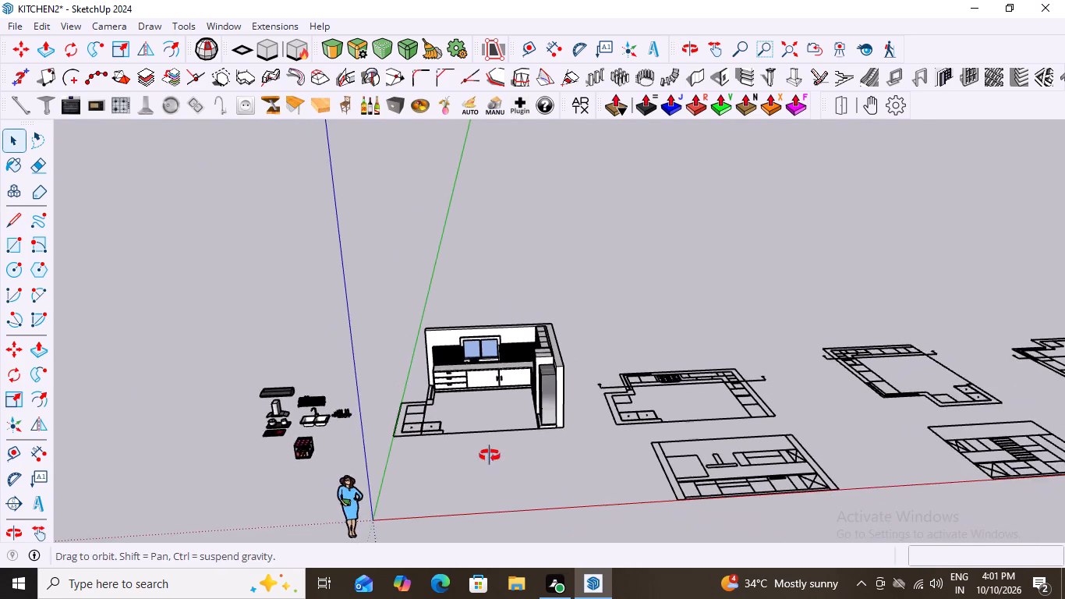
pyautogui.moveTo(490, 455); pyautogui.dragTo(513, 505, button='middle')
pyautogui.scroll(10, 535, 423)
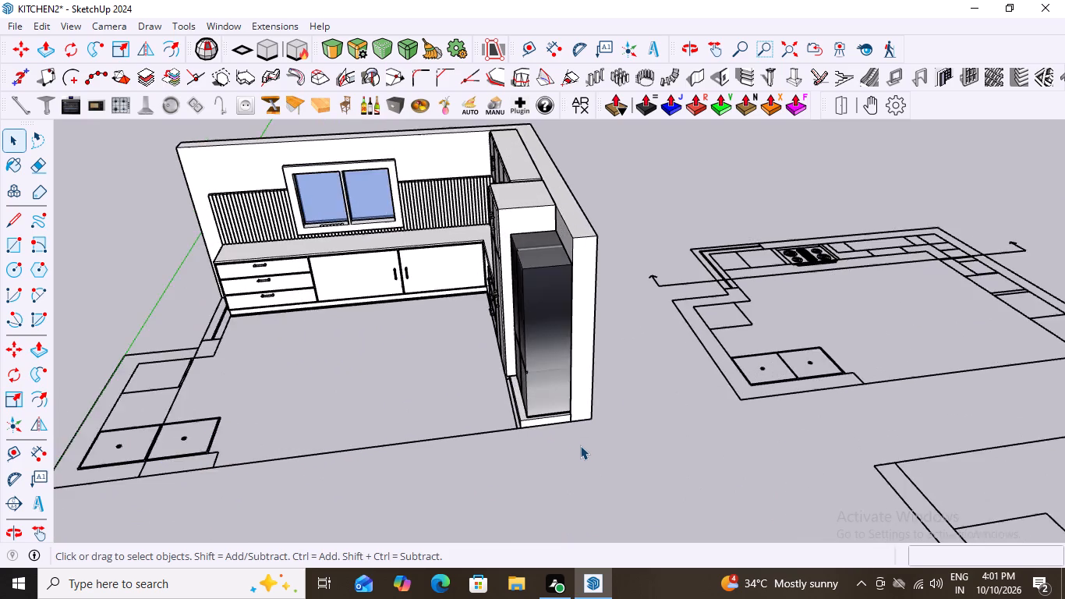
pyautogui.scroll(3, 580, 445)
pyautogui.moveTo(580, 438); pyautogui.dragTo(552, 192, button='middle')
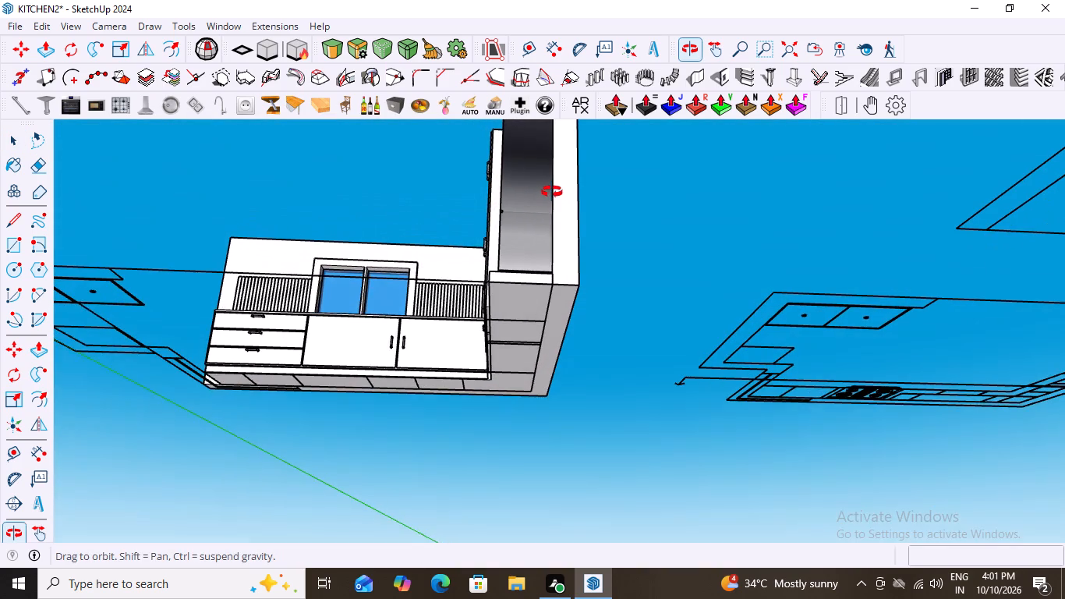
# Draw a 4506 mm by 3846 mm floor rectangle under the kitchen, from the fridge-side wall's outer base corner to the window wall's opposite outer corner.
pyautogui.moveTo(552, 192); pyautogui.dragTo(553, 190, button='middle')
pyautogui.scroll(5, 541, 267)
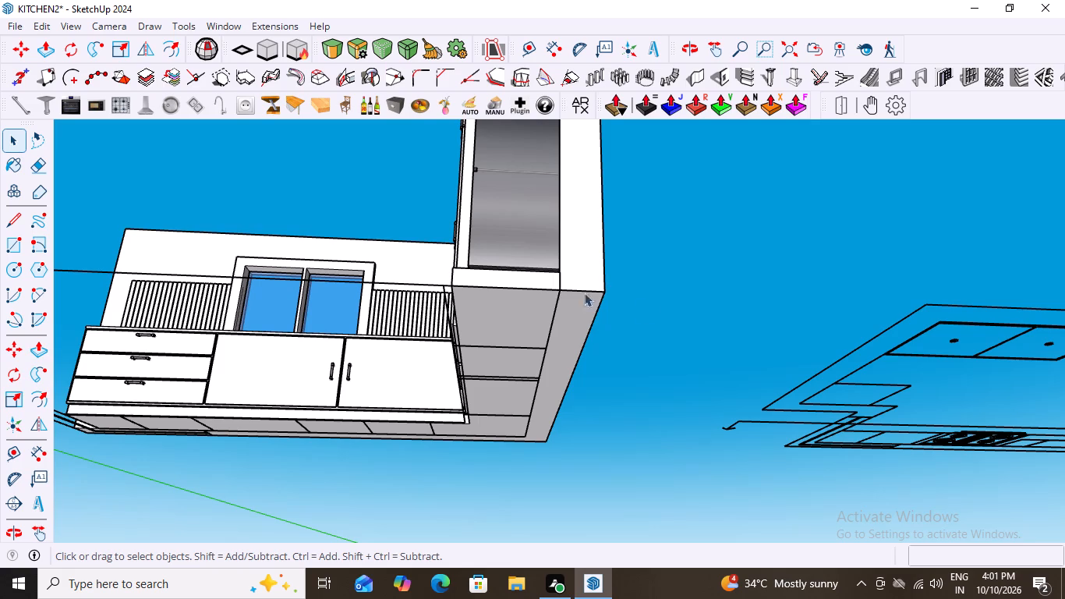
pyautogui.scroll(-7, 682, 281)
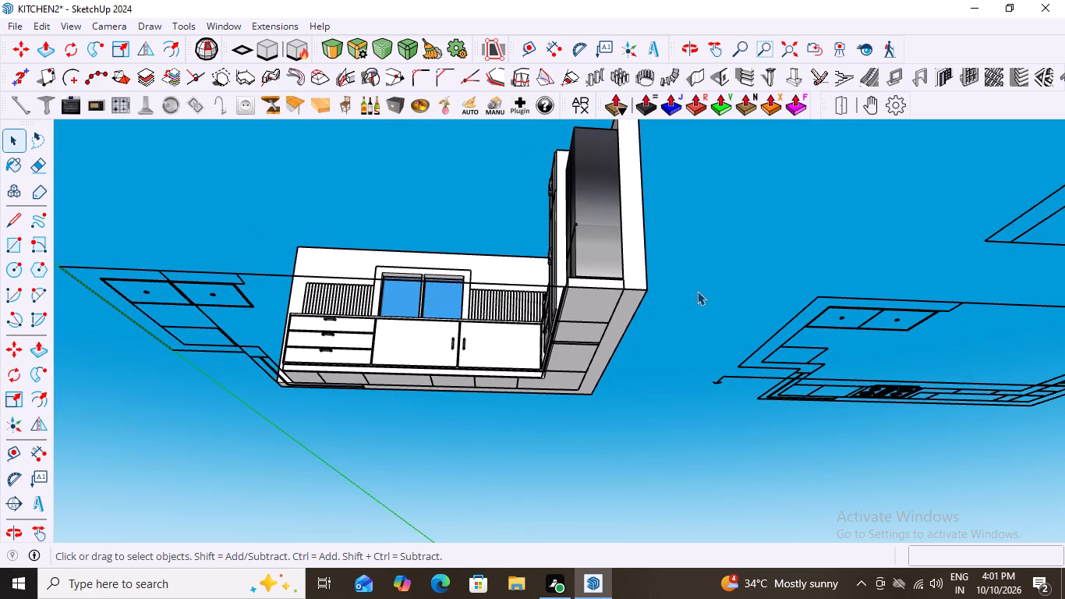
pyautogui.press('r')
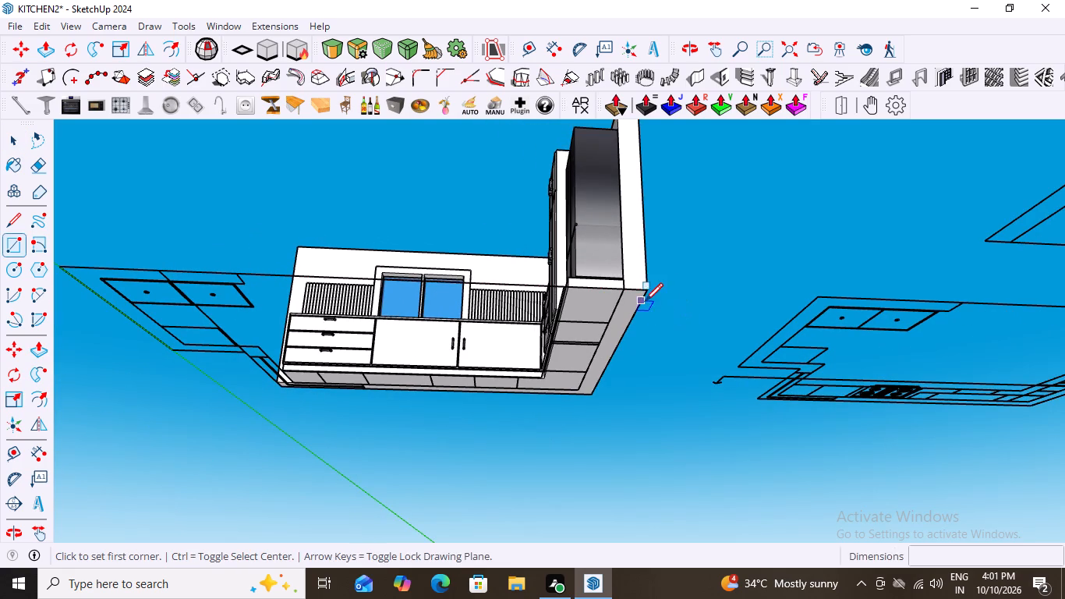
pyautogui.click(643, 292)
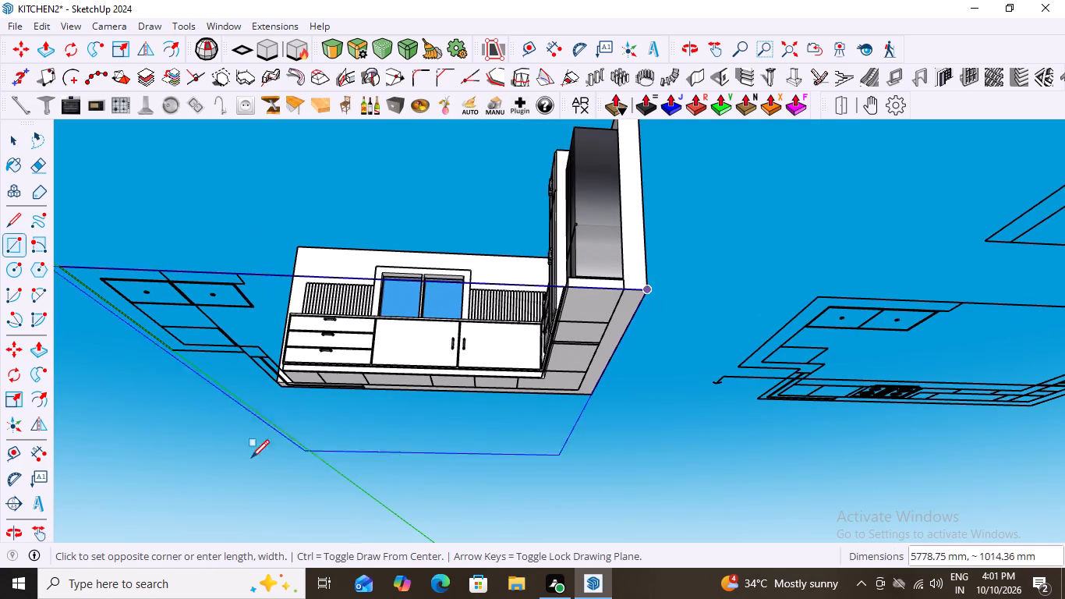
pyautogui.scroll(8, 273, 389)
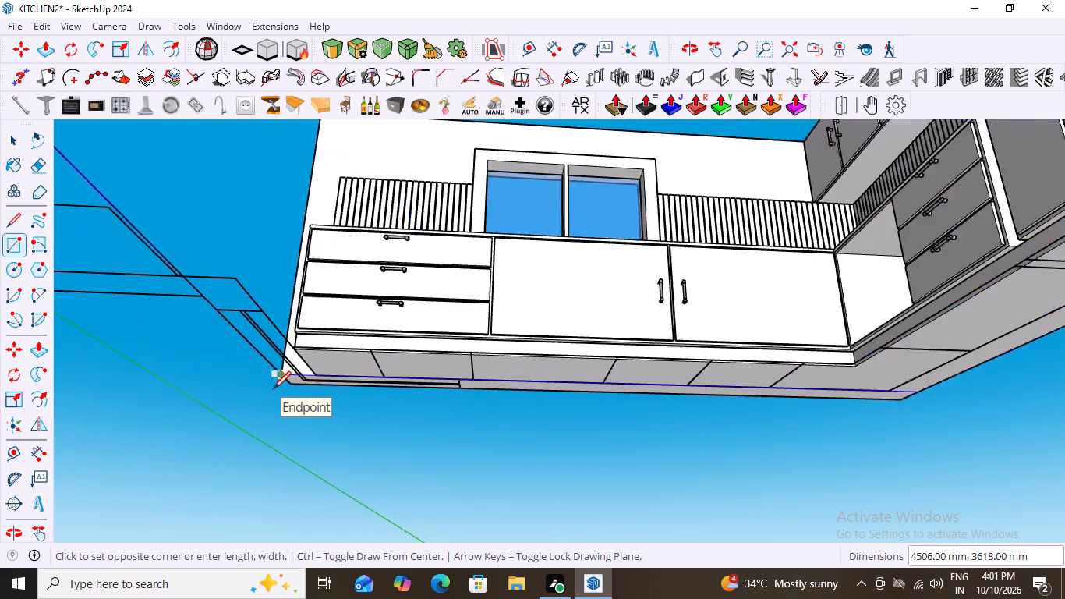
pyautogui.scroll(6, 273, 389)
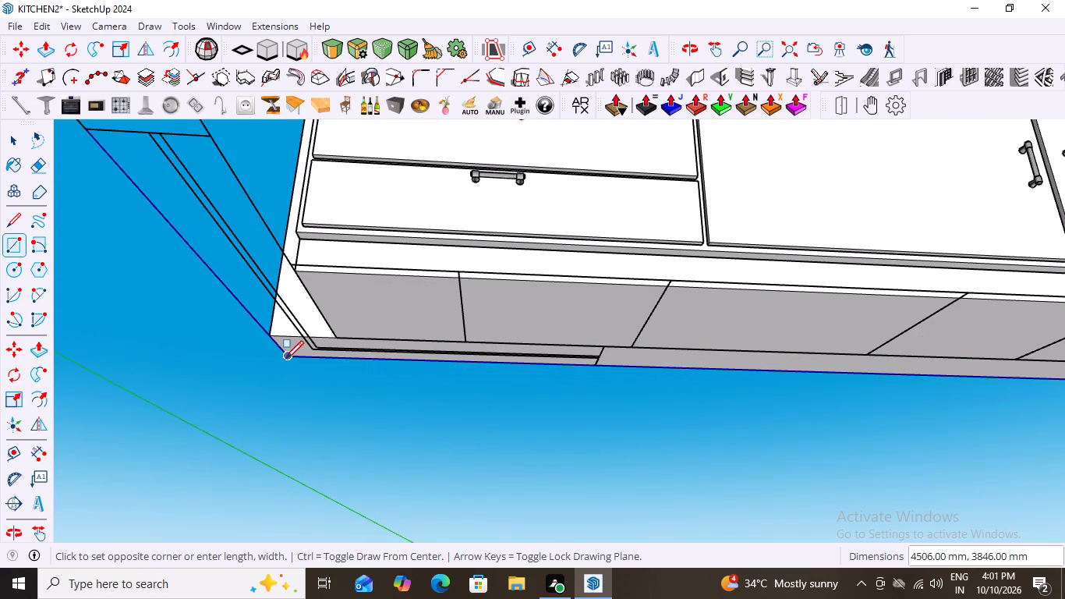
pyautogui.click(285, 359)
# Select the floor rectangle with its edges and make it a group.
pyautogui.scroll(-10, 201, 439)
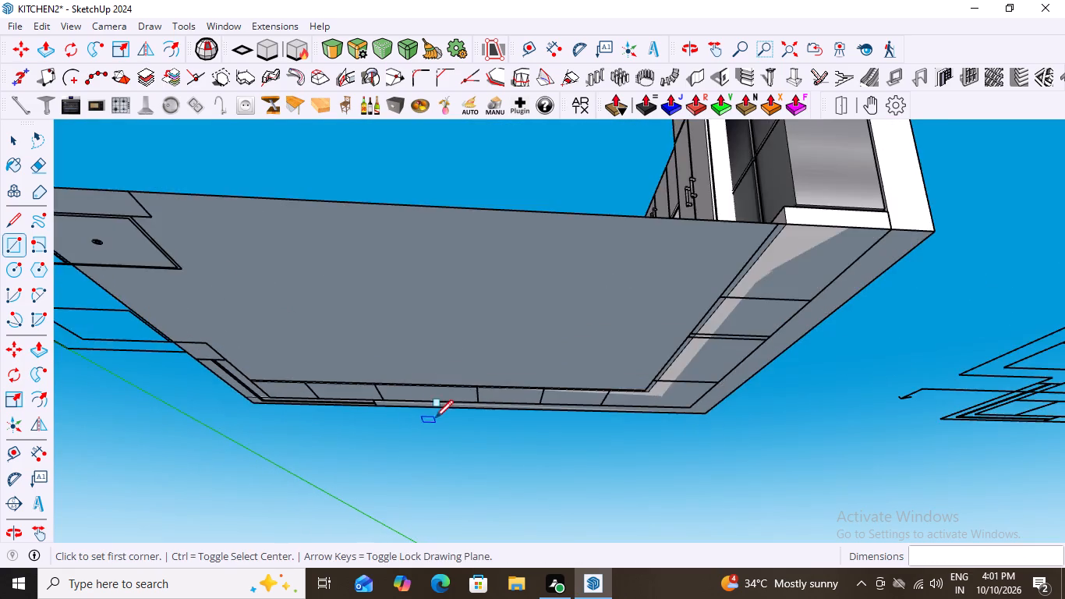
pyautogui.scroll(-8, 435, 418)
pyautogui.moveTo(657, 465); pyautogui.dragTo(716, 598, button='middle')
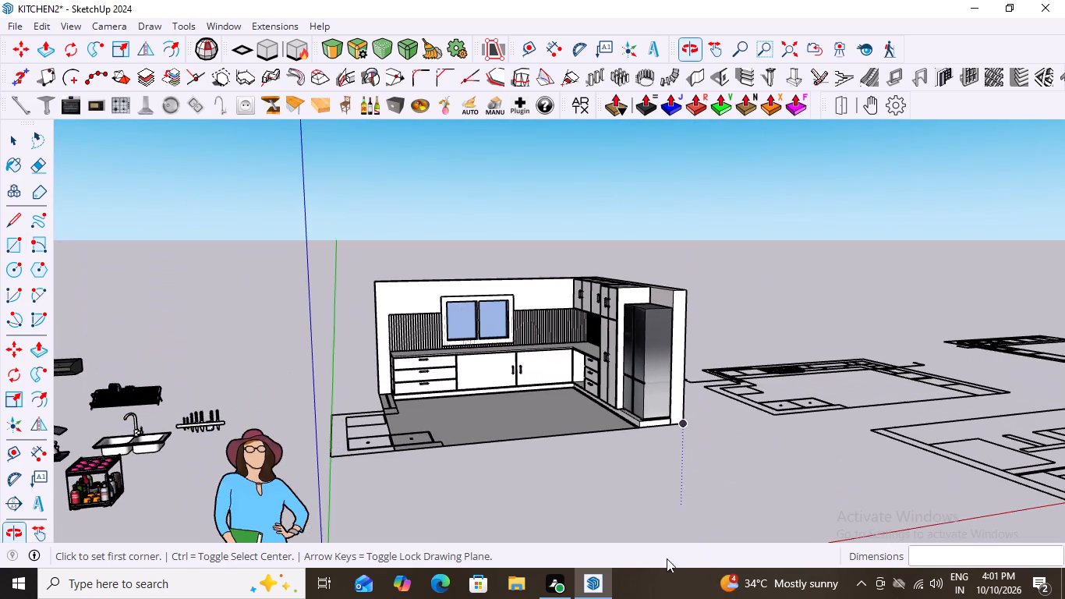
pyautogui.scroll(5, 628, 494)
pyautogui.moveTo(624, 495); pyautogui.dragTo(573, 552, button='middle')
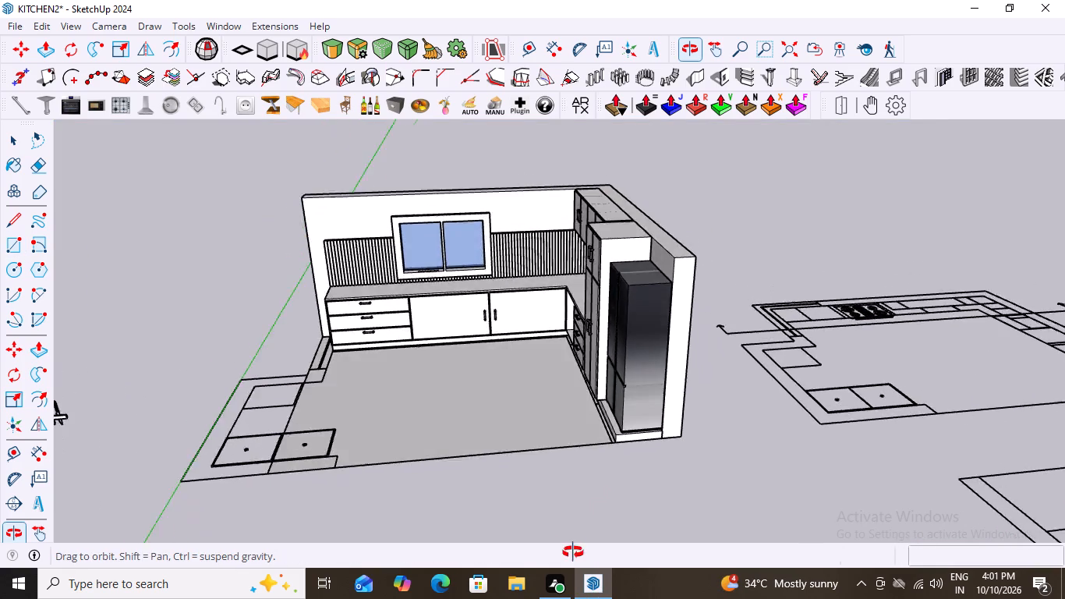
pyautogui.moveTo(573, 552); pyautogui.dragTo(587, 355, button='middle')
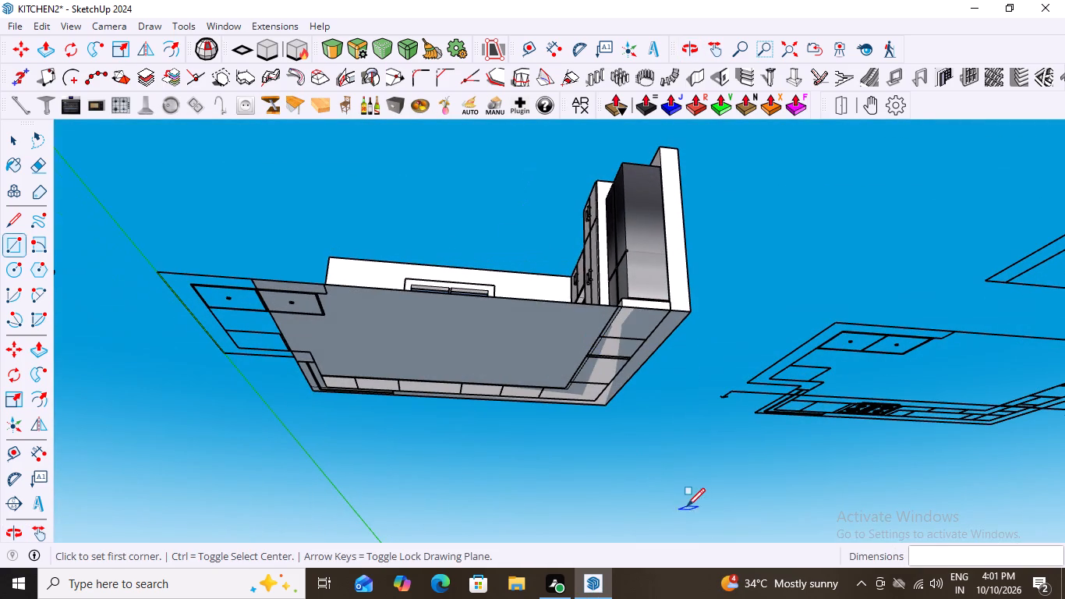
pyautogui.press('space')
pyautogui.doubleClick(505, 324)
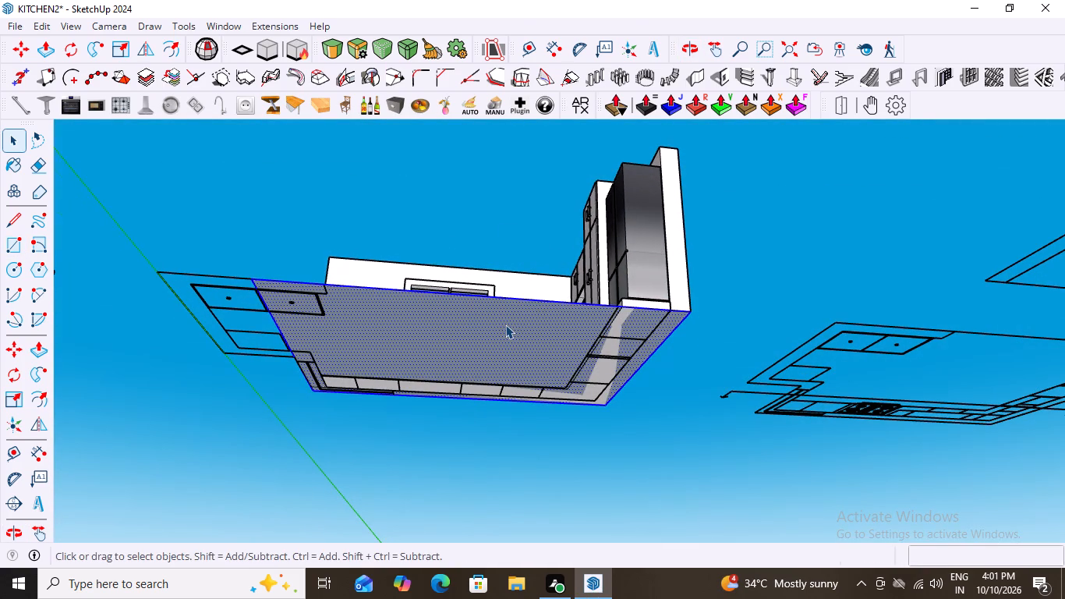
pyautogui.rightClick(505, 324)
pyautogui.click(537, 149)
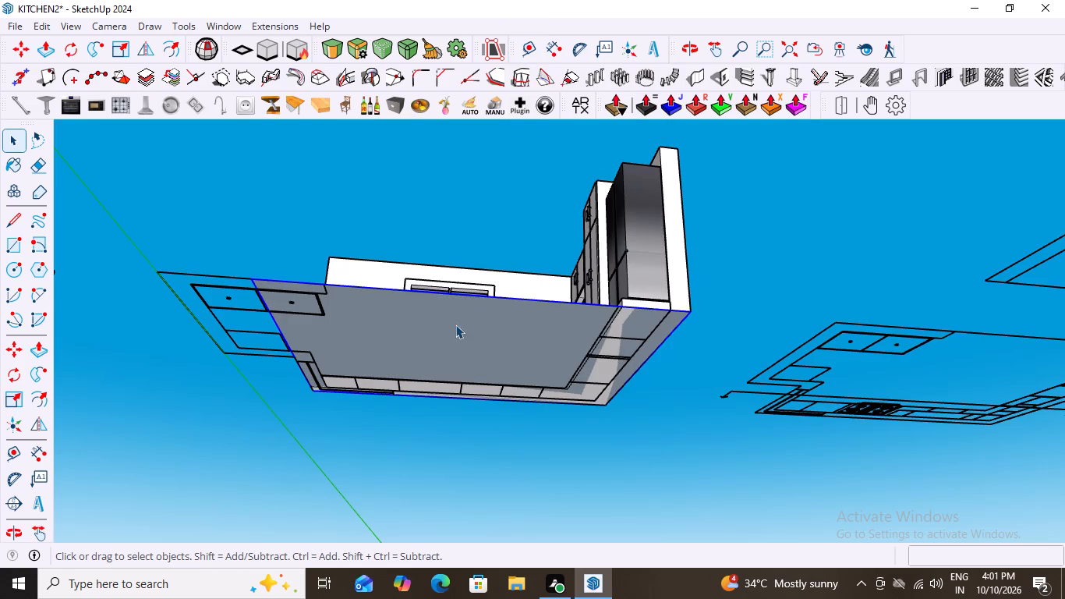
# Inside the floor group, push/pull the floor face downward by 6" to form a slab, and leave the group.
pyautogui.doubleClick(455, 328)
pyautogui.click(455, 328)
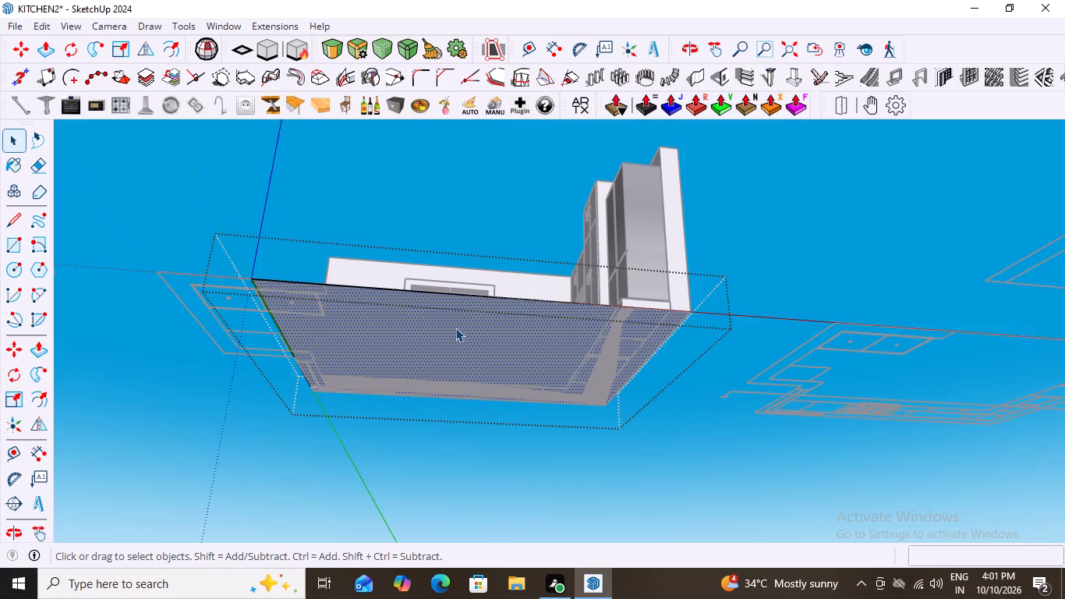
pyautogui.press('p')
pyautogui.click(455, 328)
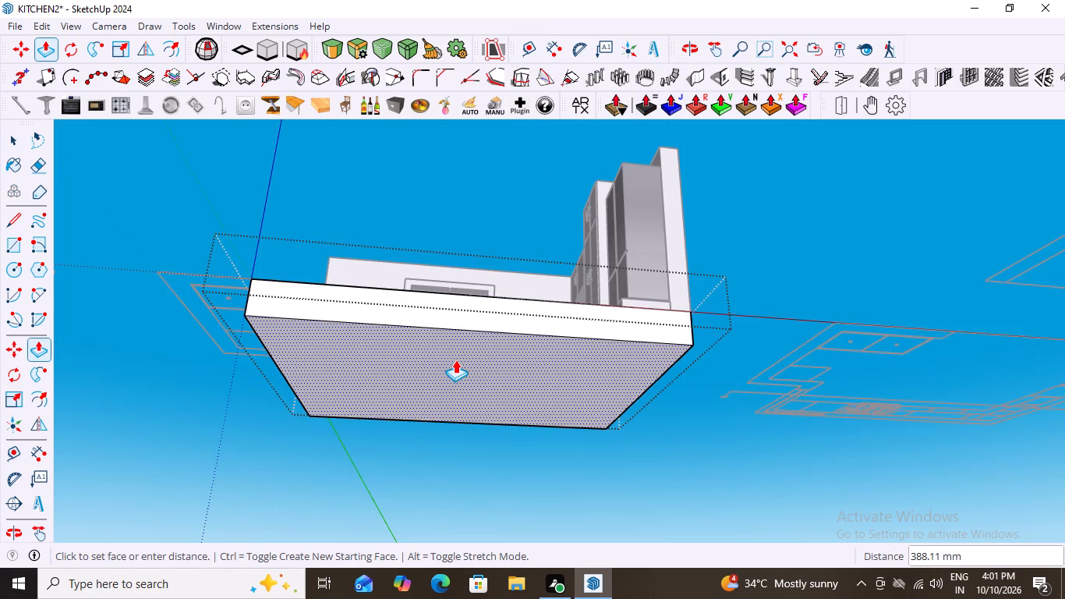
pyautogui.press('6')
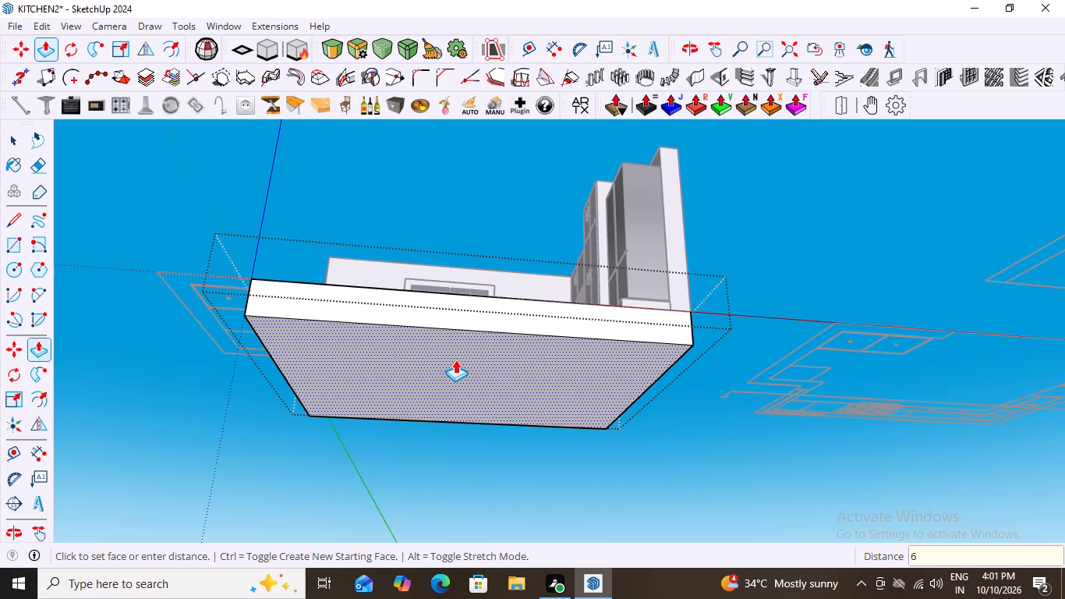
pyautogui.hotkey('shift', '"')
pyautogui.press('Return')
pyautogui.press('space')
pyautogui.click(897, 160)
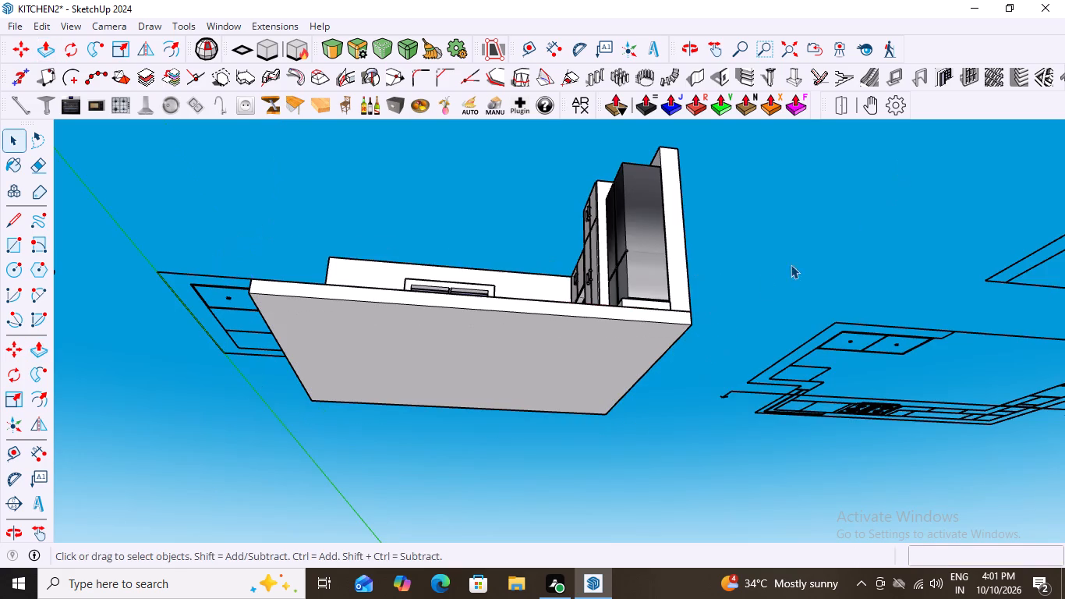
# Examine the floor slab's edges and corners against the walls, the fridge plinth and the floor plan outline, from above and below.
pyautogui.moveTo(621, 252); pyautogui.dragTo(616, 462, button='middle')
pyautogui.scroll(-6, 523, 399)
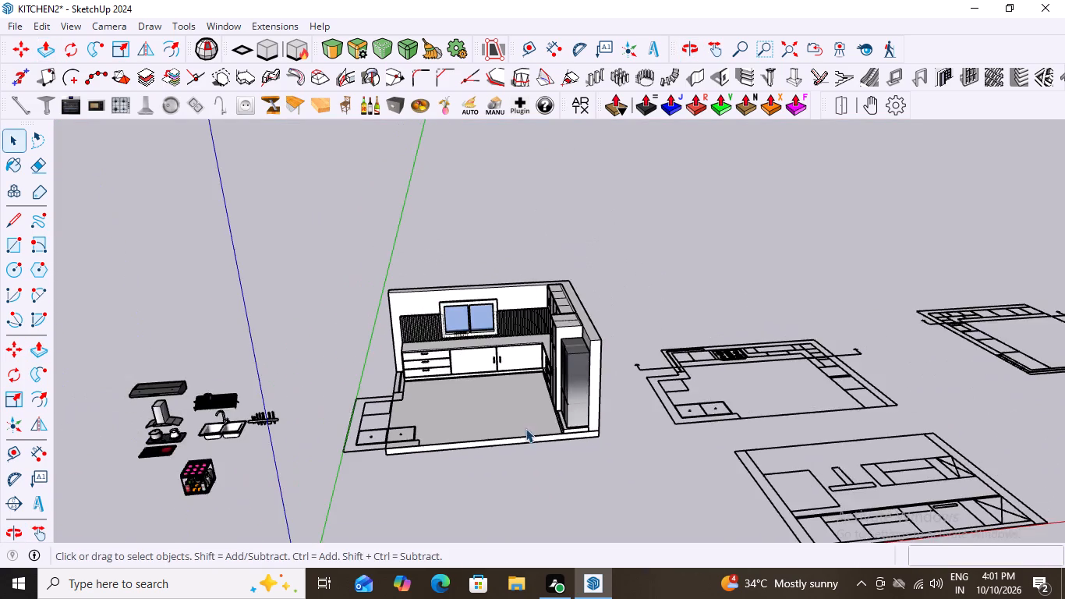
pyautogui.moveTo(525, 428); pyautogui.dragTo(706, 375, button='middle')
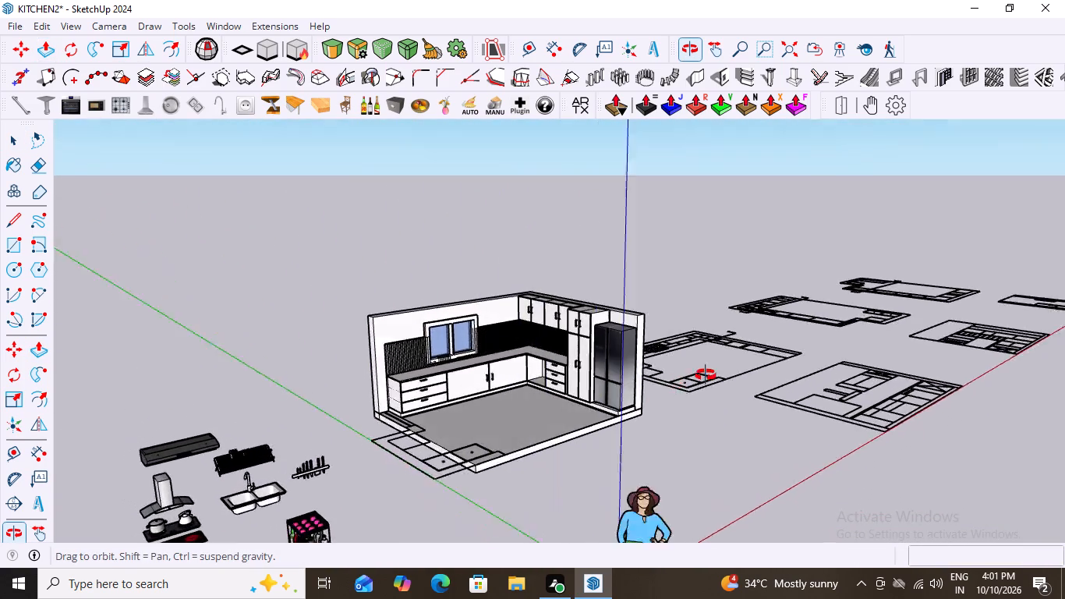
pyautogui.moveTo(706, 375); pyautogui.dragTo(538, 249, button='middle')
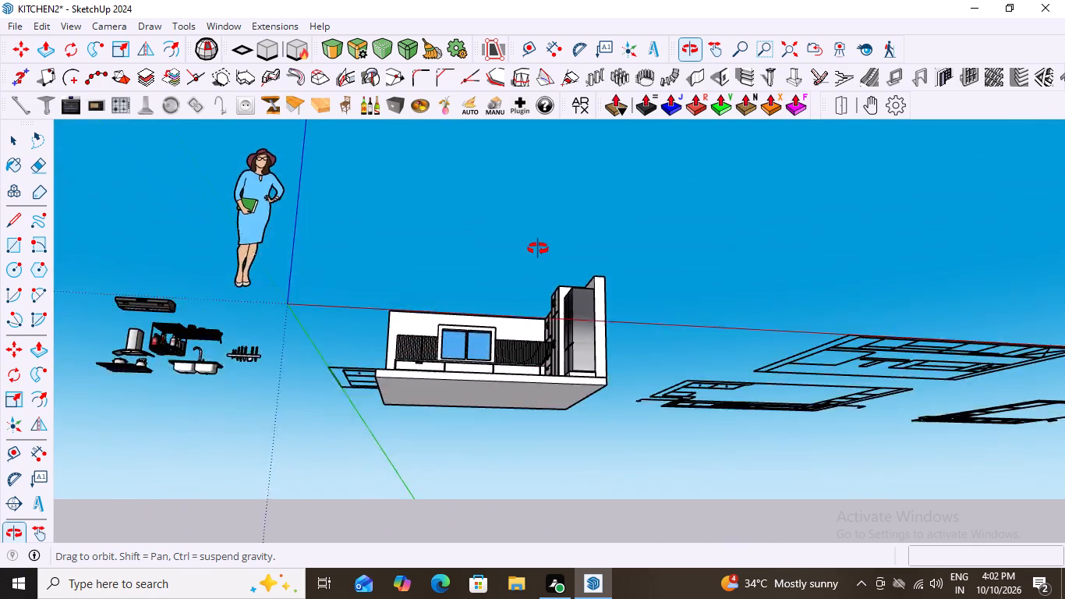
pyautogui.moveTo(538, 249); pyautogui.dragTo(490, 455, button='middle')
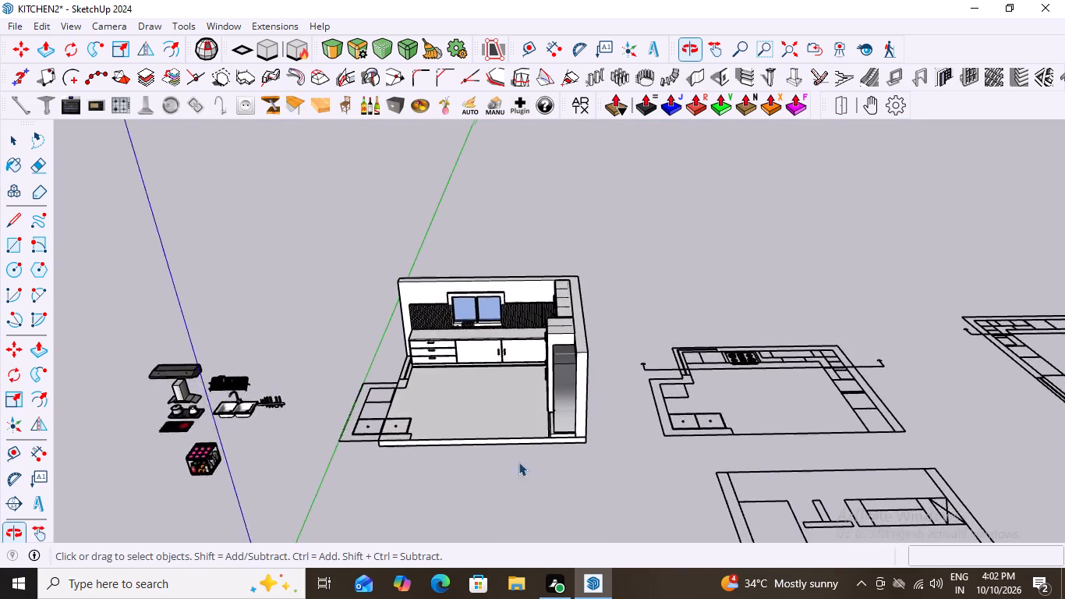
pyautogui.scroll(11, 539, 471)
pyautogui.moveTo(555, 421); pyautogui.dragTo(770, 424, button='middle')
pyautogui.scroll(1, 630, 452)
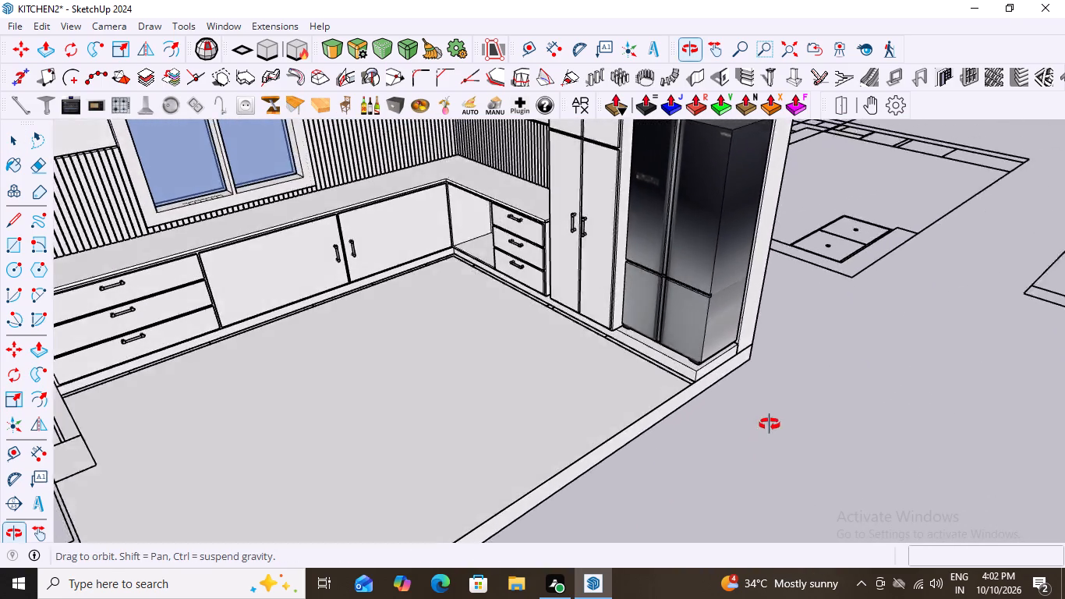
pyautogui.moveTo(770, 424); pyautogui.dragTo(716, 250, button='middle')
pyautogui.moveTo(718, 242); pyautogui.dragTo(703, 367, button='middle')
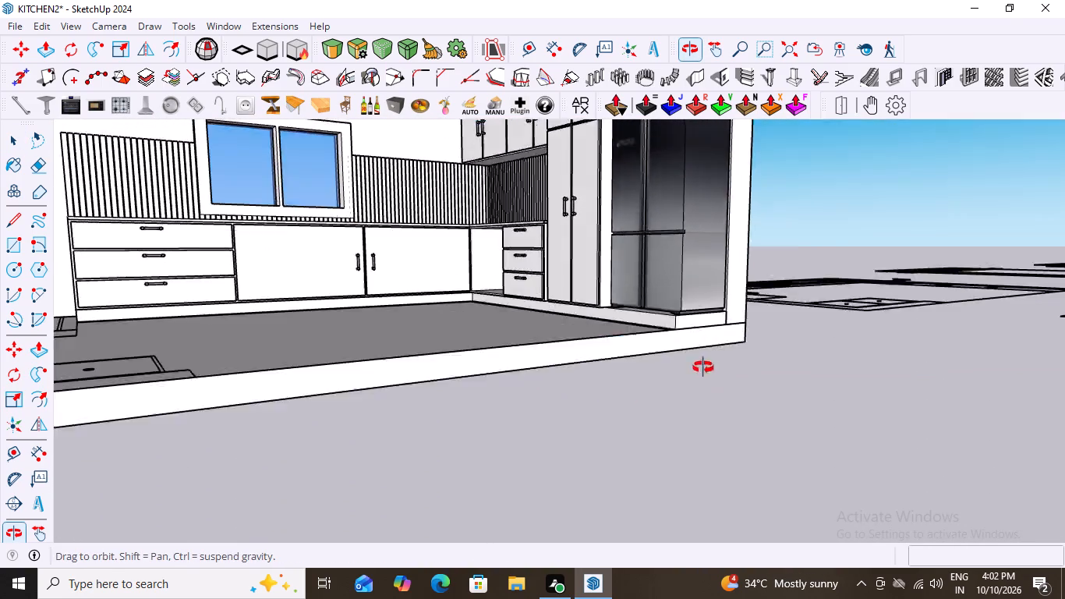
pyautogui.moveTo(703, 367); pyautogui.dragTo(672, 427, button='middle')
pyautogui.scroll(-3, 672, 427)
pyautogui.scroll(4, 603, 425)
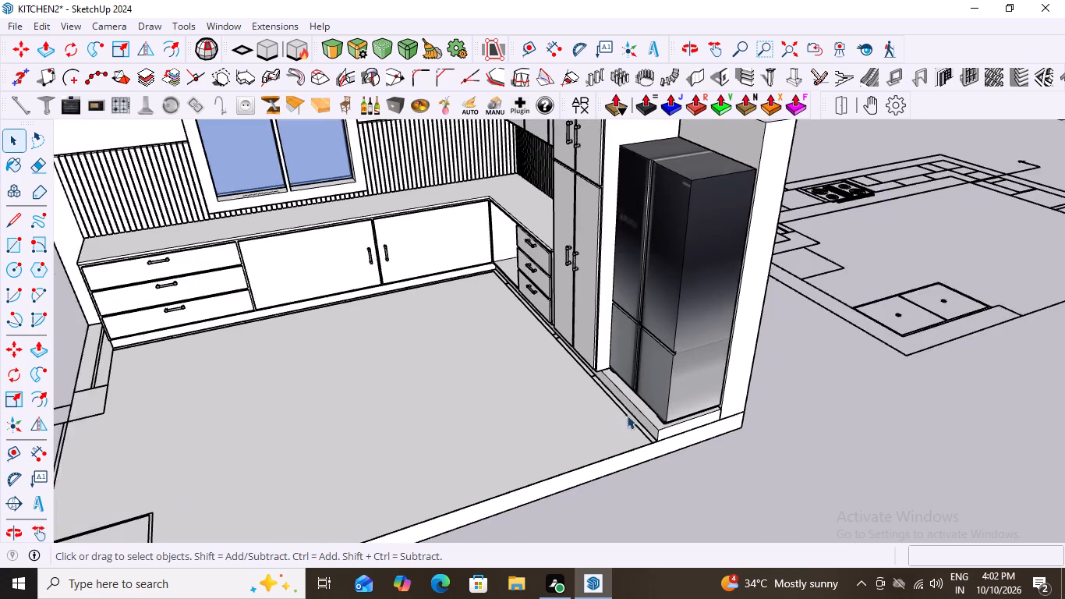
pyautogui.scroll(10, 627, 415)
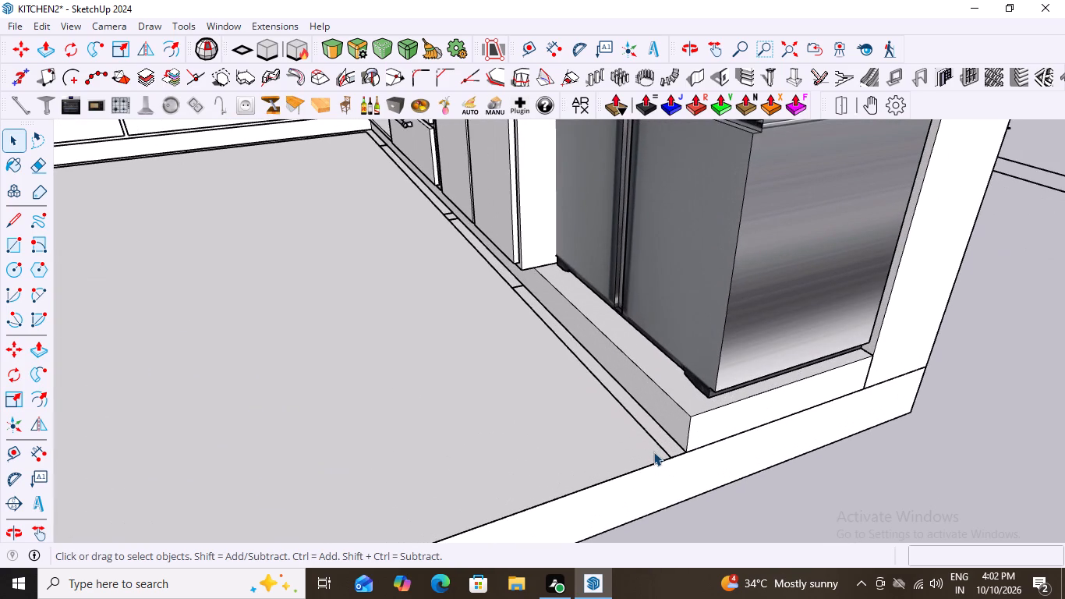
pyautogui.scroll(-11, 653, 452)
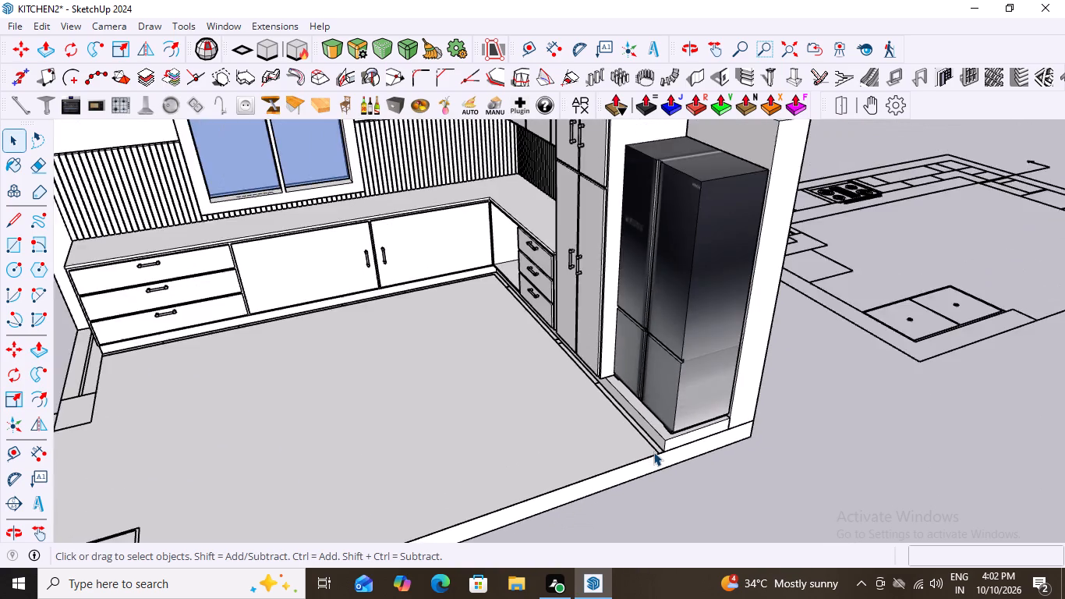
pyautogui.scroll(-8, 653, 452)
pyautogui.moveTo(685, 487); pyautogui.dragTo(612, 483, button='middle')
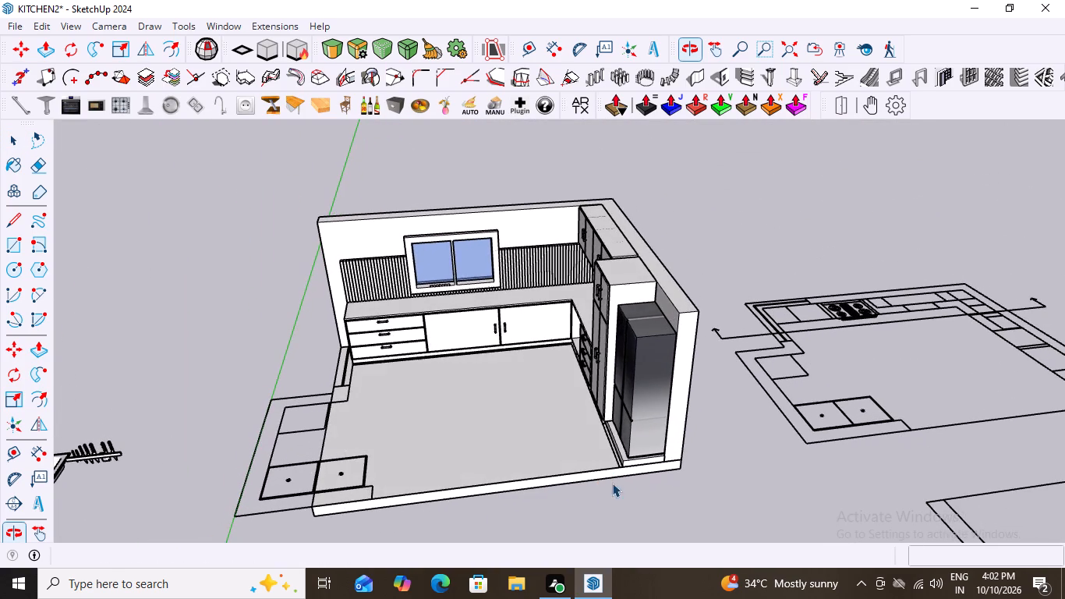
pyautogui.scroll(12, 300, 544)
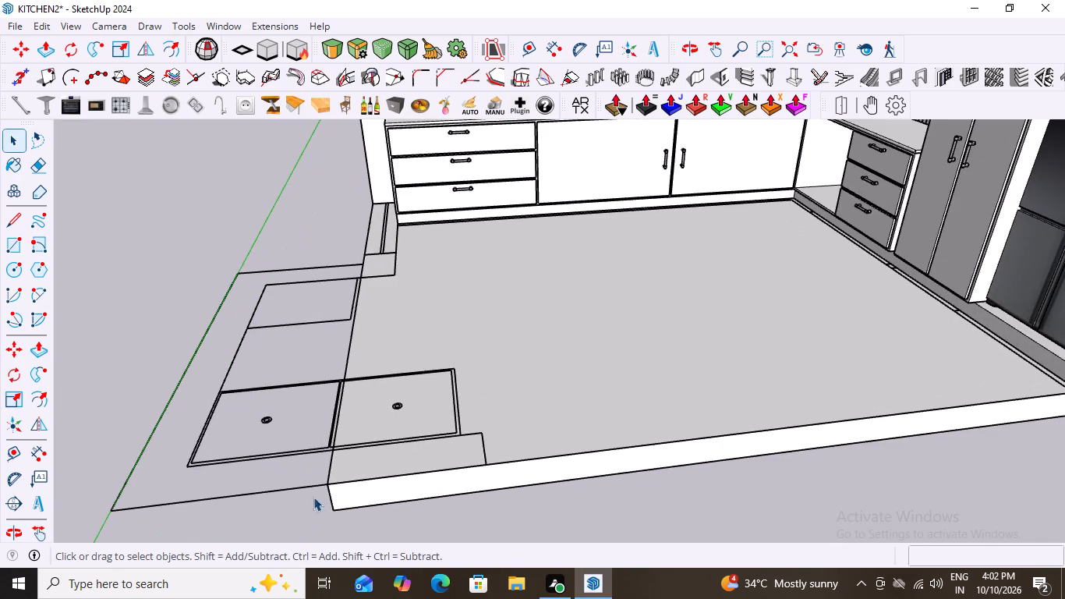
pyautogui.scroll(8, 327, 454)
pyautogui.scroll(-3, 327, 454)
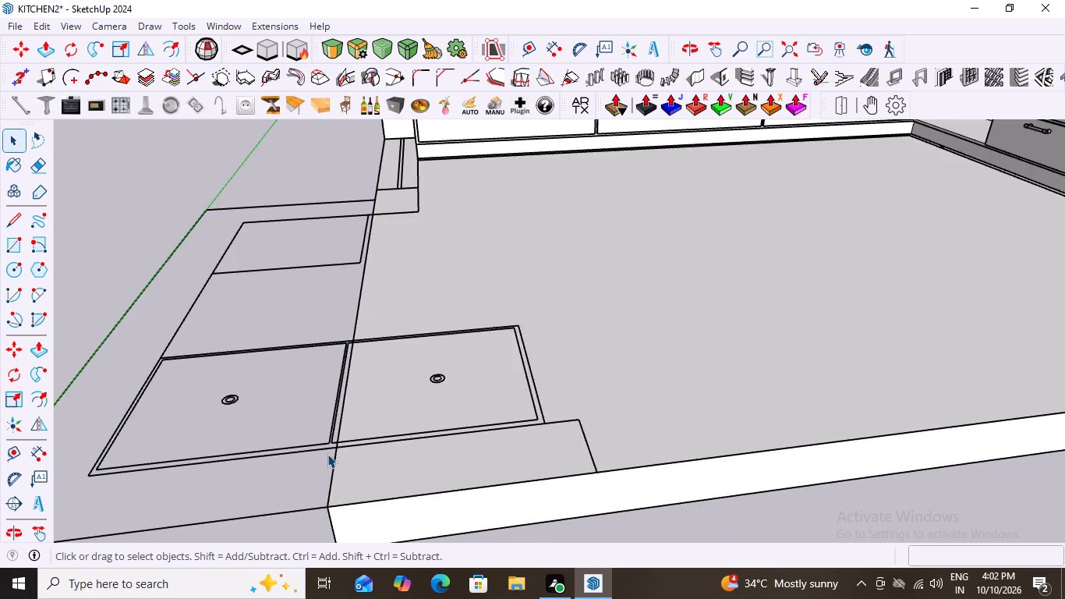
pyautogui.scroll(-13, 327, 454)
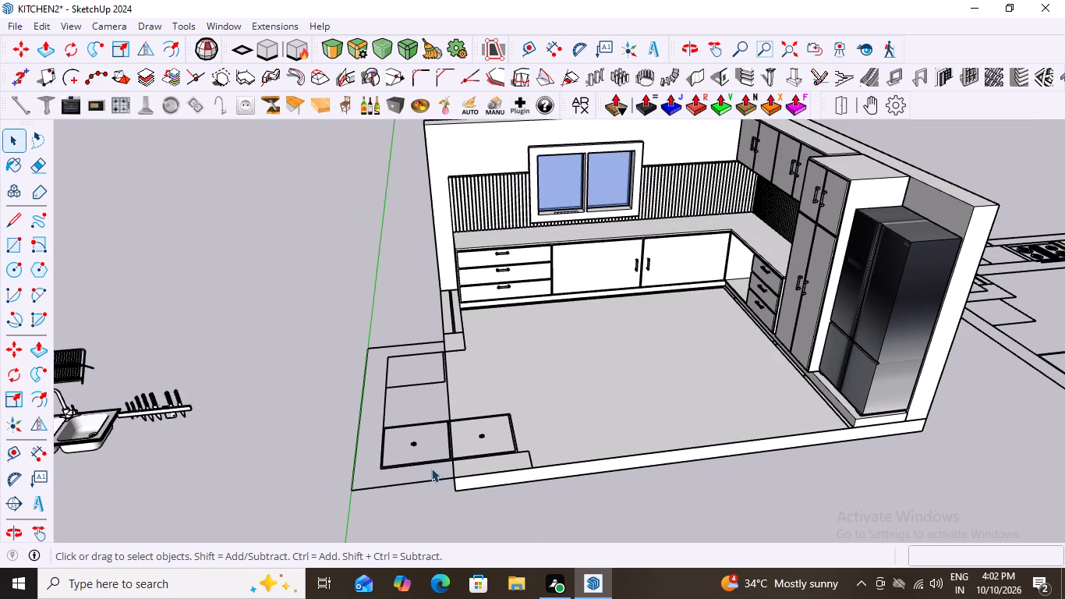
pyautogui.scroll(-6, 410, 474)
# Erase the 2D floor plan drawings lying under and beside the kitchen model.
pyautogui.moveTo(536, 505); pyautogui.dragTo(461, 492, button='middle')
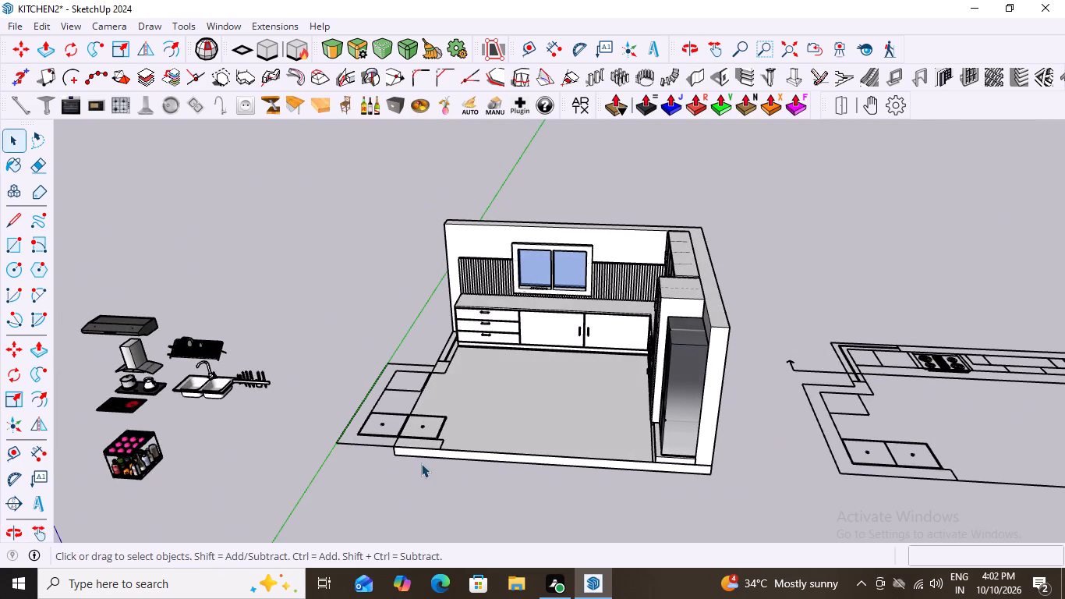
pyautogui.moveTo(416, 464); pyautogui.dragTo(522, 477, button='middle')
pyautogui.scroll(3, 367, 406)
pyautogui.press('e')
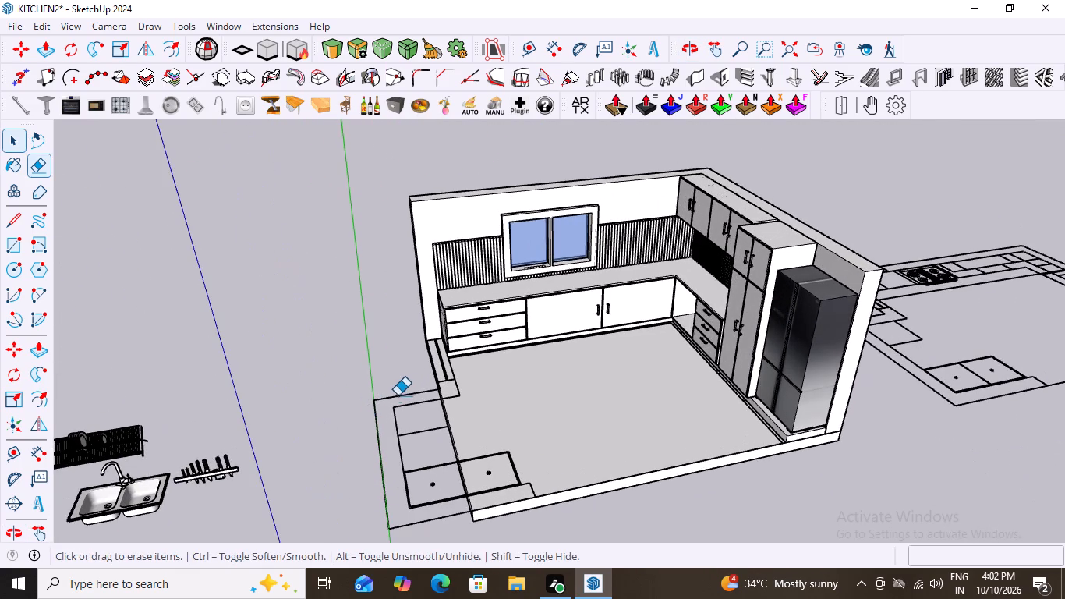
pyautogui.click(402, 393)
# Examine the kitchen on its floor slab and the surrounding area, from afar and from several angles.
pyautogui.scroll(-2, 377, 419)
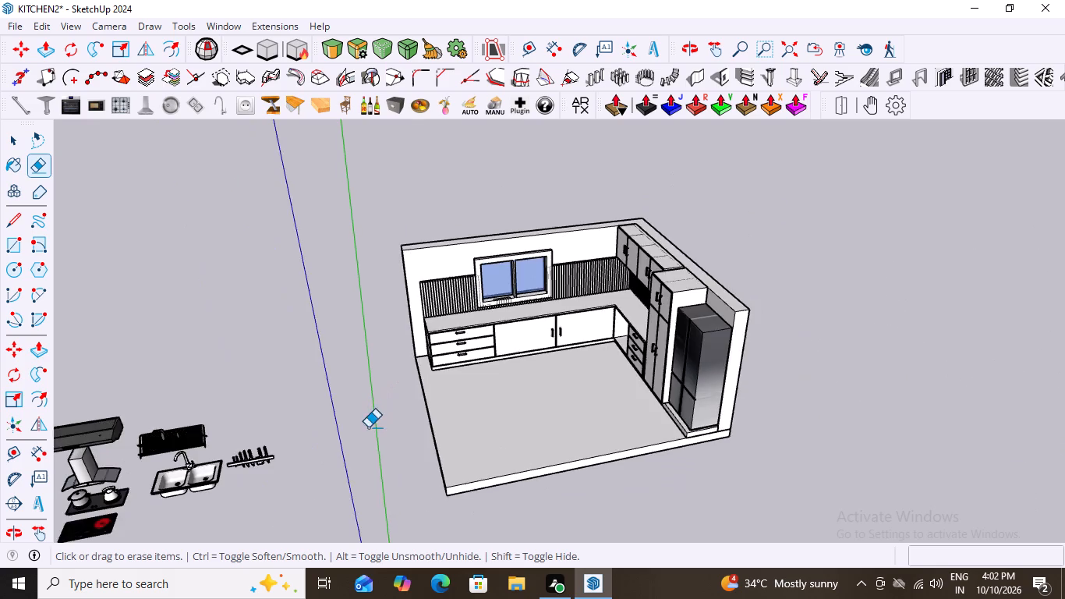
pyautogui.scroll(-17, 368, 427)
pyautogui.moveTo(502, 499); pyautogui.dragTo(480, 448, button='middle')
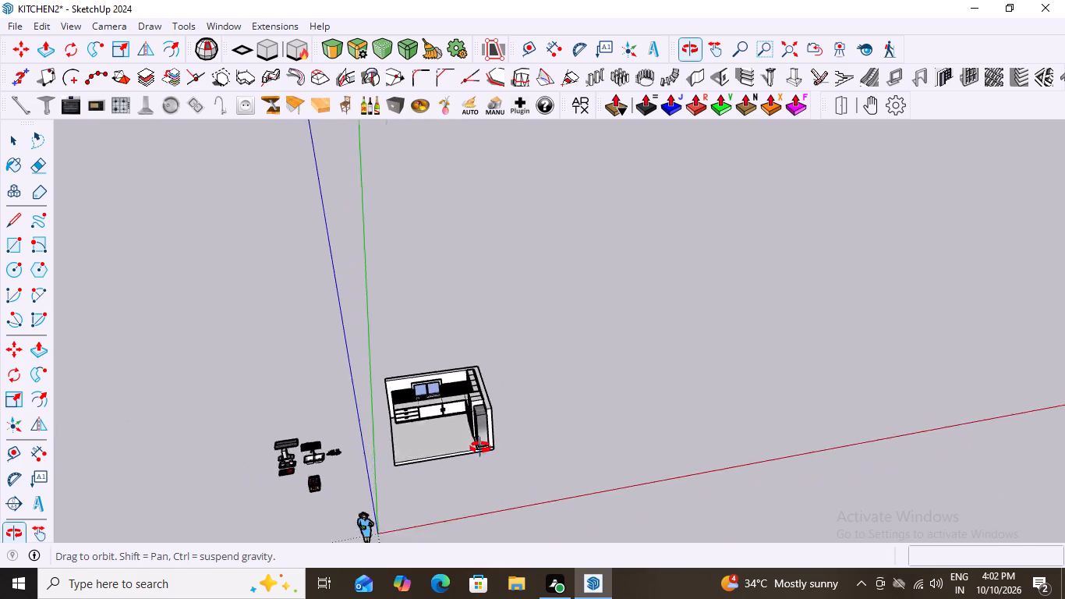
pyautogui.moveTo(480, 448); pyautogui.dragTo(476, 482, button='middle')
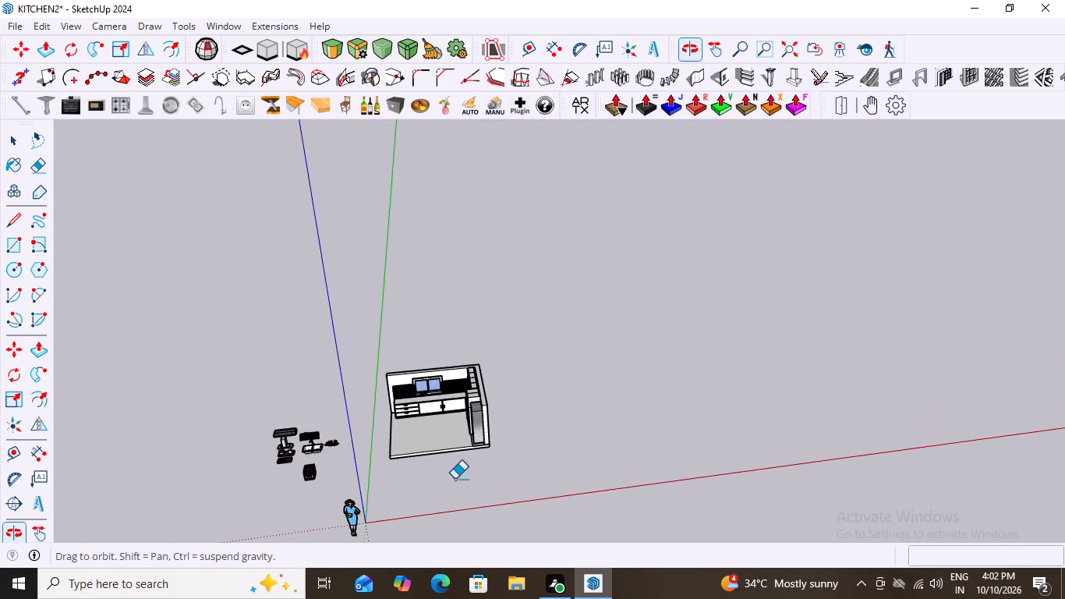
pyautogui.scroll(6, 488, 516)
pyautogui.moveTo(386, 470); pyautogui.dragTo(496, 448, button='middle')
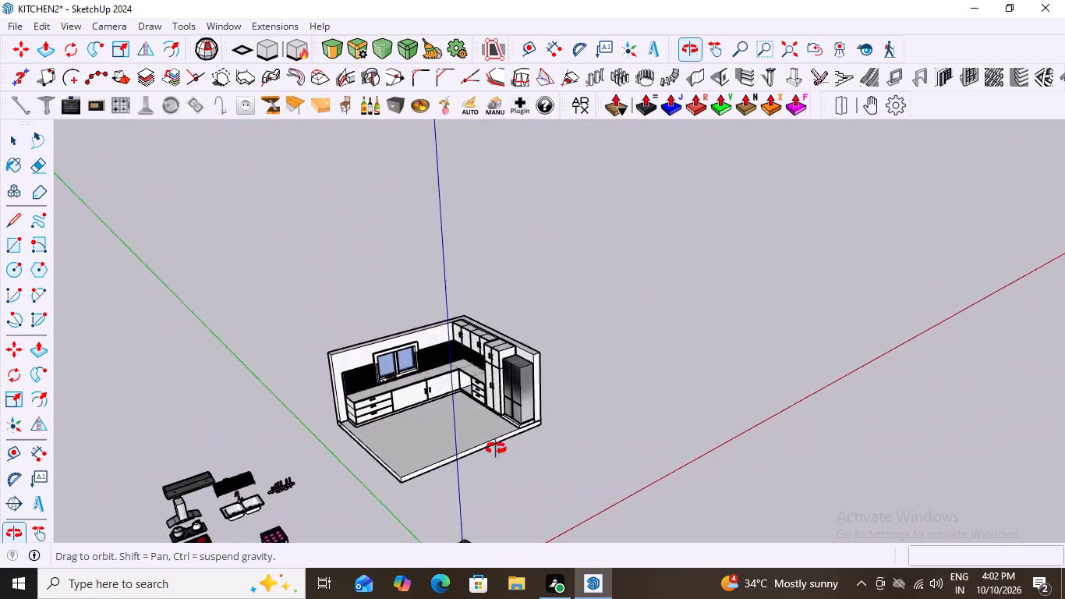
# Examine the kitchen on its floor slab from several angles, including the slab's underside, the worktop, window and cabinets.
pyautogui.moveTo(496, 448); pyautogui.dragTo(445, 436, button='middle')
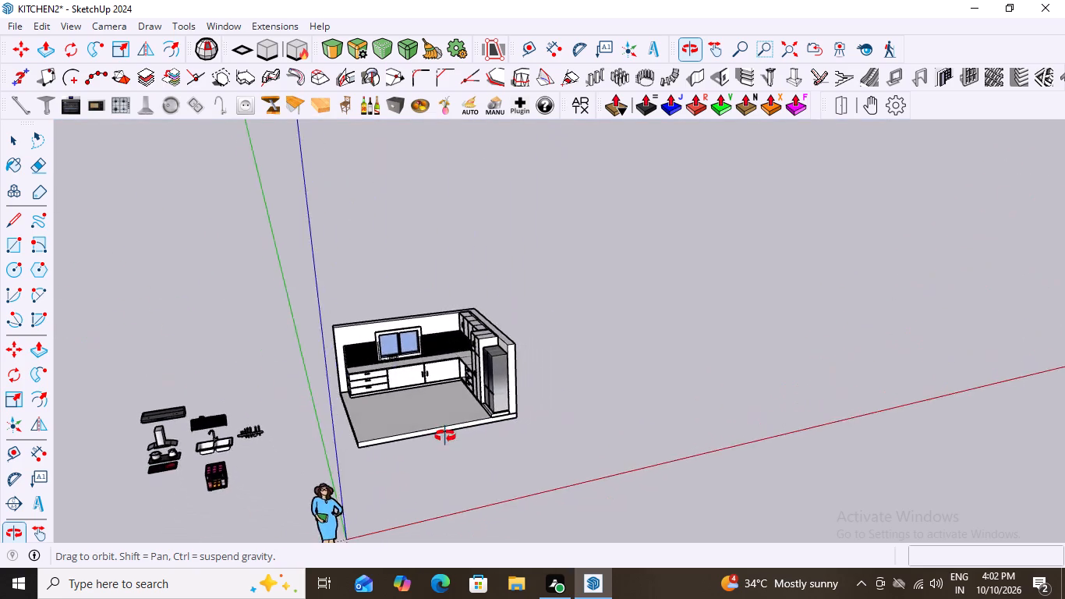
pyautogui.moveTo(445, 436); pyautogui.dragTo(372, 431, button='middle')
pyautogui.scroll(10, 384, 438)
pyautogui.moveTo(421, 440); pyautogui.dragTo(455, 455, button='middle')
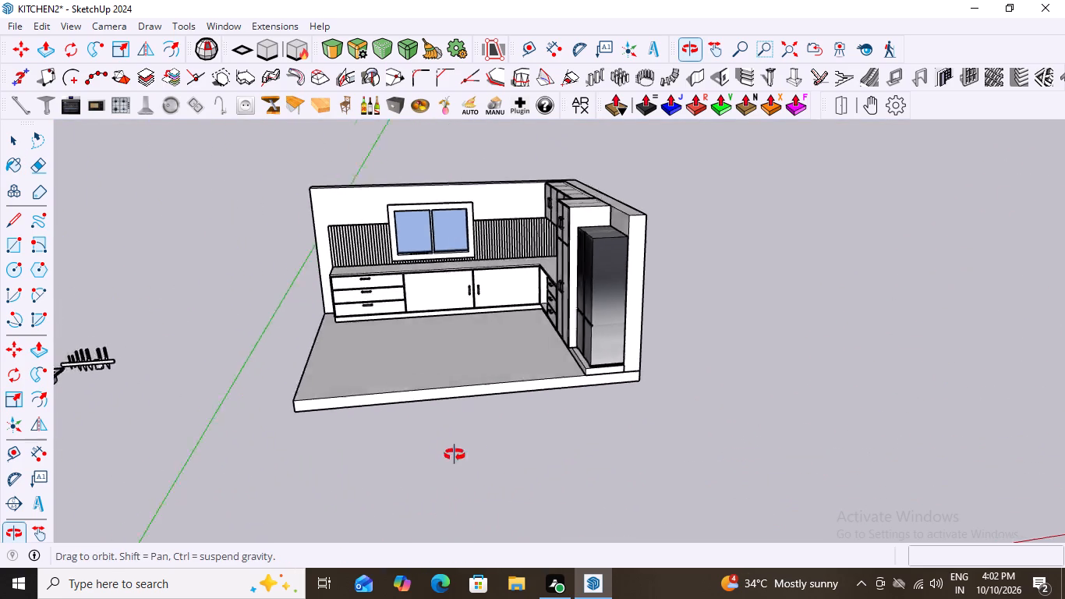
pyautogui.moveTo(455, 455); pyautogui.dragTo(525, 465, button='middle')
pyautogui.scroll(1, 525, 465)
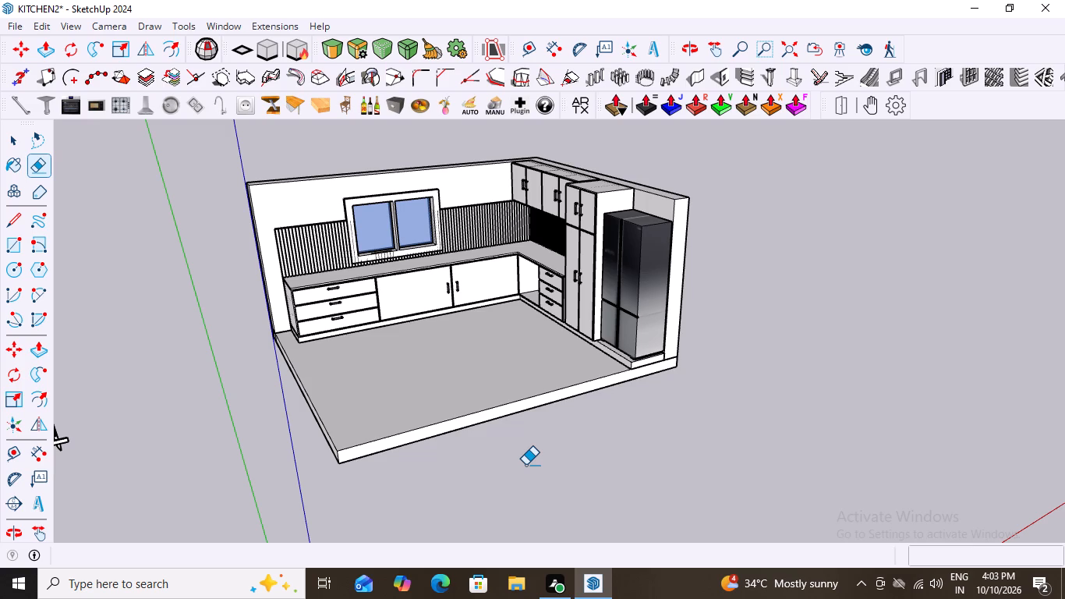
pyautogui.scroll(-4, 525, 465)
pyautogui.moveTo(727, 496); pyautogui.dragTo(610, 498, button='middle')
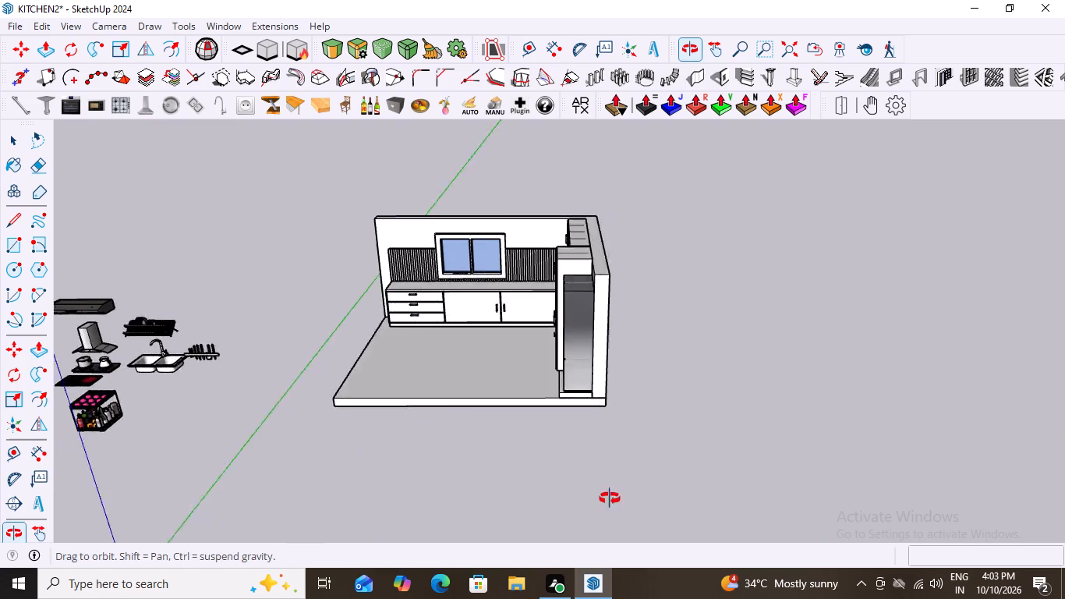
pyautogui.moveTo(610, 498); pyautogui.dragTo(666, 496, button='middle')
pyautogui.press('space')
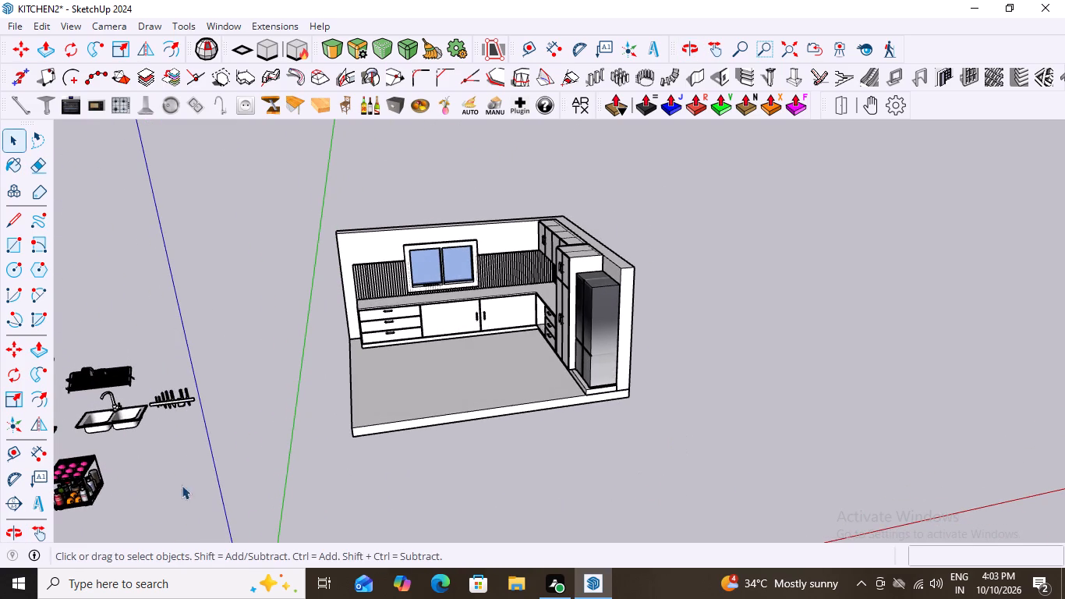
pyautogui.scroll(3, 350, 459)
pyautogui.moveTo(348, 430); pyautogui.dragTo(496, 215, button='middle')
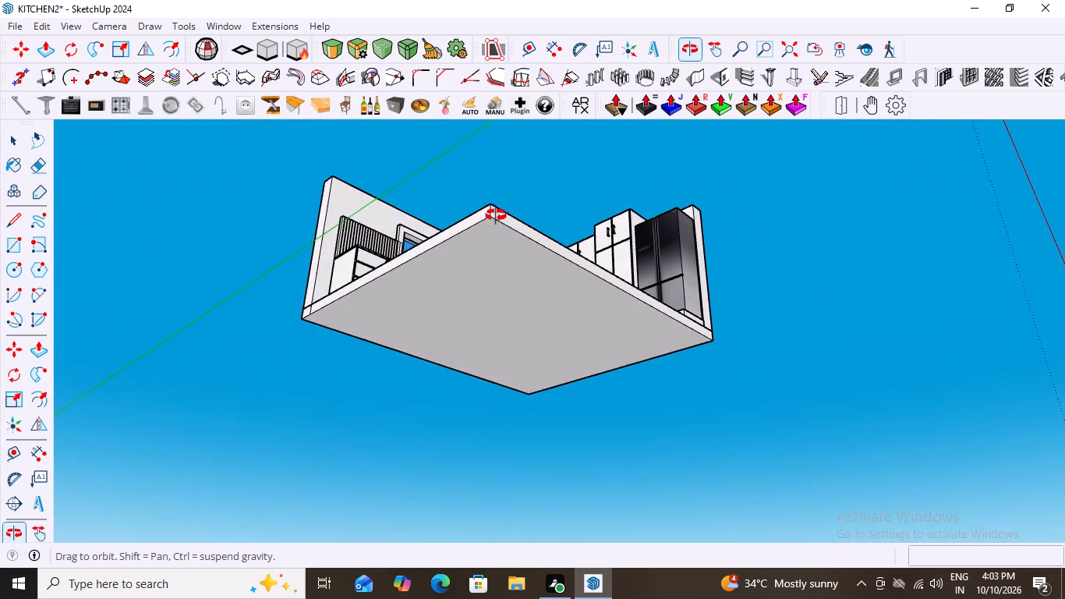
pyautogui.moveTo(496, 215); pyautogui.dragTo(281, 414, button='middle')
pyautogui.scroll(-6, 297, 427)
pyautogui.moveTo(538, 501); pyautogui.dragTo(483, 484, button='middle')
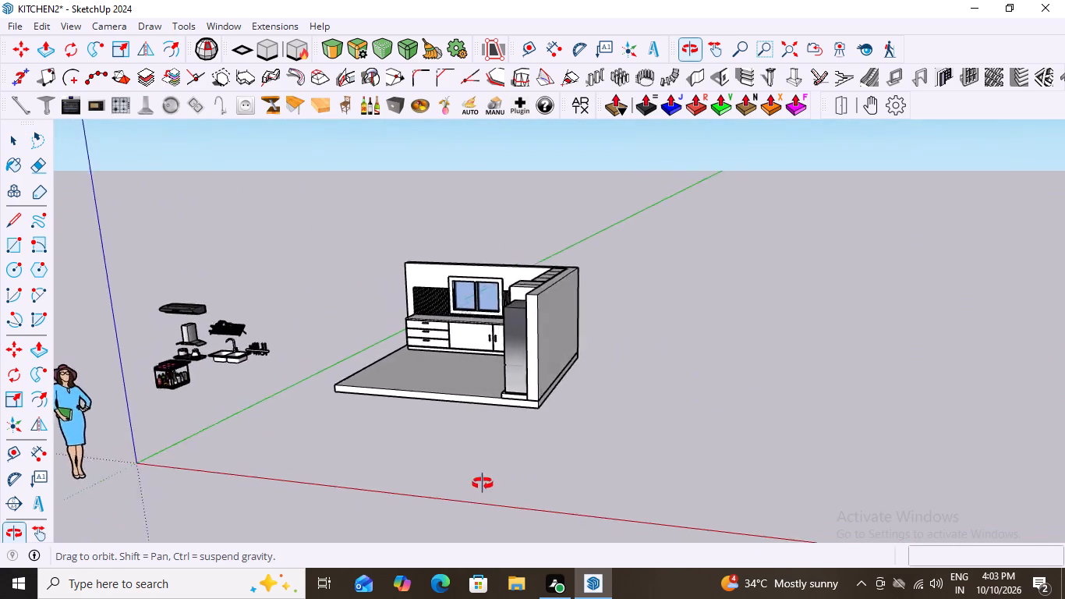
pyautogui.moveTo(483, 484); pyautogui.dragTo(512, 498, button='middle')
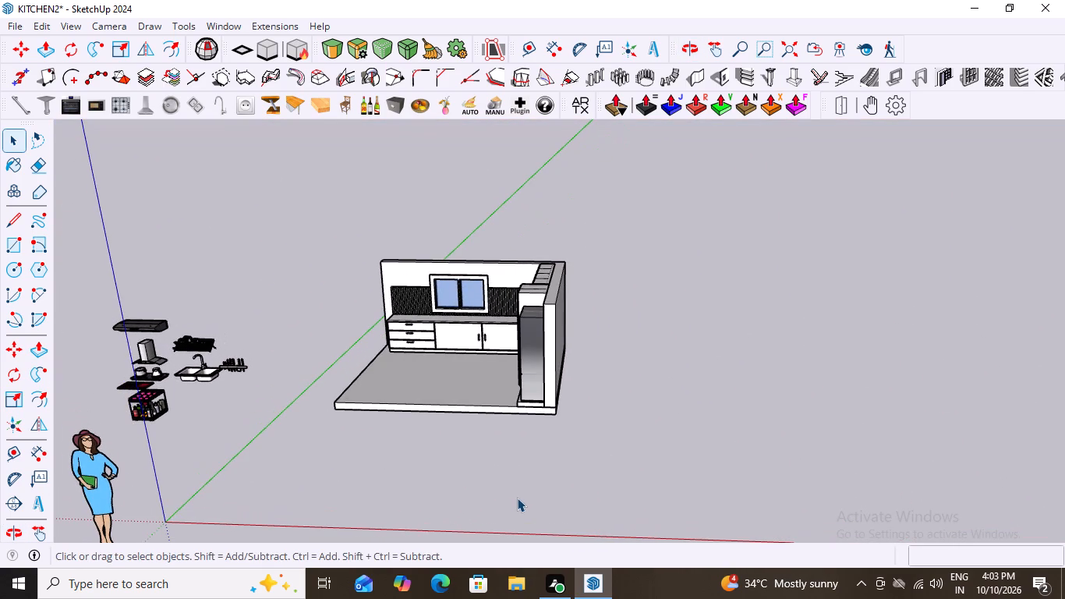
pyautogui.scroll(-2, 516, 301)
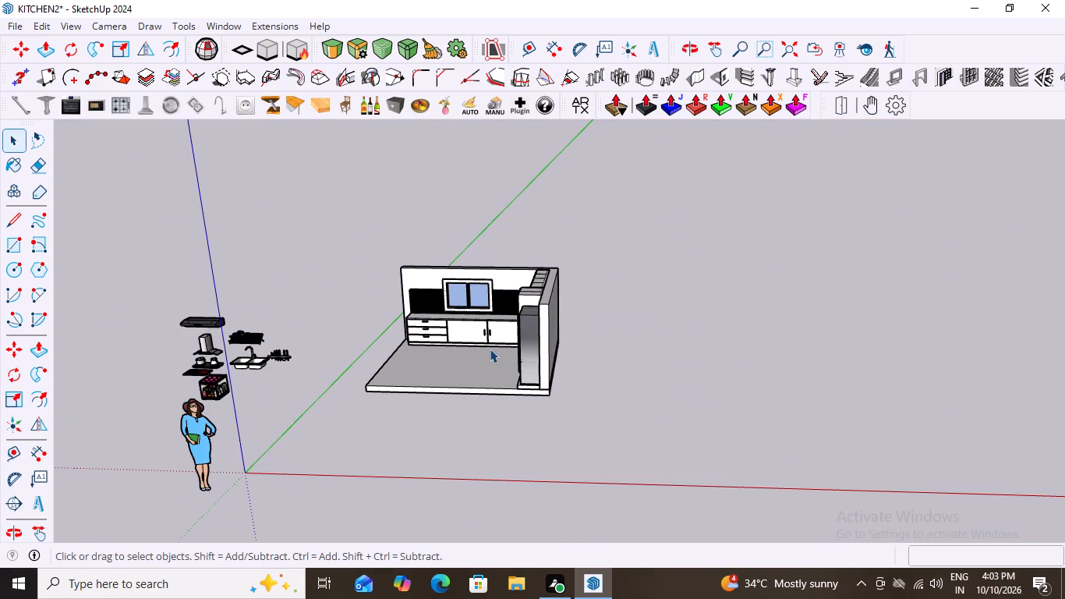
pyautogui.moveTo(480, 333); pyautogui.dragTo(531, 402, button='middle')
pyautogui.scroll(6, 443, 297)
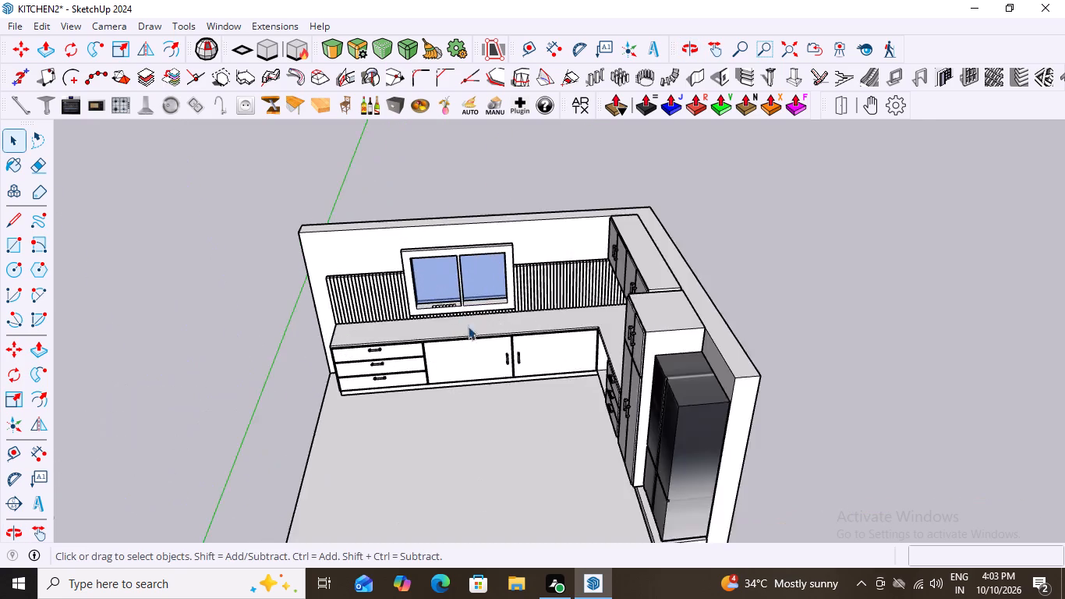
pyautogui.scroll(6, 468, 326)
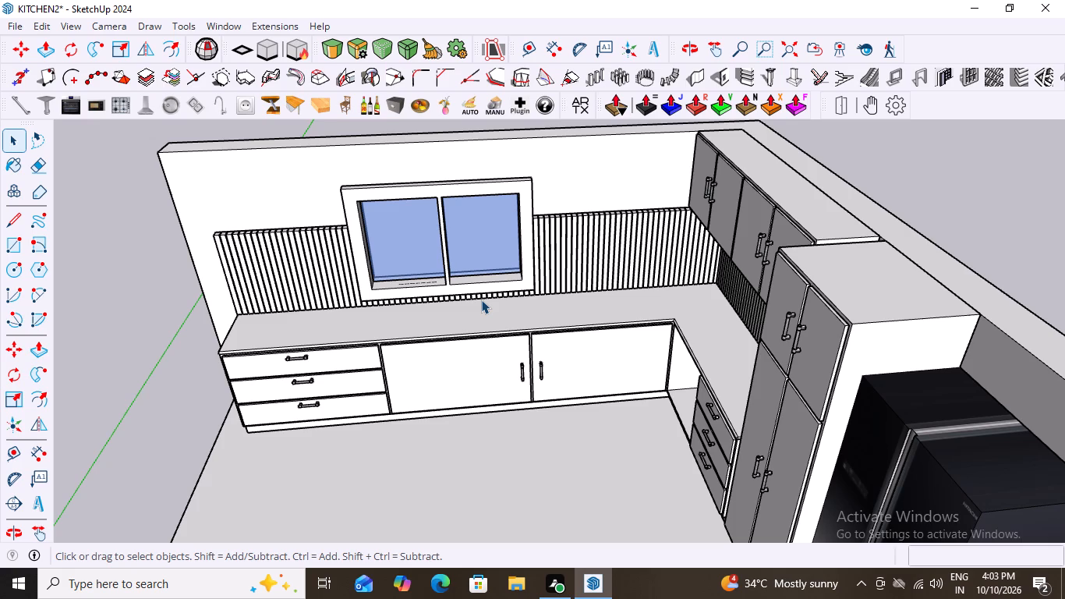
pyautogui.scroll(-12, 481, 299)
# Examine the loose kitchen components beside the model: range hoods, hobs, double sink, dish rack, knife rack and bottle crate.
pyautogui.moveTo(261, 425); pyautogui.dragTo(237, 369, button='middle')
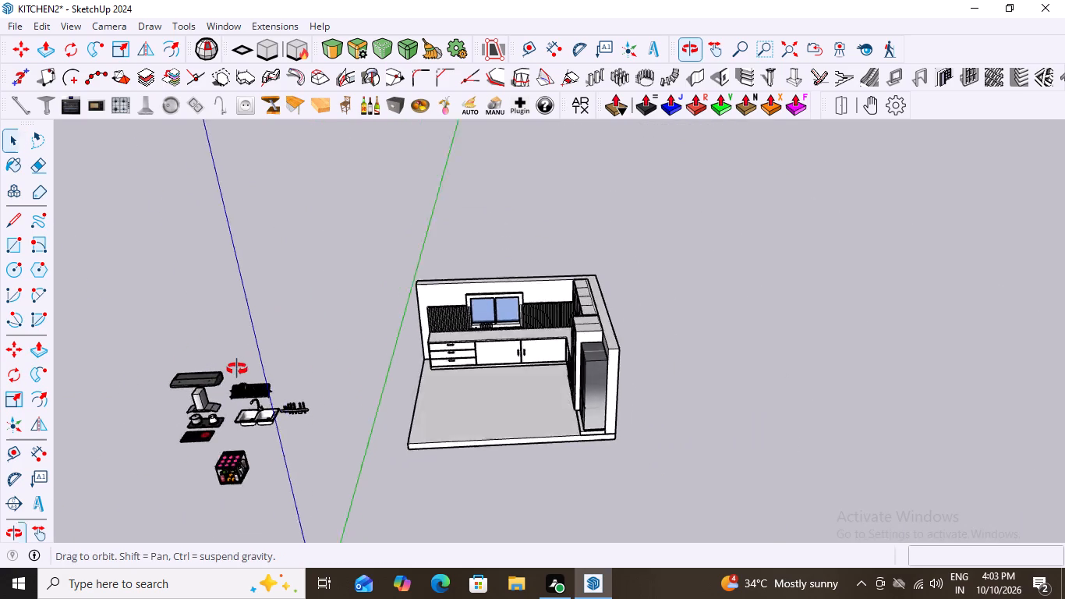
pyautogui.moveTo(237, 369); pyautogui.dragTo(234, 341, button='middle')
pyautogui.scroll(3, 232, 438)
pyautogui.moveTo(232, 438); pyautogui.dragTo(242, 505, button='middle')
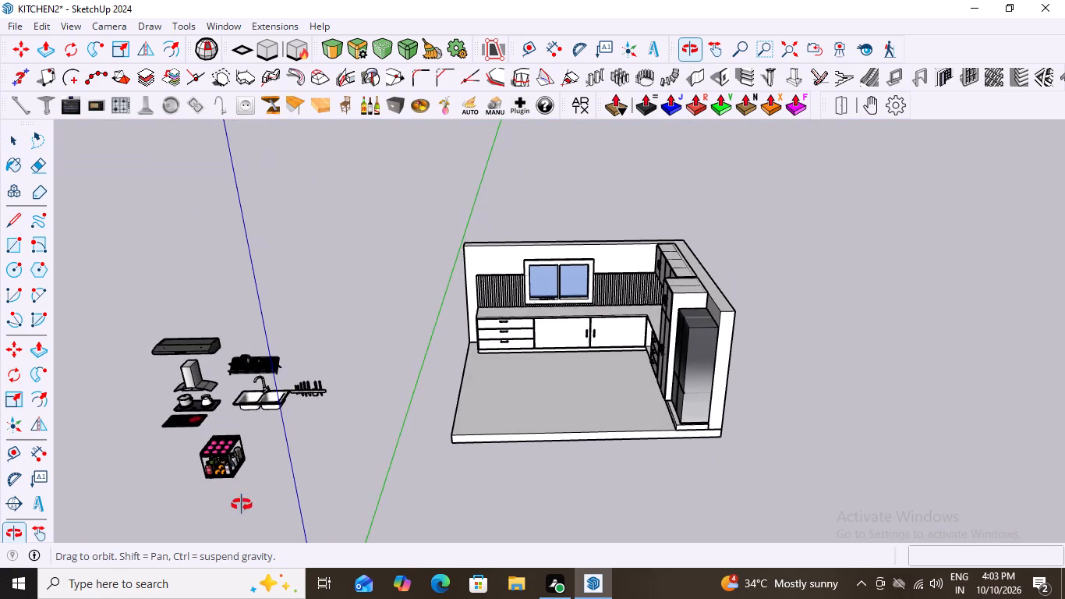
pyautogui.moveTo(242, 505); pyautogui.dragTo(253, 521, button='middle')
pyautogui.scroll(15, 179, 465)
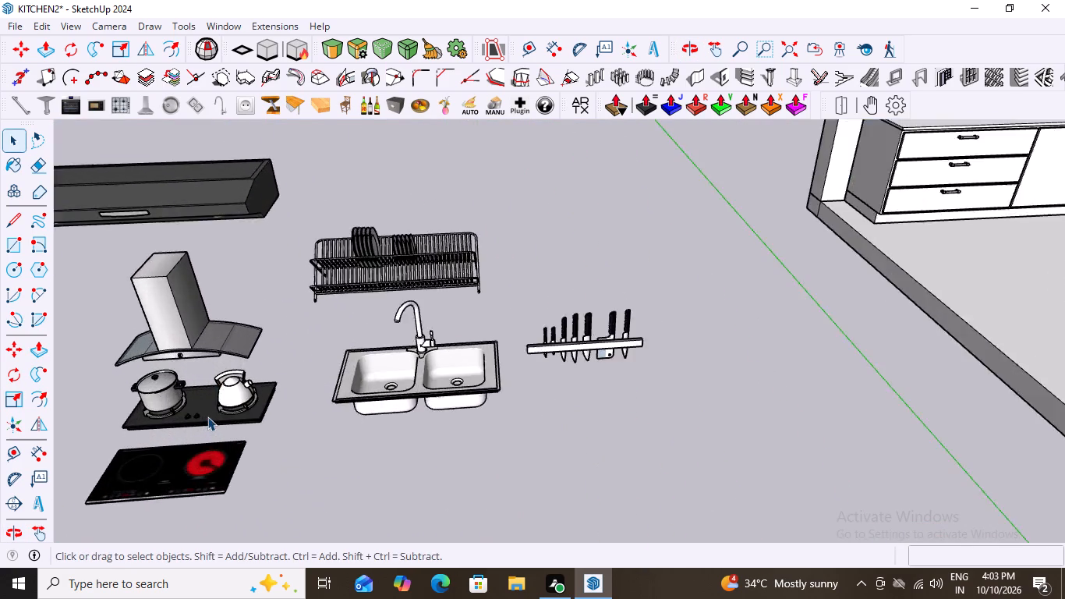
pyautogui.scroll(7, 207, 416)
pyautogui.scroll(-4, 252, 405)
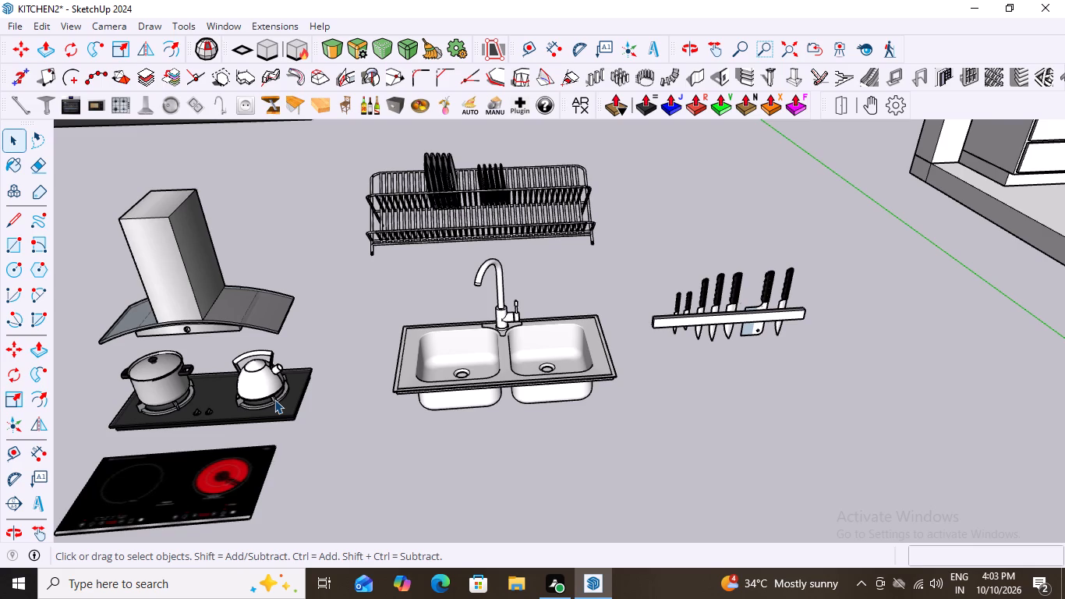
pyautogui.scroll(-11, 274, 399)
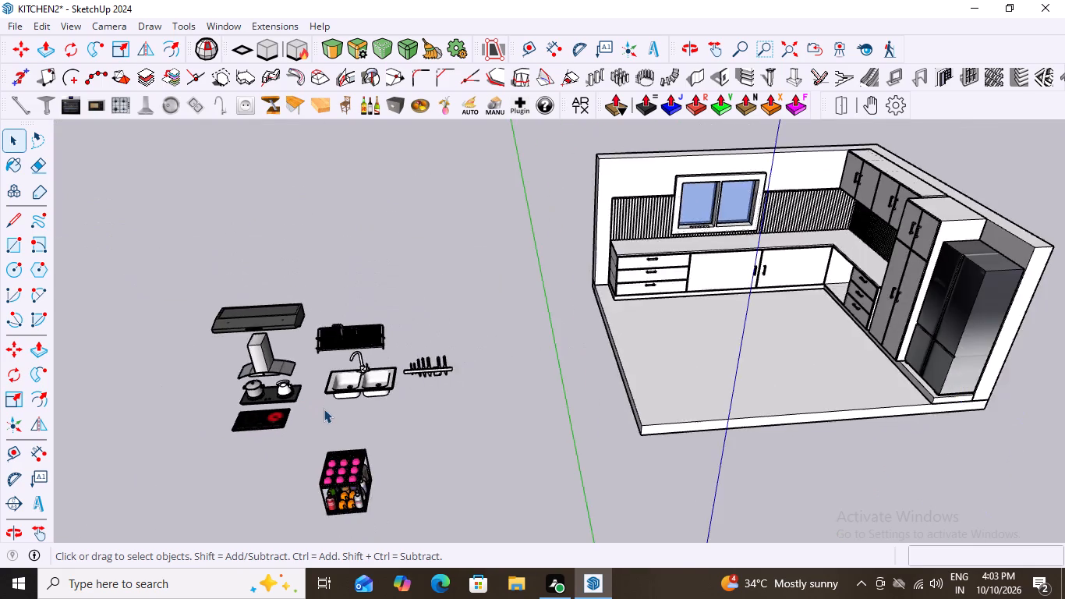
pyautogui.scroll(-10, 324, 409)
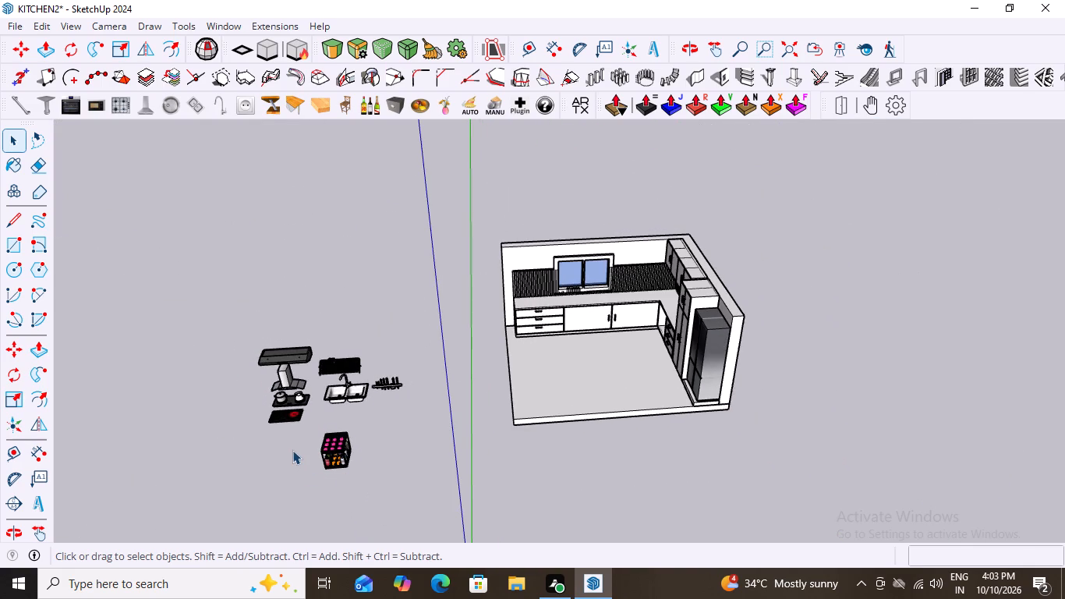
pyautogui.scroll(9, 288, 443)
pyautogui.scroll(8, 323, 321)
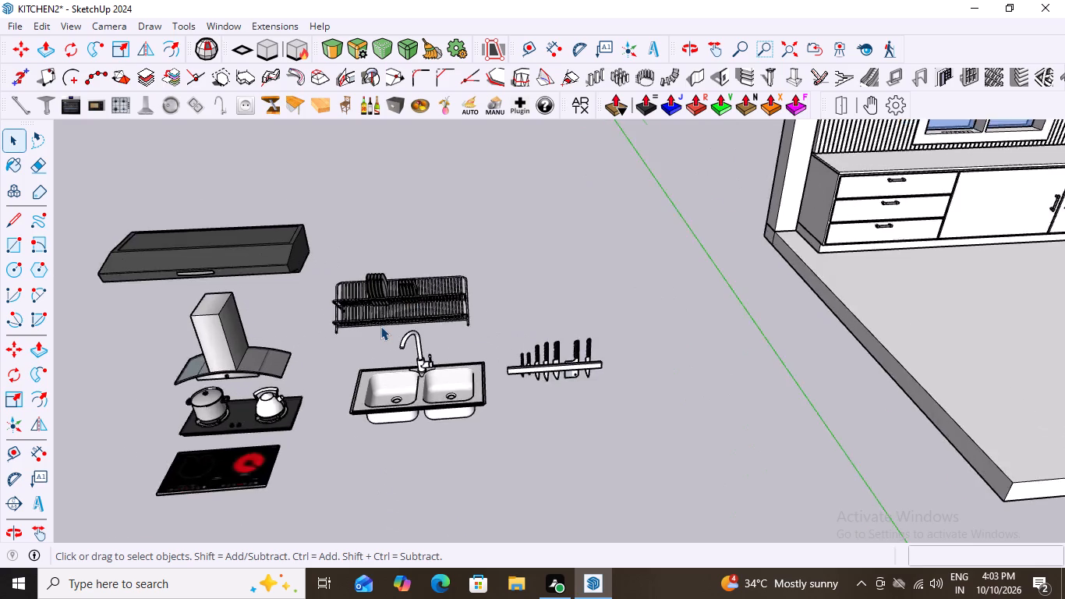
pyautogui.scroll(5, 380, 326)
pyautogui.scroll(-7, 380, 326)
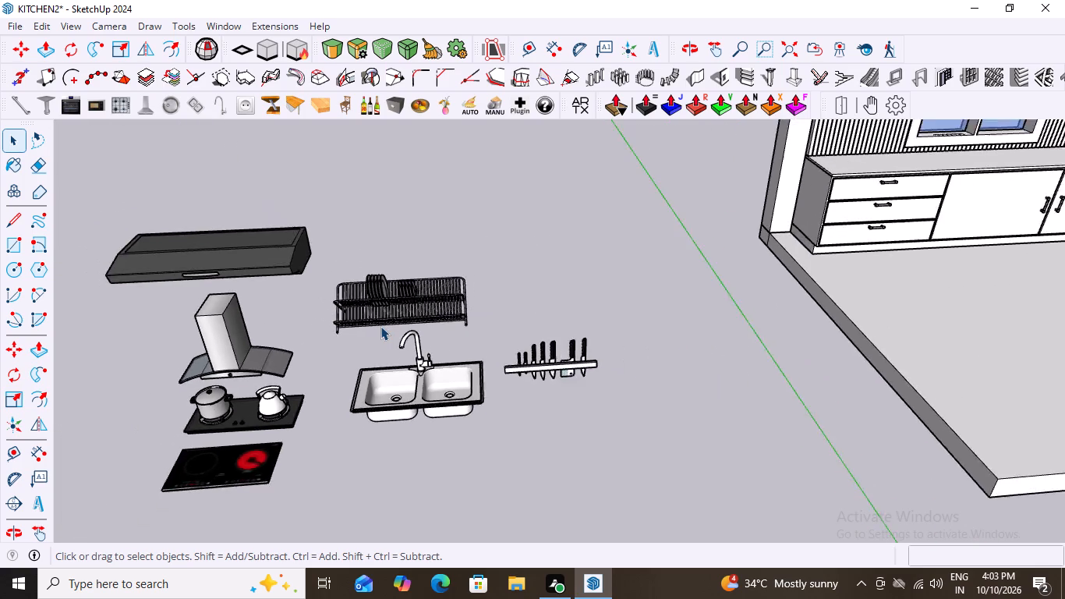
pyautogui.scroll(-11, 380, 326)
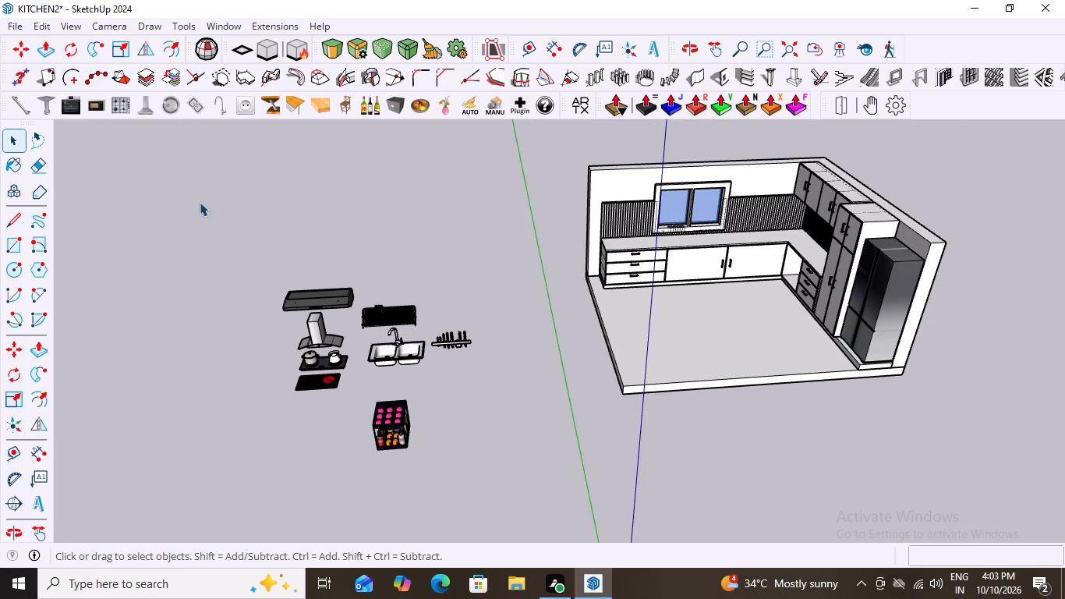
# Insert an Oven component on the open ground between the loose appliances and the kitchen, behind the knife rack.
pyautogui.click(70, 106)
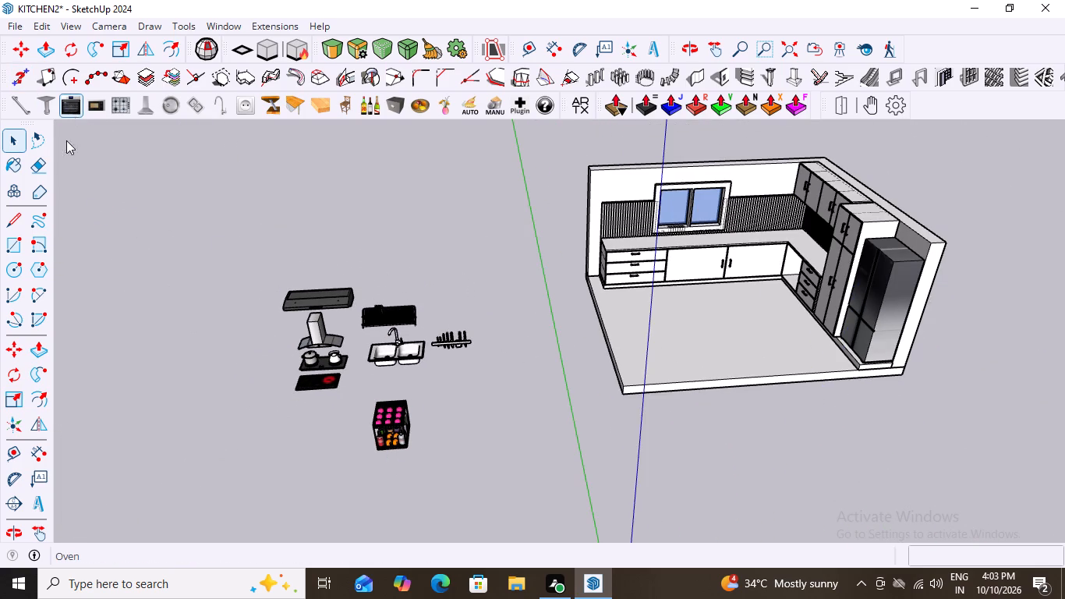
pyautogui.scroll(10, 502, 310)
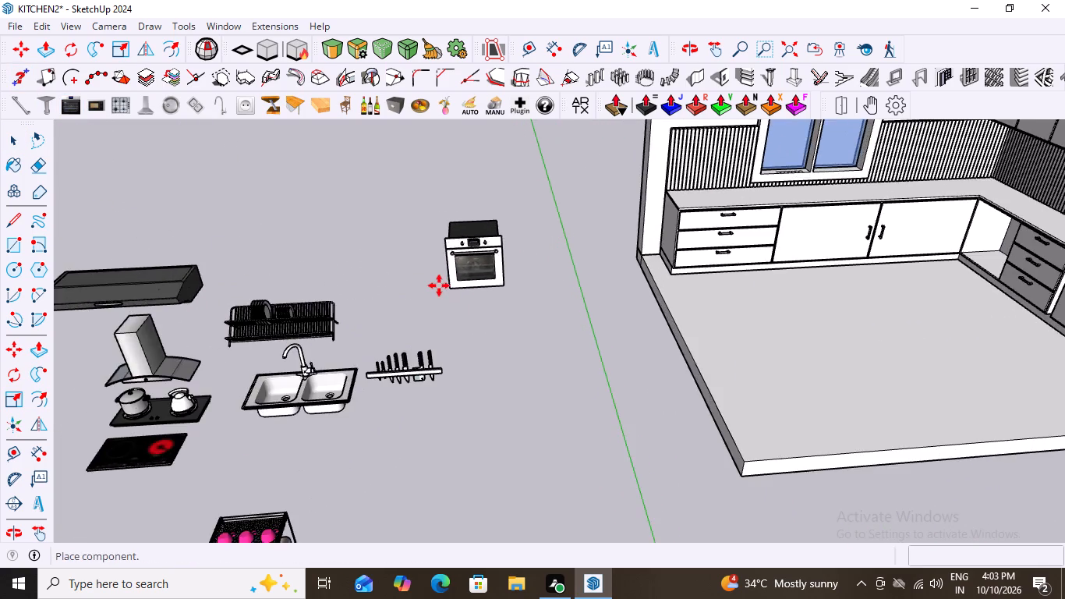
pyautogui.scroll(6, 439, 285)
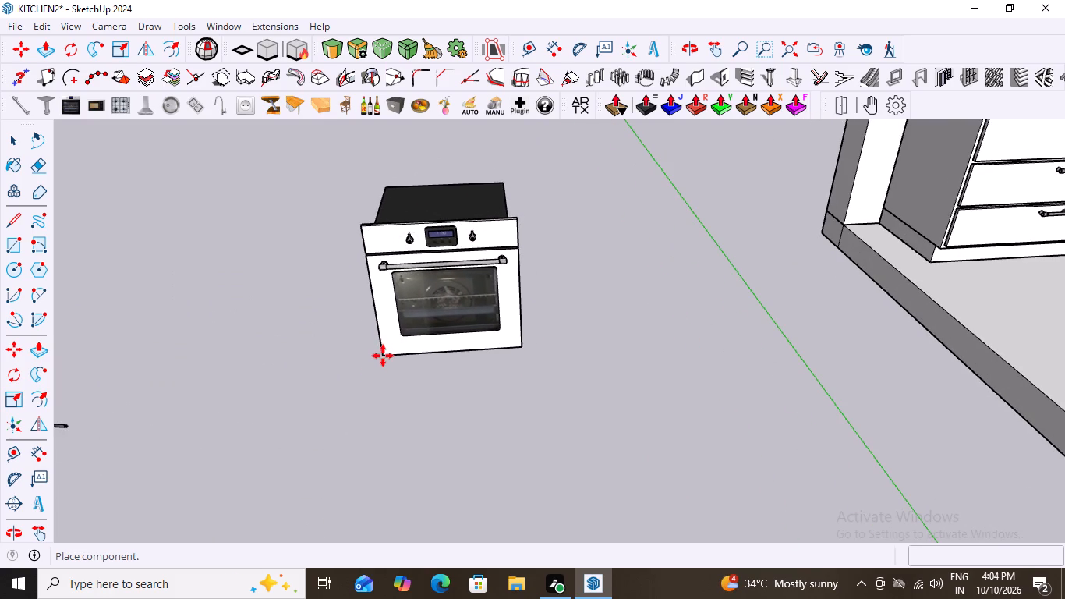
pyautogui.click(386, 381)
# Examine the placed oven up close: its front, base, door glass, control display, knobs and function symbols.
pyautogui.scroll(-10, 373, 340)
pyautogui.moveTo(556, 383); pyautogui.dragTo(546, 369, button='middle')
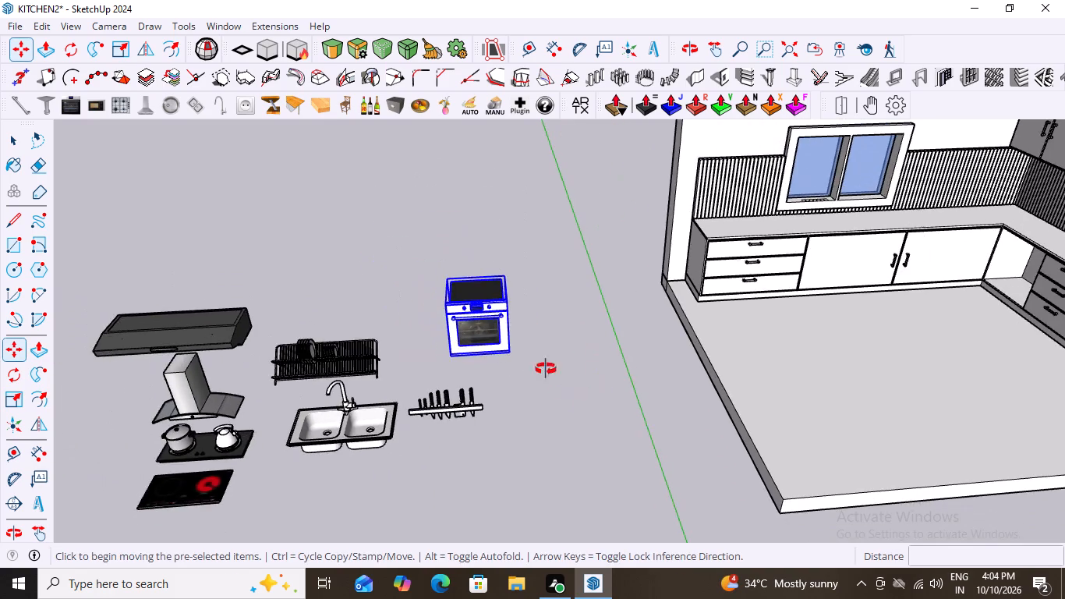
pyautogui.moveTo(546, 369); pyautogui.dragTo(565, 331, button='middle')
pyautogui.scroll(9, 437, 318)
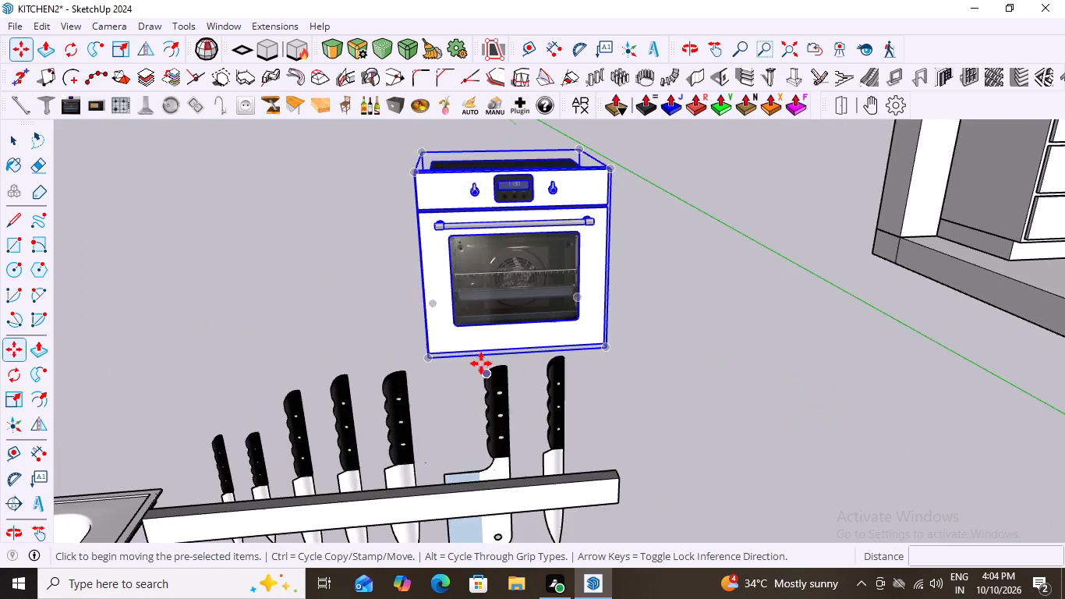
pyautogui.scroll(5, 481, 363)
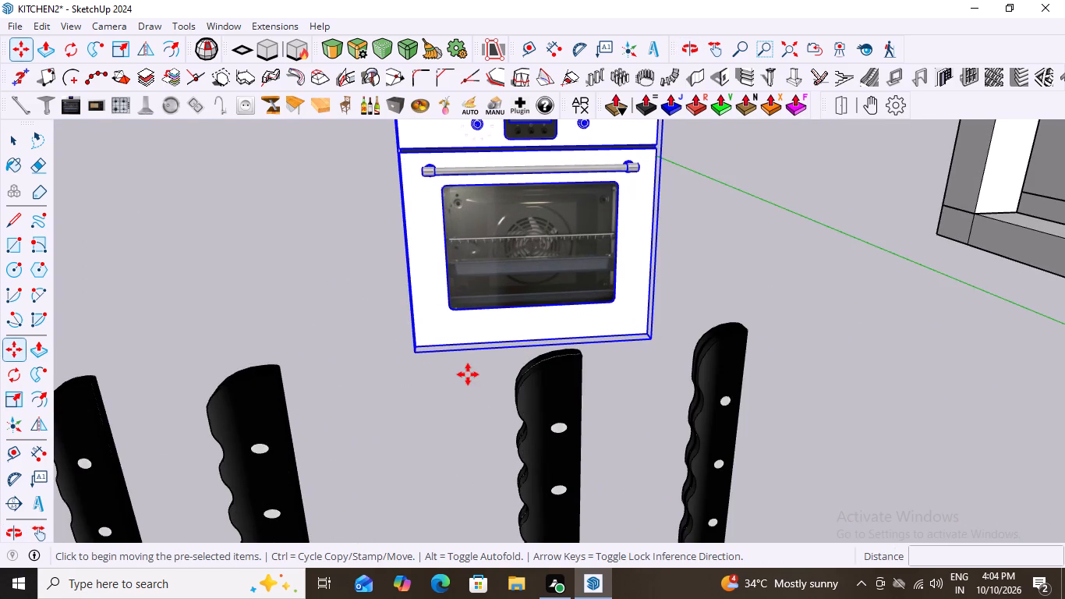
pyautogui.scroll(-3, 432, 380)
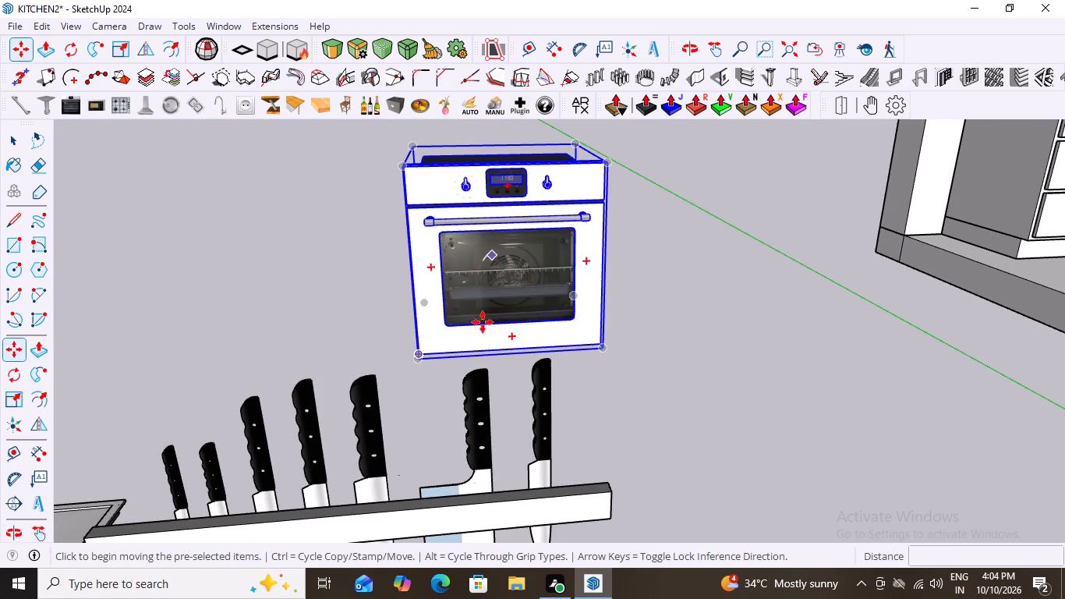
pyautogui.scroll(6, 455, 362)
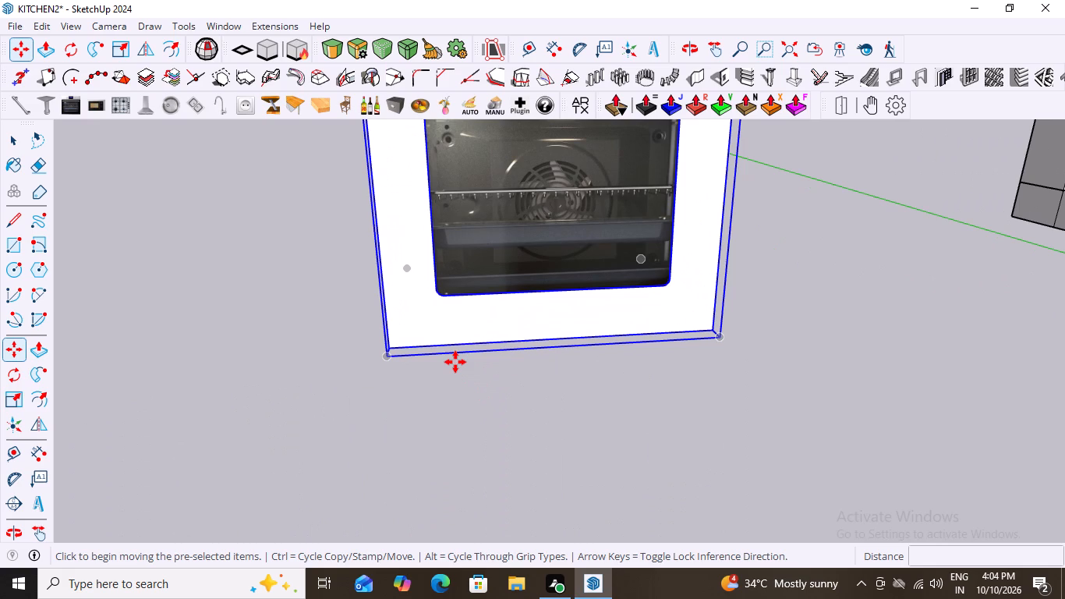
pyautogui.scroll(-6, 455, 362)
pyautogui.scroll(-3, 391, 381)
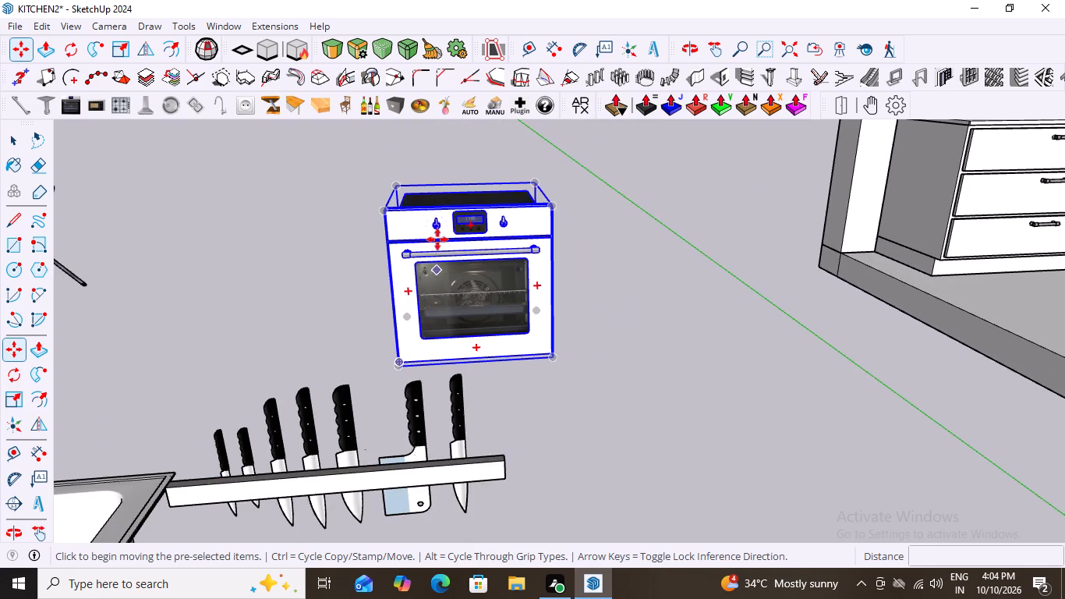
pyautogui.scroll(12, 437, 226)
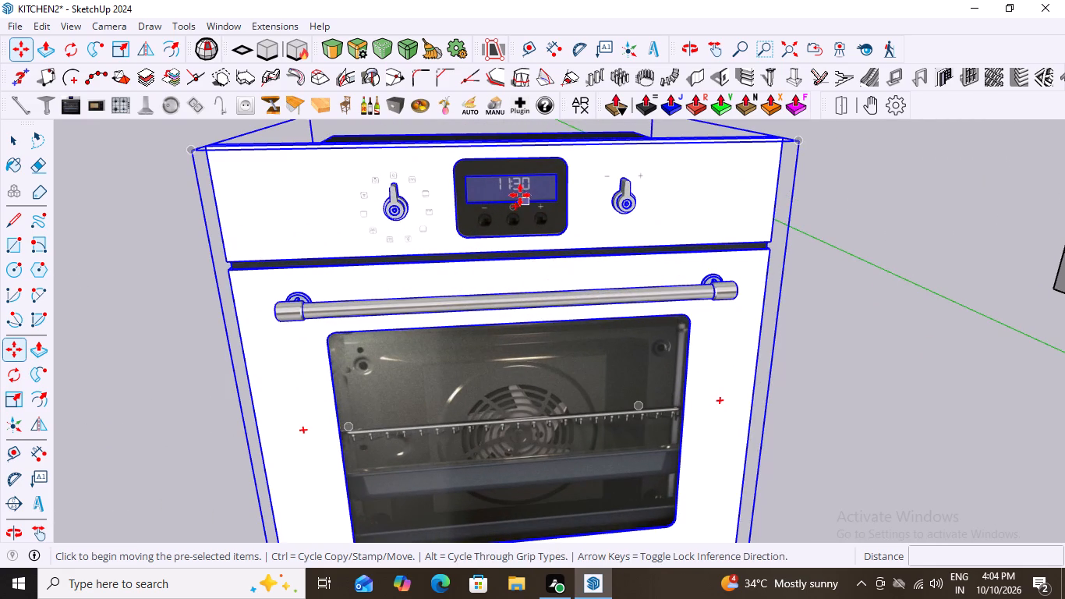
pyautogui.scroll(7, 520, 189)
pyautogui.scroll(-2, 520, 189)
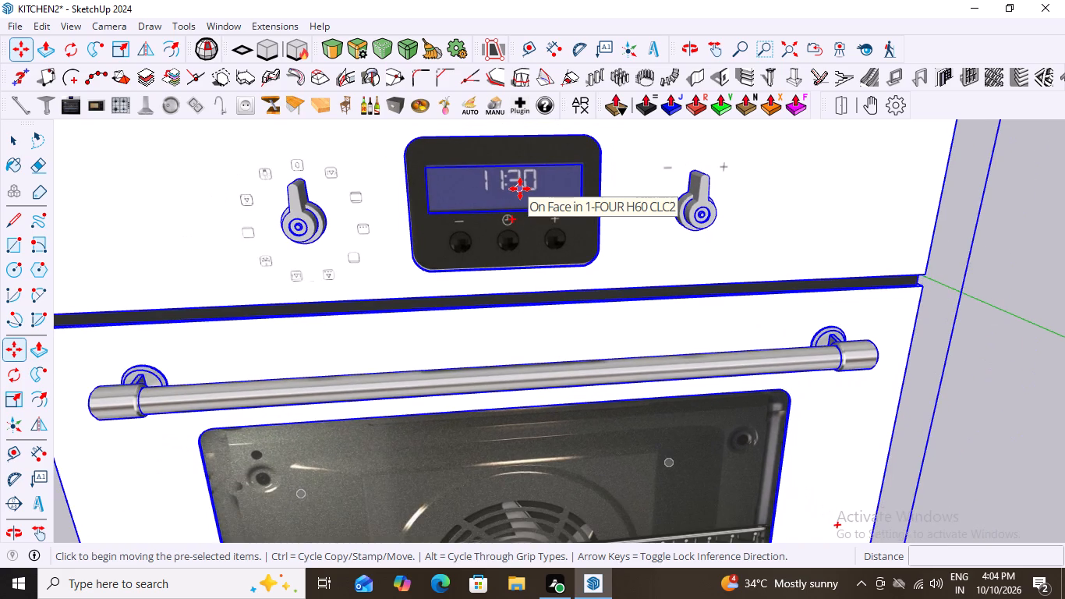
pyautogui.scroll(-8, 520, 189)
pyautogui.scroll(9, 396, 223)
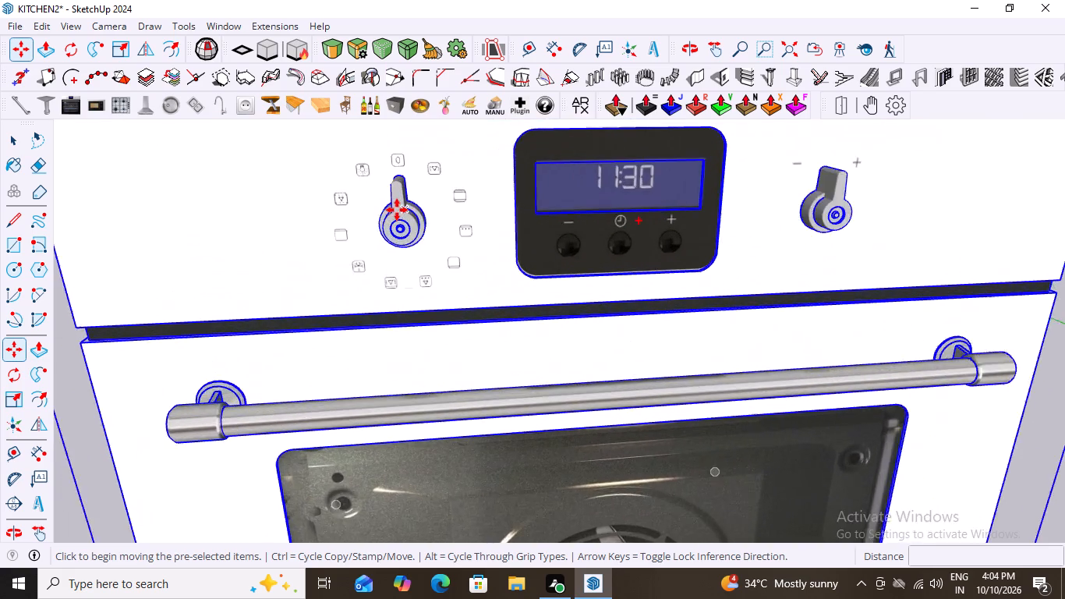
pyautogui.scroll(8, 397, 210)
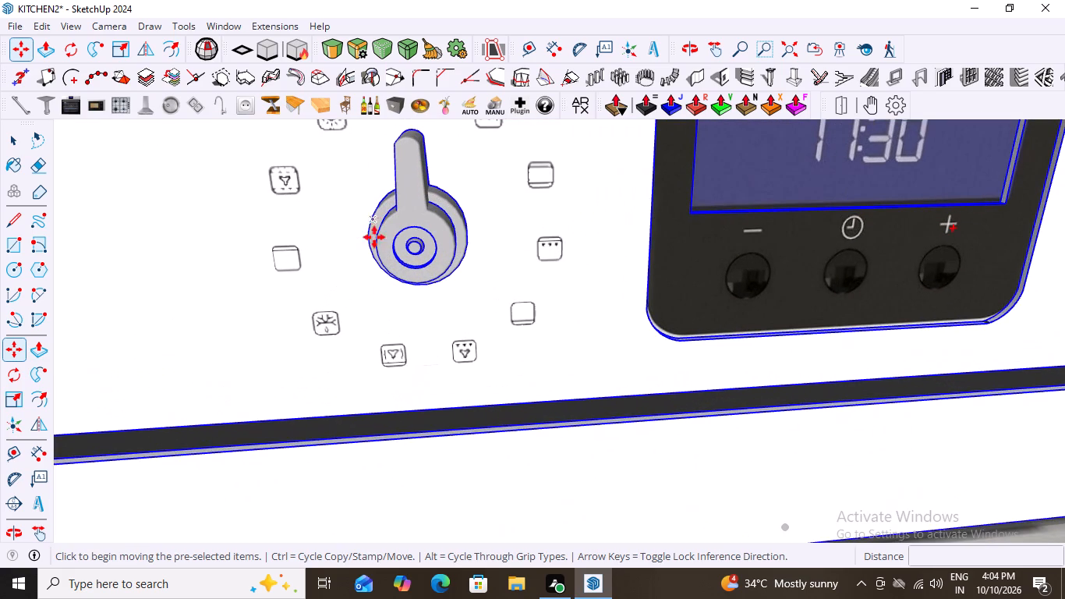
pyautogui.scroll(13, 389, 359)
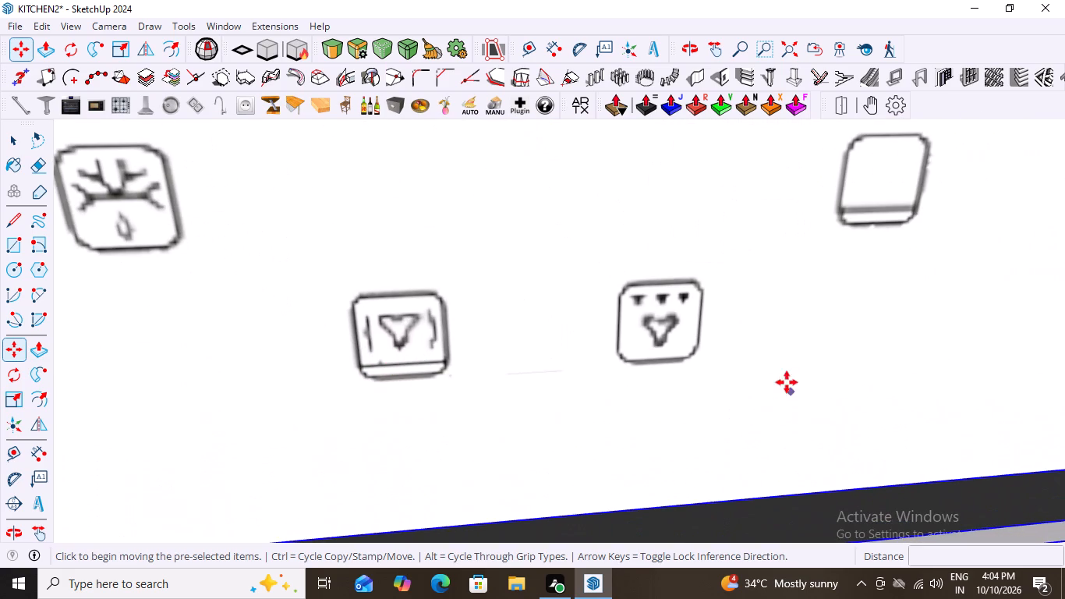
pyautogui.scroll(-20, 578, 346)
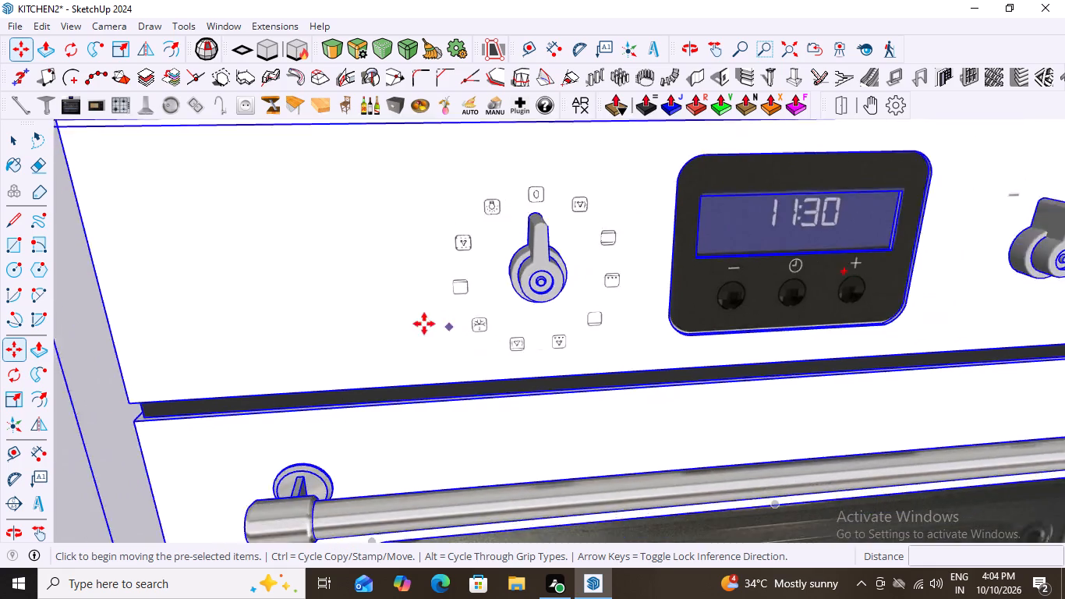
# Examine the oven's front, side and door glass up close and its placement behind the knife rack, leaving it deselected.
pyautogui.scroll(-8, 424, 324)
pyautogui.scroll(-11, 345, 295)
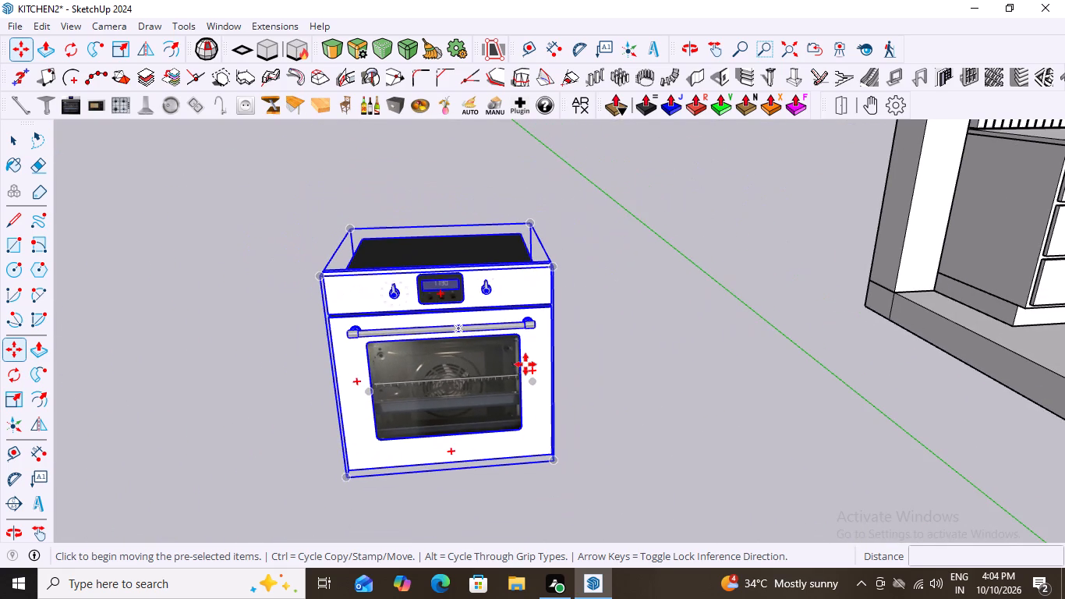
pyautogui.moveTo(610, 339); pyautogui.dragTo(404, 358, button='middle')
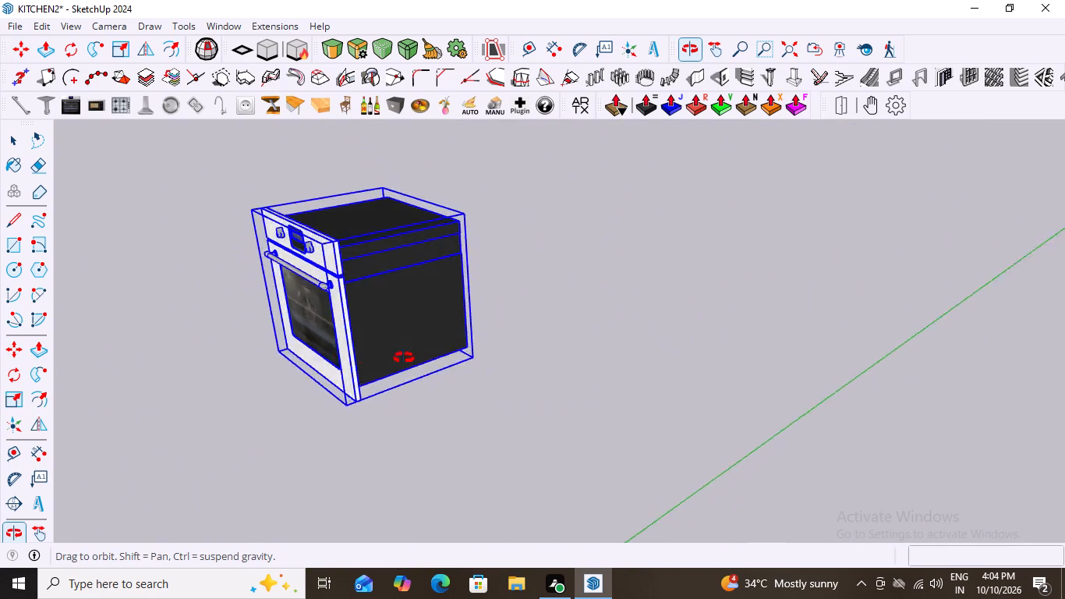
pyautogui.moveTo(404, 358); pyautogui.dragTo(603, 306, button='middle')
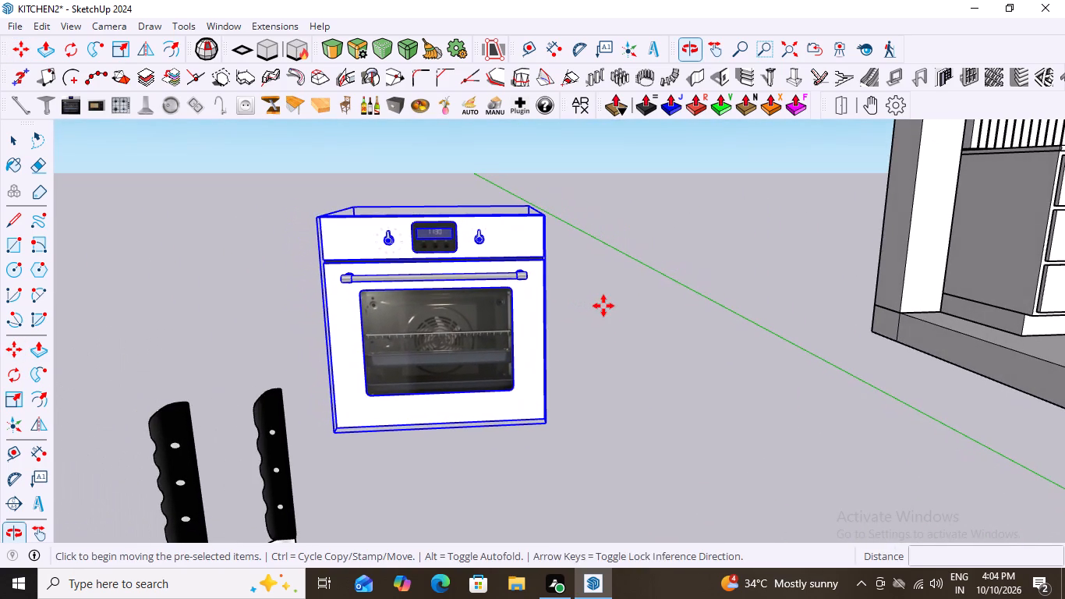
pyautogui.scroll(12, 439, 383)
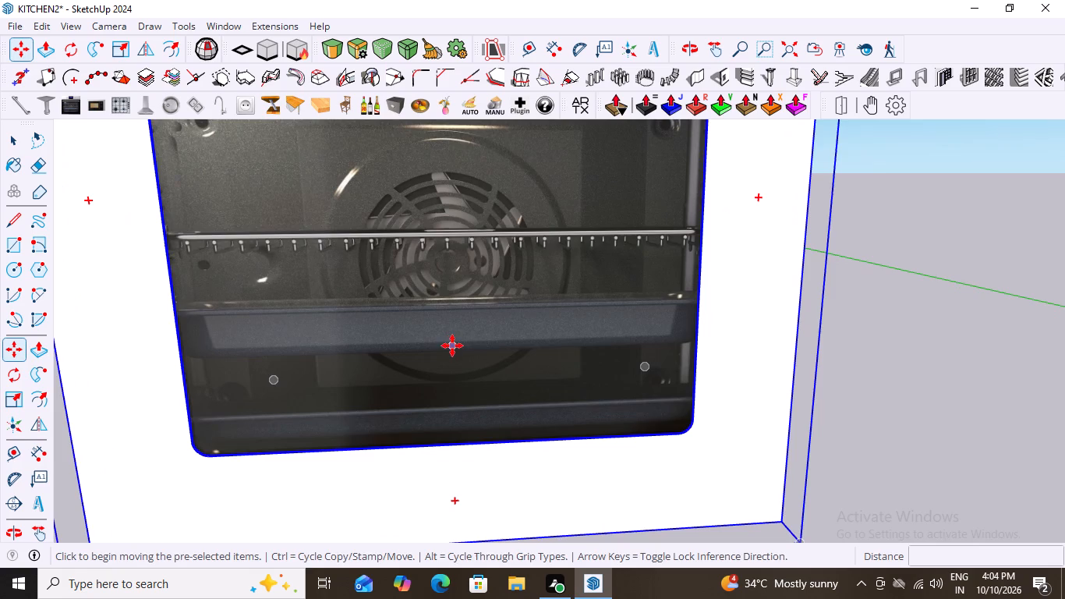
pyautogui.moveTo(452, 350); pyautogui.dragTo(448, 399, button='middle')
pyautogui.scroll(-7, 494, 318)
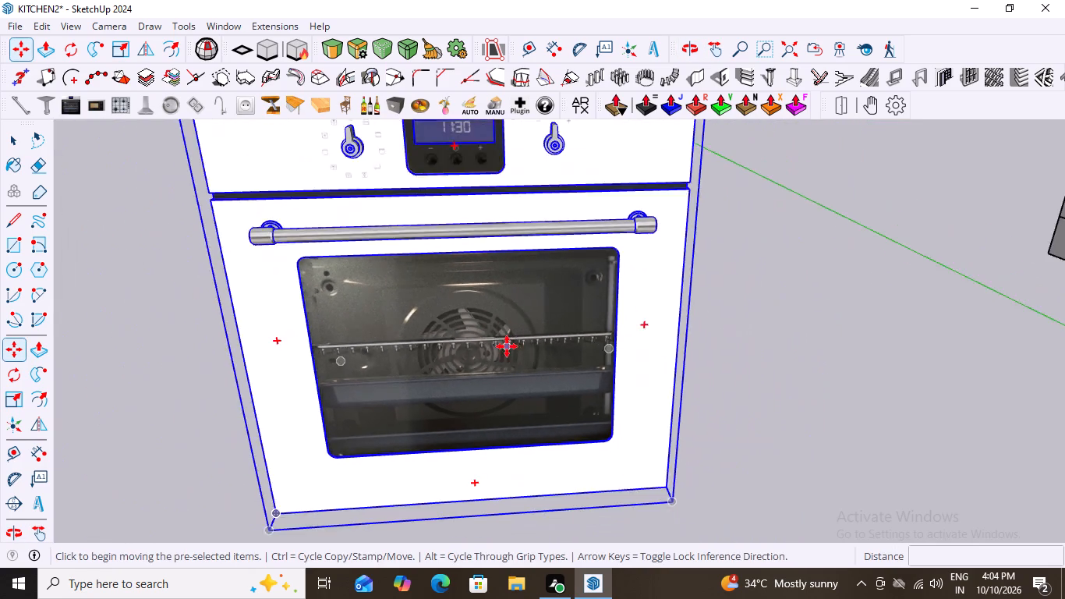
pyautogui.scroll(-18, 507, 346)
pyautogui.moveTo(526, 455); pyautogui.dragTo(512, 377, button='middle')
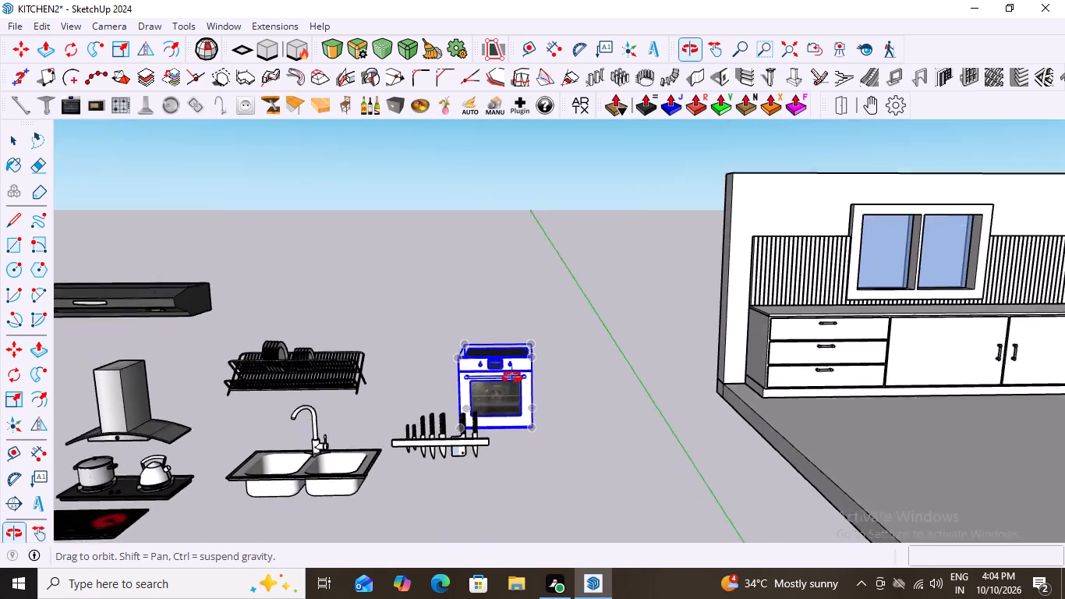
pyautogui.moveTo(512, 377); pyautogui.dragTo(515, 383, button='middle')
pyautogui.scroll(8, 519, 425)
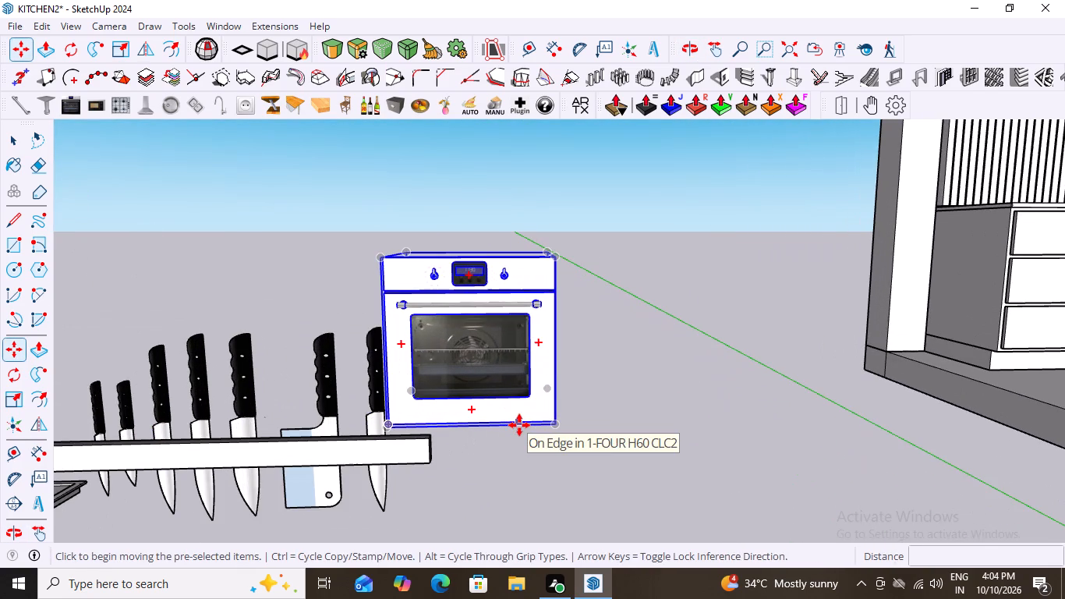
pyautogui.press('space')
pyautogui.click(593, 338)
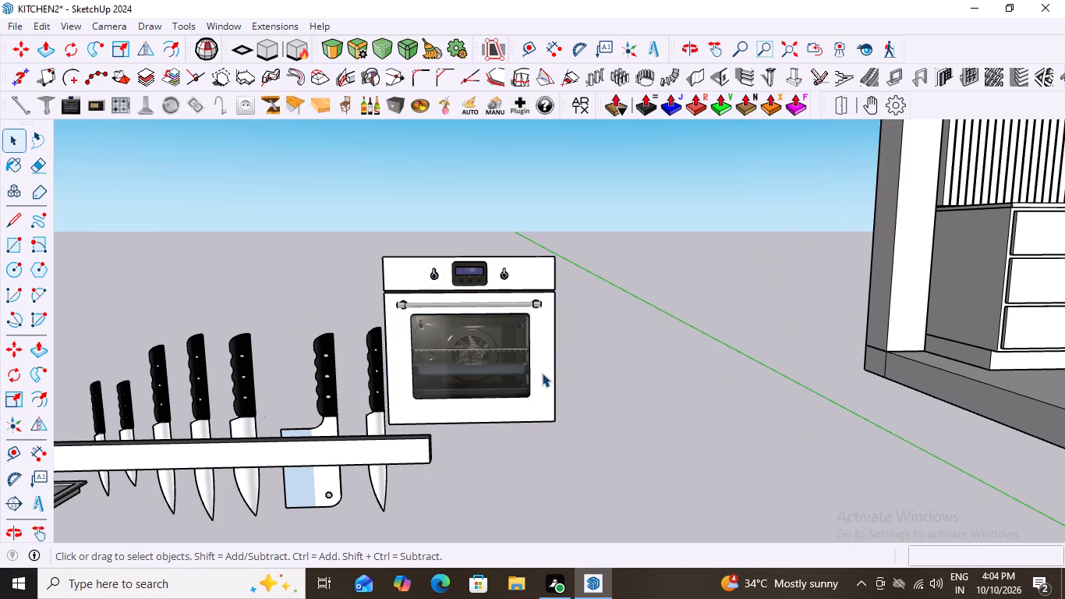
# Examine the loose appliances, including the oven, alongside the kitchen model from a higher viewpoint.
pyautogui.scroll(-9, 522, 424)
pyautogui.moveTo(518, 449); pyautogui.dragTo(504, 484, button='middle')
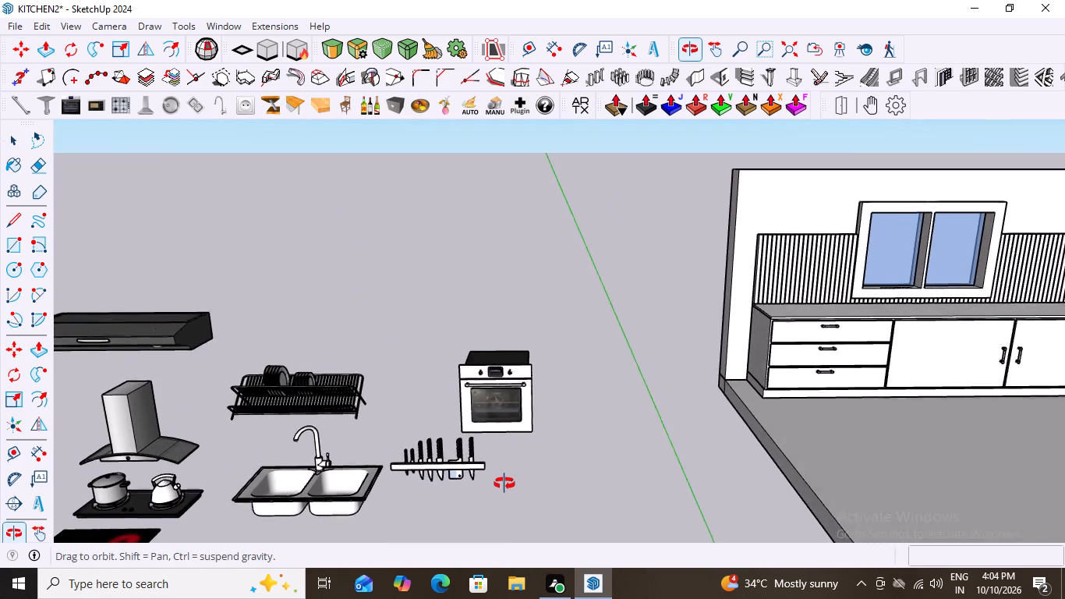
pyautogui.moveTo(504, 484); pyautogui.dragTo(496, 492, button='middle')
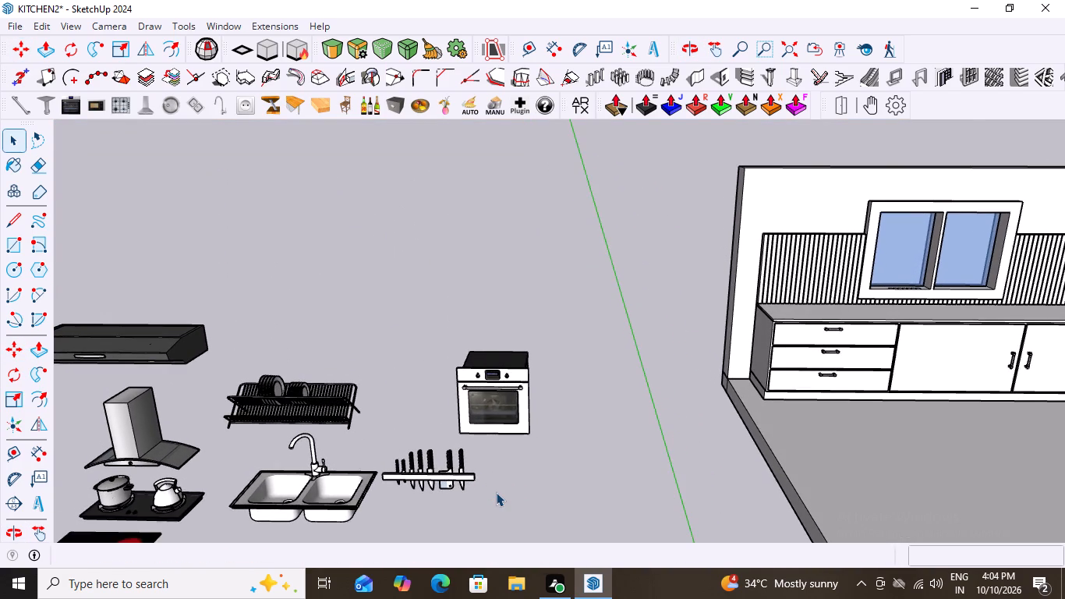
pyautogui.scroll(-3, 605, 410)
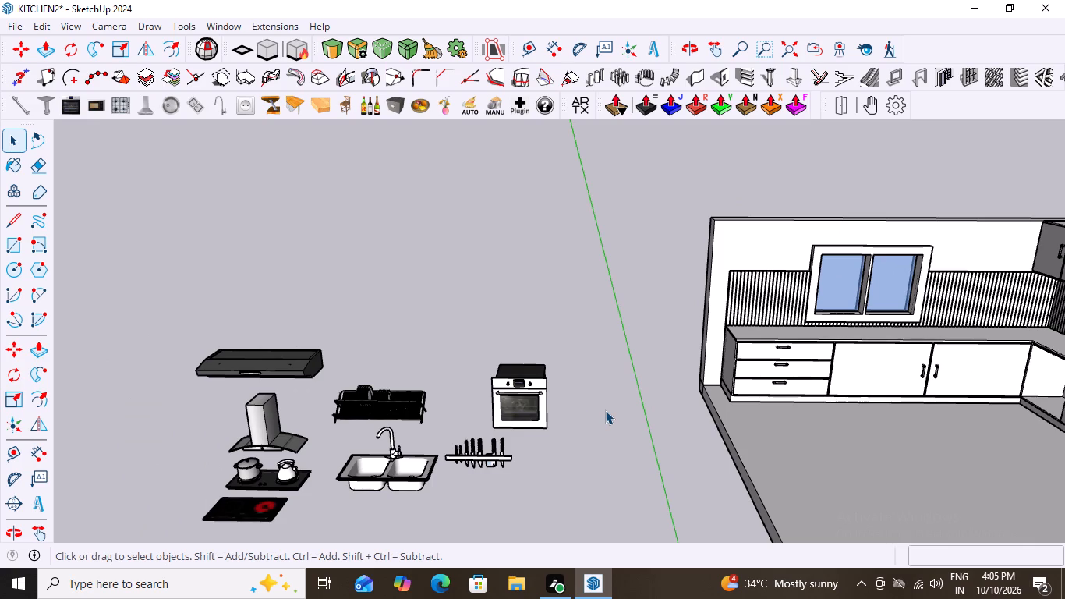
pyautogui.scroll(-7, 461, 403)
pyautogui.moveTo(462, 399); pyautogui.dragTo(502, 423, button='middle')
pyautogui.scroll(4, 487, 416)
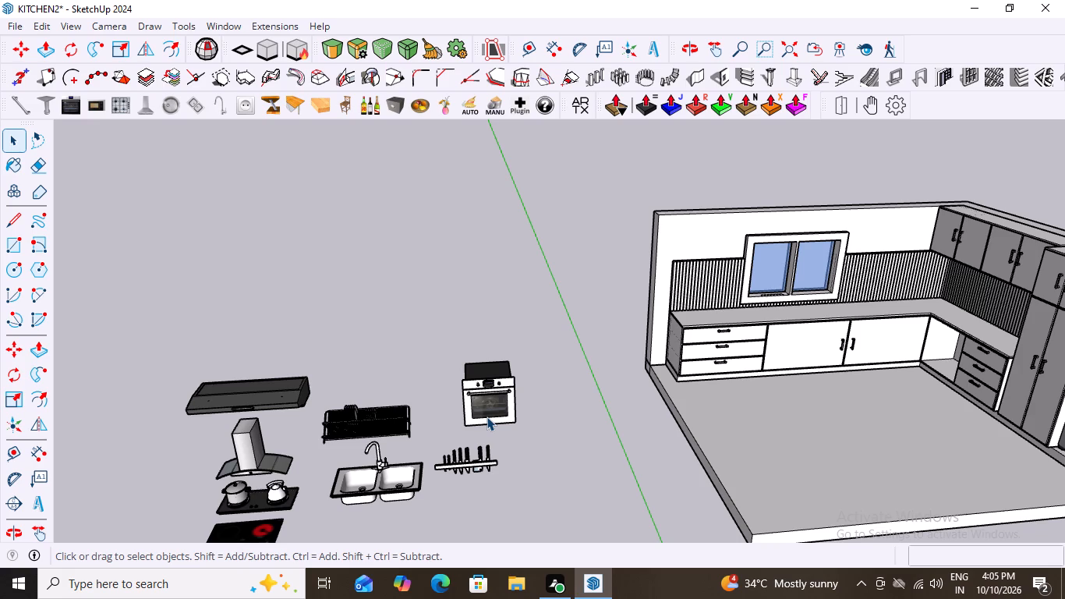
pyautogui.scroll(-4, 271, 386)
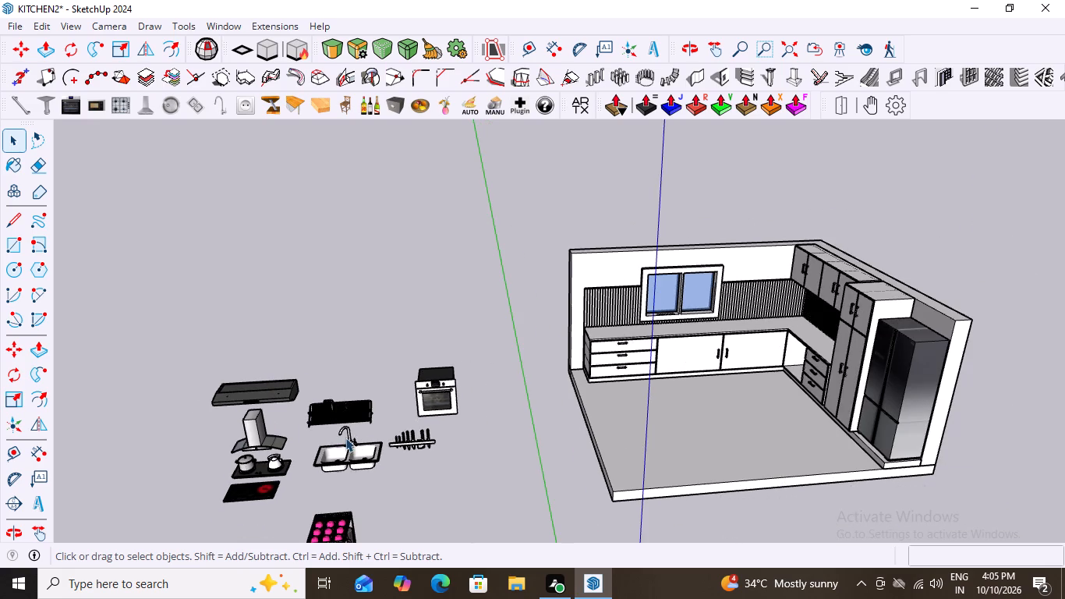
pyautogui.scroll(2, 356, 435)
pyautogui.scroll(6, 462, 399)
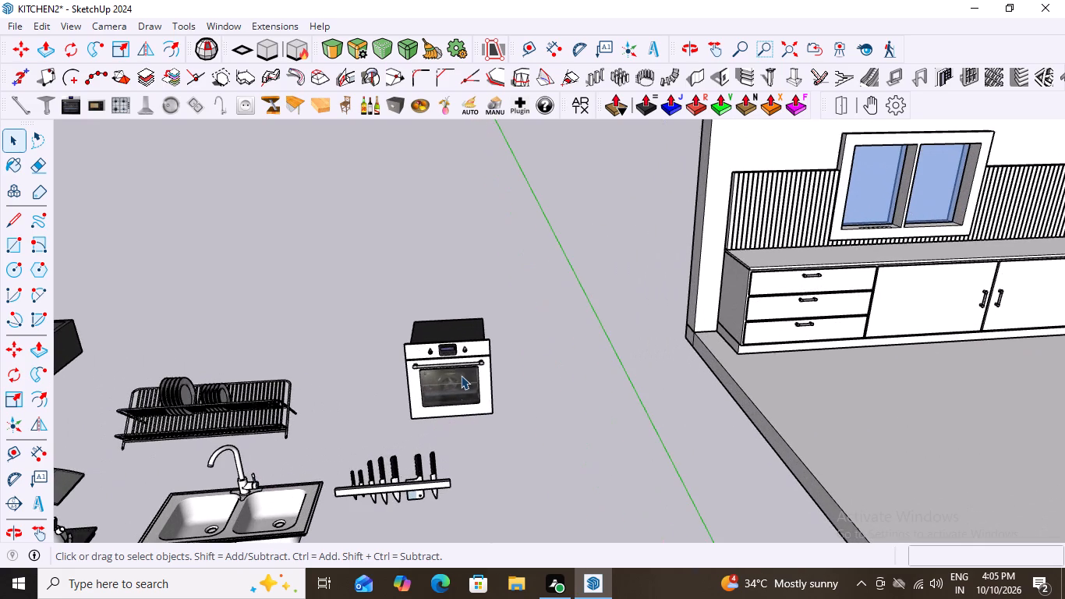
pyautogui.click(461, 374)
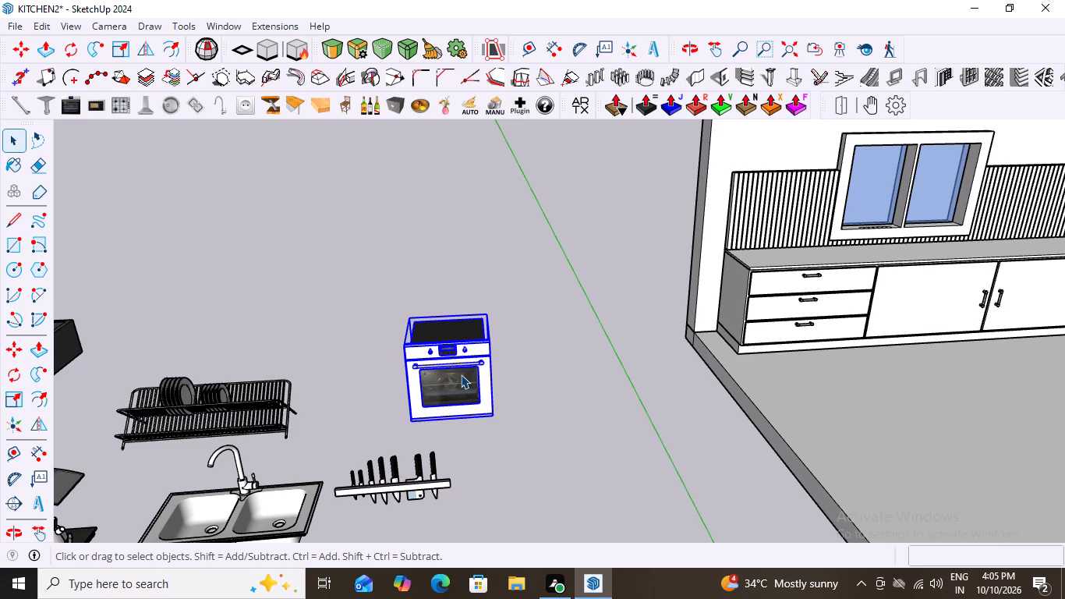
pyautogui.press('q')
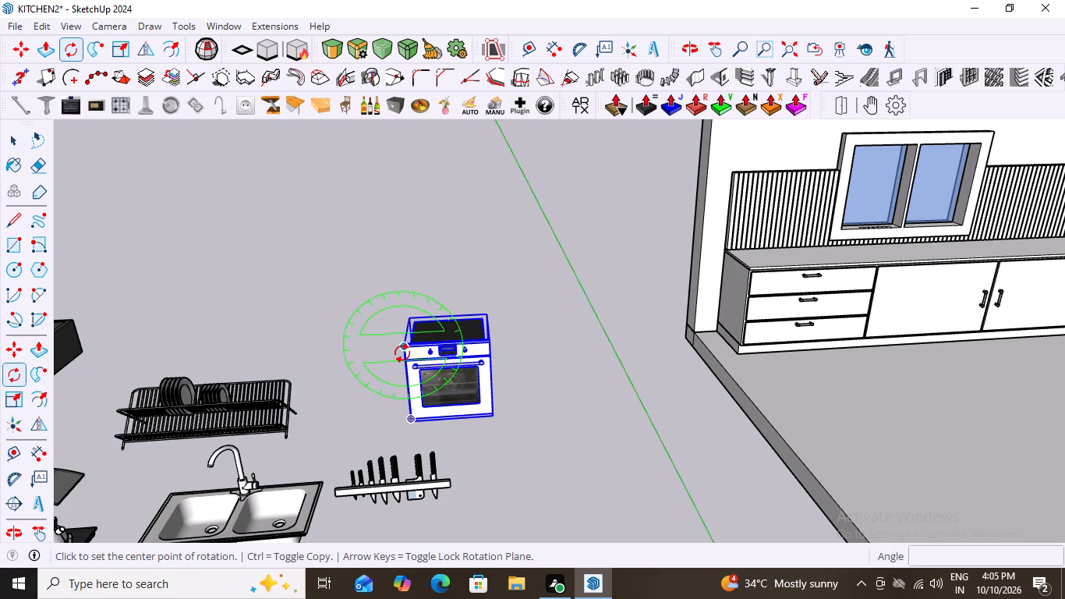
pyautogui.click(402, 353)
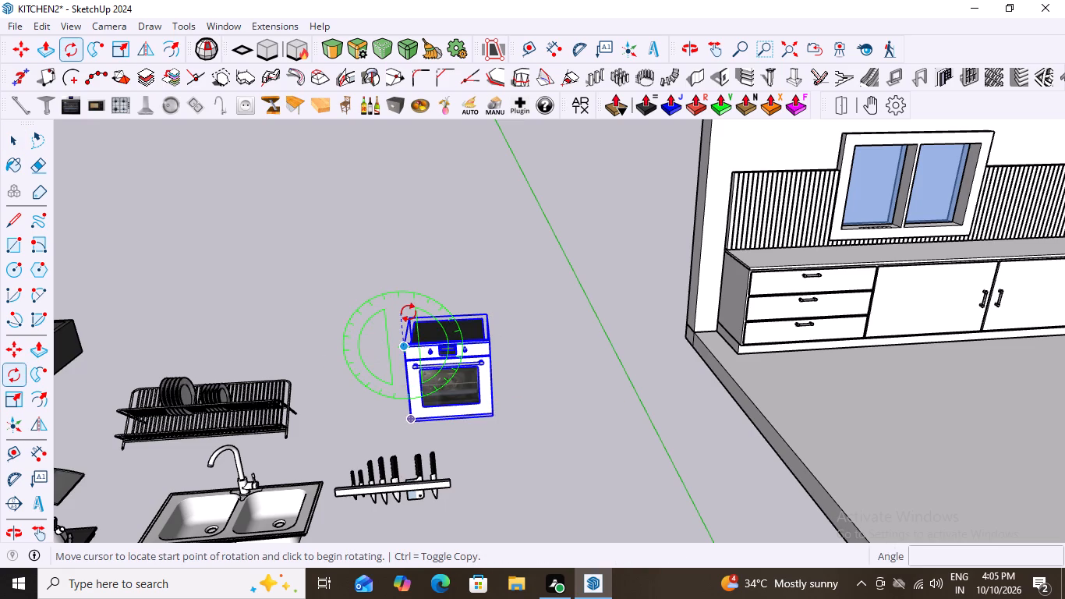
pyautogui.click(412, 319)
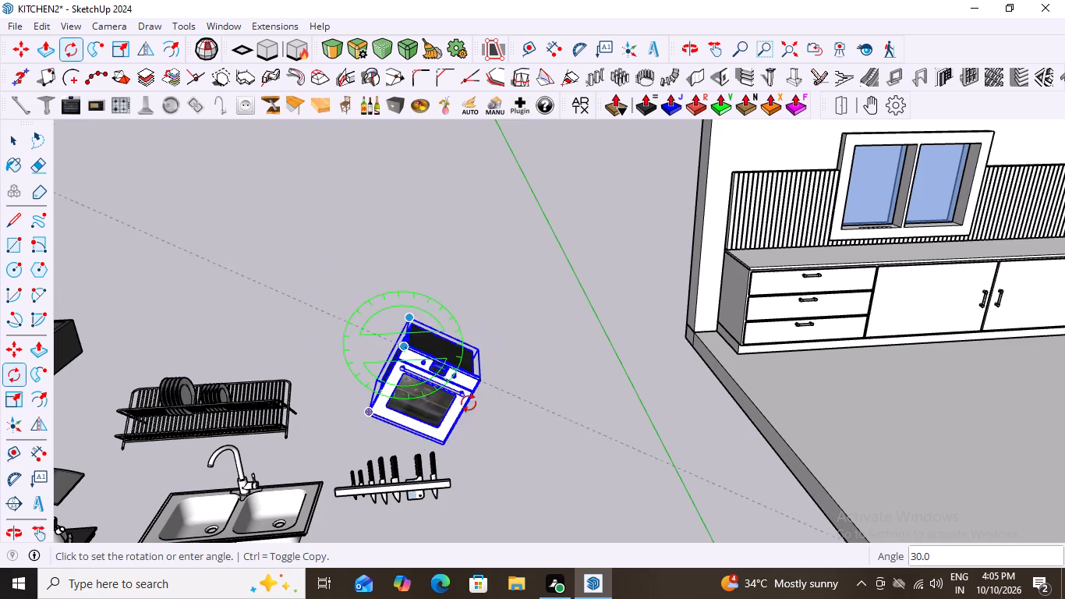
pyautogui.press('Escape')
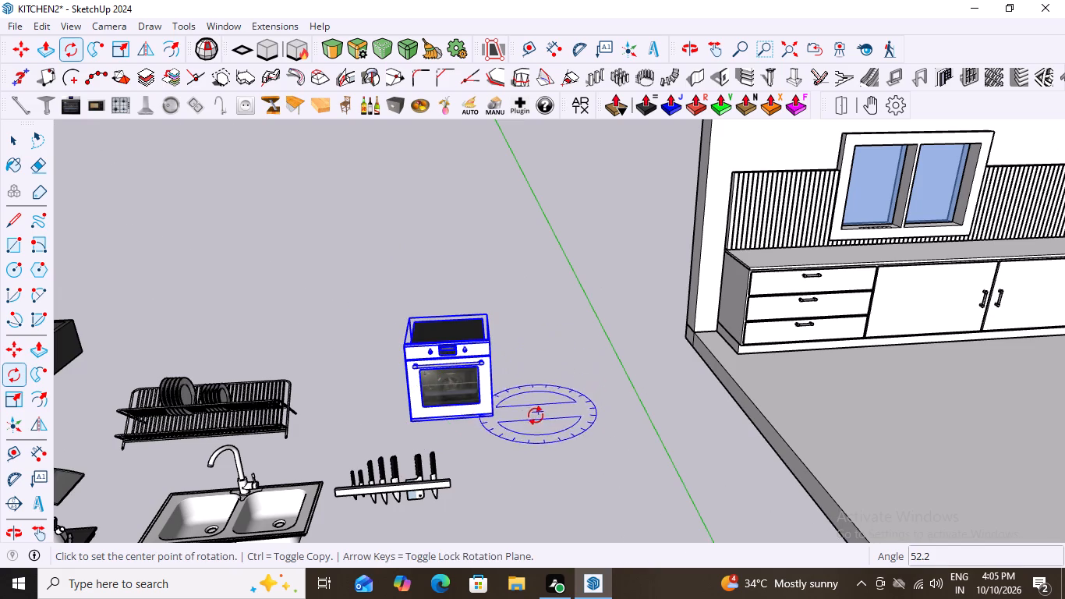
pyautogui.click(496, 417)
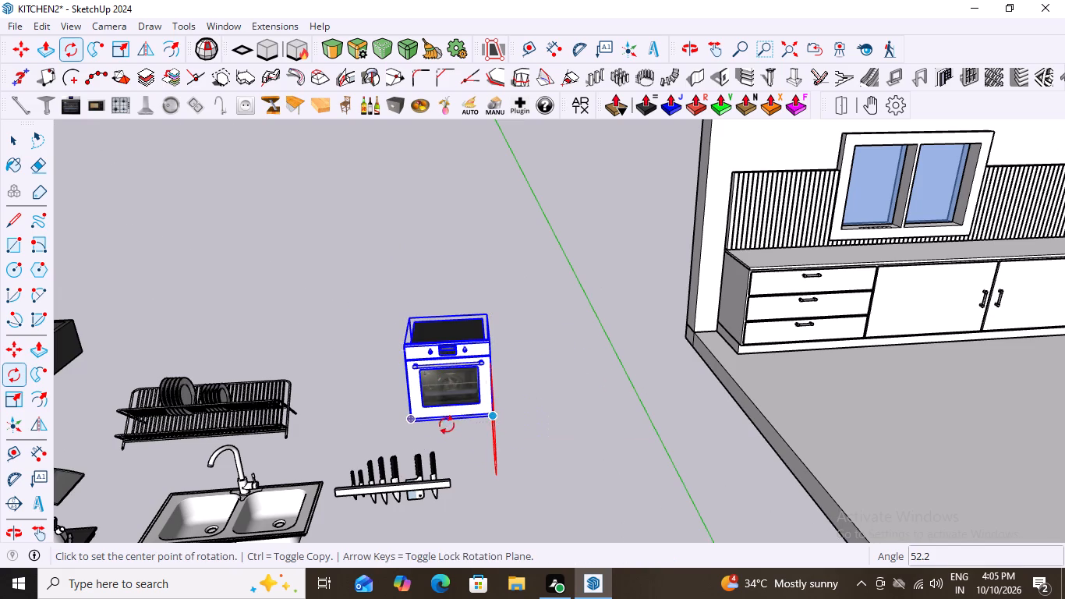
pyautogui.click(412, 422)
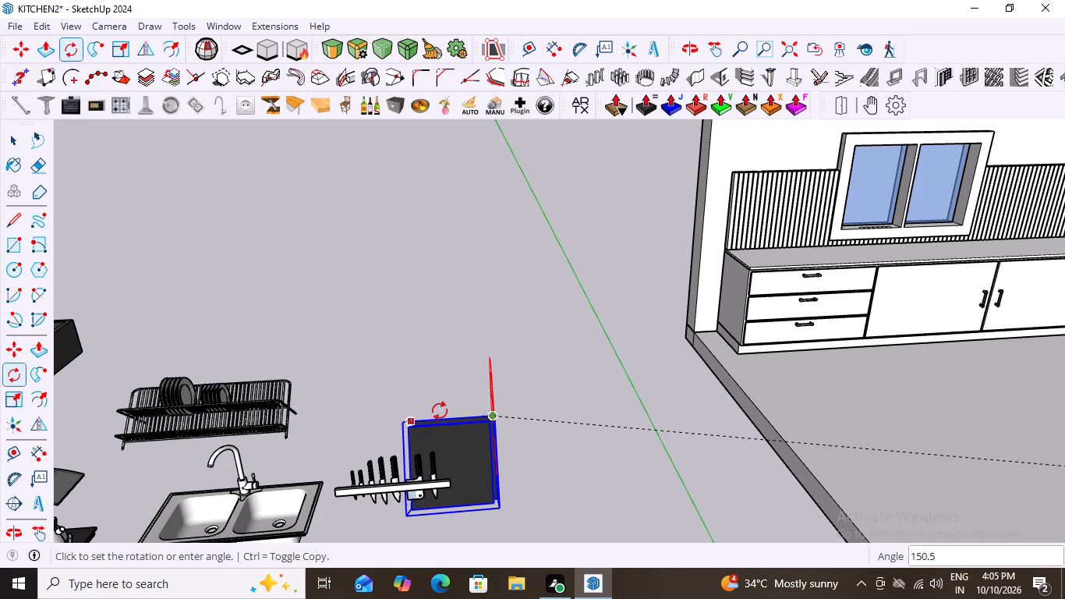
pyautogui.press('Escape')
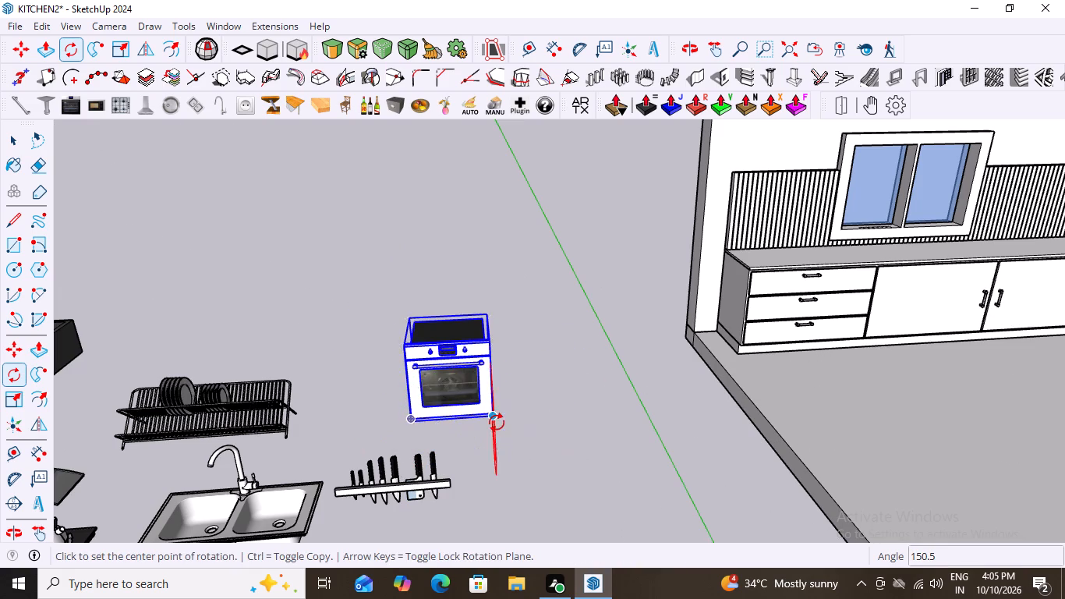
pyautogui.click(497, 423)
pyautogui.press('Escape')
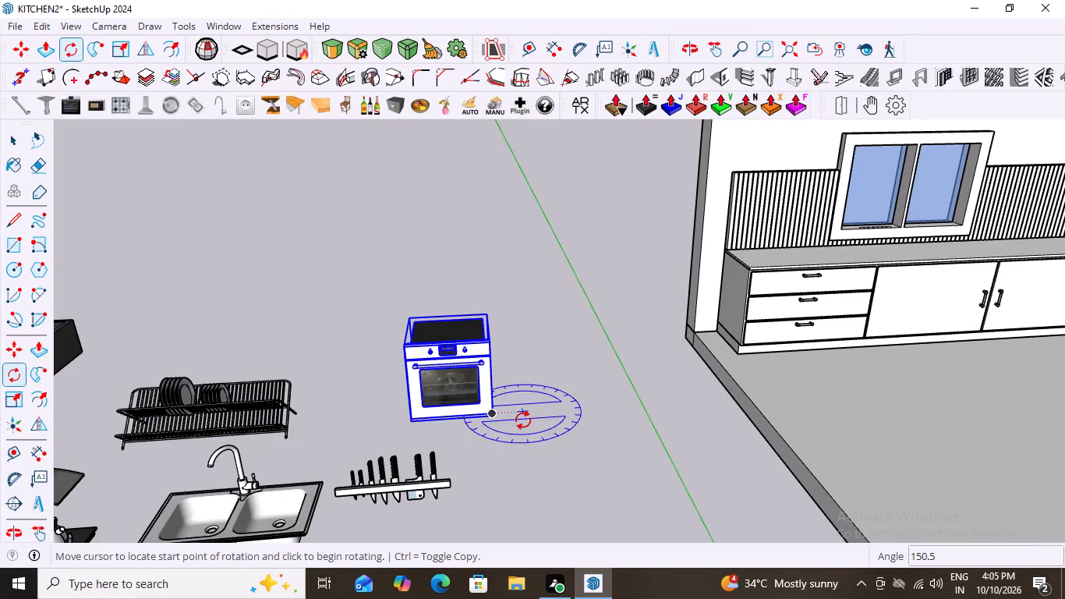
# Rotate the selected oven 90° clockwise, seen from above, about a vertical axis through its lower front corner nearest the kitchen.
pyautogui.press('Left')
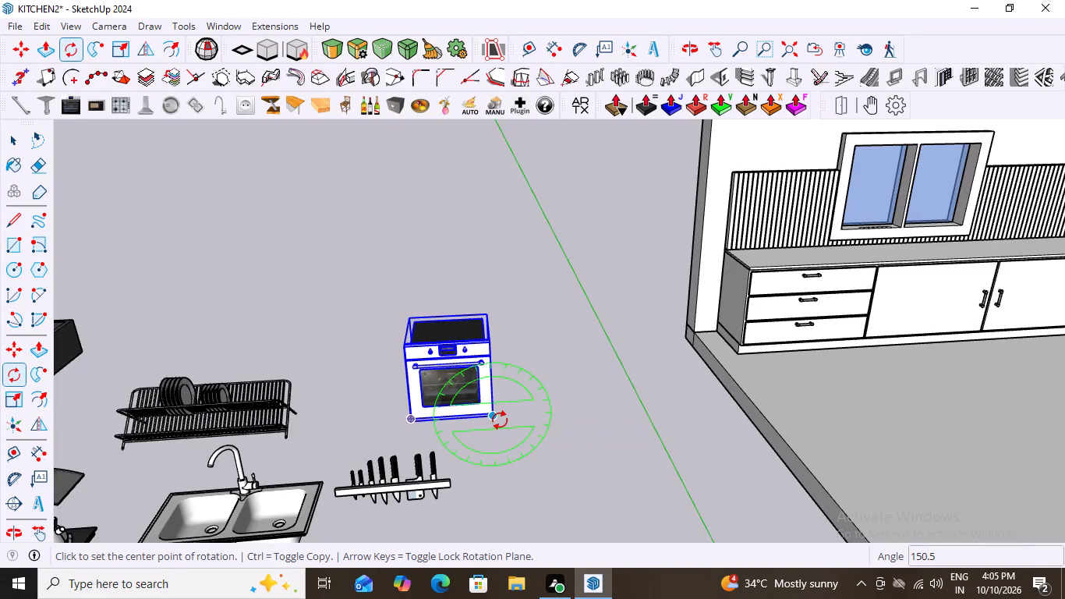
pyautogui.press('Up')
pyautogui.click(498, 419)
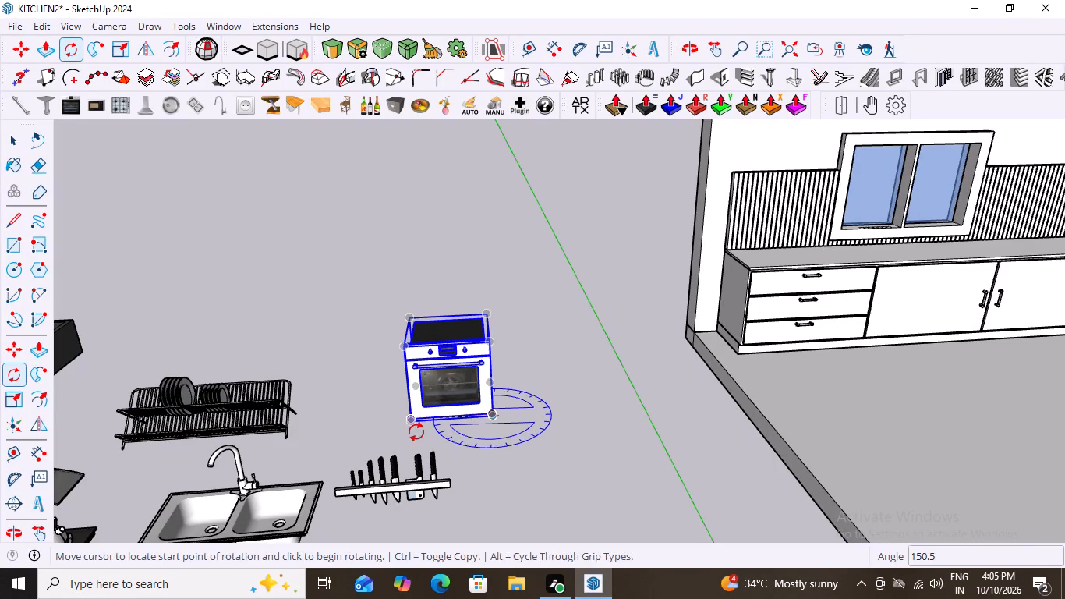
pyautogui.click(409, 423)
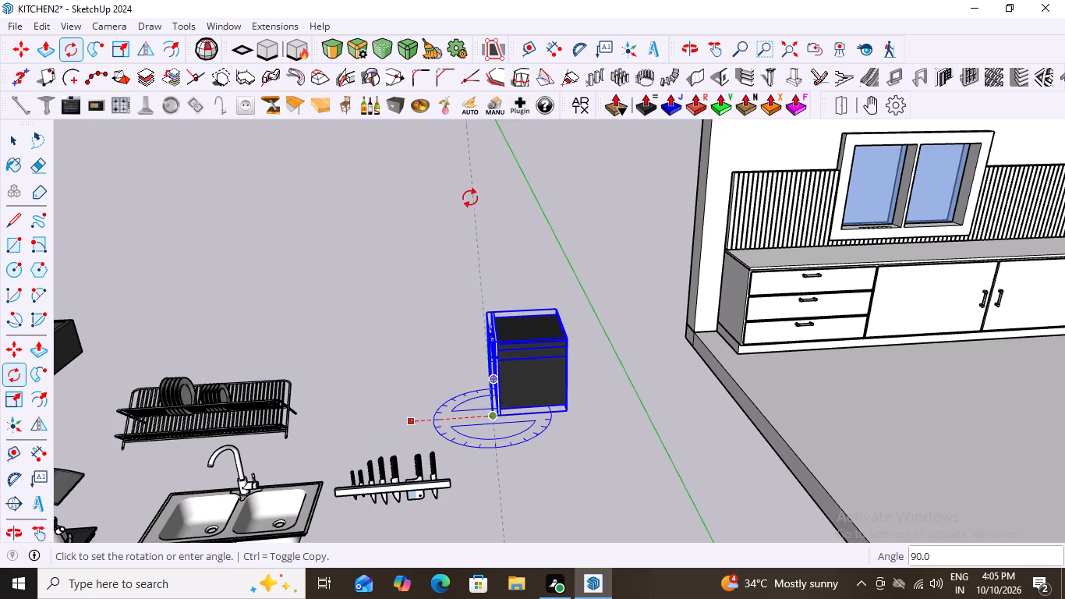
pyautogui.write('90')
pyautogui.press('Return')
pyautogui.press('space')
# Examine the rotated oven's front and side and its orientation relative to the kitchen cabinets.
pyautogui.scroll(-2, 412, 366)
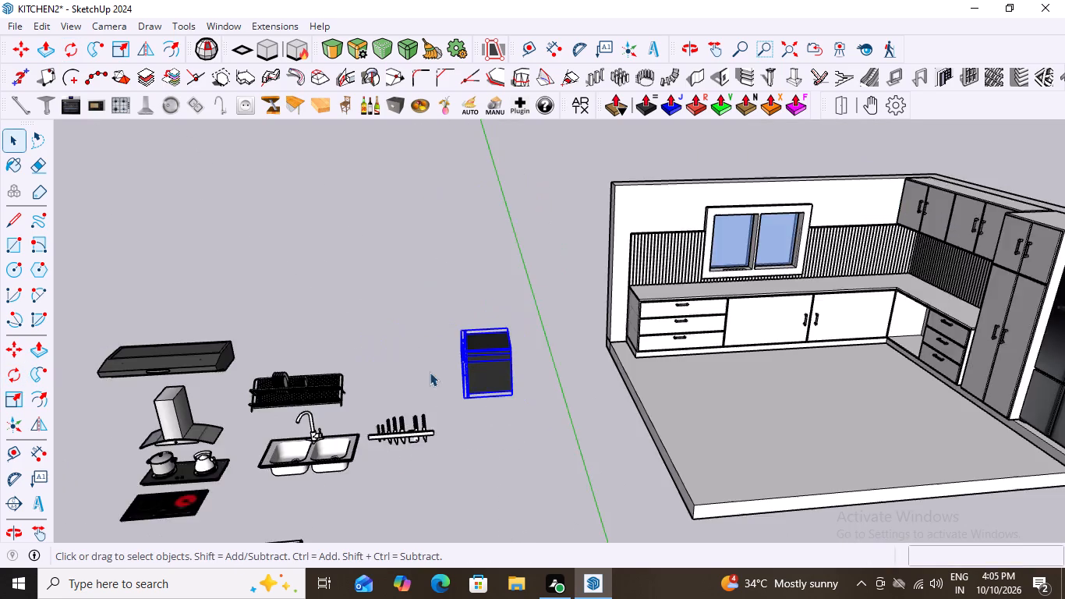
pyautogui.scroll(-5, 430, 372)
pyautogui.moveTo(471, 409); pyautogui.dragTo(773, 402, button='middle')
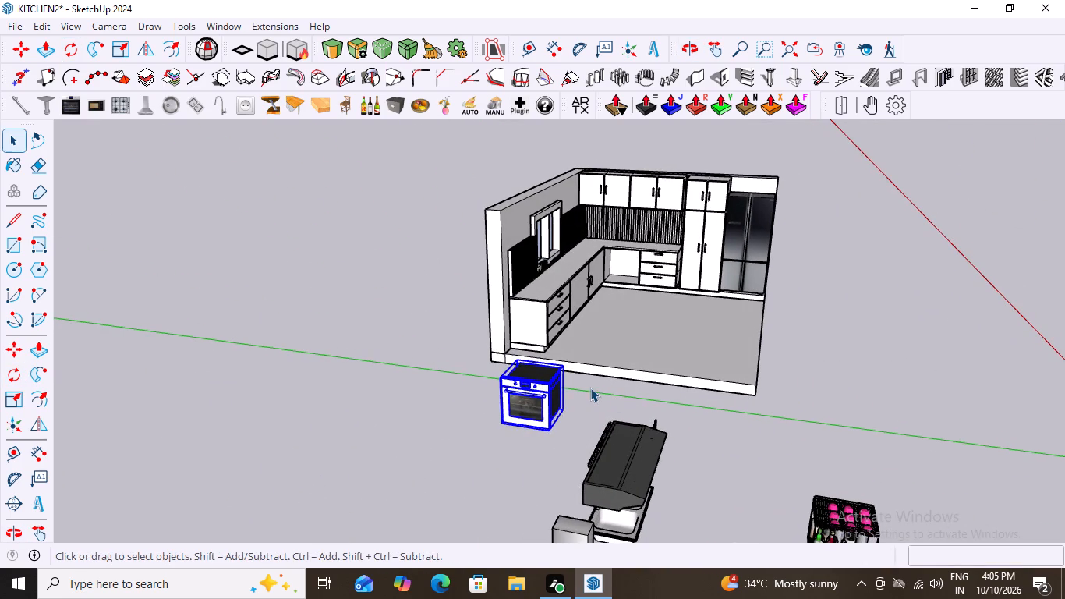
pyautogui.click(589, 386)
pyautogui.scroll(14, 522, 431)
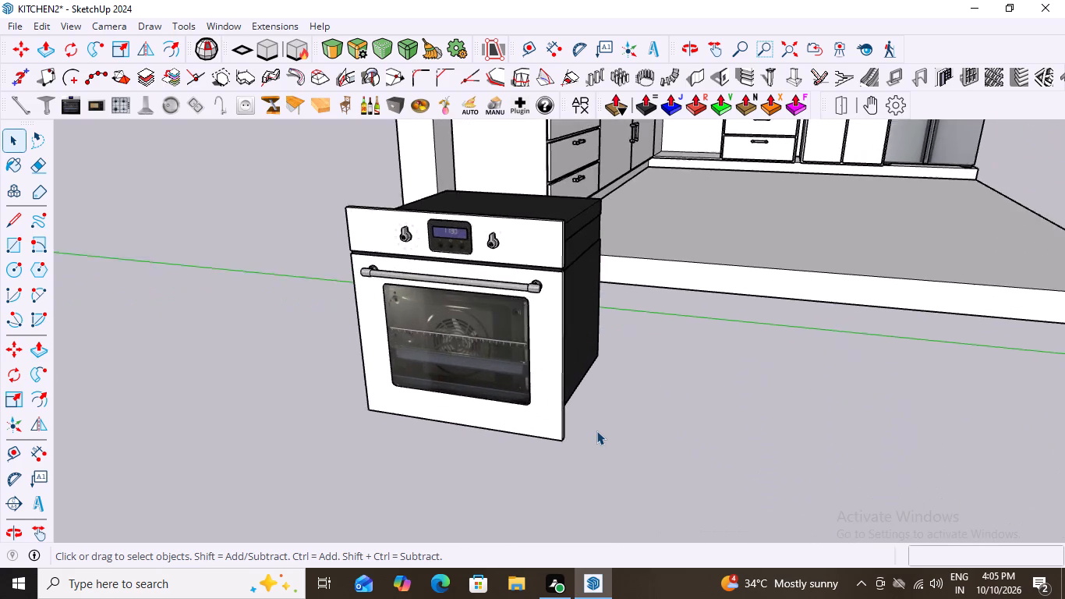
pyautogui.scroll(1, 596, 431)
pyautogui.moveTo(596, 431); pyautogui.dragTo(458, 438, button='middle')
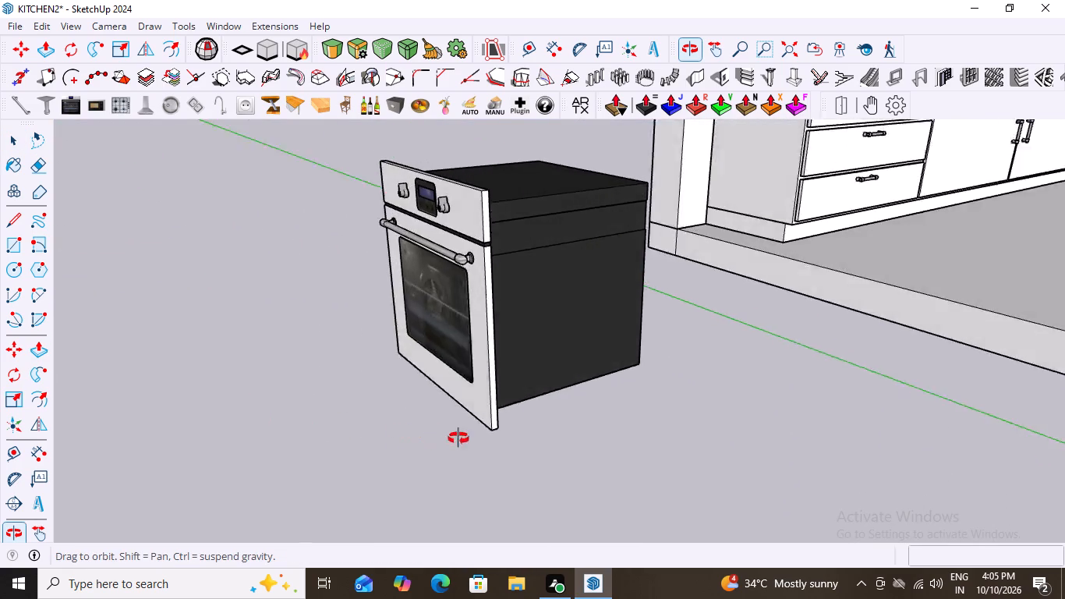
pyautogui.moveTo(458, 438); pyautogui.dragTo(428, 482, button='middle')
pyautogui.scroll(-11, 428, 482)
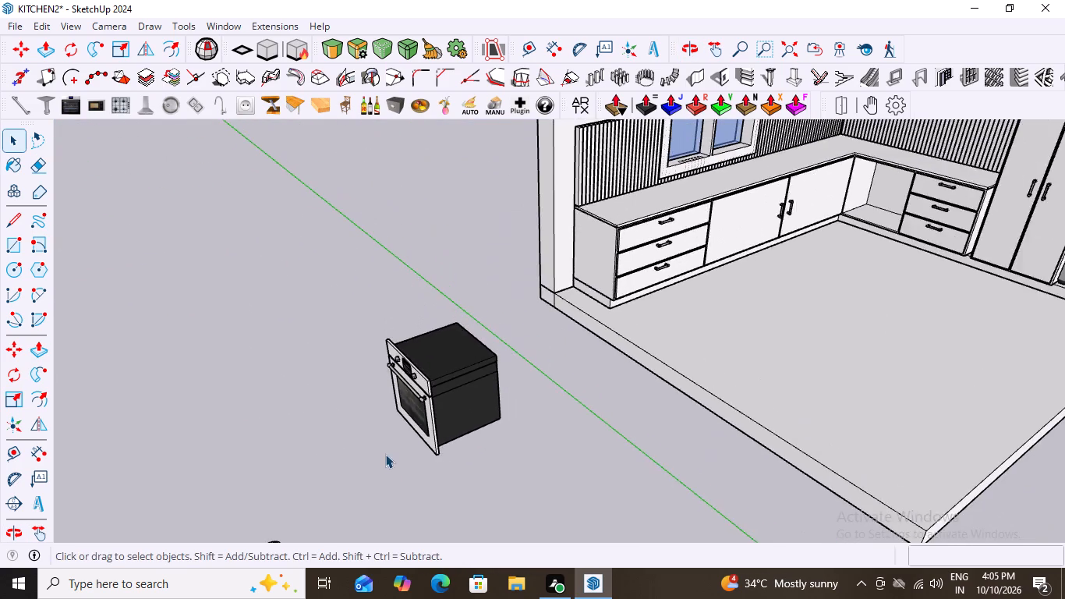
pyautogui.scroll(-3, 384, 449)
# Move the oven by its lower front corner into the open base-cabinet bay between the corner and the three-drawer unit.
pyautogui.scroll(3, 474, 385)
pyautogui.scroll(2, 441, 447)
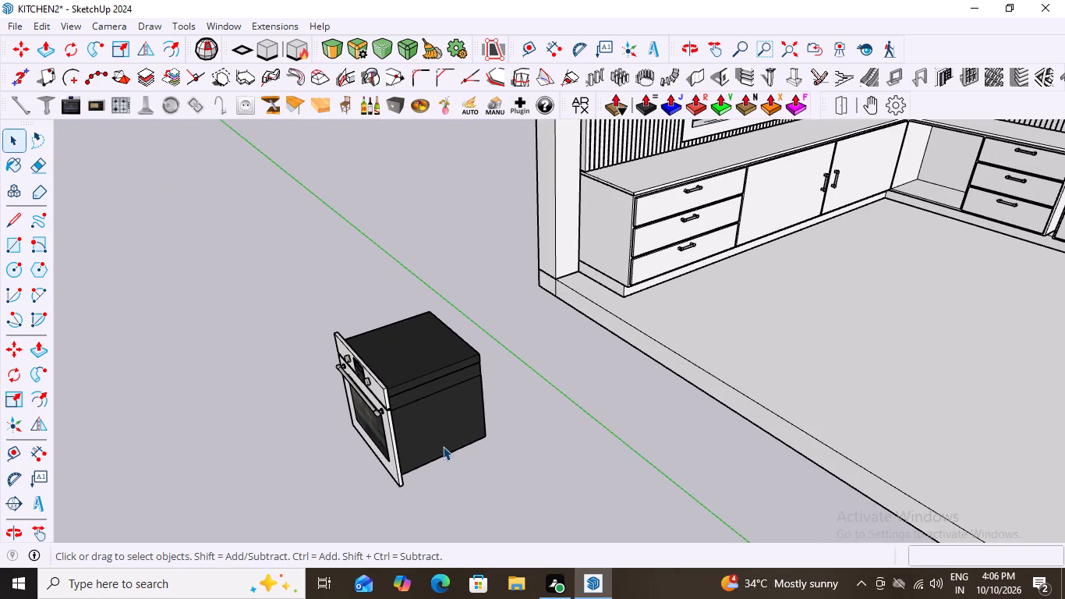
pyautogui.press('m')
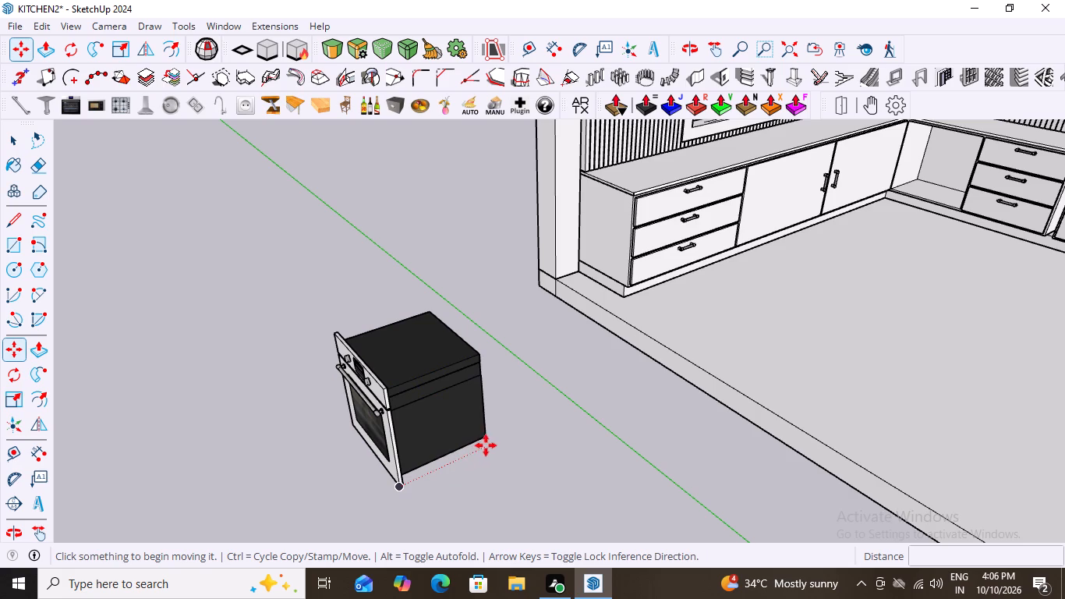
pyautogui.click(399, 491)
pyautogui.scroll(-2, 447, 475)
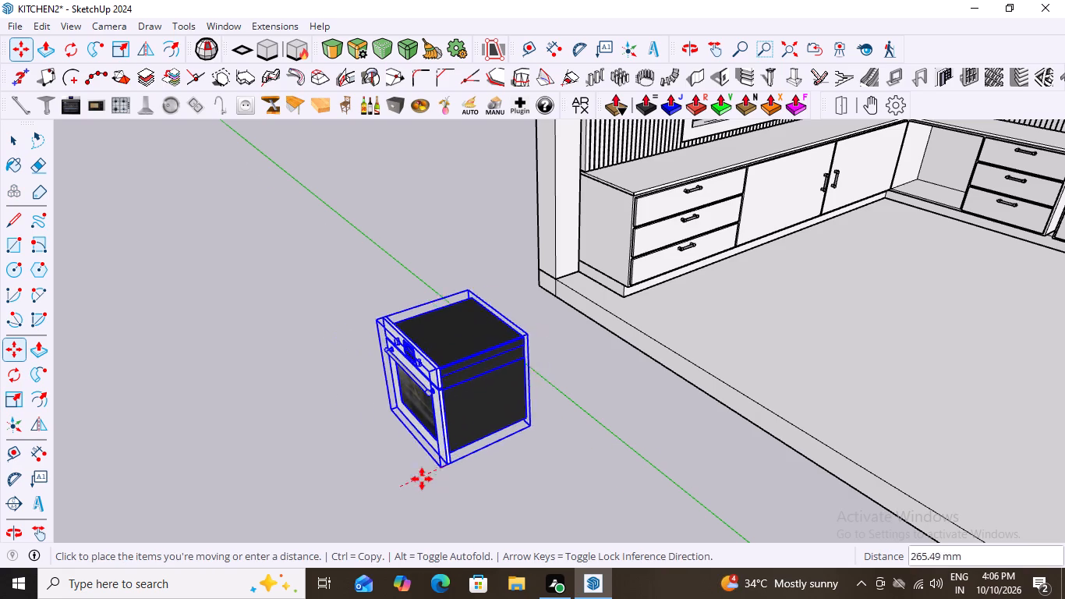
pyautogui.scroll(-12, 422, 479)
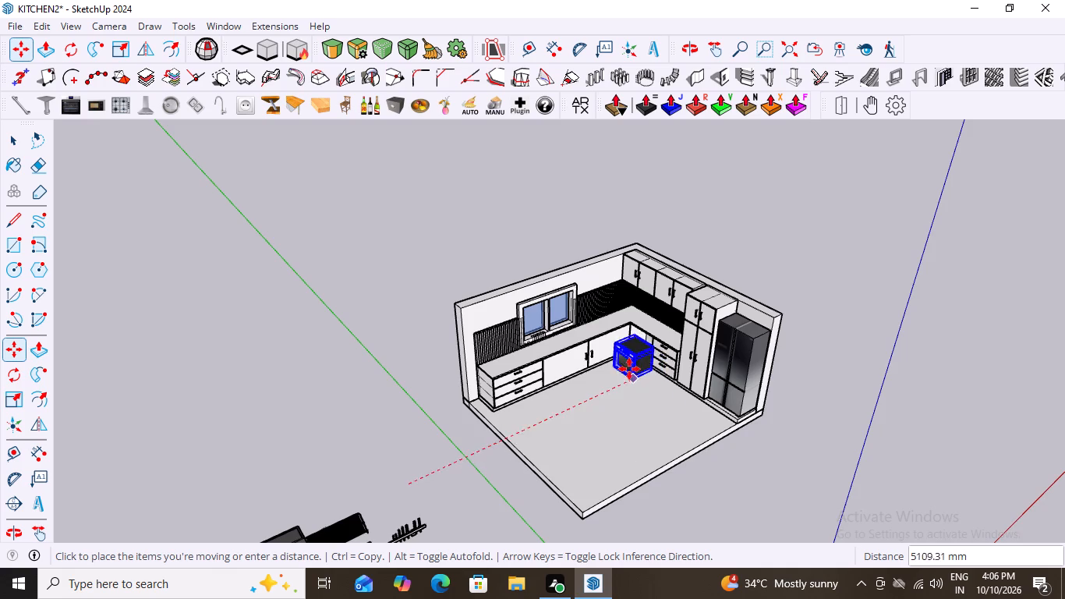
pyautogui.scroll(14, 628, 367)
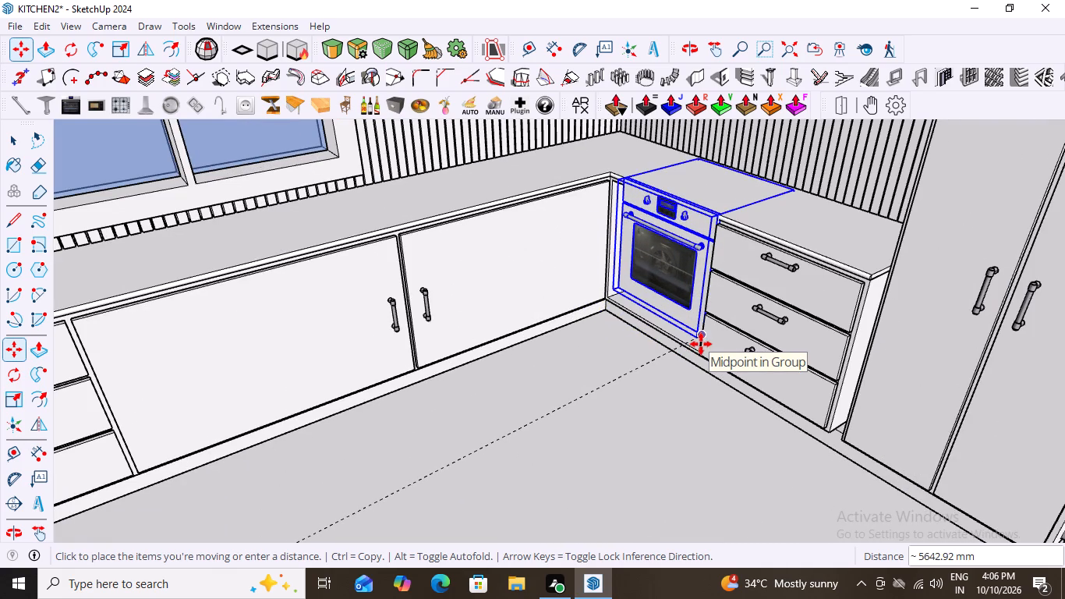
pyautogui.scroll(2, 699, 350)
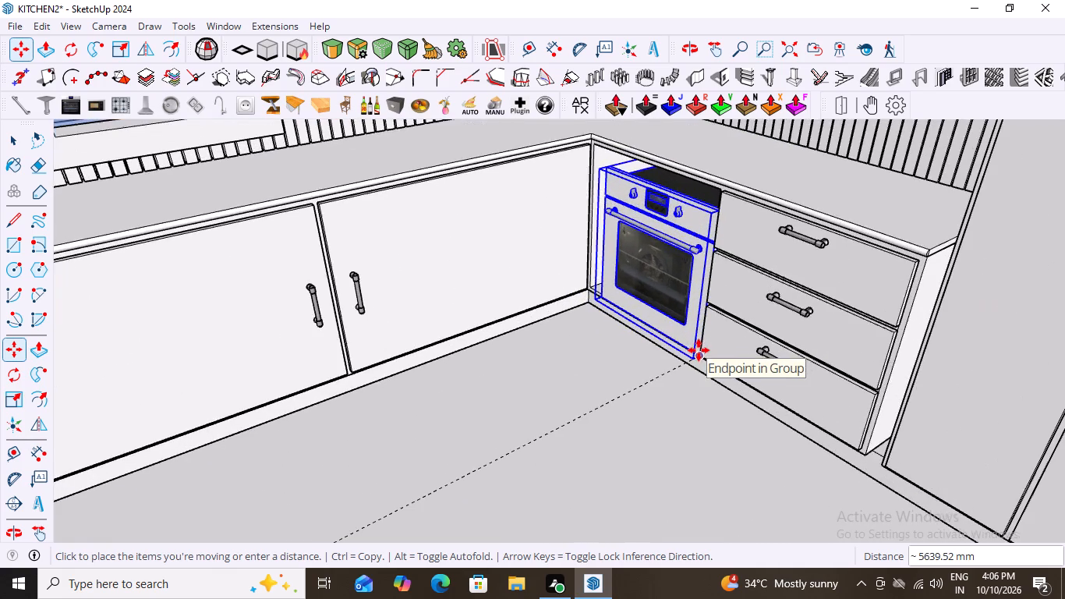
pyautogui.moveTo(699, 350); pyautogui.dragTo(646, 381, button='middle')
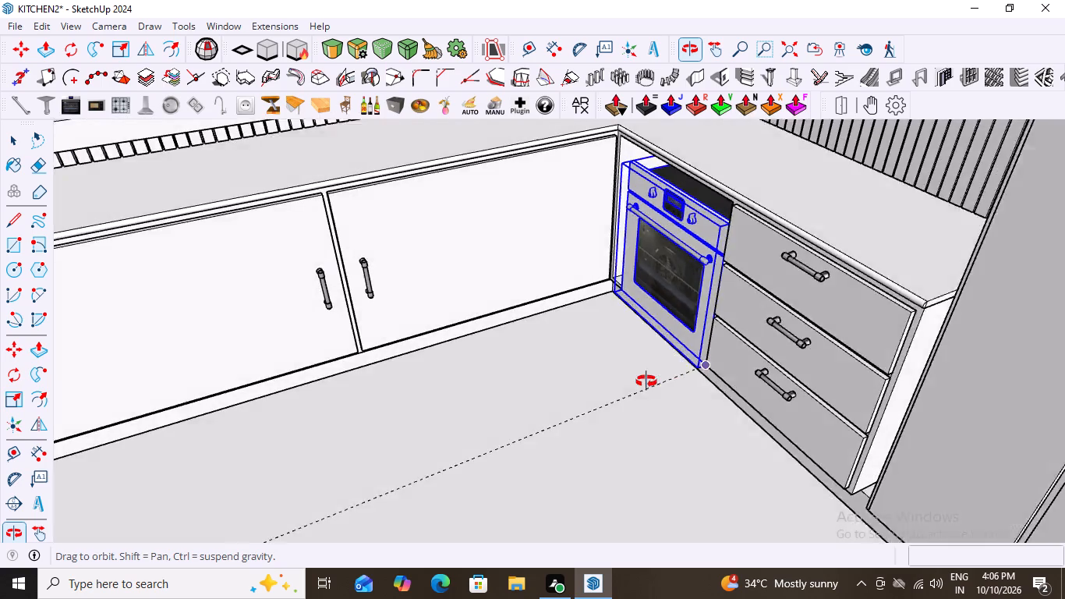
pyautogui.moveTo(646, 381); pyautogui.dragTo(654, 399, button='middle')
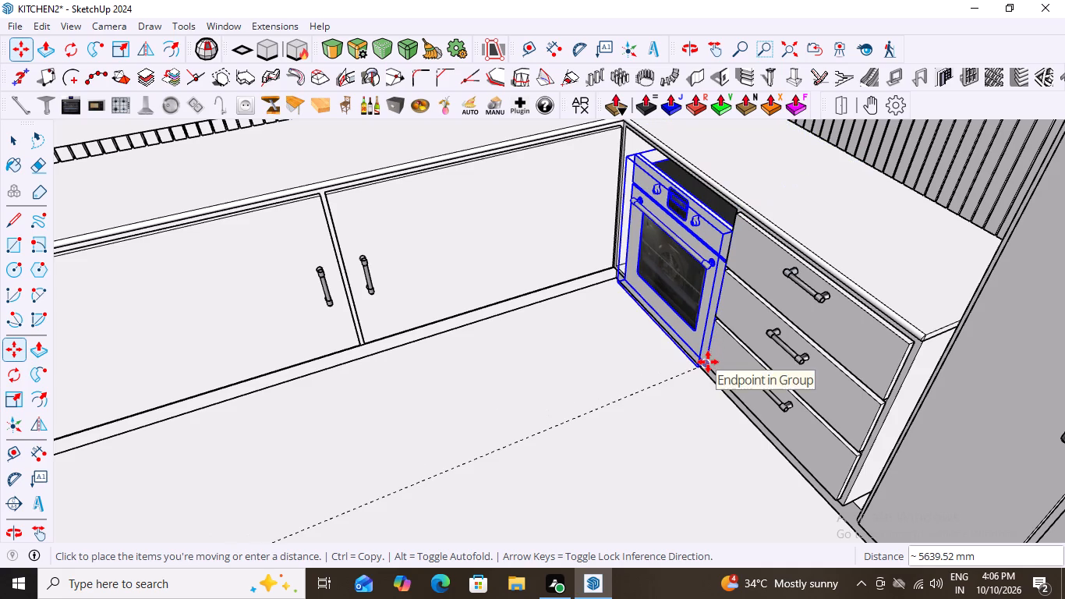
pyautogui.click(708, 362)
# Examine the oven's position in the base-cabinet bay from the front, leaving it deselected.
pyautogui.scroll(-4, 606, 411)
pyautogui.moveTo(609, 437); pyautogui.dragTo(875, 310, button='middle')
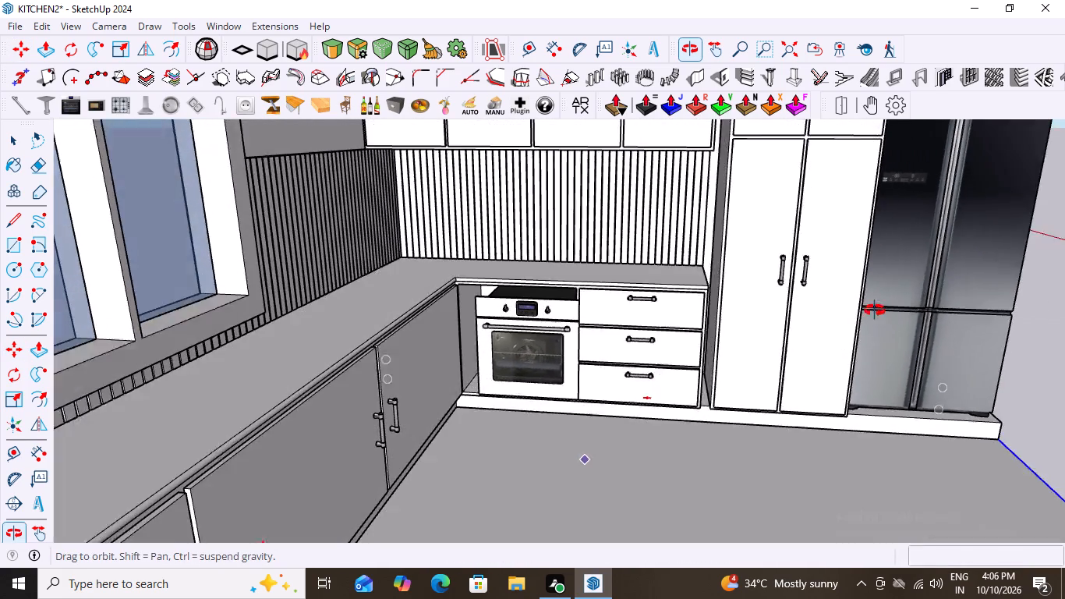
pyautogui.moveTo(875, 310); pyautogui.dragTo(884, 292, button='middle')
pyautogui.scroll(-2, 539, 477)
pyautogui.scroll(-5, 476, 459)
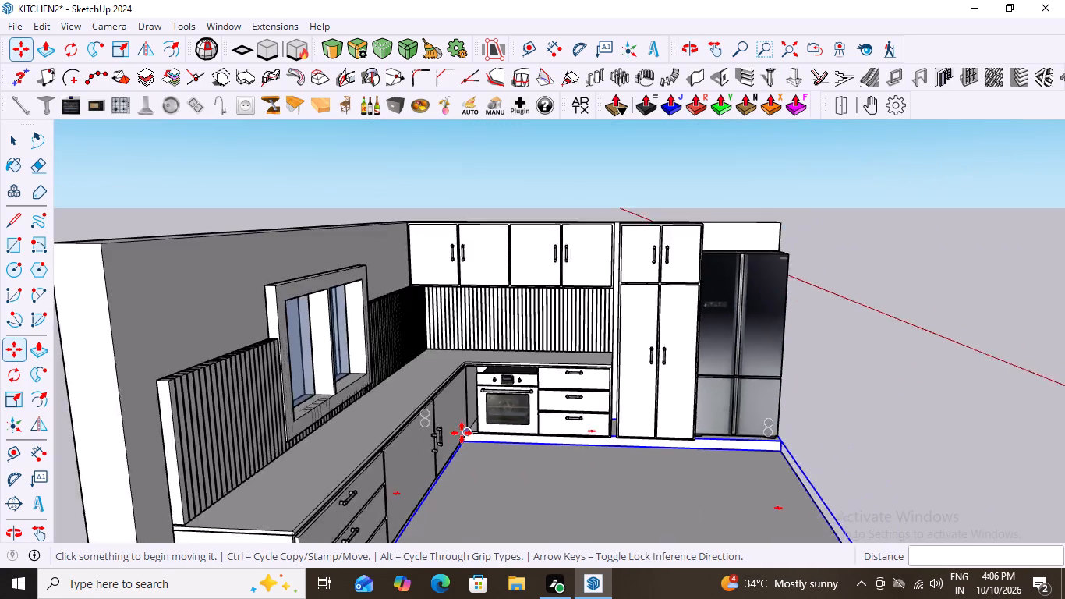
pyautogui.scroll(-7, 462, 433)
pyautogui.press('space')
pyautogui.click(801, 348)
pyautogui.scroll(2, 469, 409)
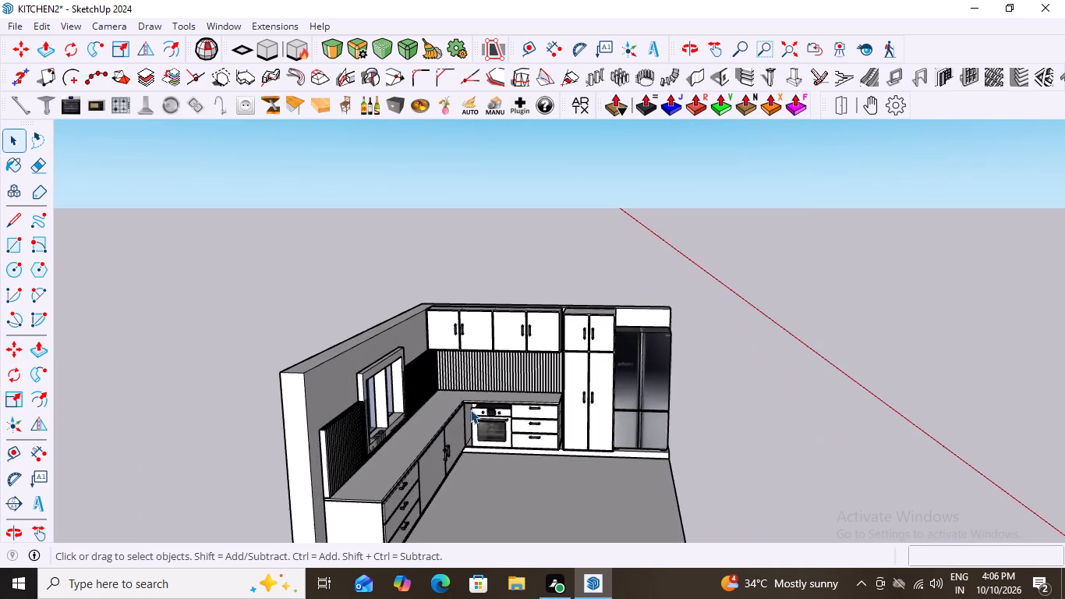
pyautogui.scroll(13, 470, 409)
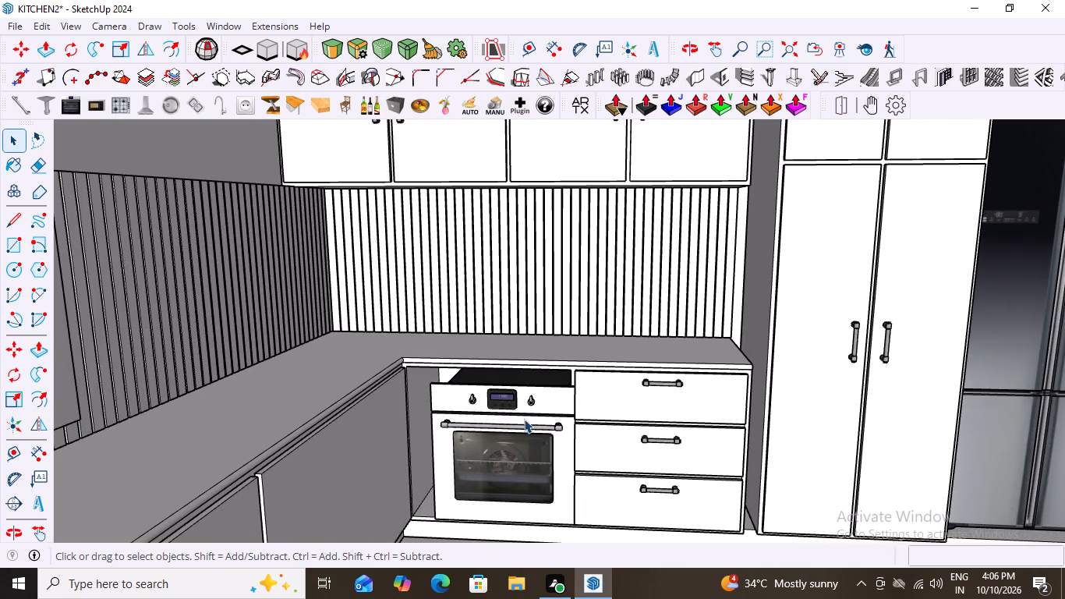
pyautogui.scroll(-2, 524, 419)
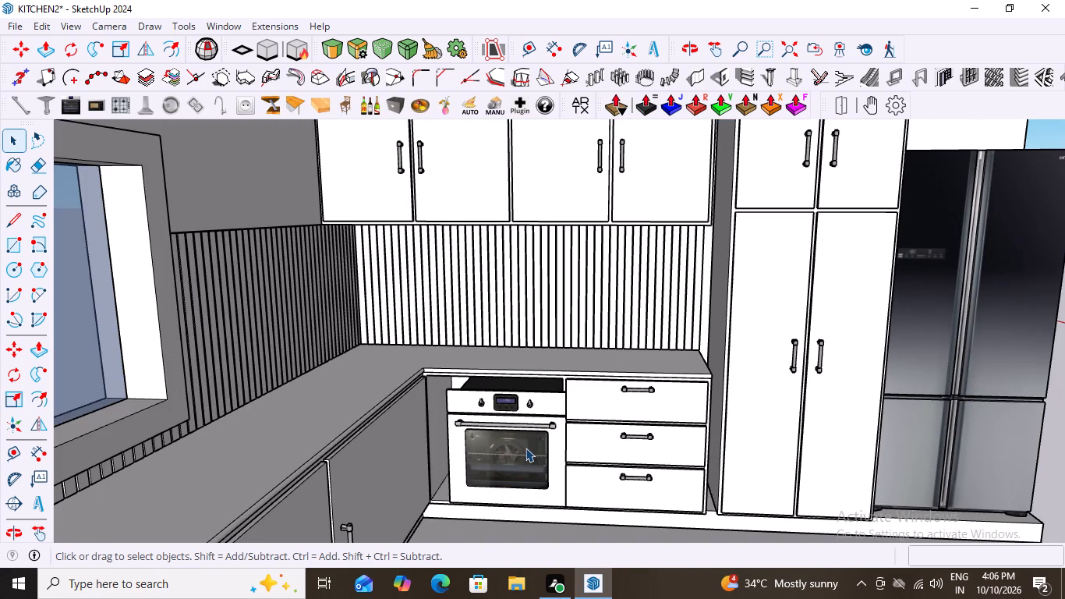
# Move the oven about 89 mm from its upper front corner to the bay's upper front corner beside the drawers.
pyautogui.click(525, 448)
pyautogui.scroll(2, 522, 500)
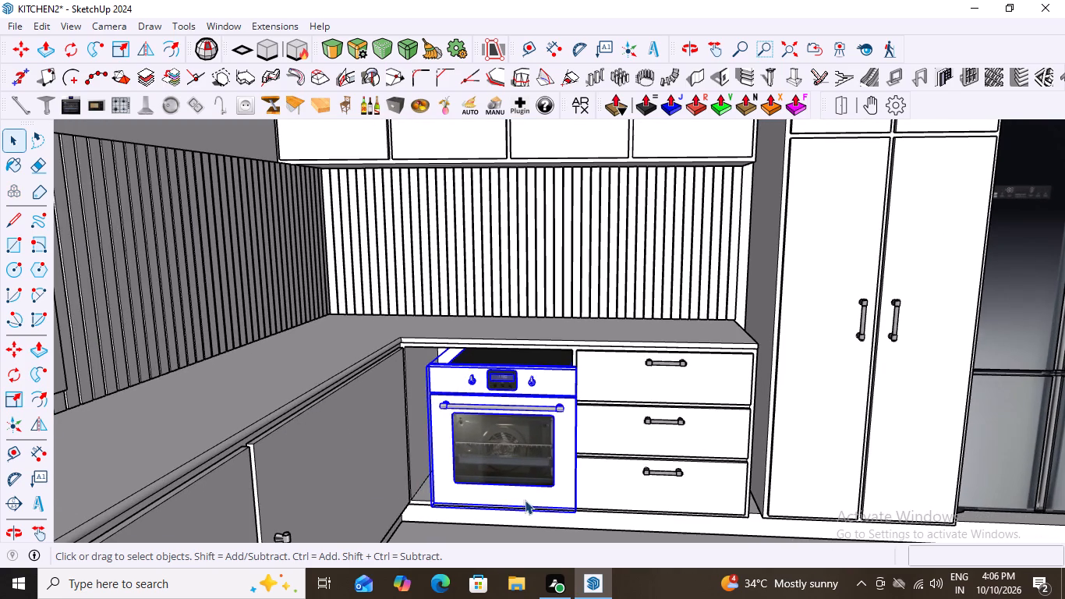
pyautogui.middleClick(529, 491)
pyautogui.scroll(6, 564, 366)
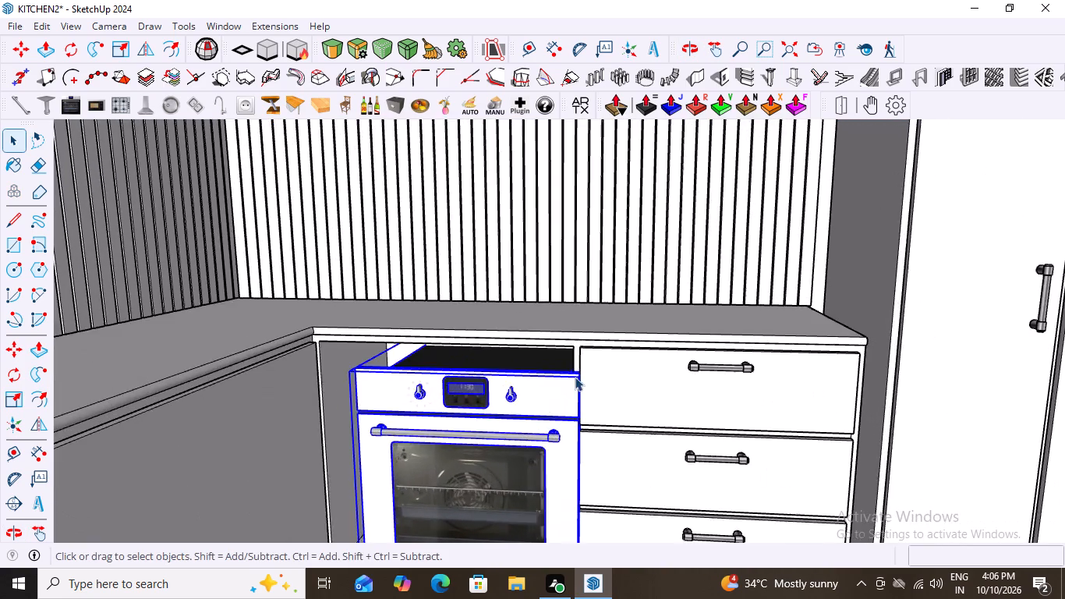
pyautogui.scroll(6, 575, 377)
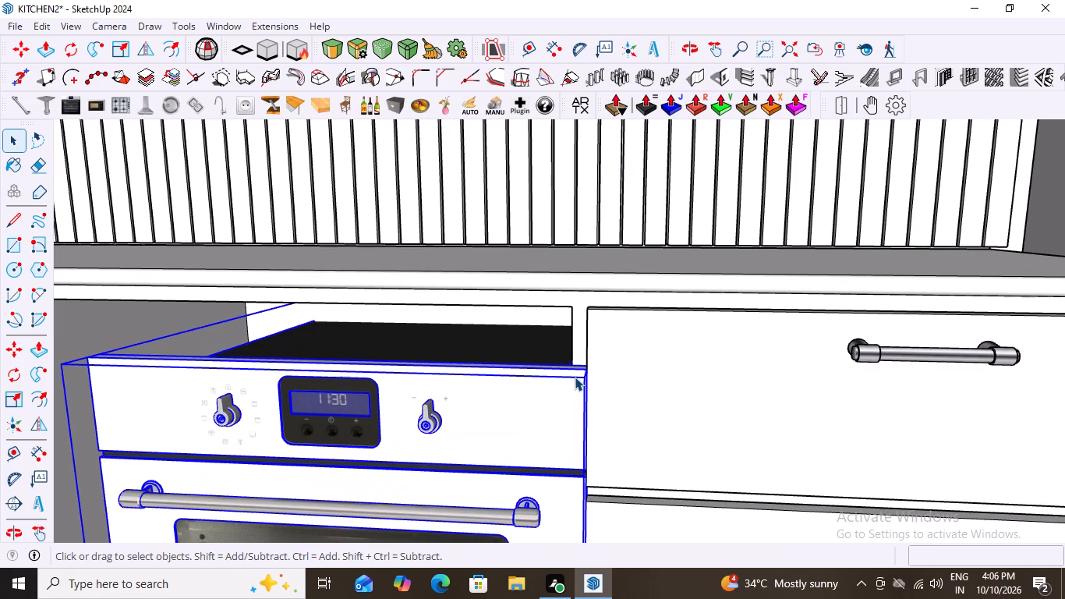
pyautogui.press('m')
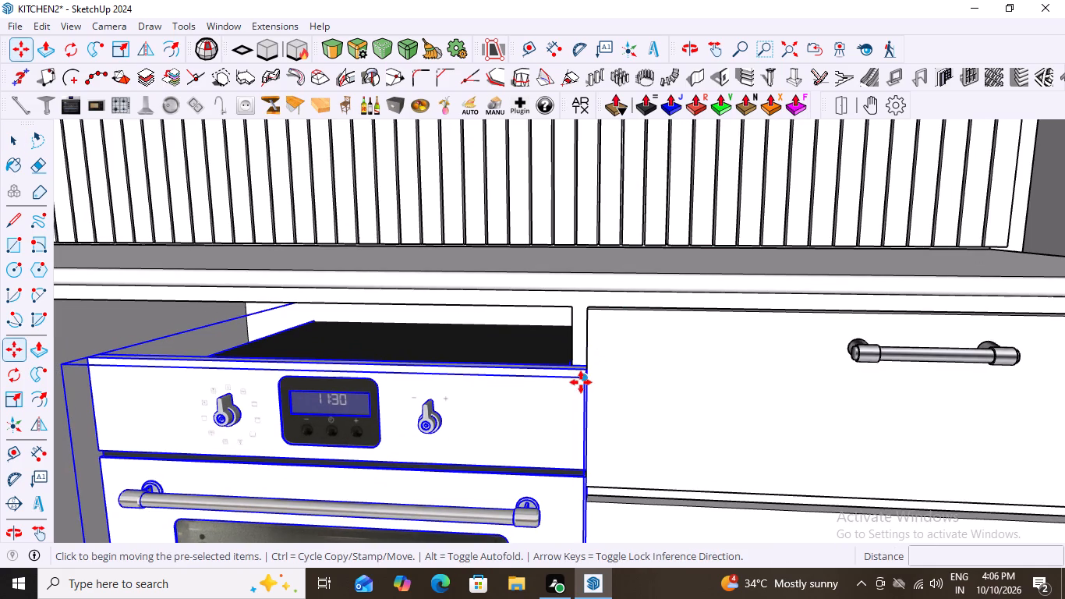
pyautogui.click(581, 382)
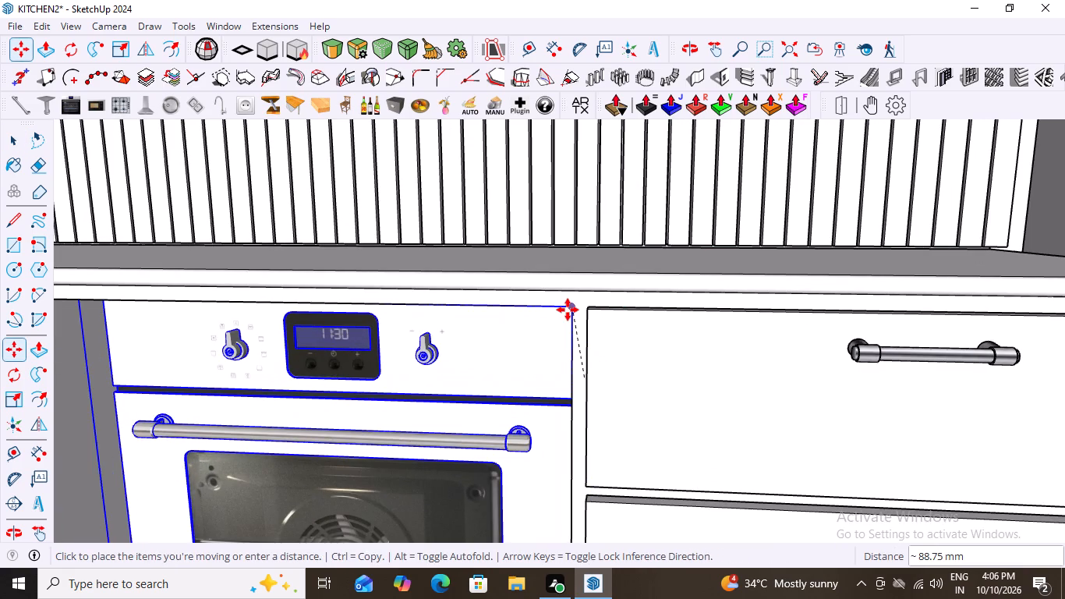
pyautogui.click(568, 310)
# Examine the oven's fit beneath the countertop and beside the drawers from the front and from around the kitchen.
pyautogui.scroll(-10, 514, 352)
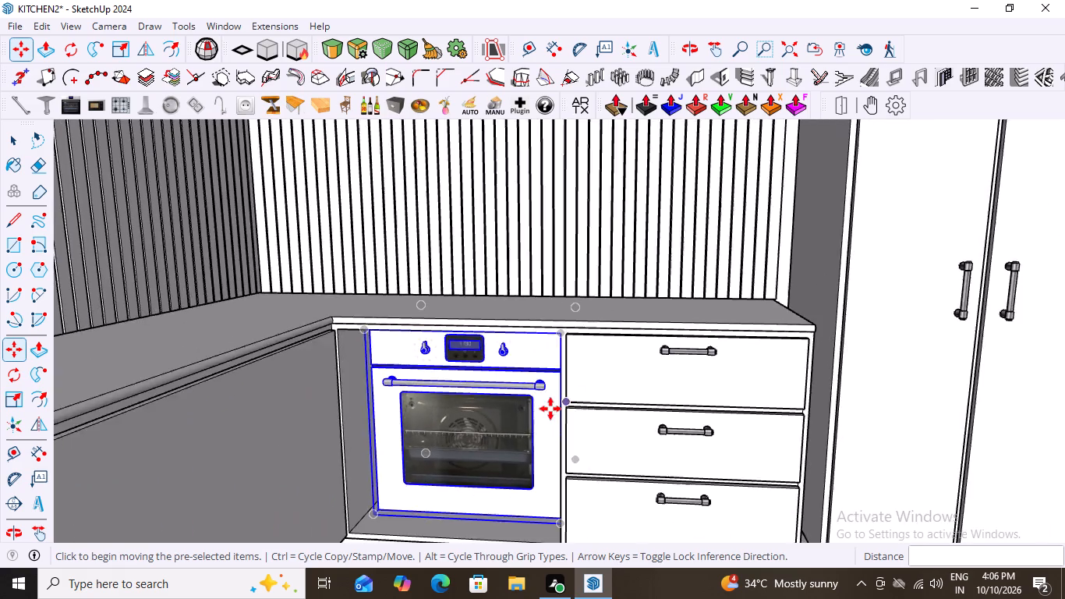
pyautogui.scroll(-15, 550, 409)
pyautogui.moveTo(674, 440); pyautogui.dragTo(55, 473, button='middle')
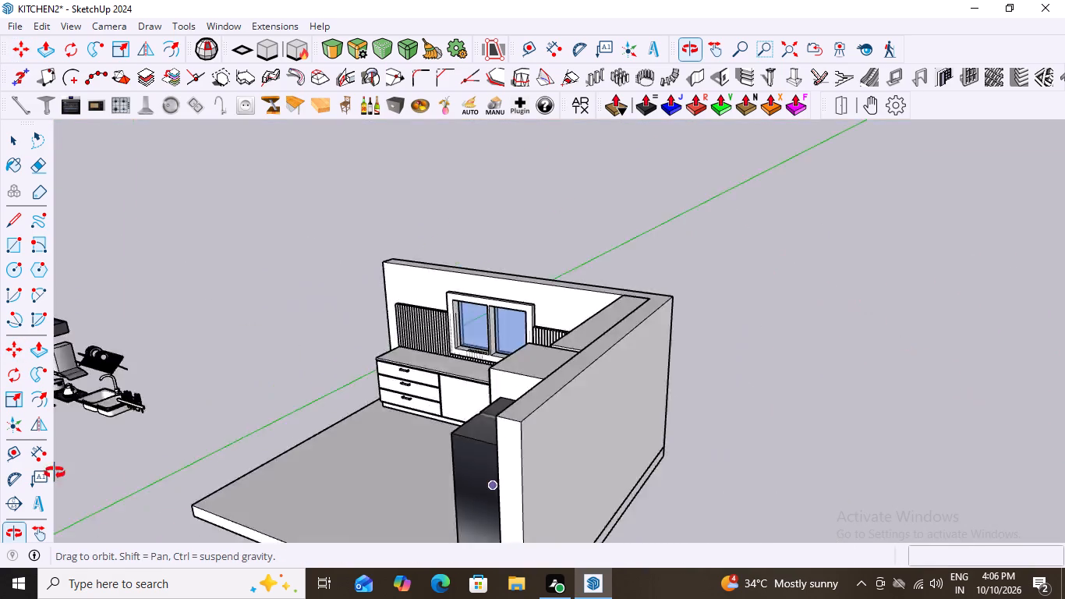
pyautogui.moveTo(55, 473); pyautogui.dragTo(647, 467, button='middle')
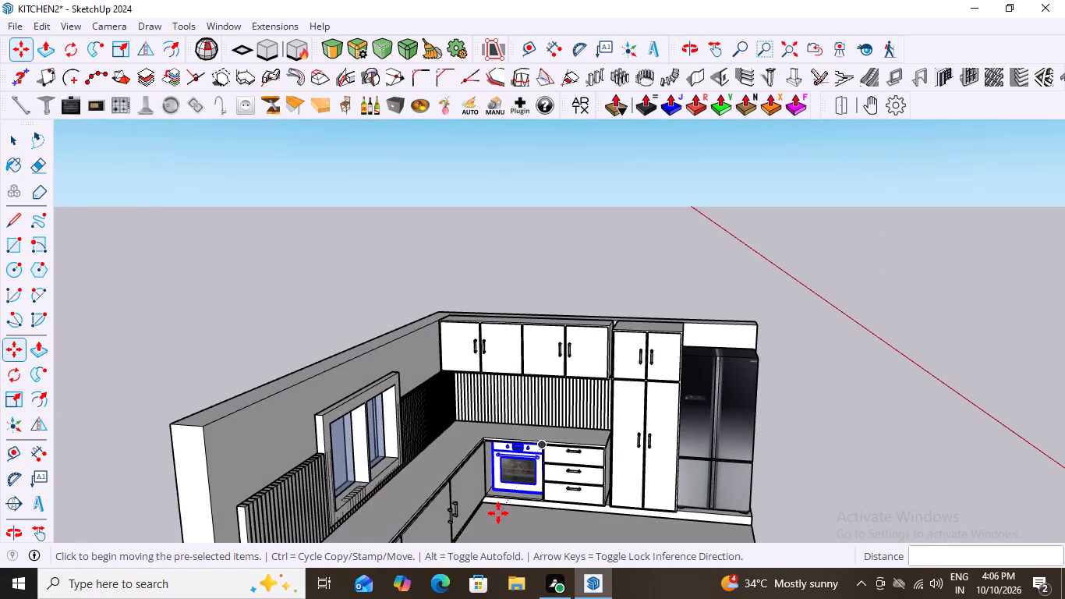
pyautogui.scroll(9, 498, 513)
pyautogui.scroll(-3, 494, 456)
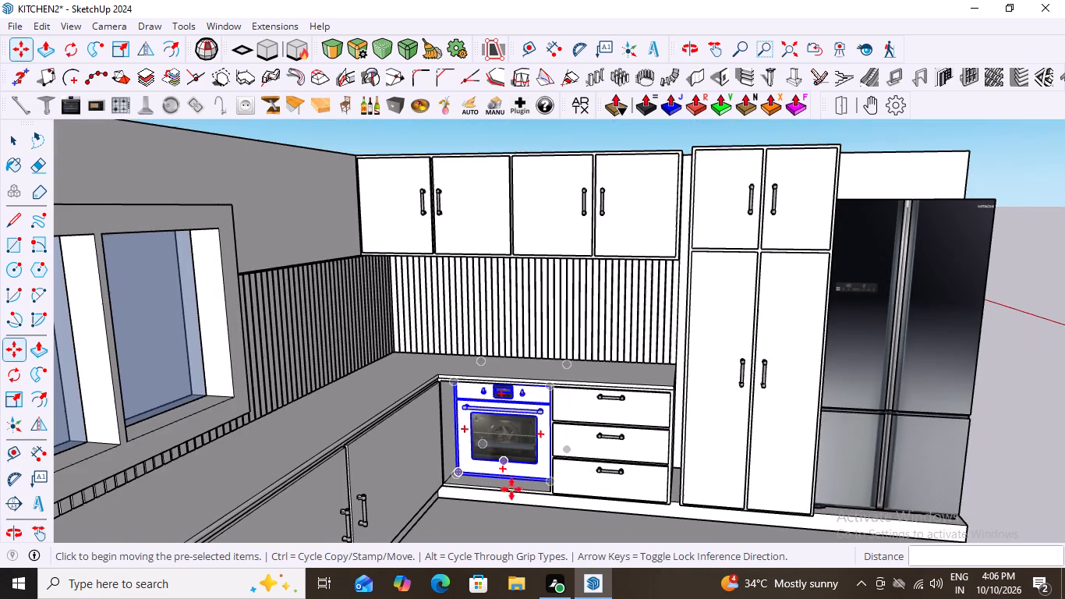
pyautogui.moveTo(518, 505); pyautogui.dragTo(600, 497, button='middle')
pyautogui.scroll(3, 485, 523)
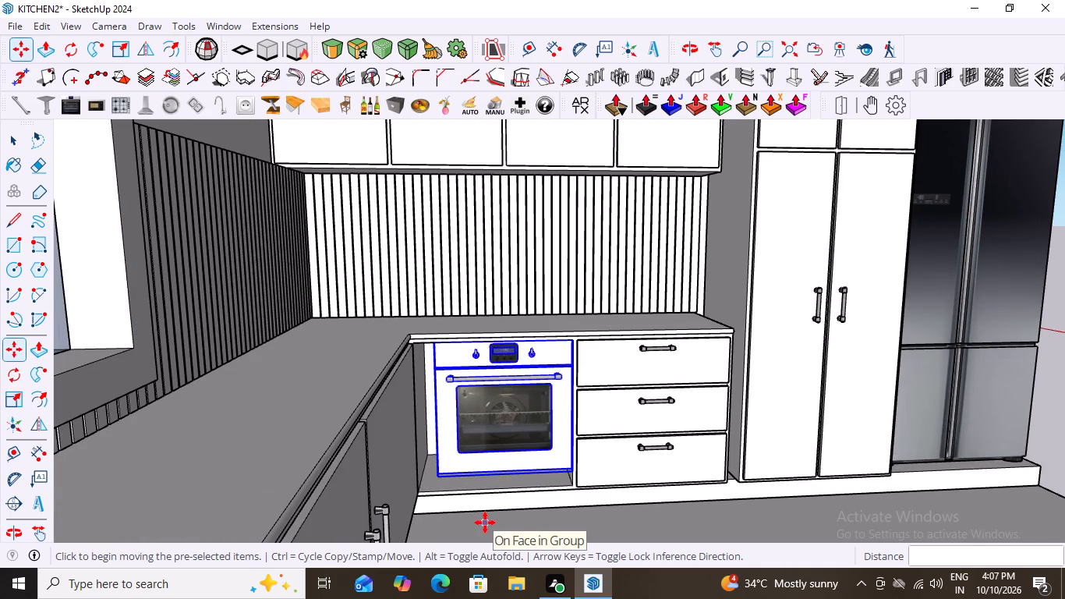
# Scale the oven along the red axis toward the kitchen corner to fill the bay's width, leaving it deselected.
pyautogui.press('space')
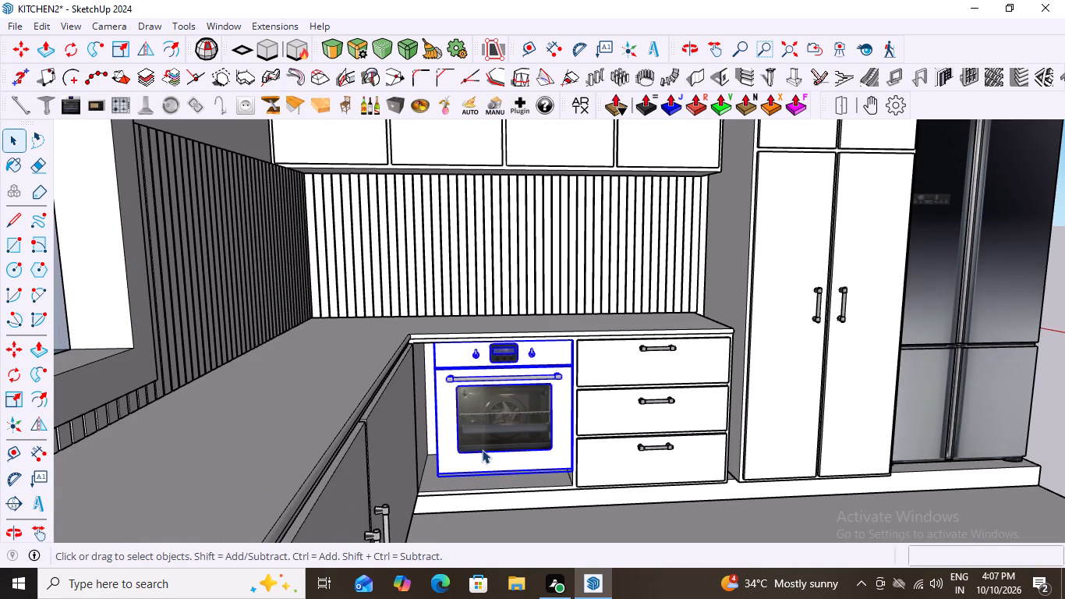
pyautogui.press('s')
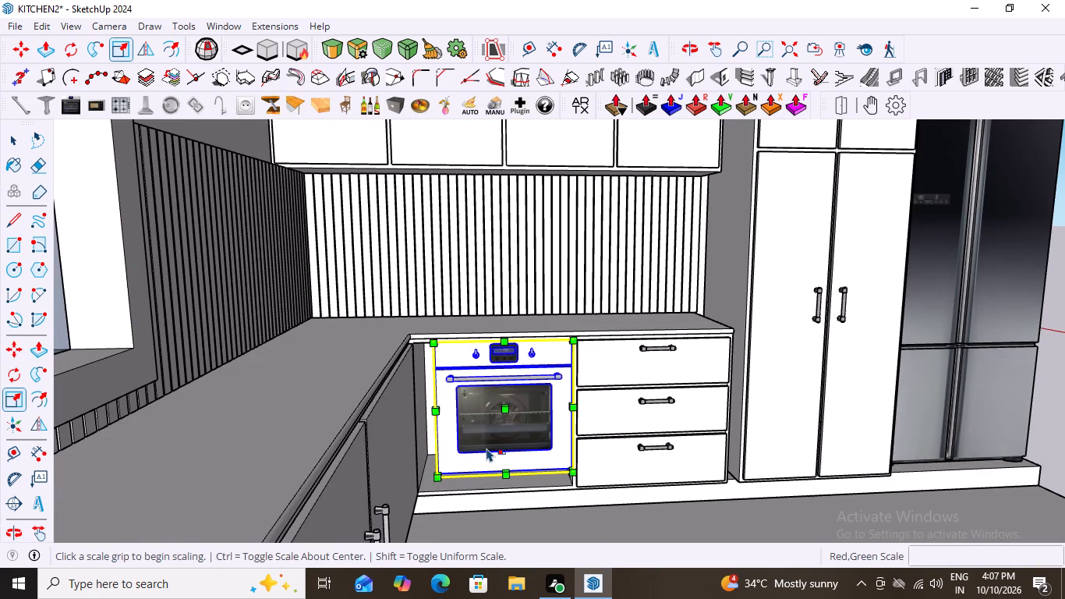
pyautogui.moveTo(477, 498); pyautogui.dragTo(518, 532, button='middle')
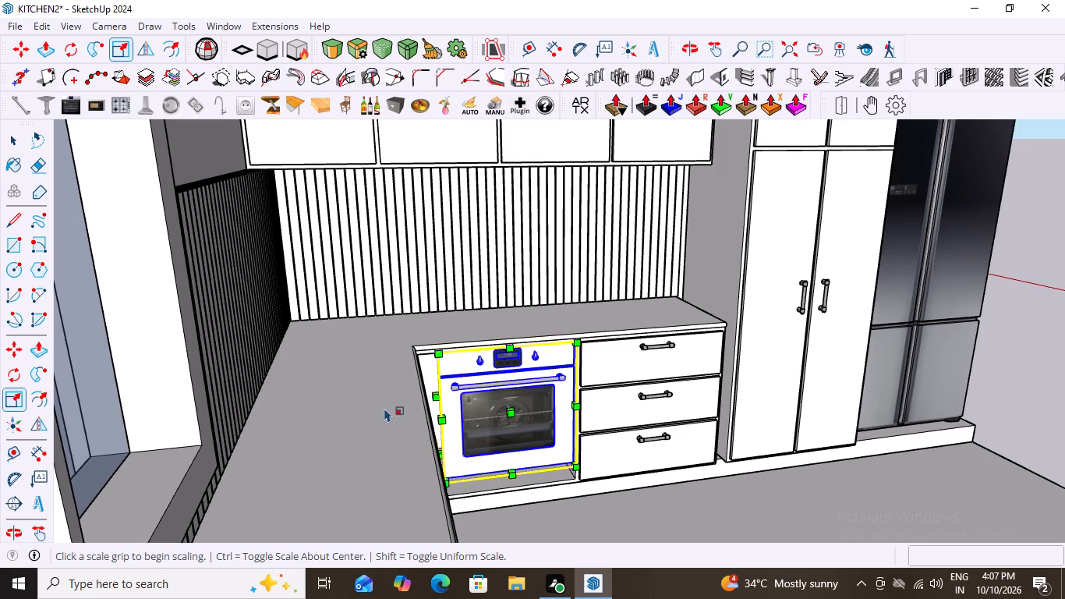
pyautogui.scroll(8, 462, 390)
pyautogui.scroll(3, 390, 447)
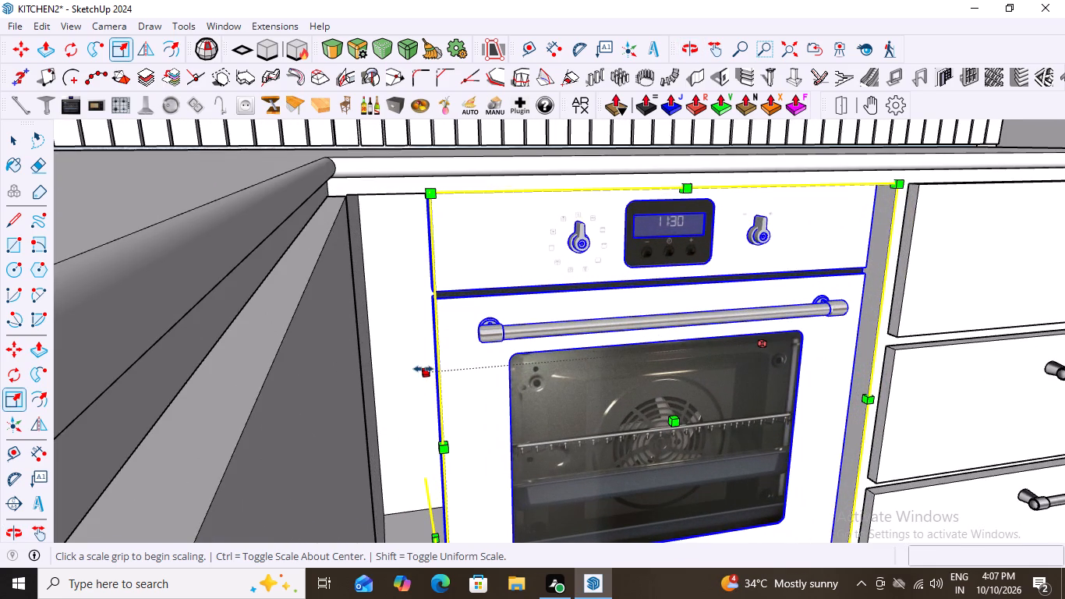
pyautogui.moveTo(424, 373); pyautogui.dragTo(359, 374)
pyautogui.scroll(-11, 232, 354)
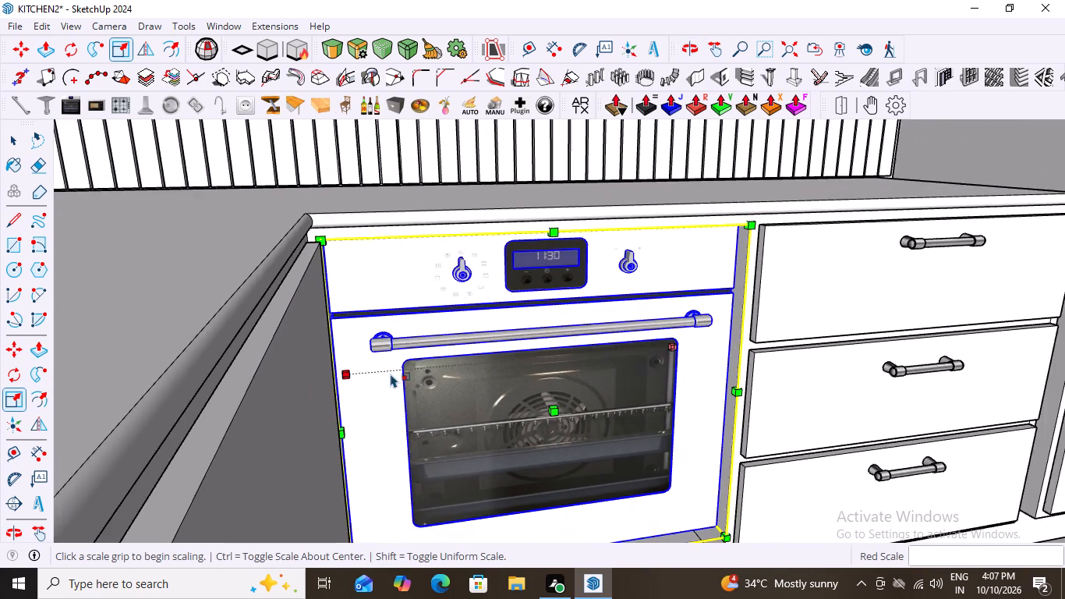
pyautogui.scroll(-12, 391, 374)
pyautogui.press('space')
pyautogui.click(608, 485)
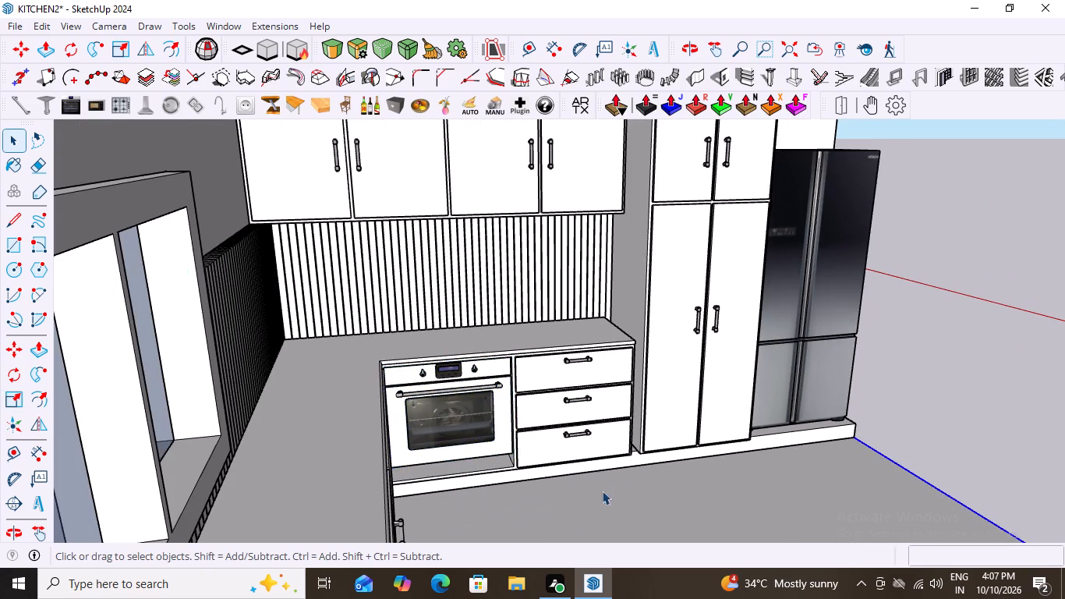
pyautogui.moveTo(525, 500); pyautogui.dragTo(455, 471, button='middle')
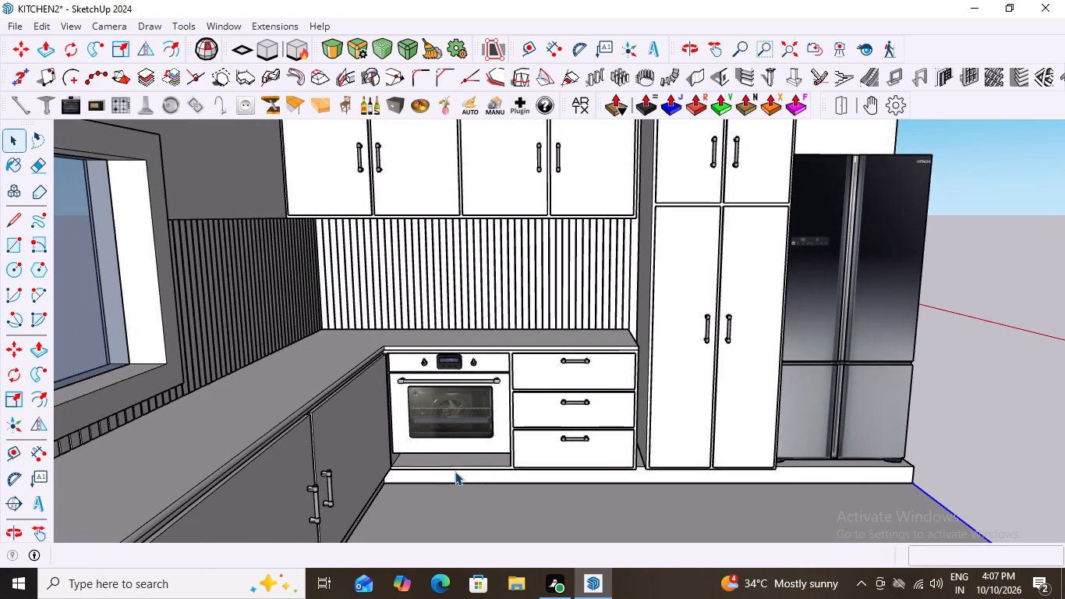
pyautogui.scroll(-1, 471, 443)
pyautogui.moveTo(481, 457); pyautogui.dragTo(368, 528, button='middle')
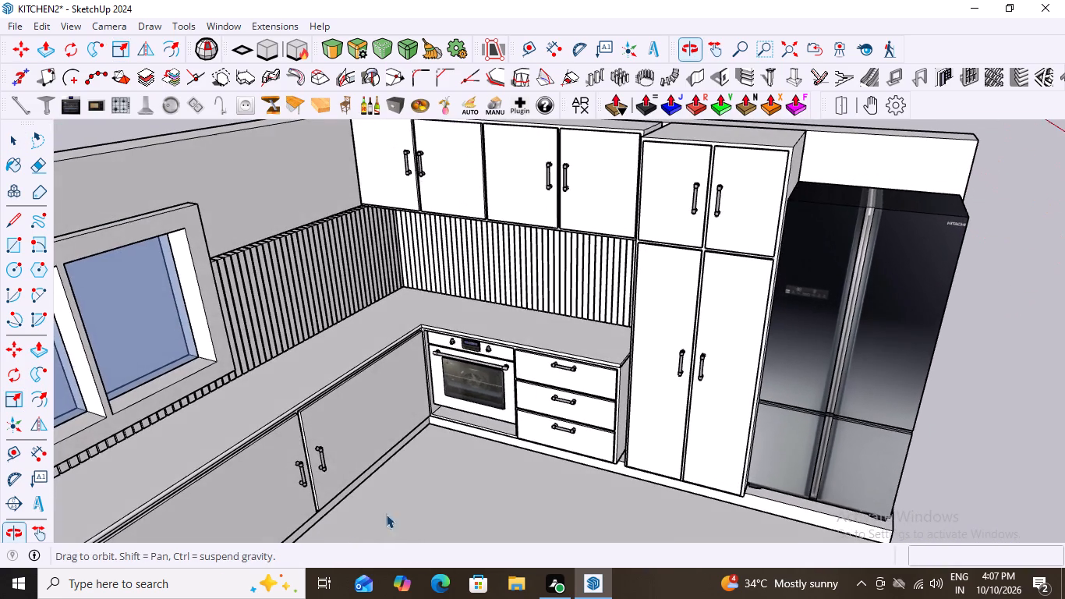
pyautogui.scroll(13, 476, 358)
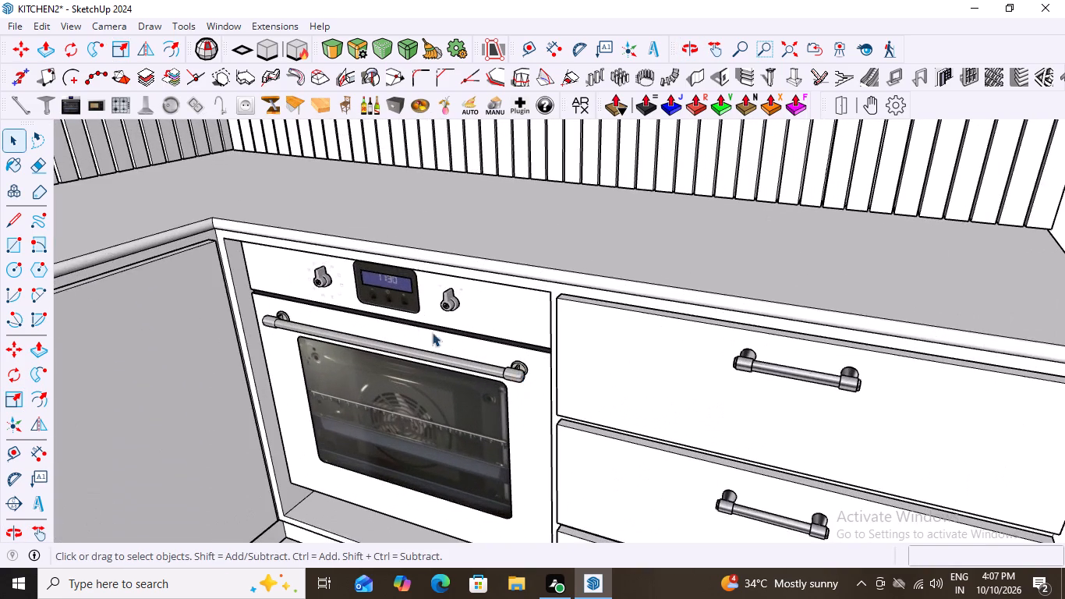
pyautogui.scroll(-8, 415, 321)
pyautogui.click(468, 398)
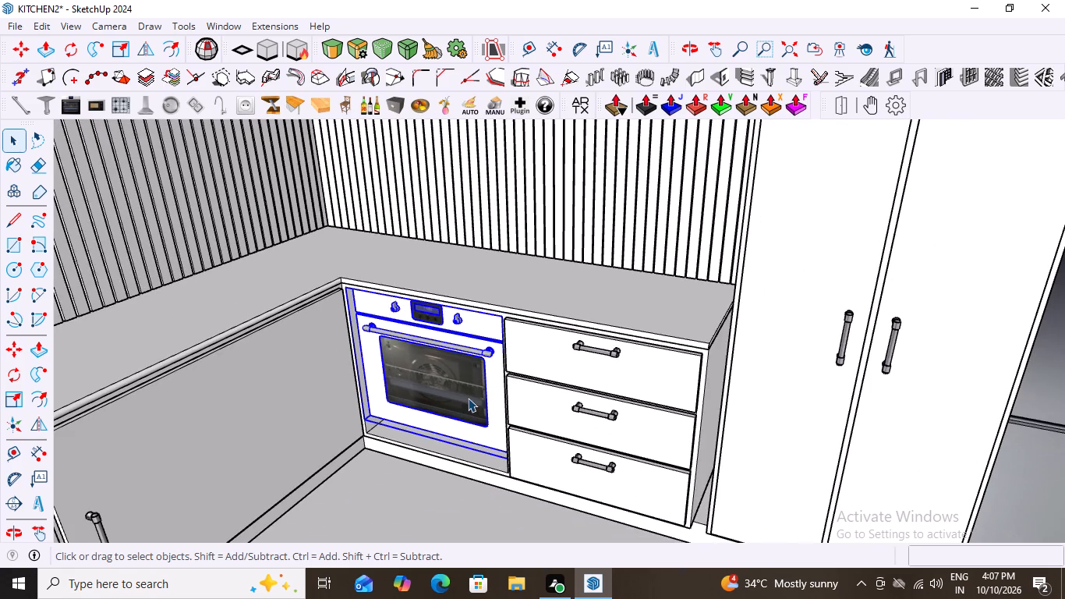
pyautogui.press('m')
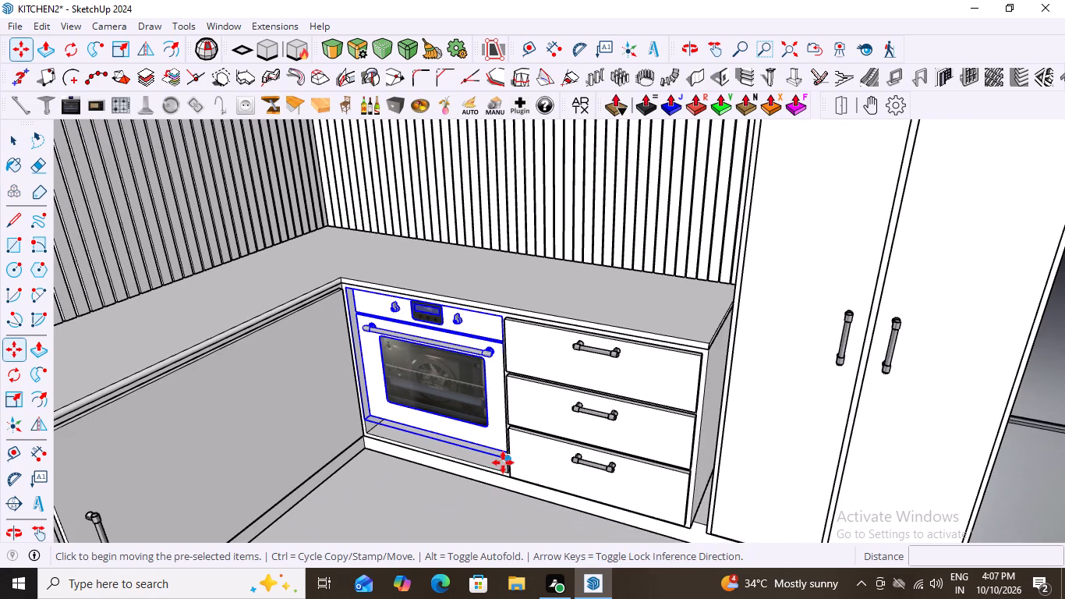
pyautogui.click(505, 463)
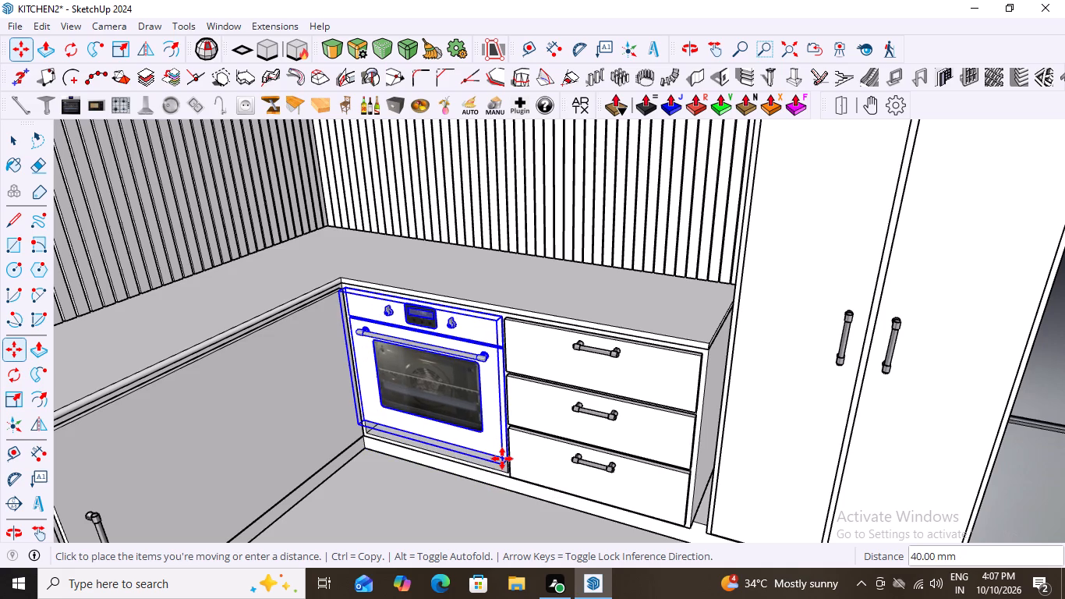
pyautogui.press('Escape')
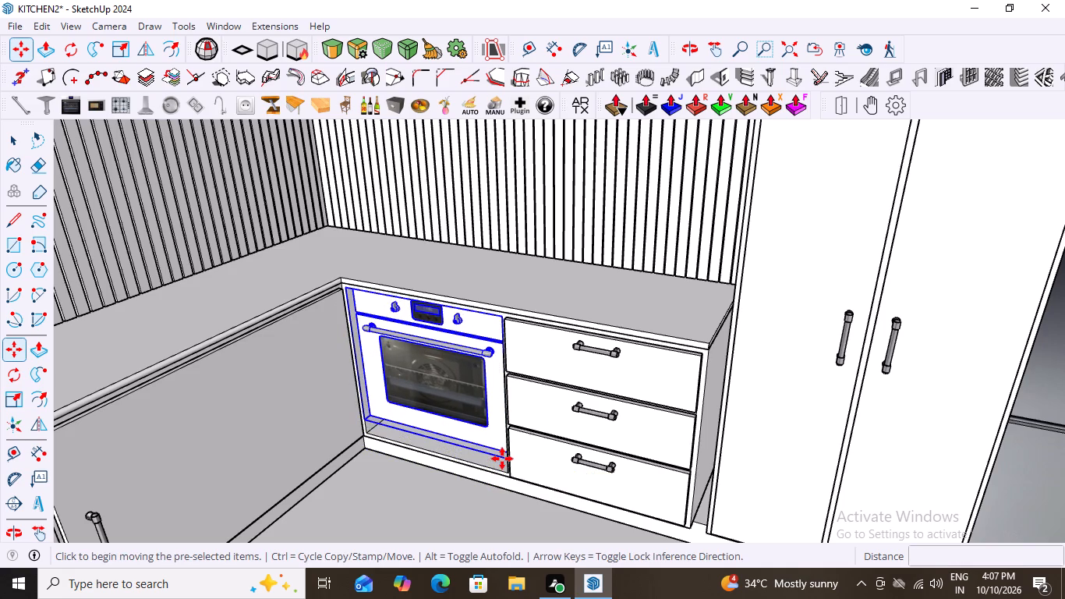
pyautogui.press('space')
# Scale the oven by 1.22 along the green axis so its front projects out of the base-cabinet bay, and deselect it.
pyautogui.moveTo(458, 492); pyautogui.dragTo(606, 389, button='middle')
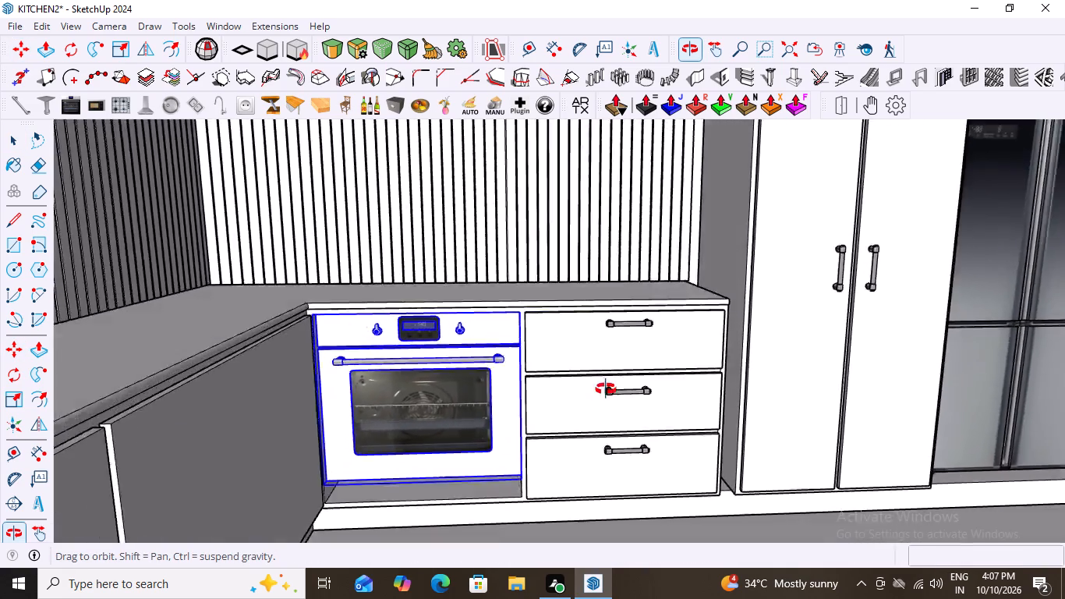
pyautogui.moveTo(606, 389); pyautogui.dragTo(523, 481, button='middle')
pyautogui.scroll(2, 477, 466)
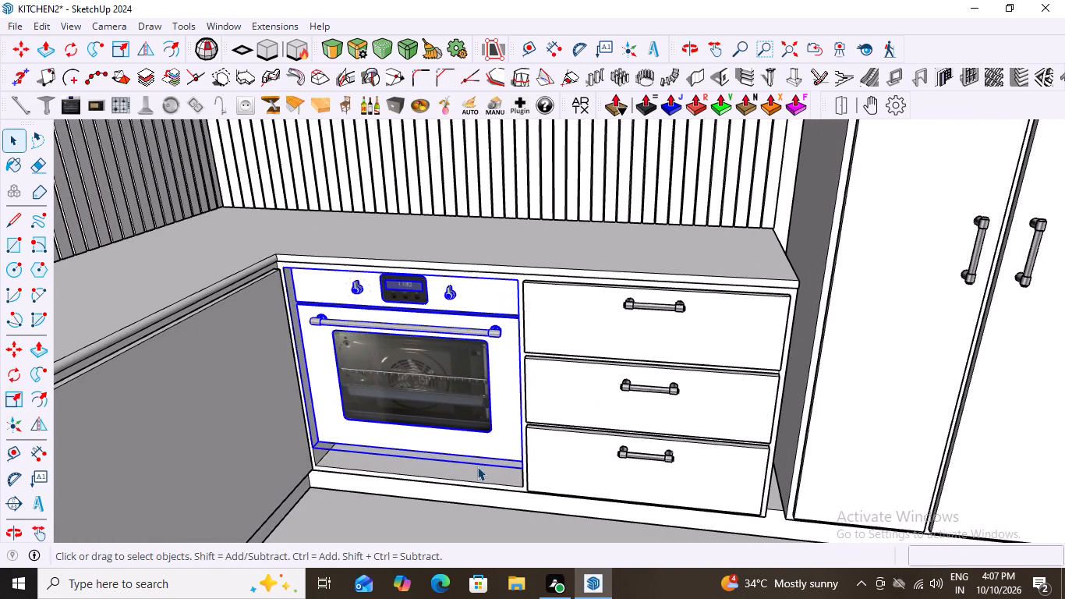
pyautogui.press('s')
pyautogui.click(406, 369)
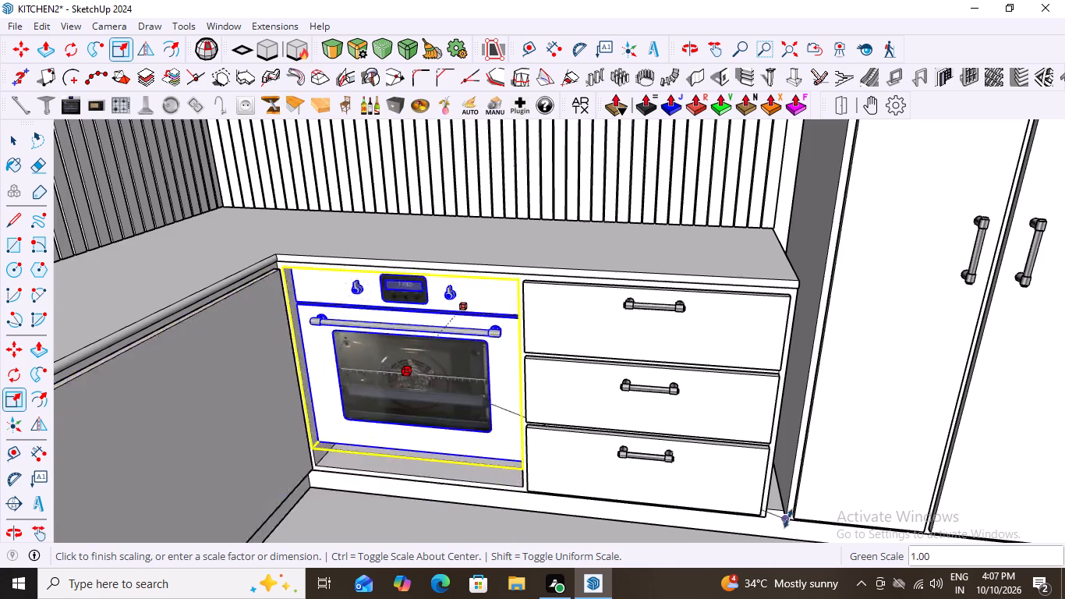
pyautogui.scroll(-6, 788, 519)
pyautogui.moveTo(643, 519); pyautogui.dragTo(409, 437, button='middle')
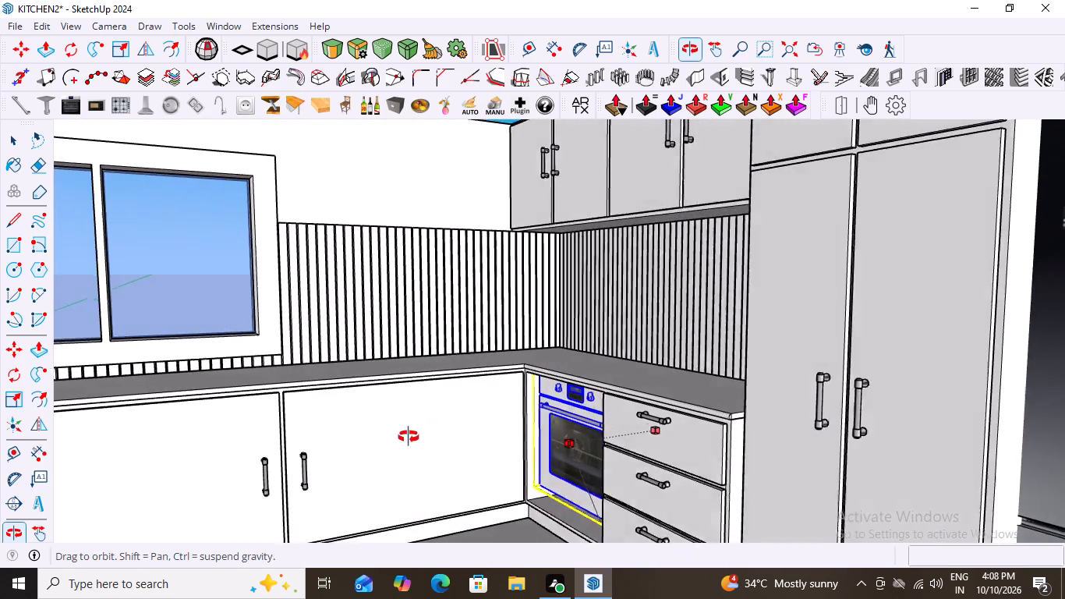
pyautogui.moveTo(409, 437); pyautogui.dragTo(435, 456, button='middle')
pyautogui.scroll(-6, 435, 456)
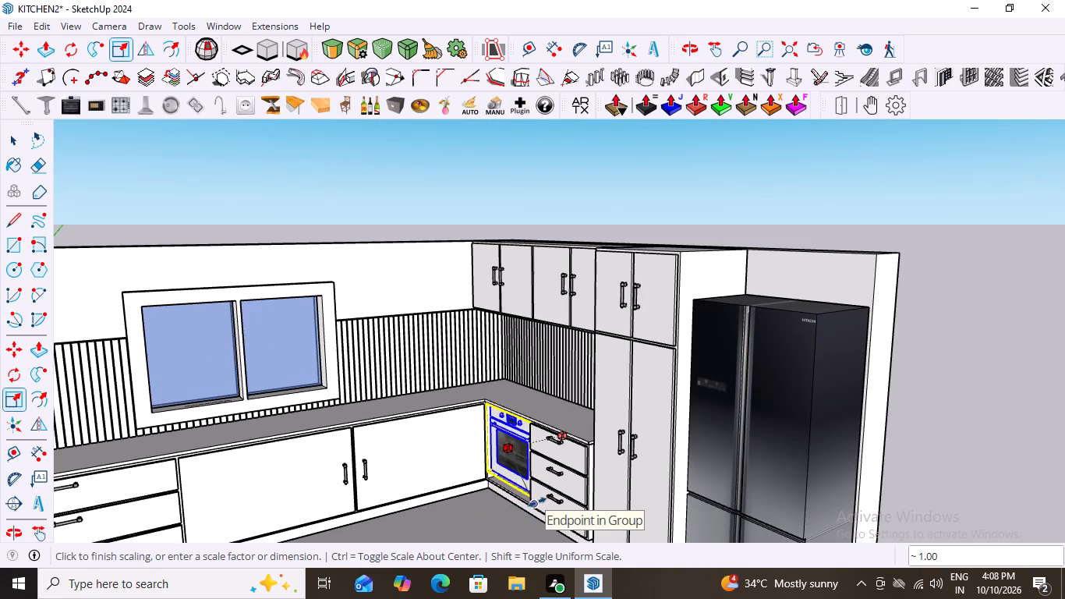
pyautogui.scroll(16, 537, 502)
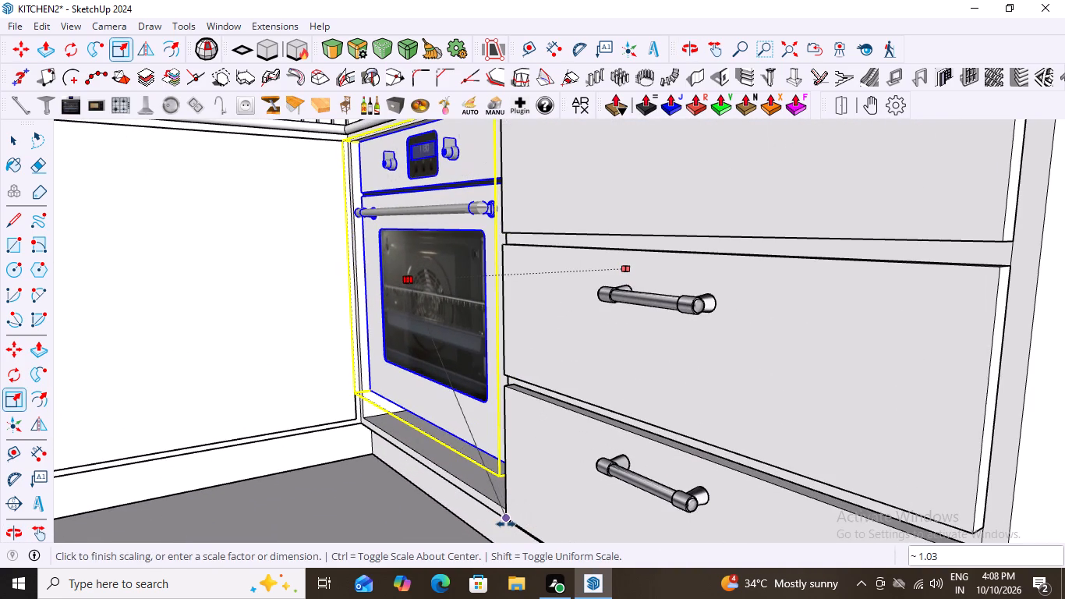
pyautogui.click(423, 532)
pyautogui.scroll(-2, 391, 466)
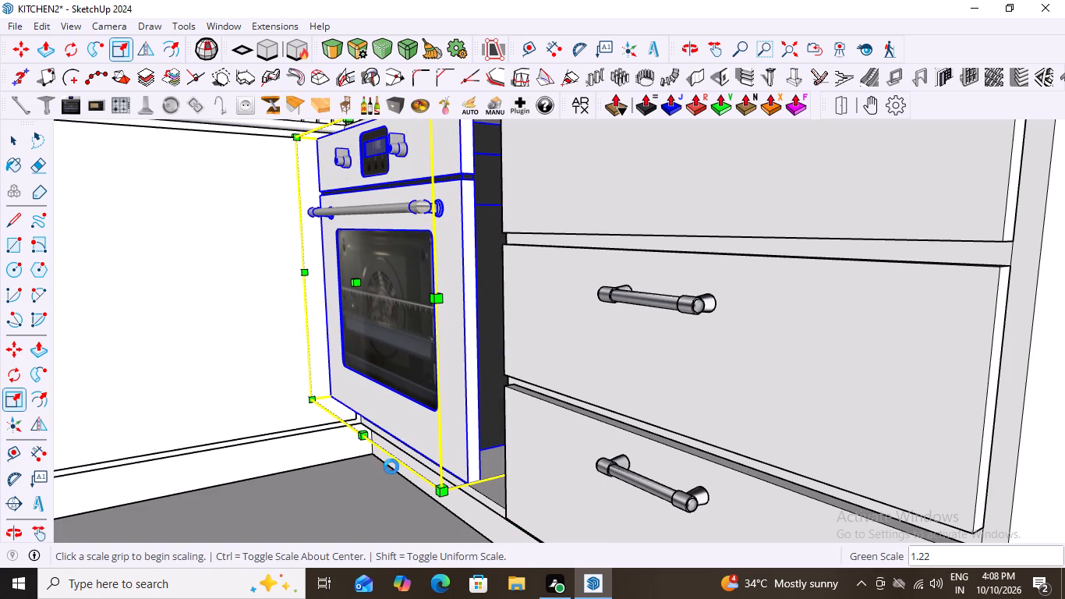
pyautogui.scroll(-5, 391, 466)
pyautogui.moveTo(391, 472); pyautogui.dragTo(653, 497, button='middle')
pyautogui.scroll(-3, 642, 502)
pyautogui.scroll(-3, 542, 471)
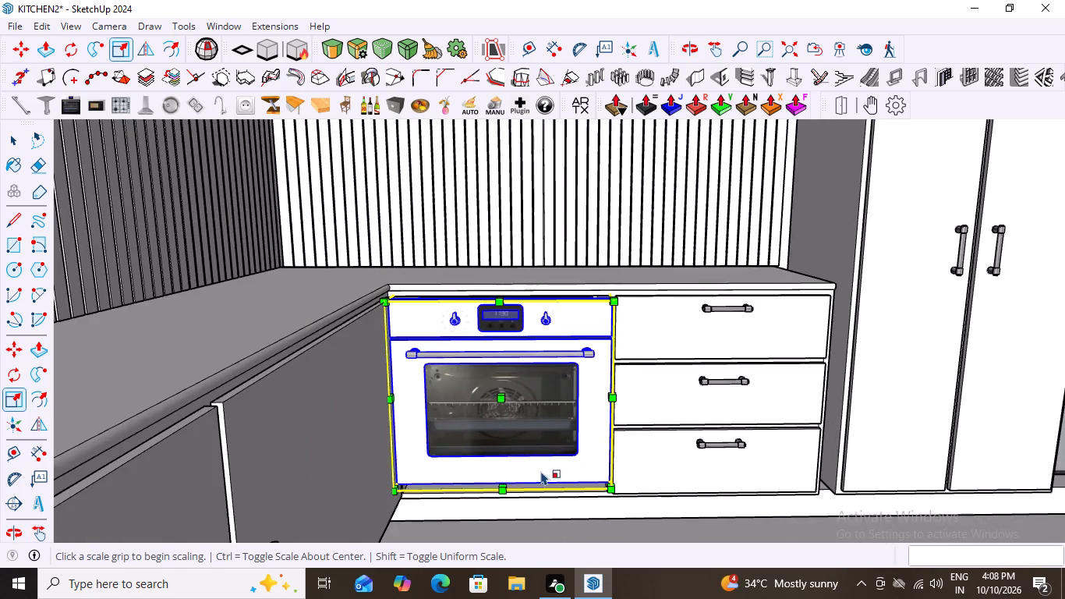
pyautogui.scroll(-13, 541, 471)
pyautogui.press('space')
pyautogui.click(922, 320)
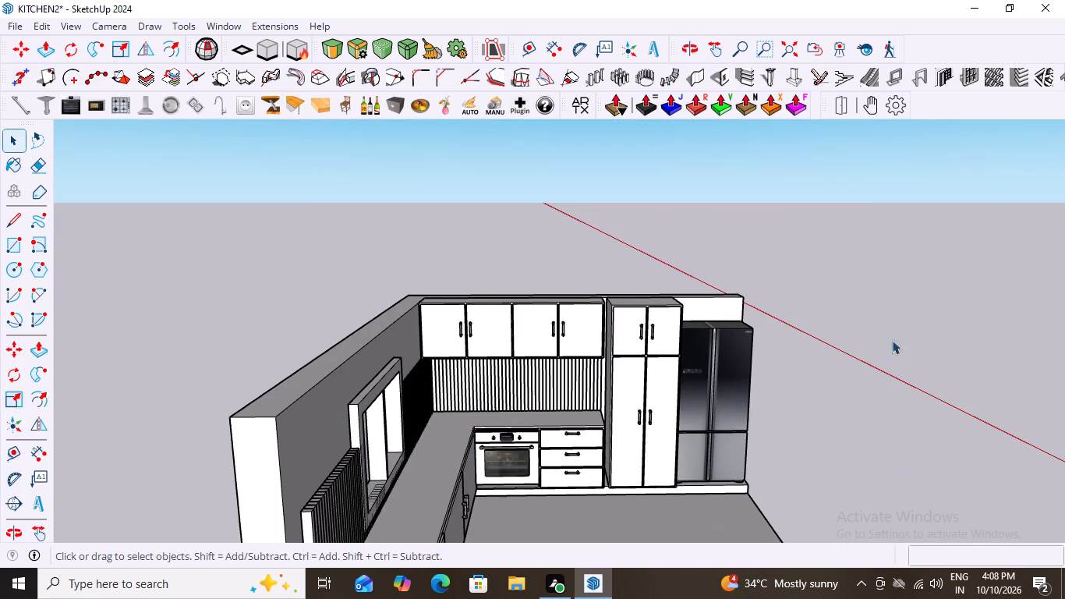
# Move the oven down about 70 mm from its lower front corner beside the drawers to the bay's bottom edge.
pyautogui.moveTo(638, 485); pyautogui.dragTo(605, 512, button='middle')
pyautogui.scroll(4, 503, 470)
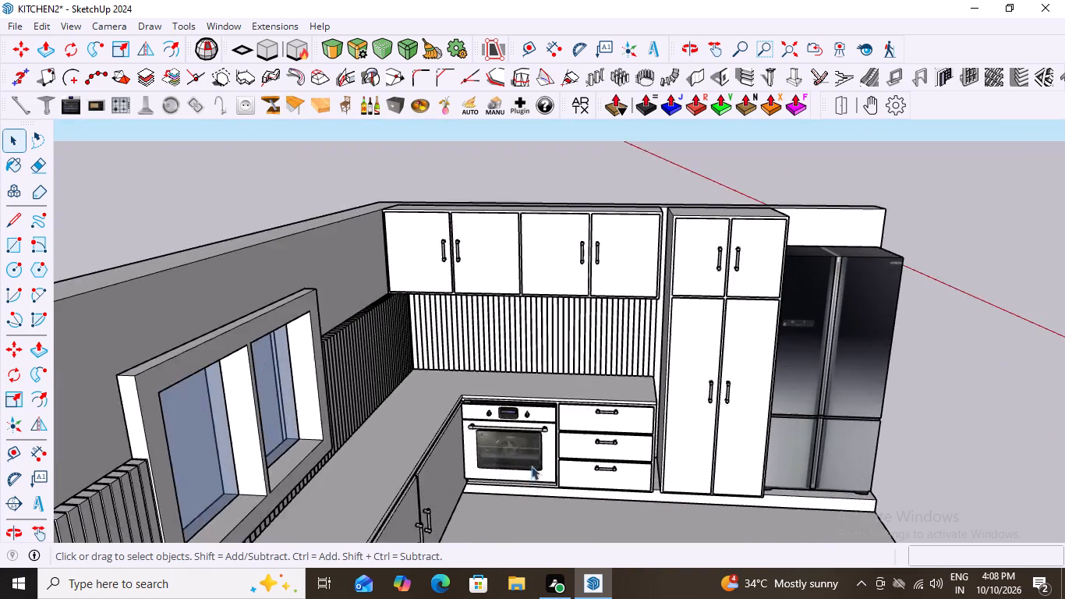
pyautogui.scroll(14, 531, 466)
pyautogui.moveTo(576, 486); pyautogui.dragTo(432, 490, button='middle')
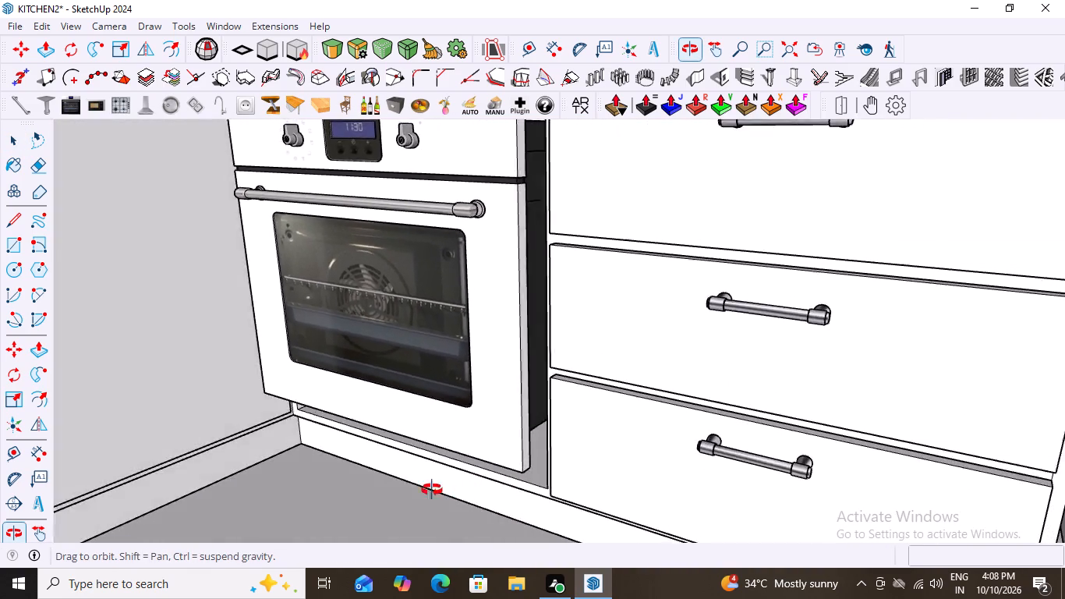
pyautogui.moveTo(432, 490); pyautogui.dragTo(502, 367, button='middle')
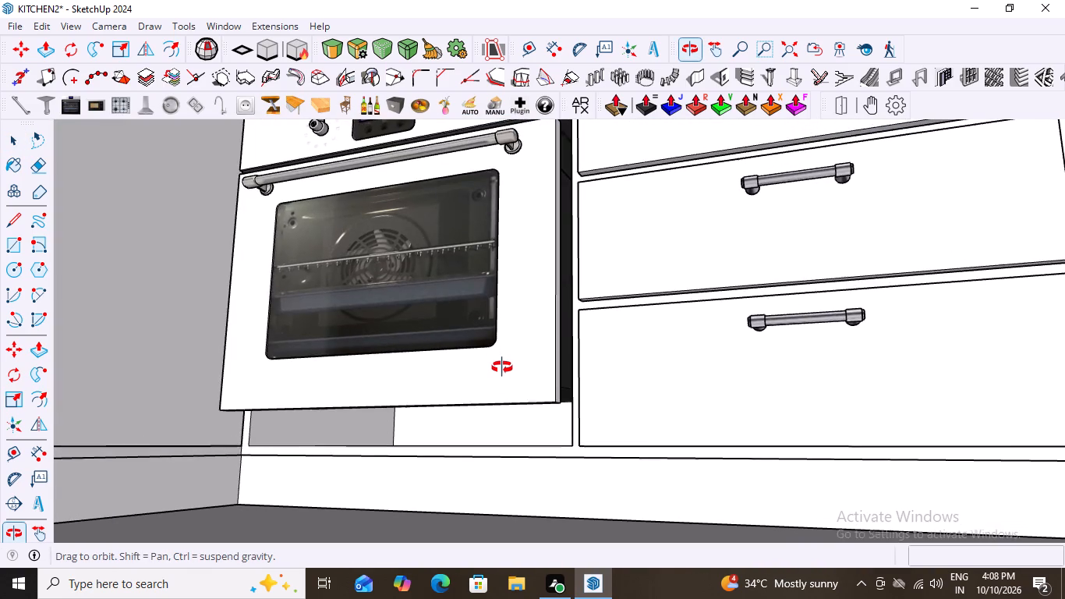
pyautogui.moveTo(502, 367); pyautogui.dragTo(513, 358, button='middle')
pyautogui.scroll(2, 537, 445)
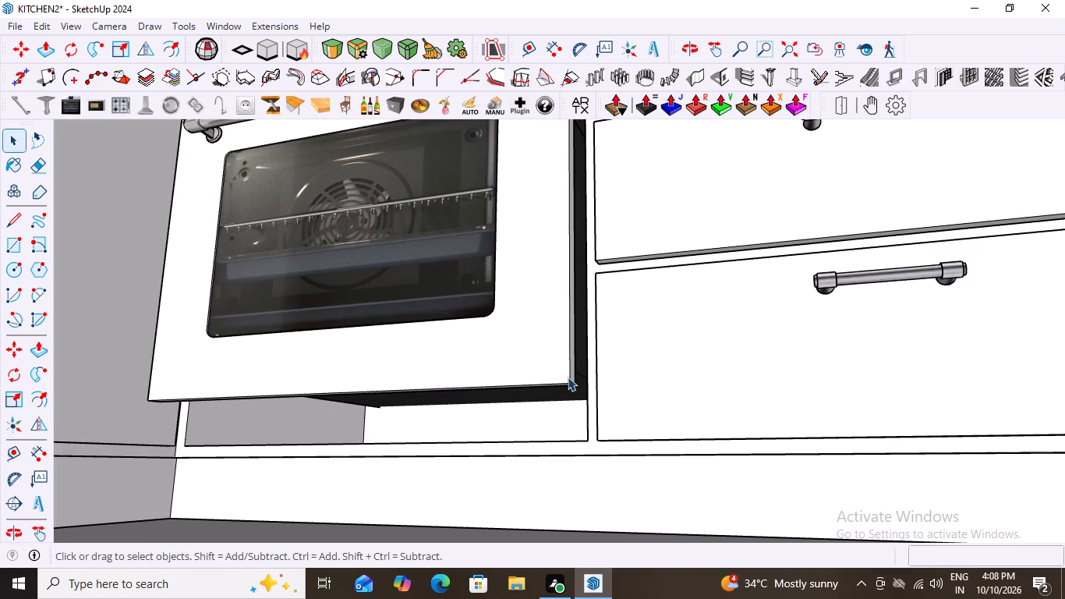
pyautogui.click(568, 377)
pyautogui.press('m')
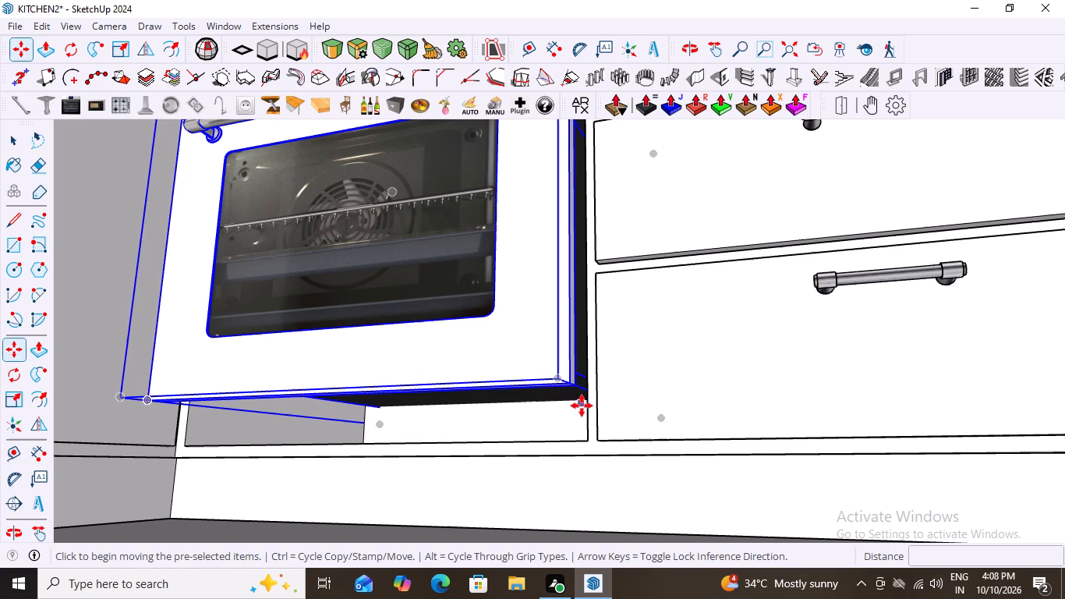
pyautogui.click(571, 381)
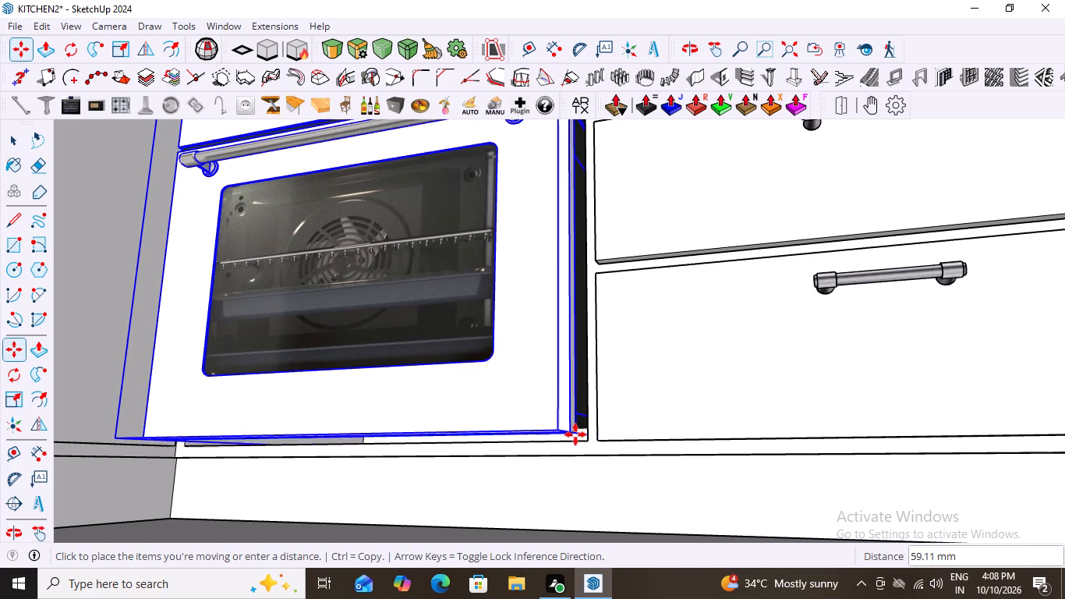
pyautogui.click(576, 441)
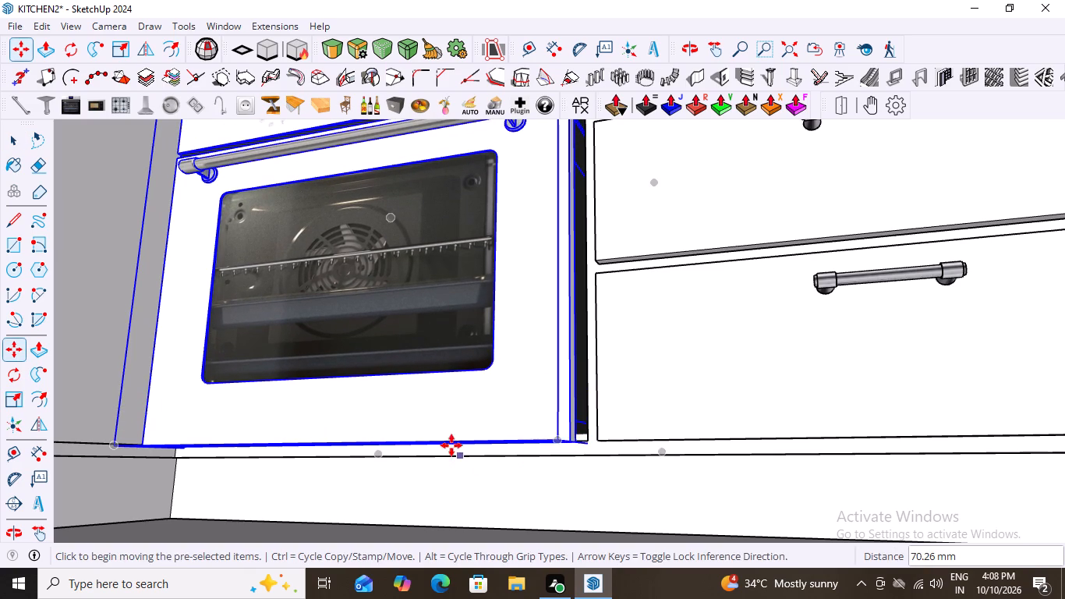
# Scale the oven upward by about 1.12 along the blue axis to the bay's top corner beneath the countertop, and deselect it.
pyautogui.scroll(-6, 471, 434)
pyautogui.moveTo(561, 427); pyautogui.dragTo(625, 598, button='middle')
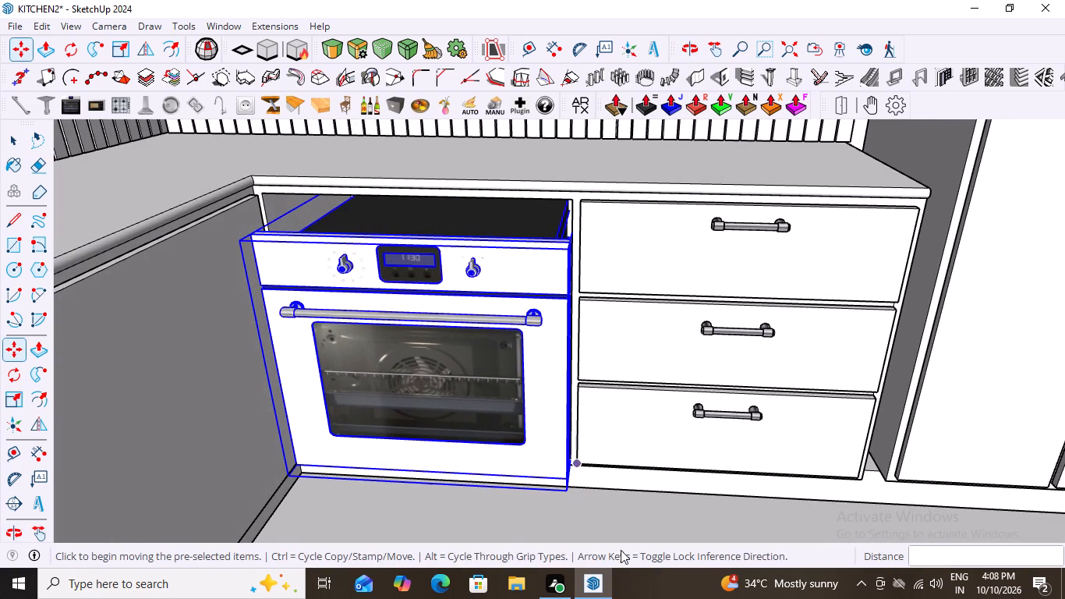
pyautogui.scroll(-2, 685, 413)
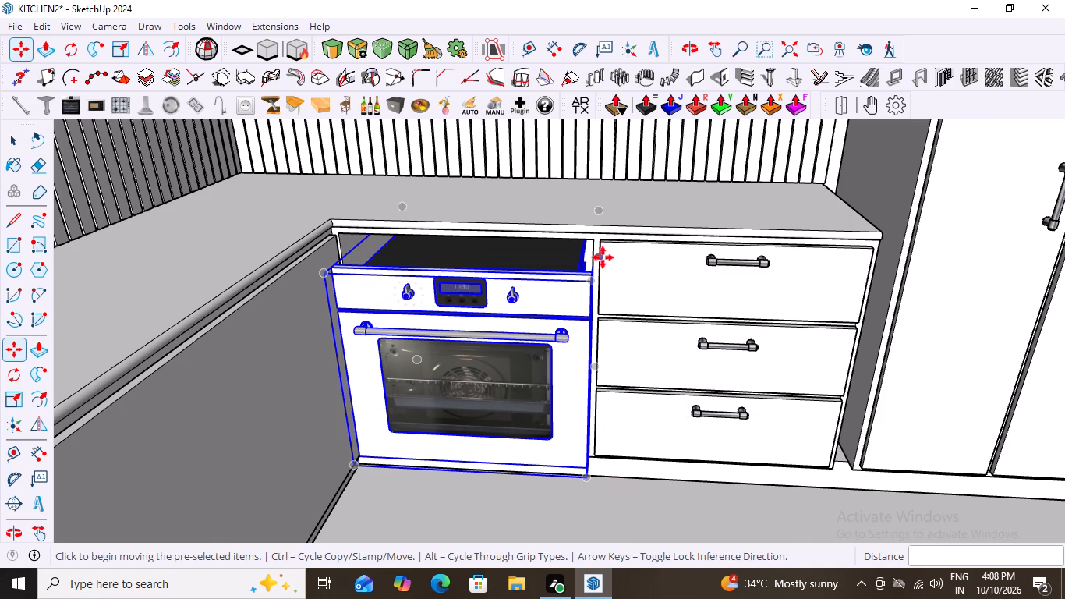
pyautogui.press('space')
pyautogui.scroll(2, 586, 278)
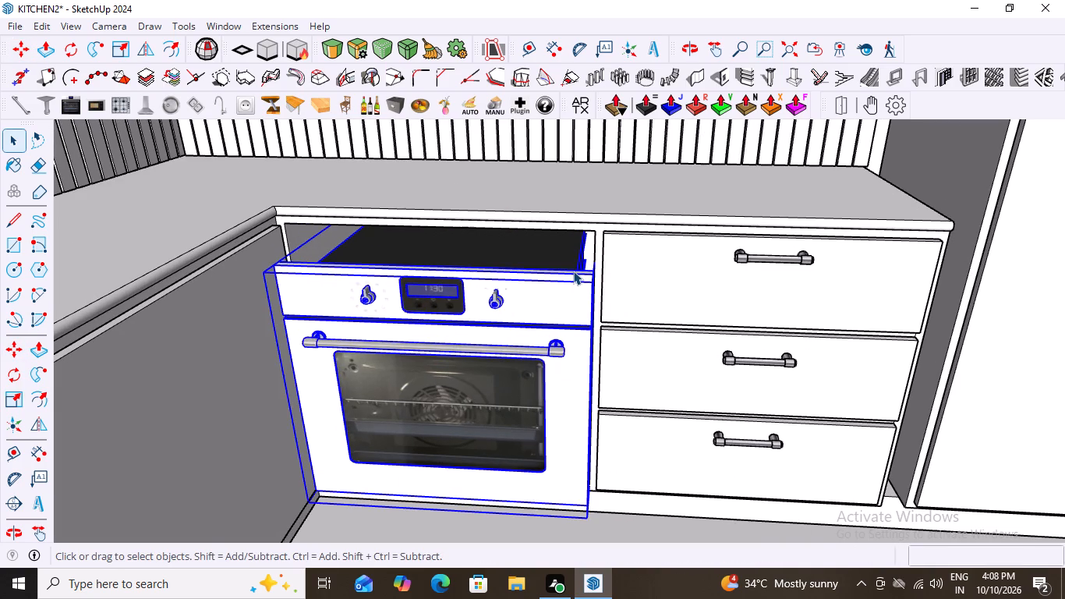
pyautogui.press('s')
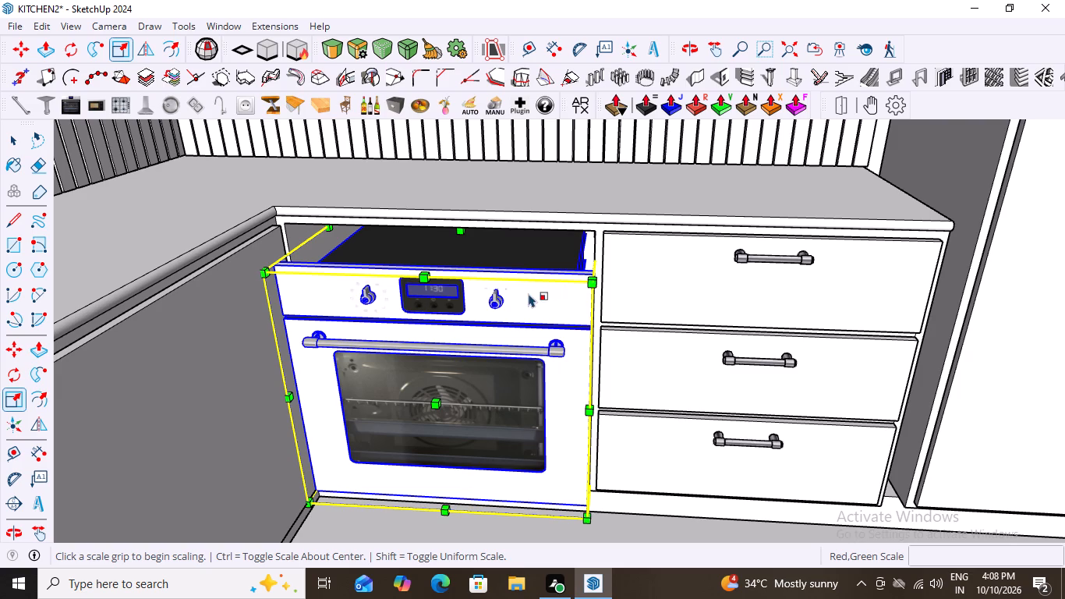
pyautogui.click(461, 232)
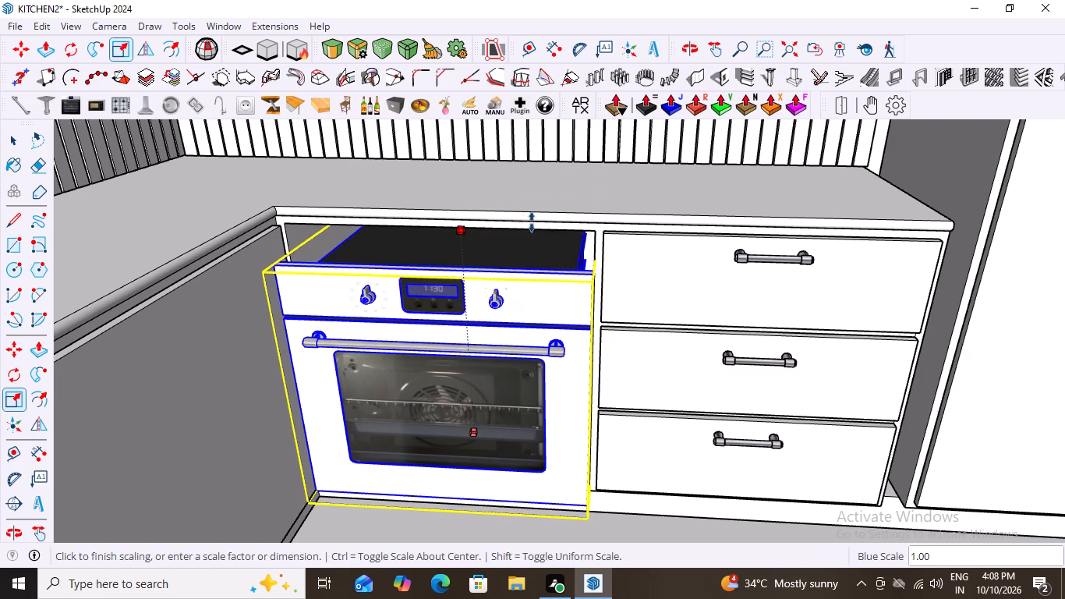
pyautogui.click(596, 234)
pyautogui.scroll(-9, 468, 295)
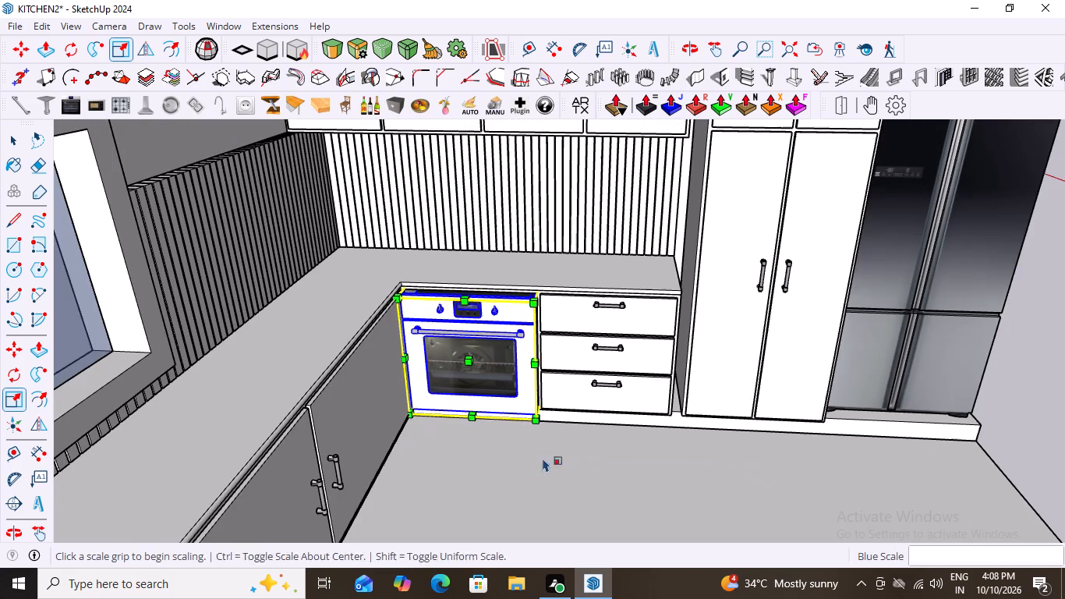
pyautogui.press('space')
pyautogui.click(543, 467)
# Examine the oven's fit in the base-cabinet bay from the front, from above and from the side beside the drawers.
pyautogui.moveTo(516, 412); pyautogui.dragTo(501, 341, button='middle')
pyautogui.scroll(-2, 501, 338)
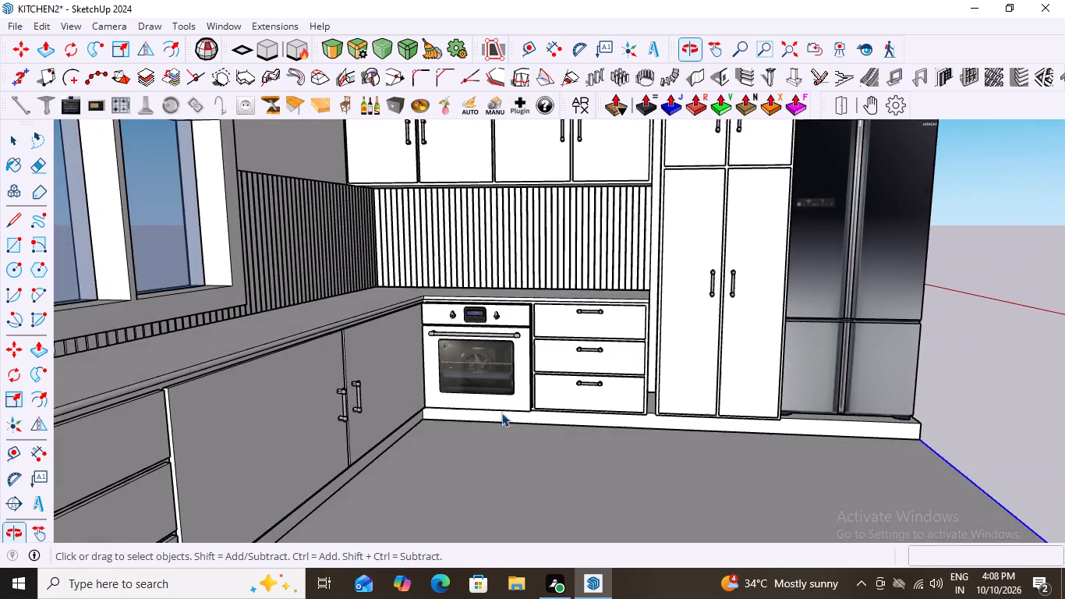
pyautogui.scroll(-2, 524, 424)
pyautogui.moveTo(575, 424); pyautogui.dragTo(426, 470, button='middle')
pyautogui.scroll(11, 498, 389)
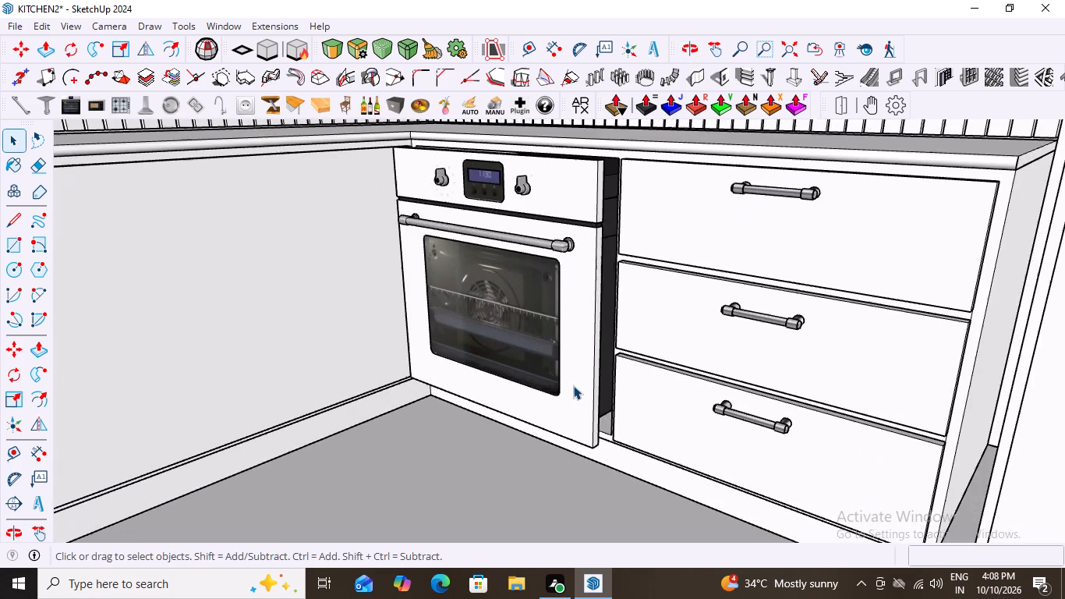
pyautogui.moveTo(571, 387); pyautogui.dragTo(806, 346, button='middle')
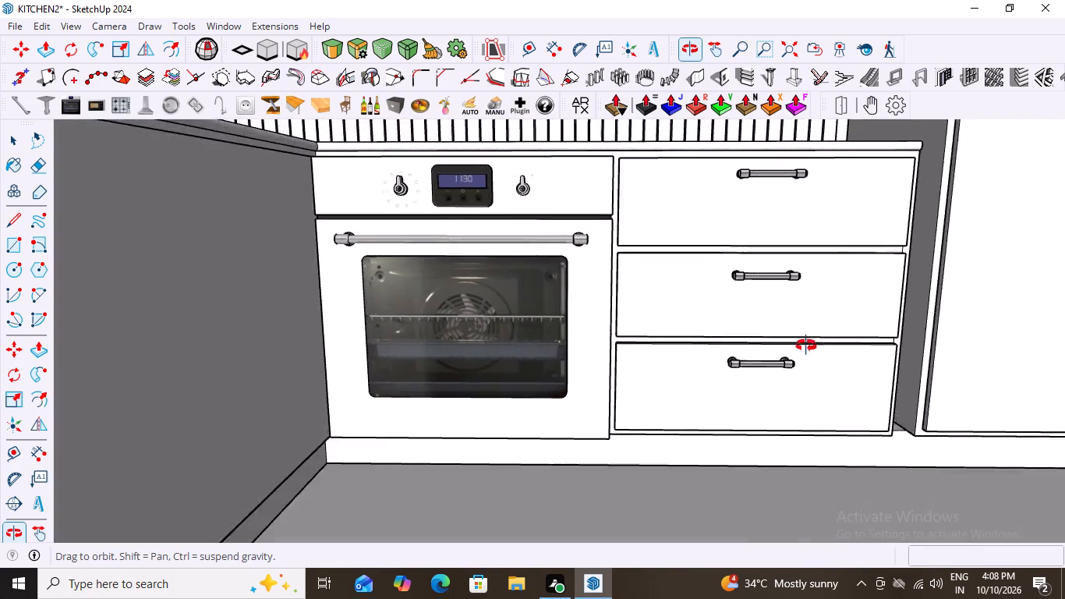
pyautogui.moveTo(806, 346); pyautogui.dragTo(794, 570, button='middle')
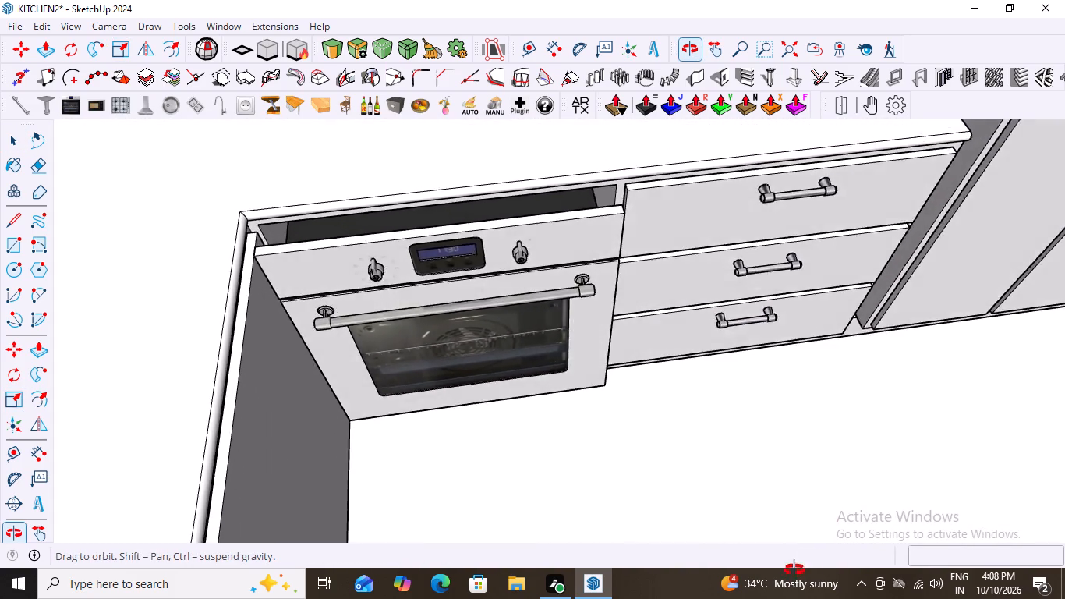
pyautogui.moveTo(794, 570); pyautogui.dragTo(744, 360, button='middle')
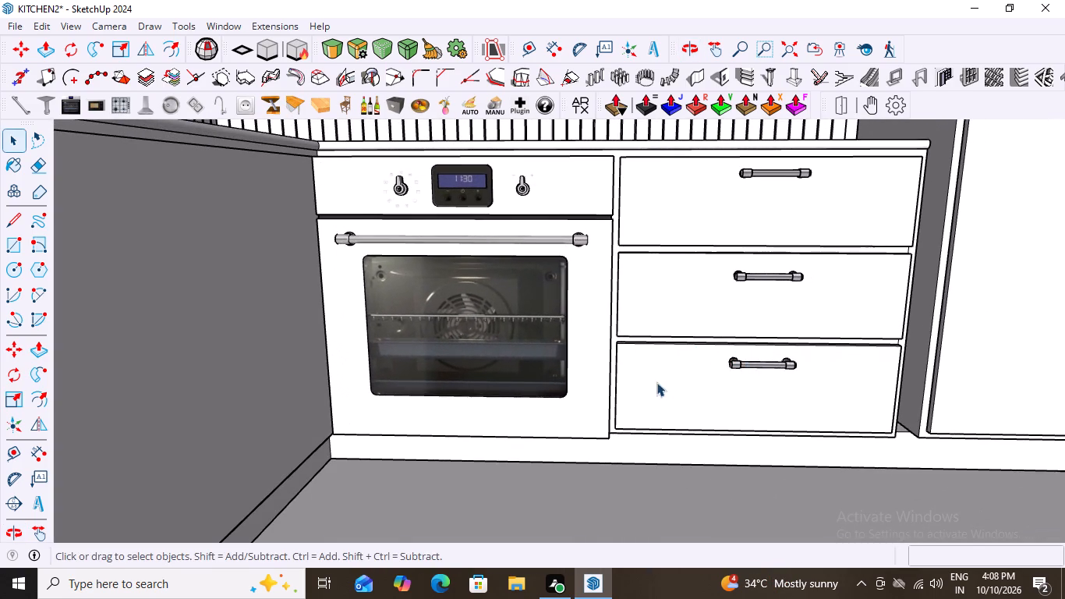
pyautogui.scroll(-2, 608, 390)
pyautogui.moveTo(615, 392); pyautogui.dragTo(413, 423, button='middle')
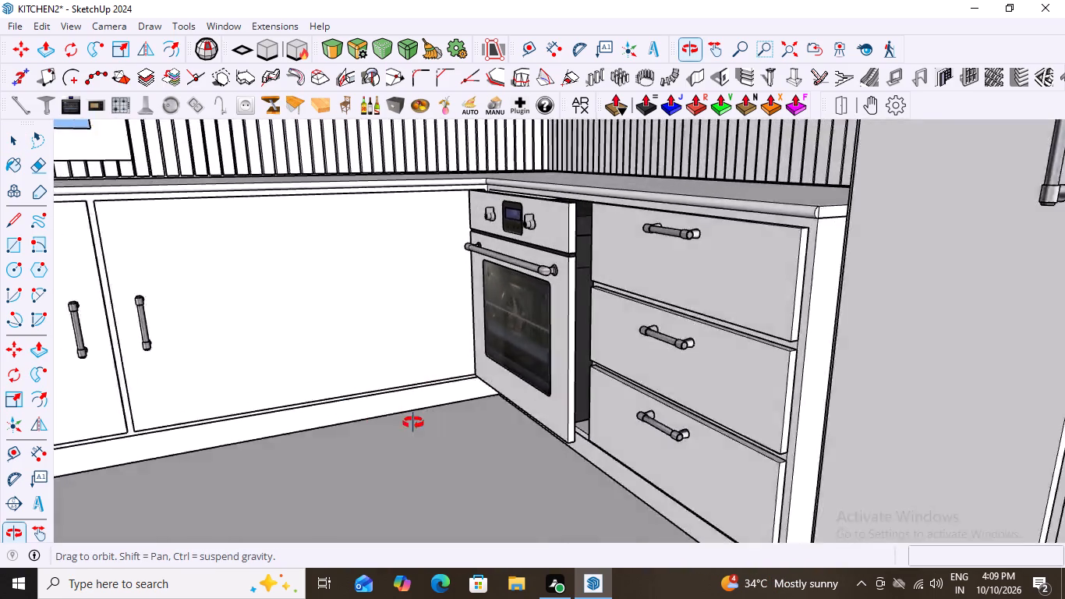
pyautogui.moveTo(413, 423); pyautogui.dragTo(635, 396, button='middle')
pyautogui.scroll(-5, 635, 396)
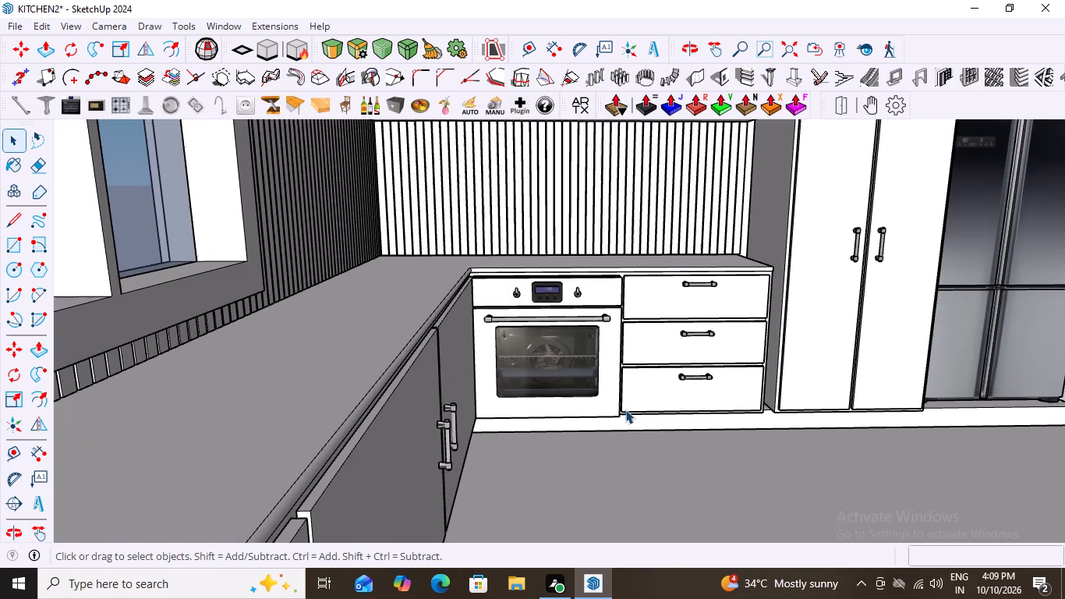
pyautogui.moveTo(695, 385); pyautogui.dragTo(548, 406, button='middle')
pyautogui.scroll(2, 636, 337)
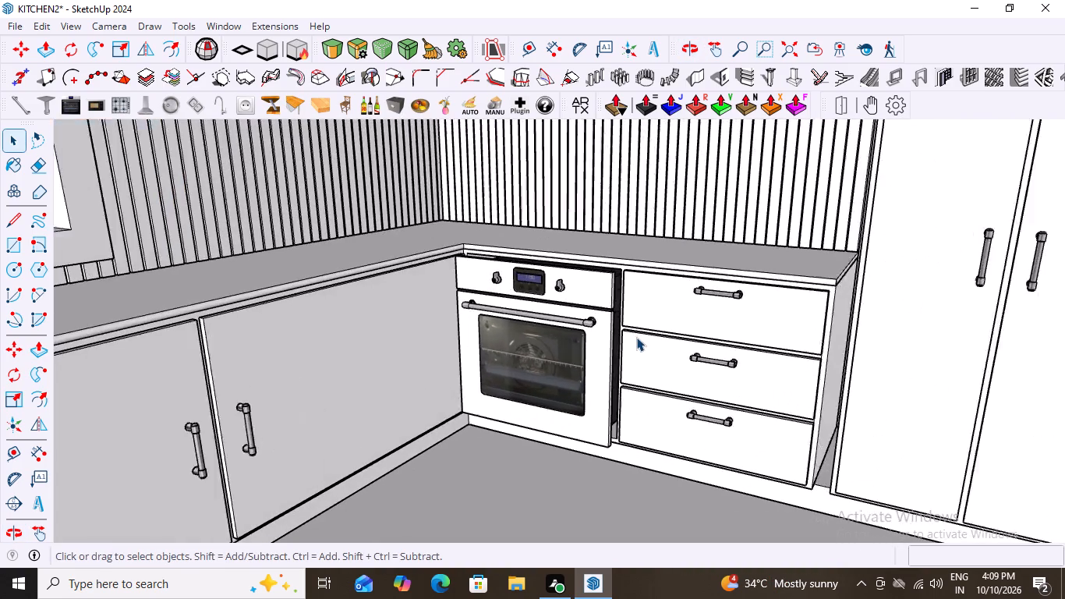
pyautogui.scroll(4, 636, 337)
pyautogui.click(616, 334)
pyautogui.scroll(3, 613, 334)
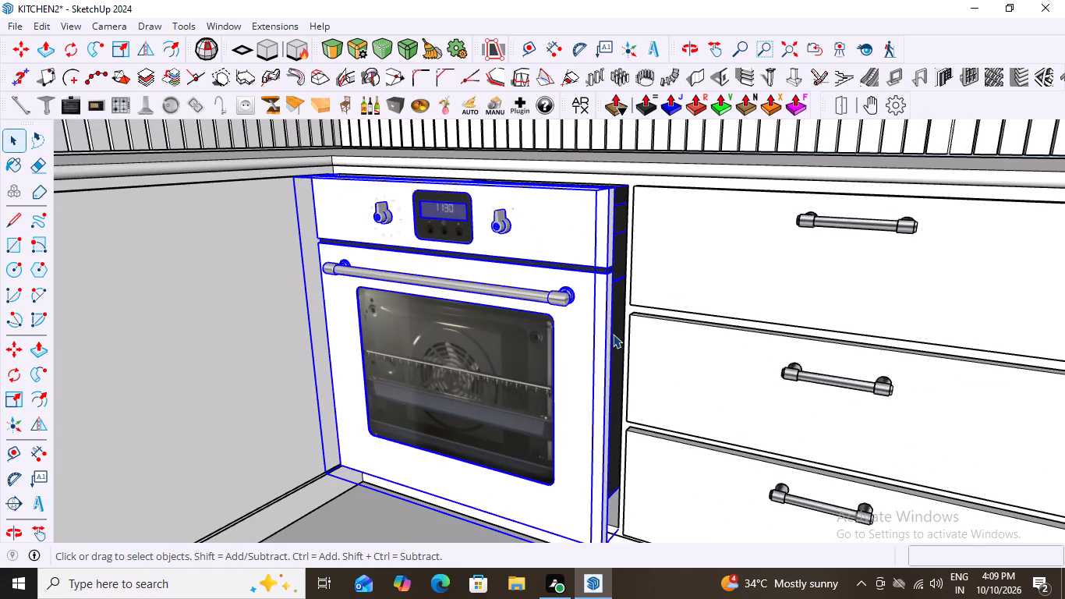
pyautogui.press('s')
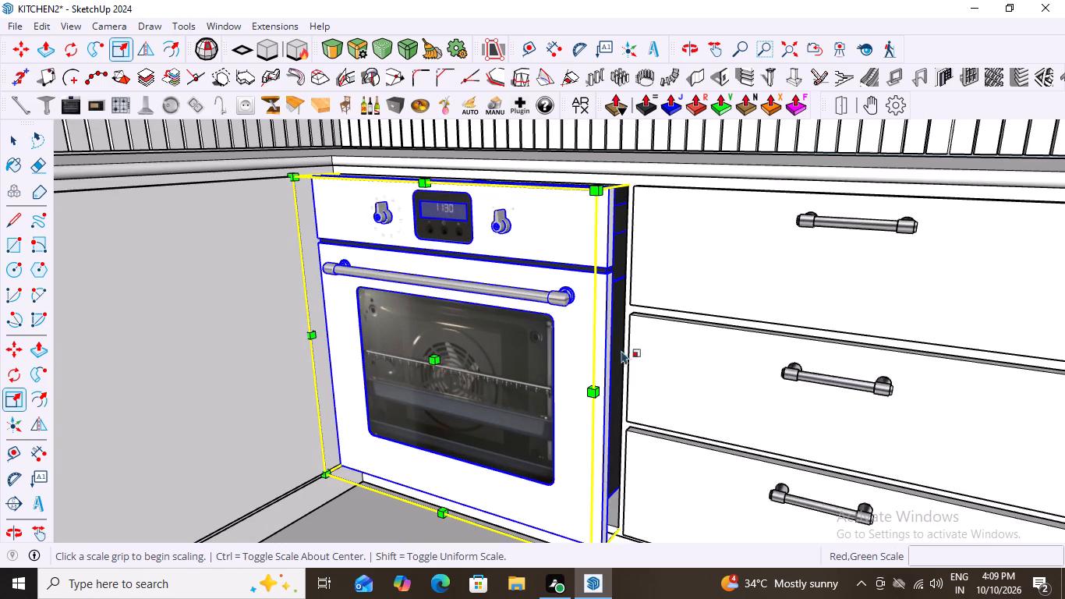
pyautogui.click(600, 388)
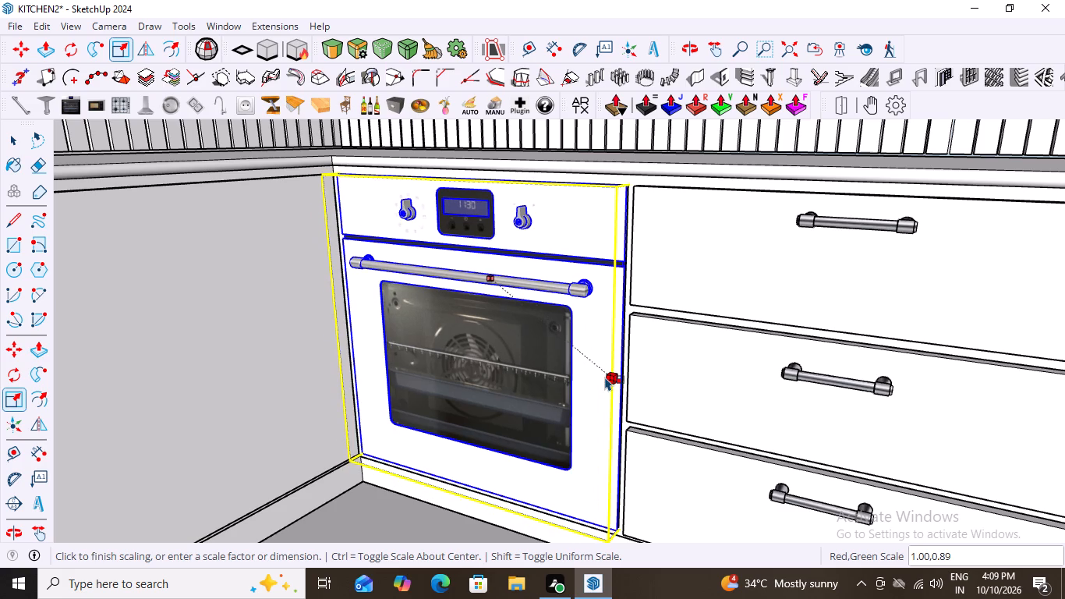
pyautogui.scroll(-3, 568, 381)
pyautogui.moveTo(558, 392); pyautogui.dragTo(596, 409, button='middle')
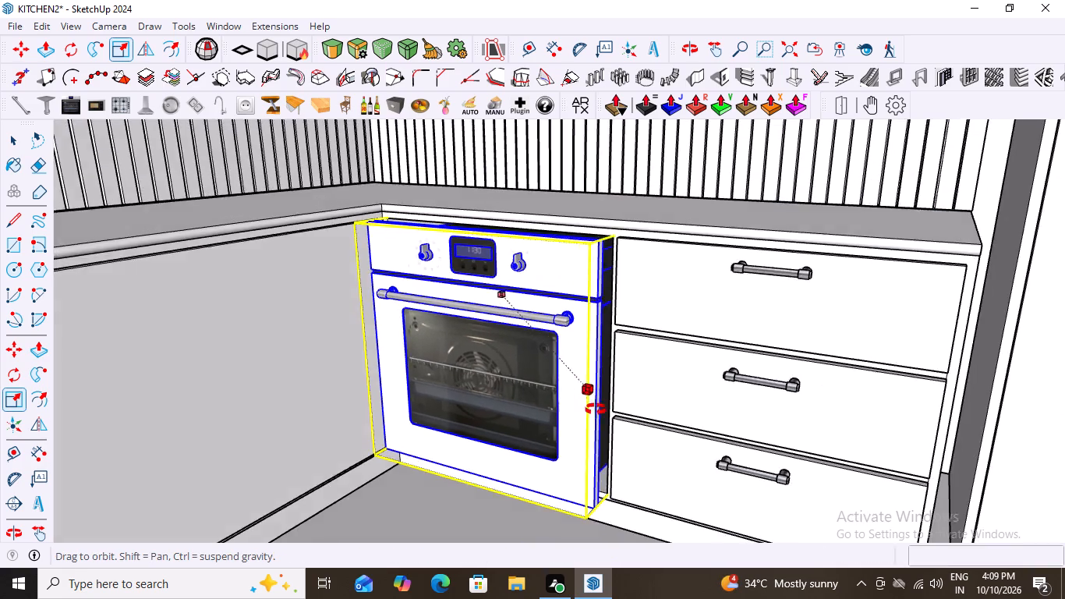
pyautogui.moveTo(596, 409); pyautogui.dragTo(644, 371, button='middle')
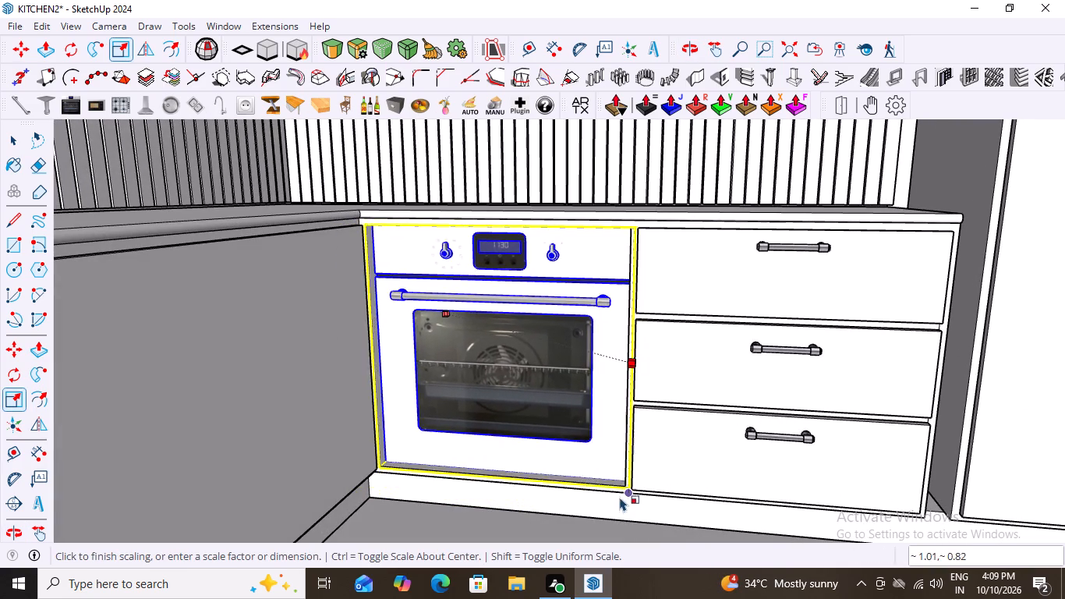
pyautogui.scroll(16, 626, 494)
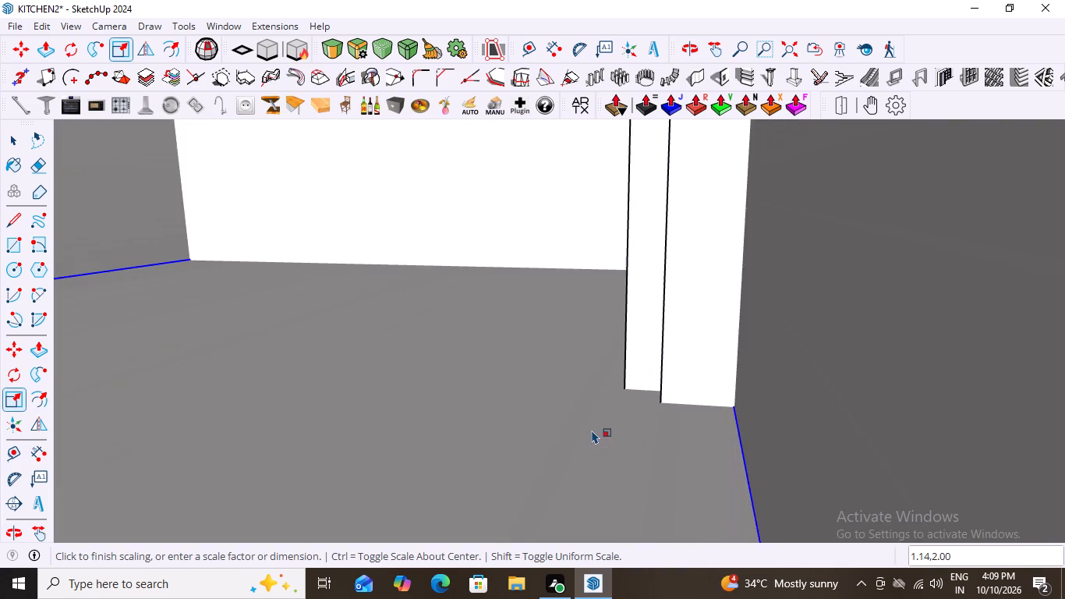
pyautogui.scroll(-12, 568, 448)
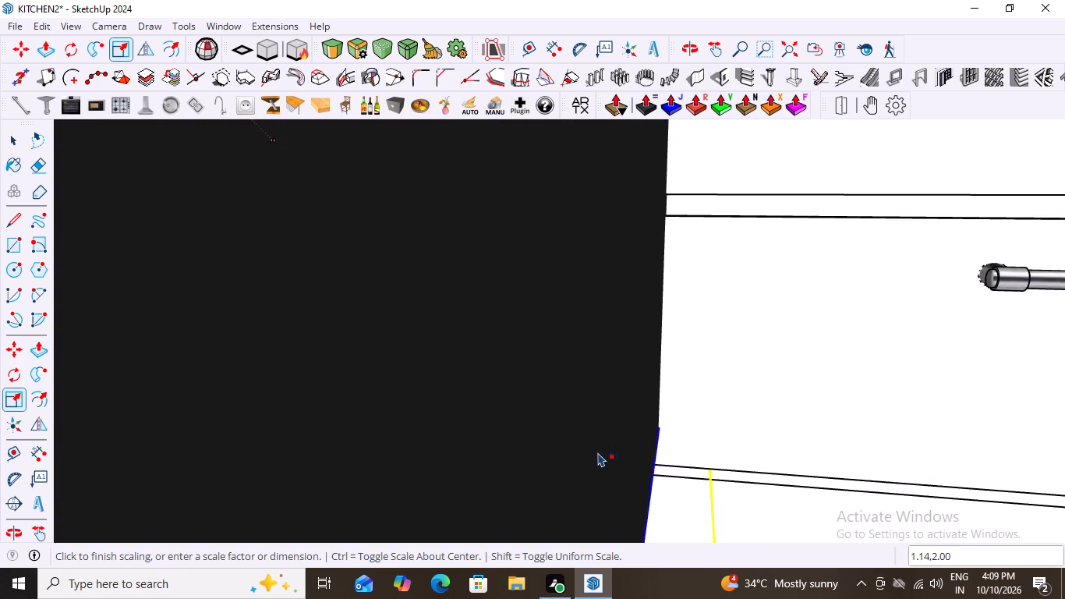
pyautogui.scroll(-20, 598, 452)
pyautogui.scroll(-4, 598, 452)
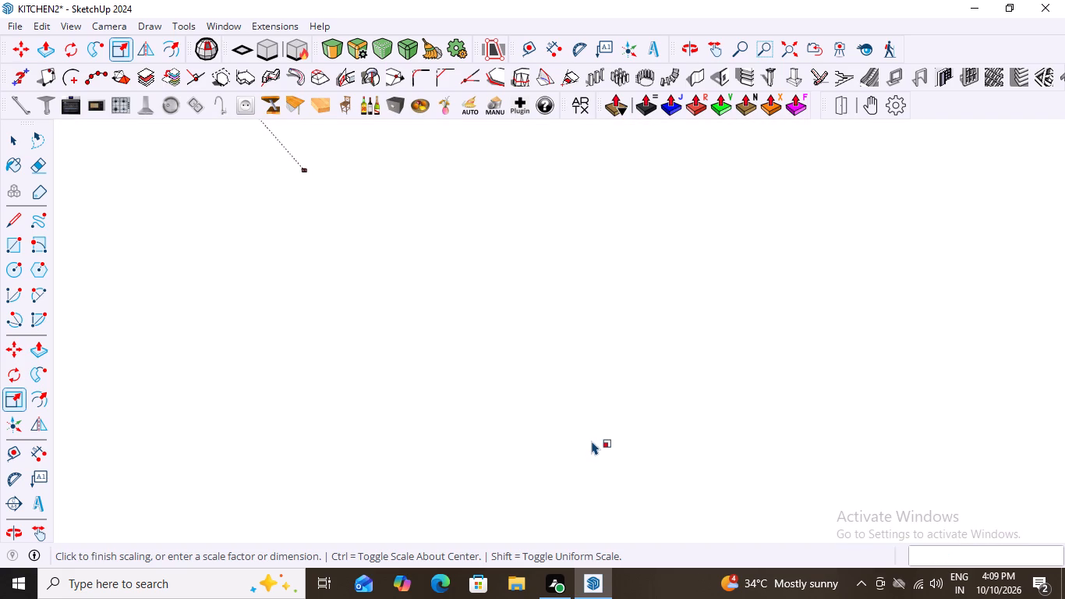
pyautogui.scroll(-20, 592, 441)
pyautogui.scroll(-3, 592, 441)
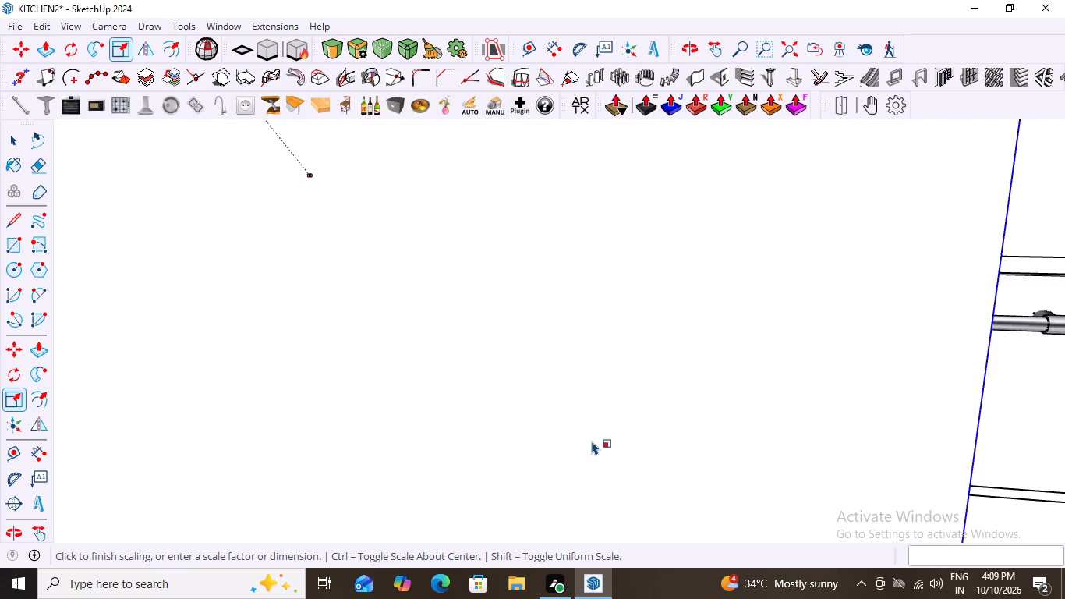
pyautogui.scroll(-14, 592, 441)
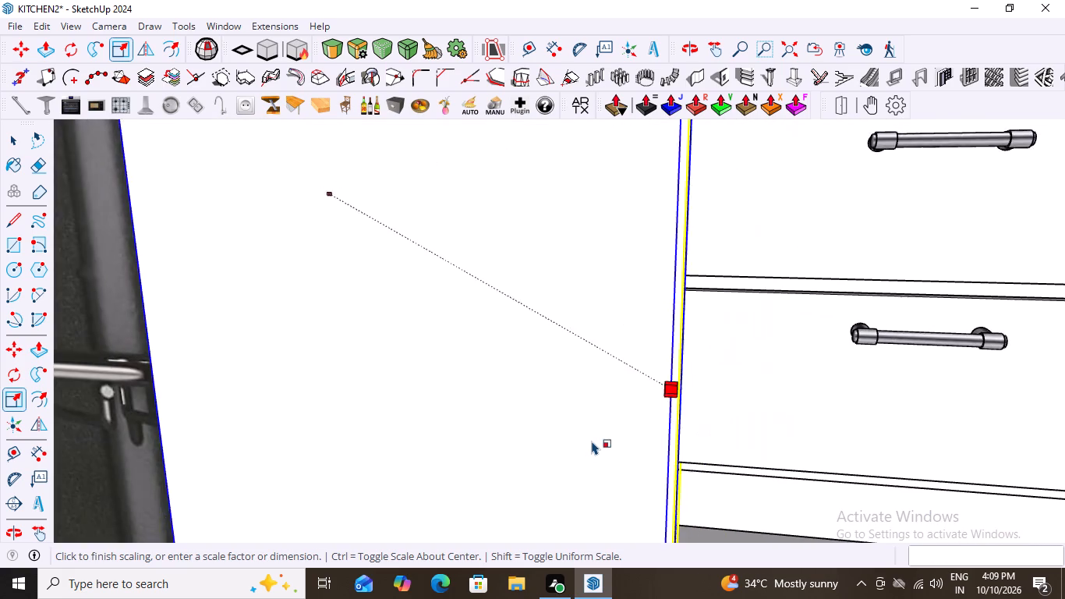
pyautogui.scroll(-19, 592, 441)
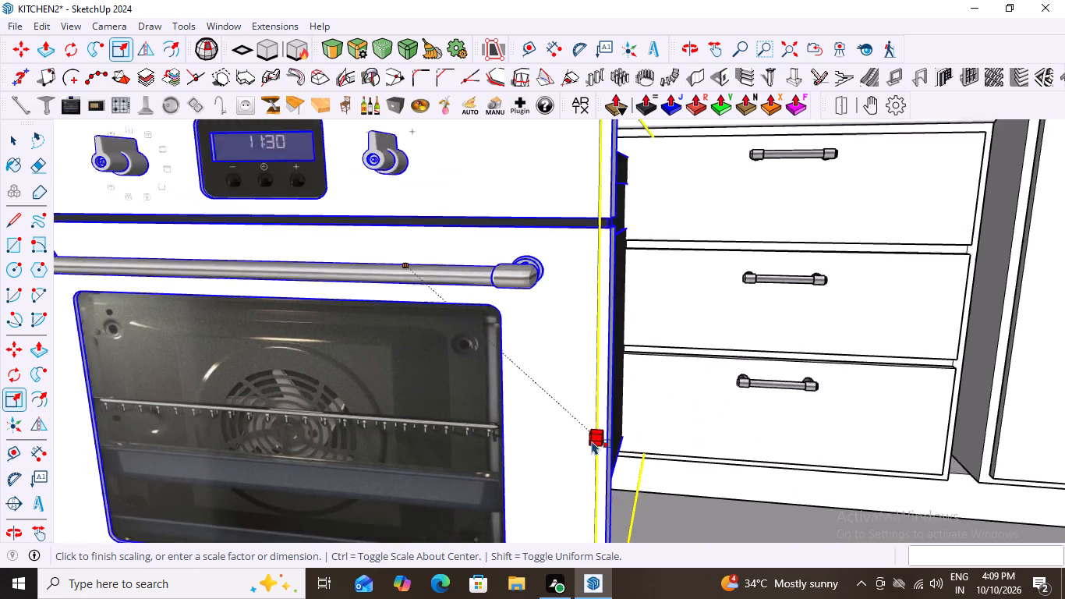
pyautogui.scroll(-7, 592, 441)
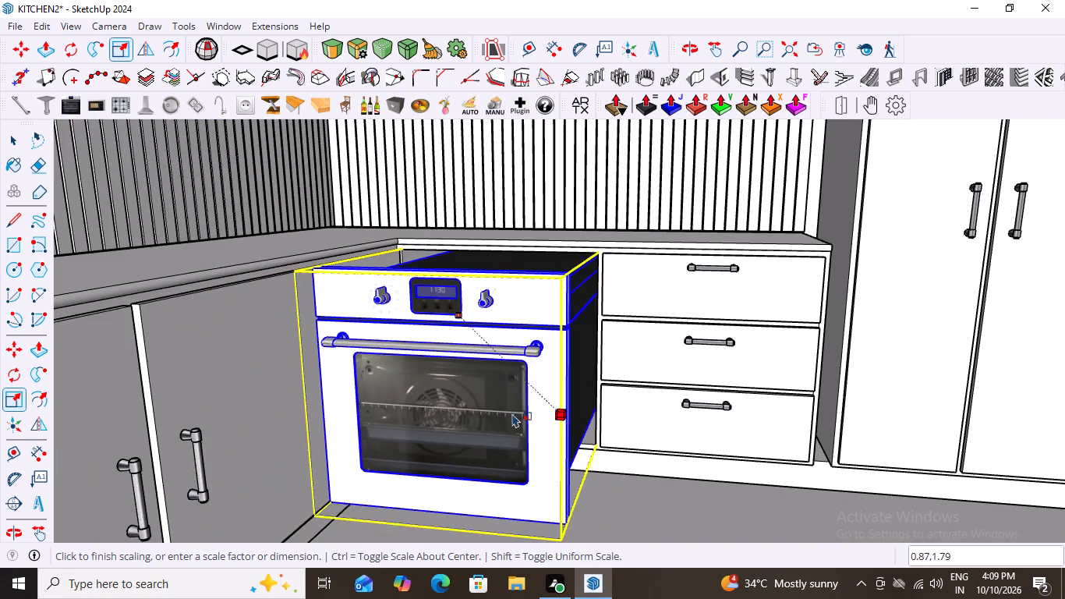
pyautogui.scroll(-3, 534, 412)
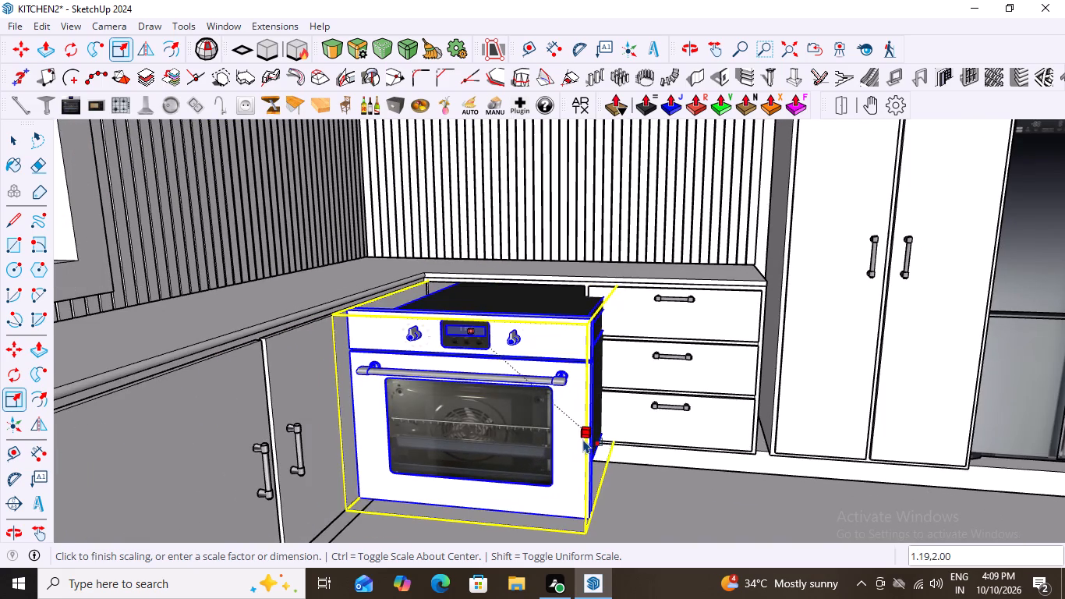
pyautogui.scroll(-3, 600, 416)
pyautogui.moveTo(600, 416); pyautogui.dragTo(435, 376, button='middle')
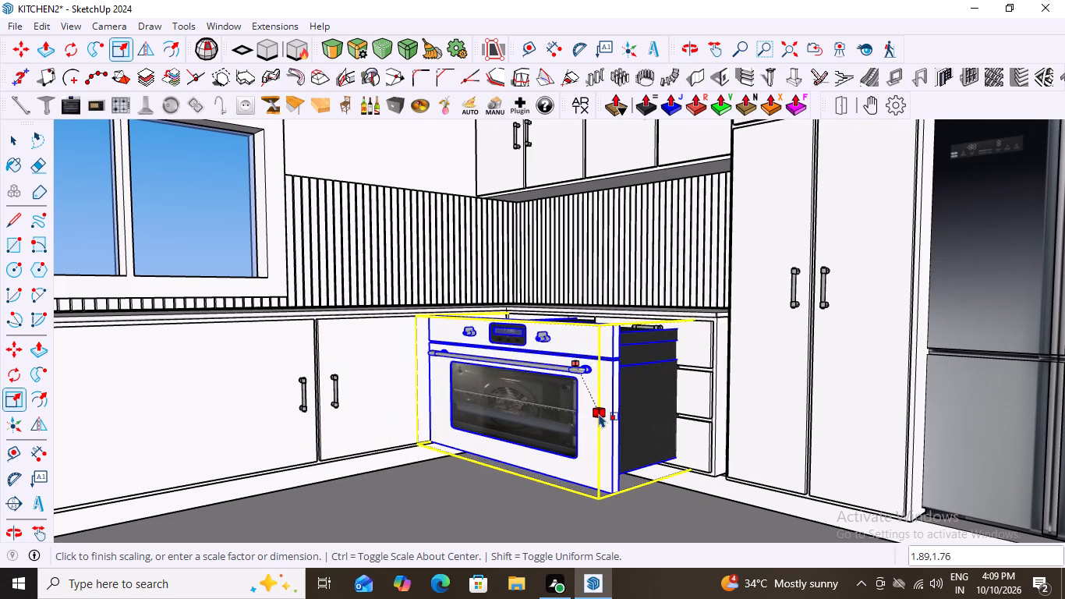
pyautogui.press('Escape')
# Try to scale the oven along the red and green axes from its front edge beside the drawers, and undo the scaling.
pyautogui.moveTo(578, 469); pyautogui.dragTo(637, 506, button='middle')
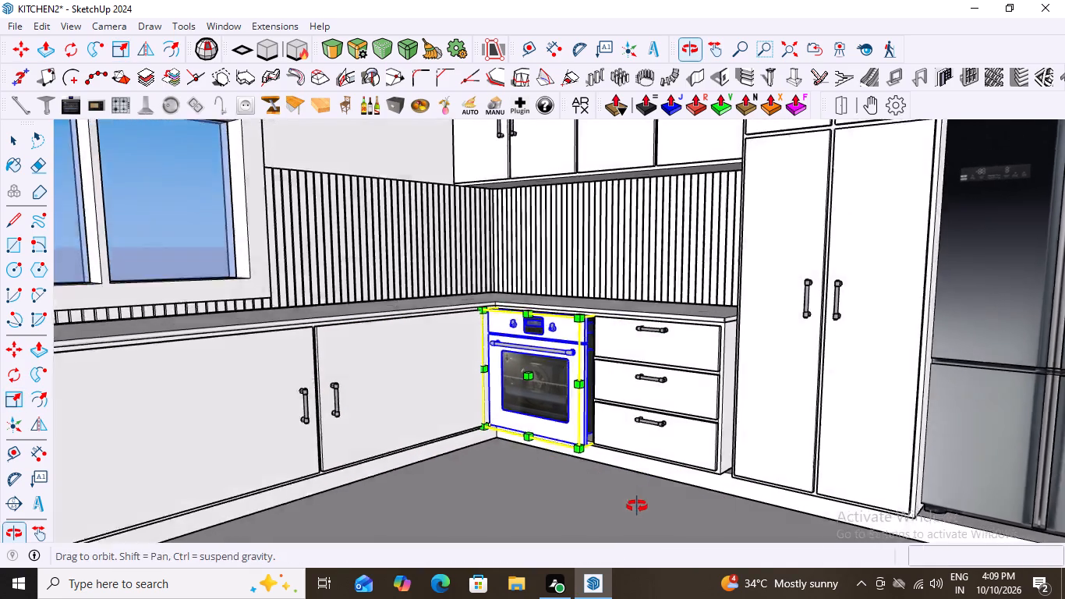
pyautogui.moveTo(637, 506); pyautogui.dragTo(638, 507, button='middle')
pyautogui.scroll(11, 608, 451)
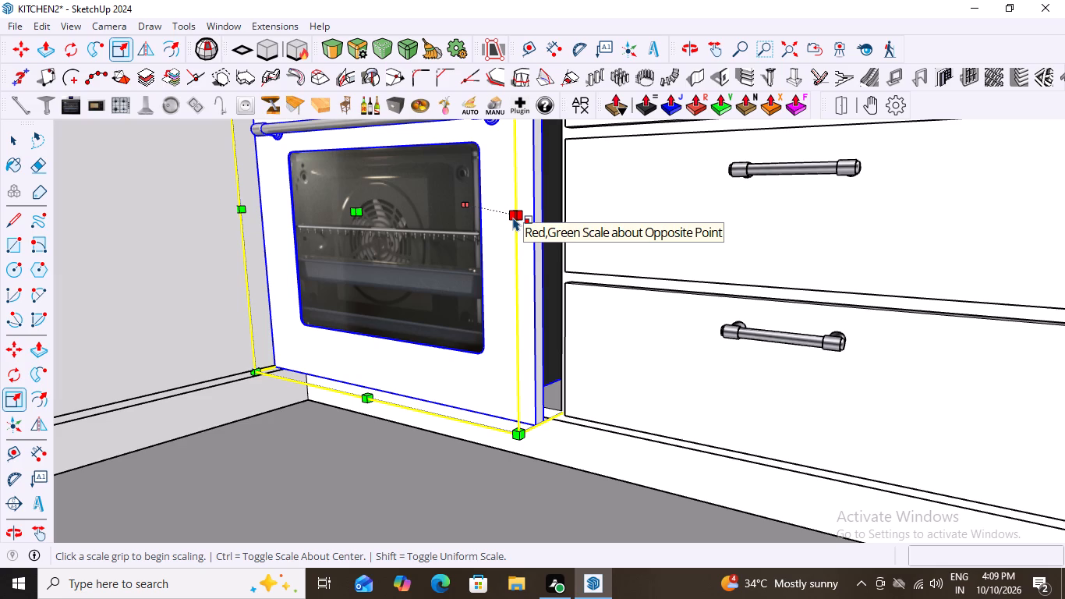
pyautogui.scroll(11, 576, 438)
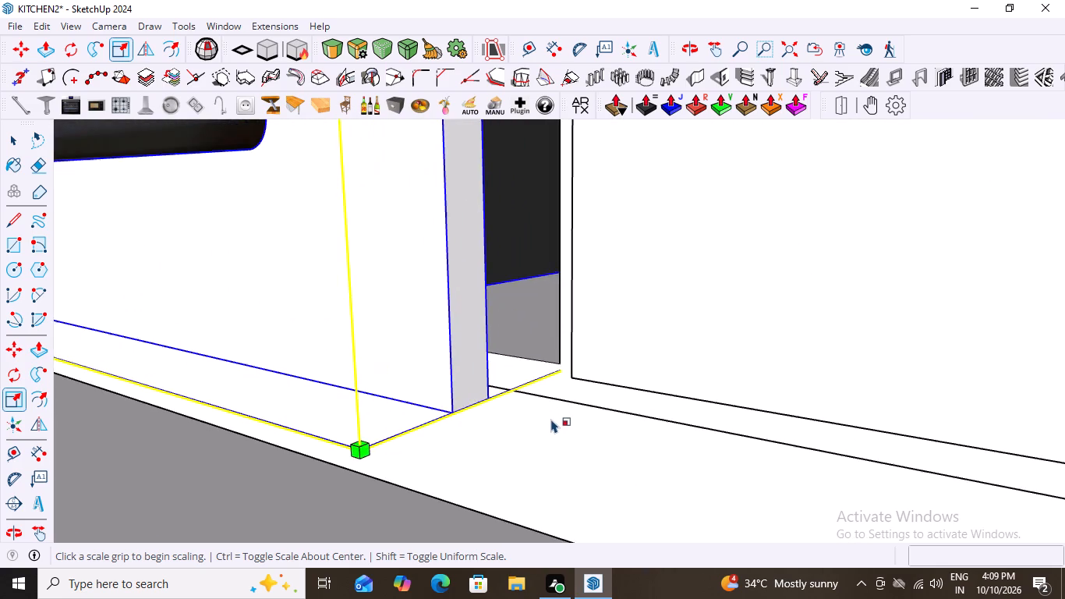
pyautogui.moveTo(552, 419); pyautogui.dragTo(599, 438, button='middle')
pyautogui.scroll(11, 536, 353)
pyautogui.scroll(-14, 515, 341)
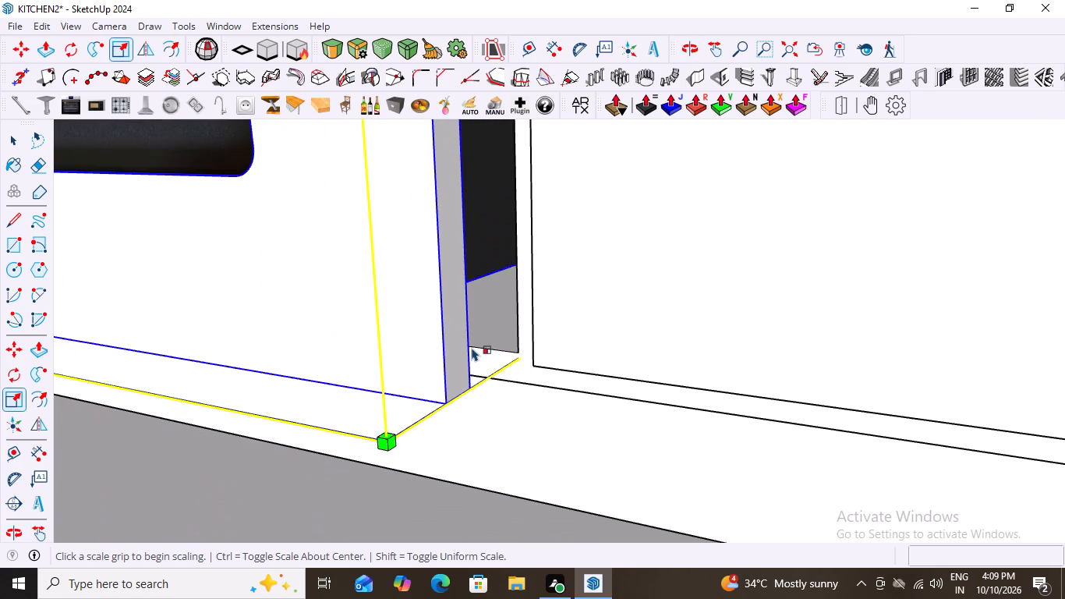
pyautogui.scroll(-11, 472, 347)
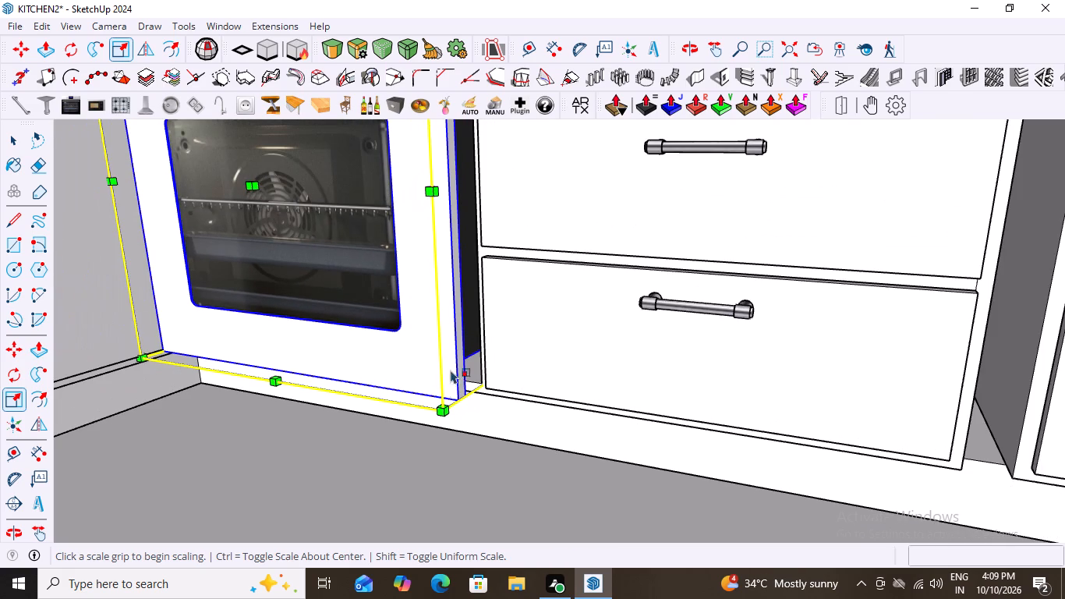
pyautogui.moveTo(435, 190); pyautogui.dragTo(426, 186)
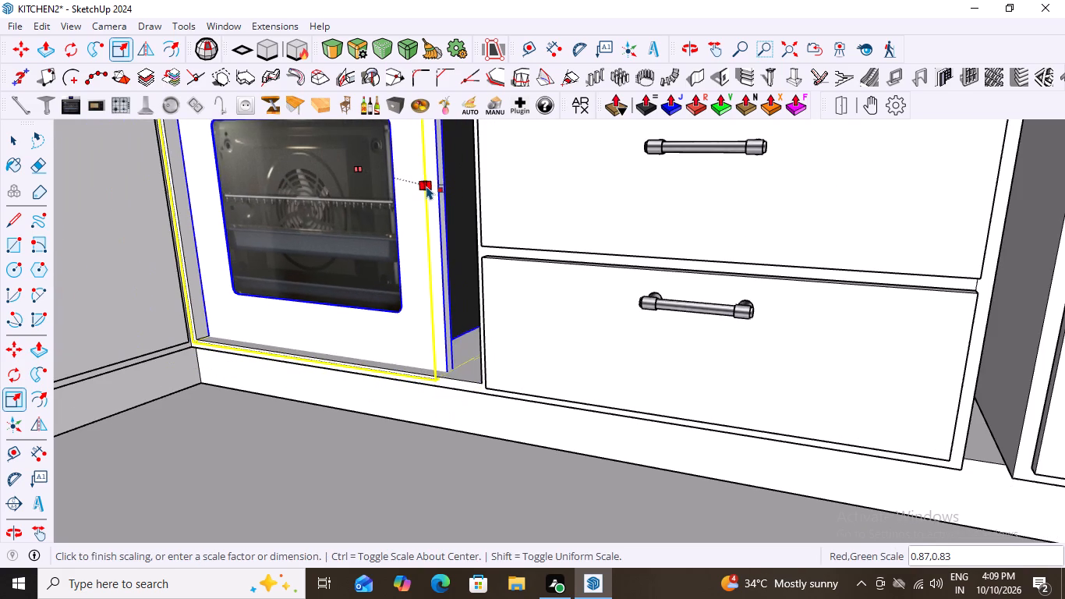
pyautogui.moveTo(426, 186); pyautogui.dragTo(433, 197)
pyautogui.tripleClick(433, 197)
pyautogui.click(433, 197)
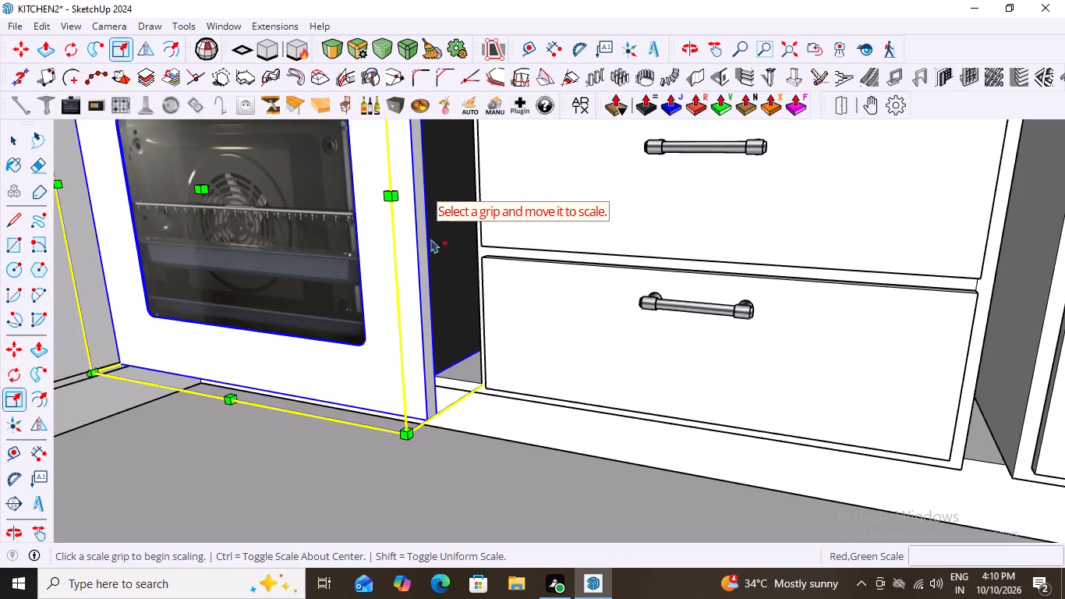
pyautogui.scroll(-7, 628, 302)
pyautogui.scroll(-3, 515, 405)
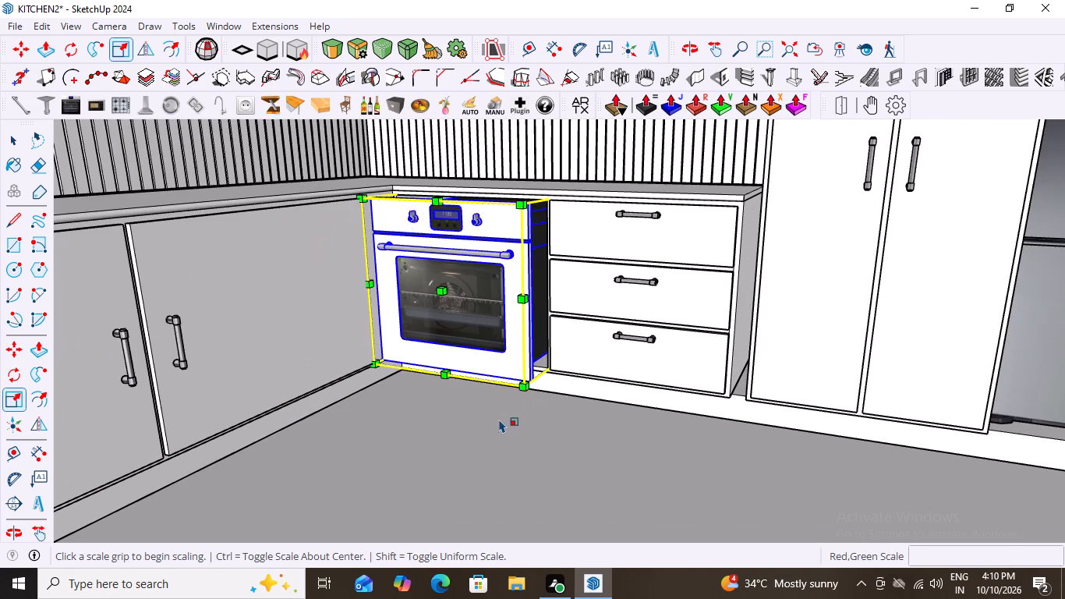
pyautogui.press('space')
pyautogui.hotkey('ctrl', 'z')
# Deselect the oven and examine how far its front projects from the base-cabinet bay beside the drawers and beneath the countertop.
pyautogui.scroll(-4, 512, 405)
pyautogui.moveTo(471, 416); pyautogui.dragTo(487, 418, button='middle')
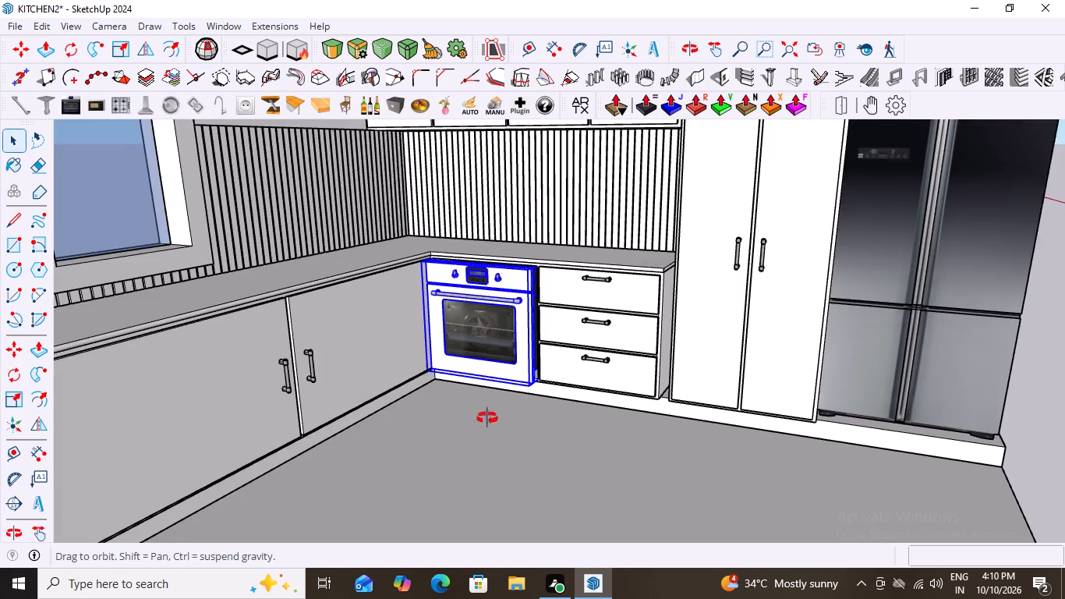
pyautogui.moveTo(487, 418); pyautogui.dragTo(581, 422, button='middle')
pyautogui.scroll(-12, 581, 422)
pyautogui.click(692, 215)
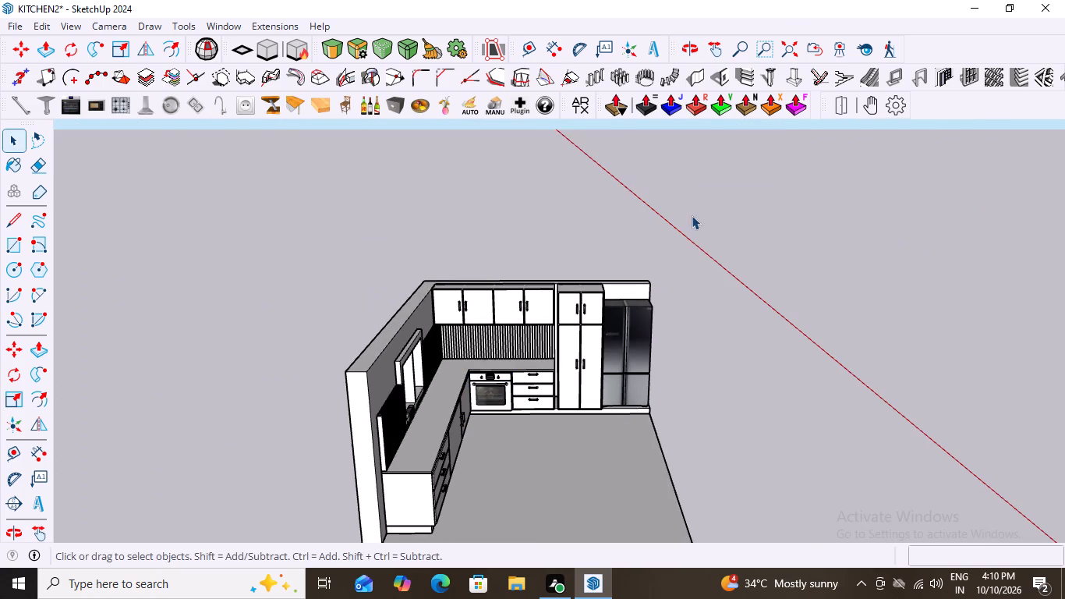
pyautogui.moveTo(690, 365); pyautogui.dragTo(530, 335, button='middle')
pyautogui.scroll(6, 511, 416)
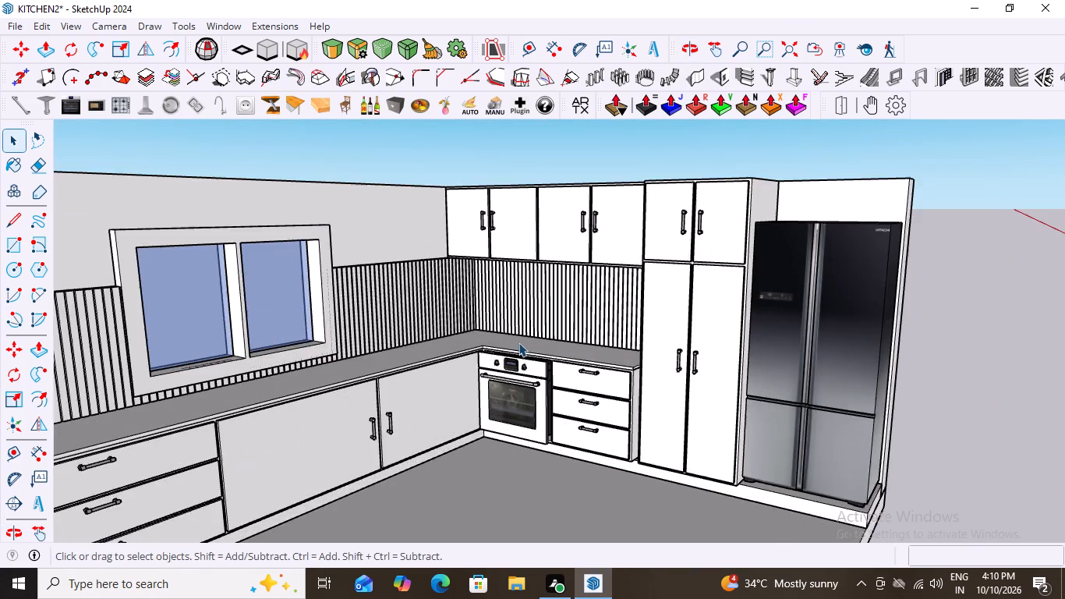
pyautogui.scroll(3, 518, 342)
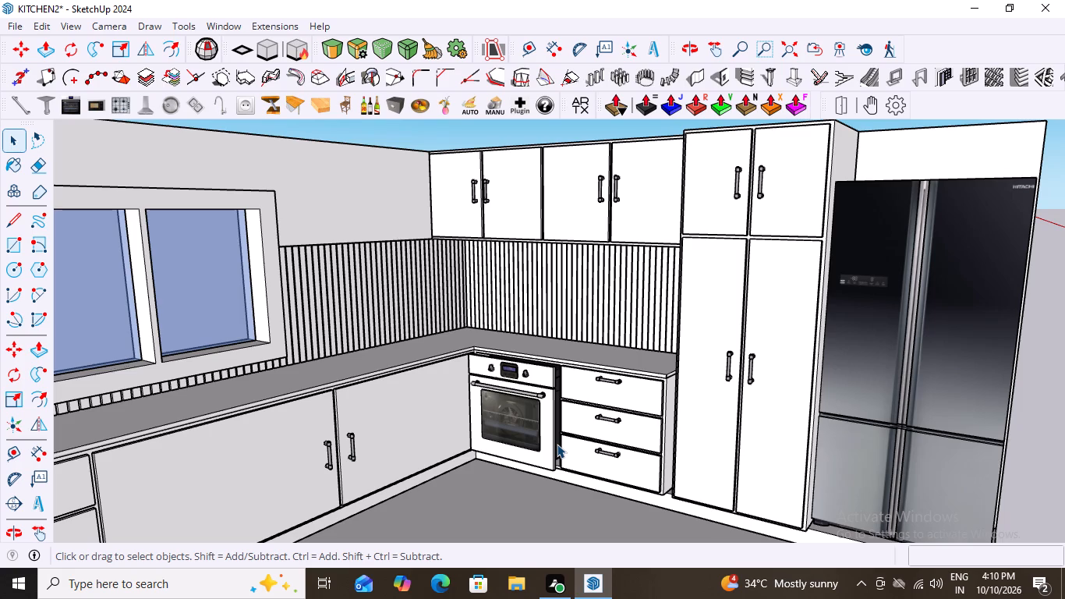
pyautogui.scroll(4, 531, 420)
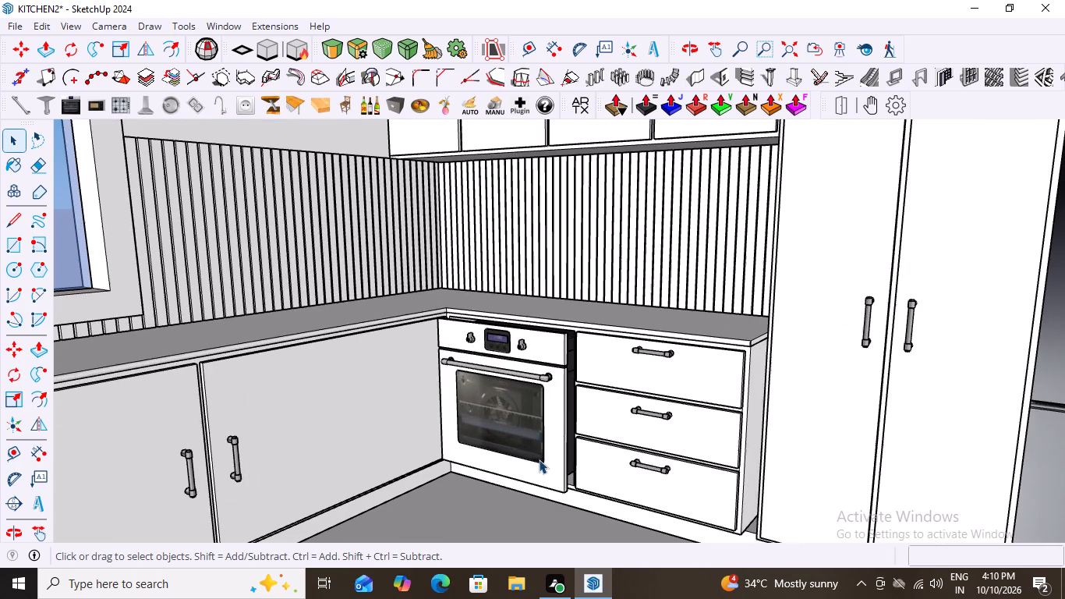
pyautogui.moveTo(619, 492); pyautogui.dragTo(685, 546, button='middle')
pyautogui.scroll(3, 554, 328)
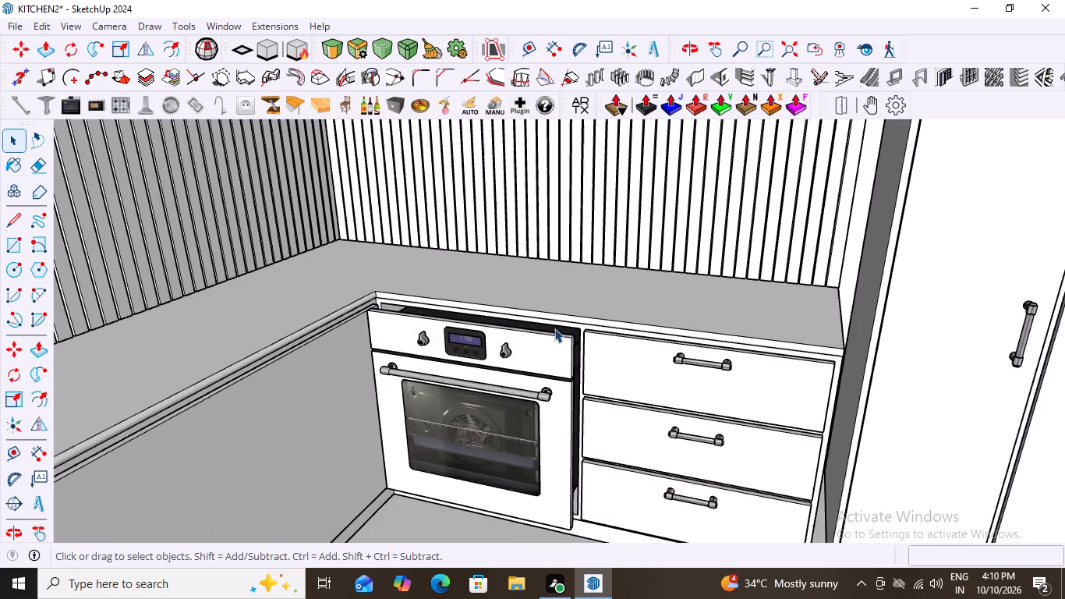
pyautogui.scroll(8, 554, 328)
pyautogui.scroll(-9, 507, 280)
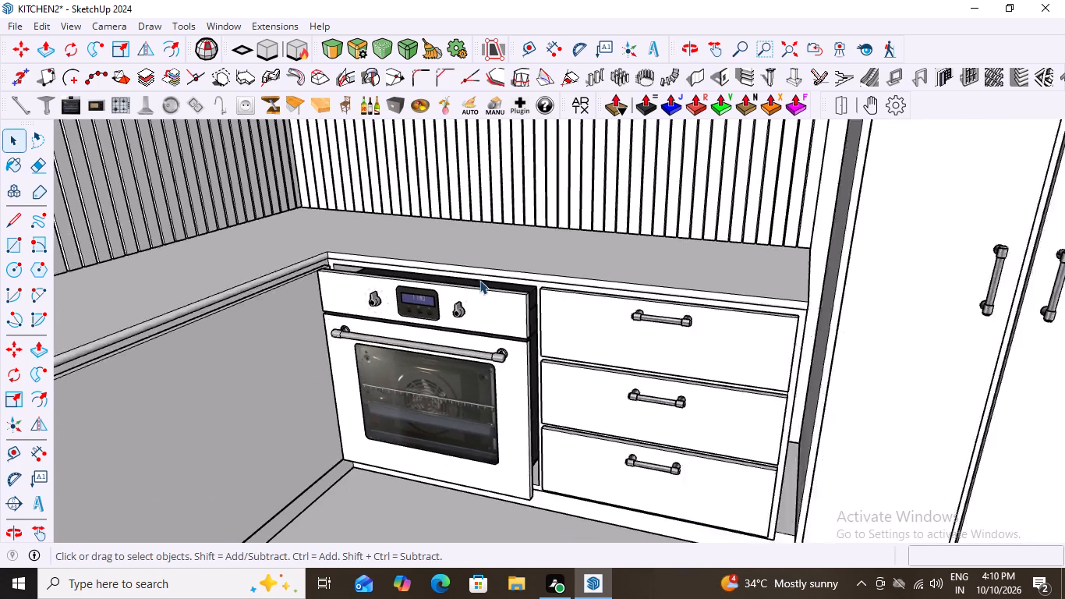
pyautogui.scroll(-1, 479, 280)
# Scale the oven's depth to about 0.92 along the green axis from its front face, pulling it back toward the drawer fronts, and deselect it.
pyautogui.moveTo(524, 405); pyautogui.dragTo(357, 383, button='middle')
pyautogui.scroll(2, 462, 374)
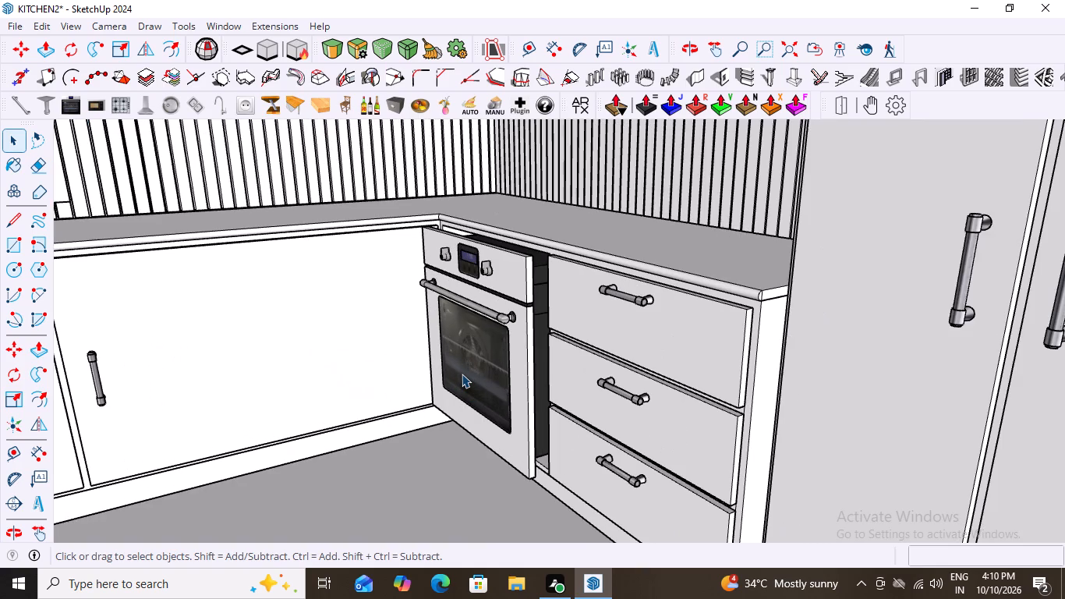
pyautogui.press('s')
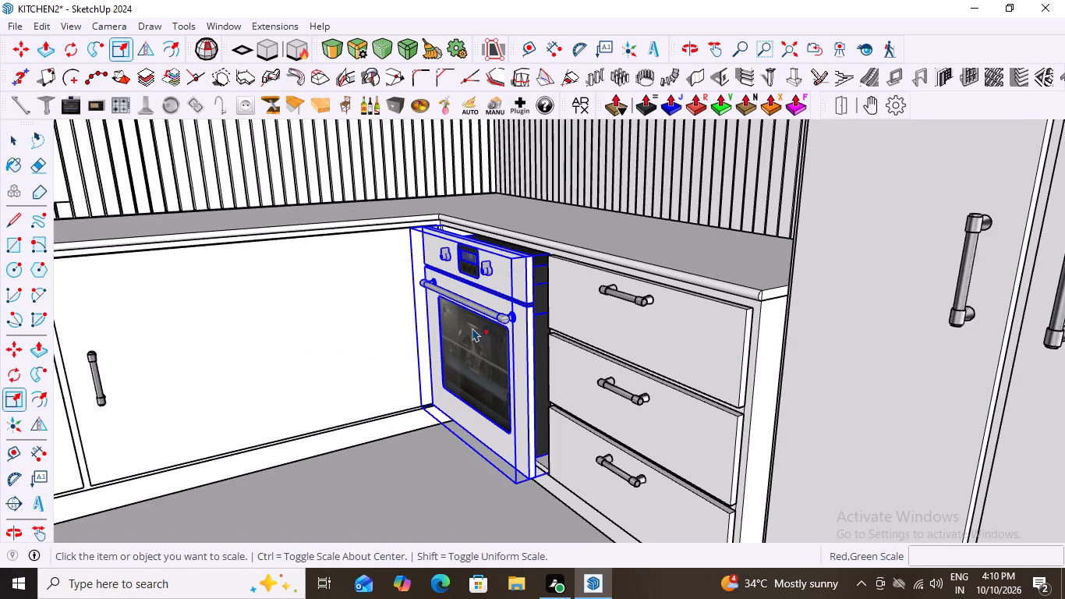
pyautogui.press('s')
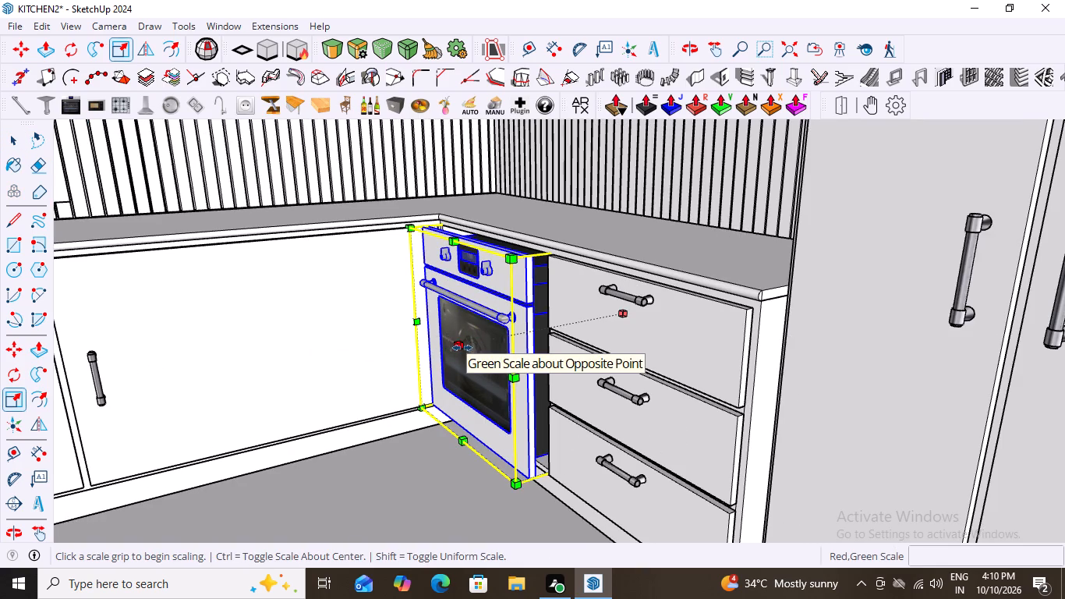
pyautogui.click(462, 346)
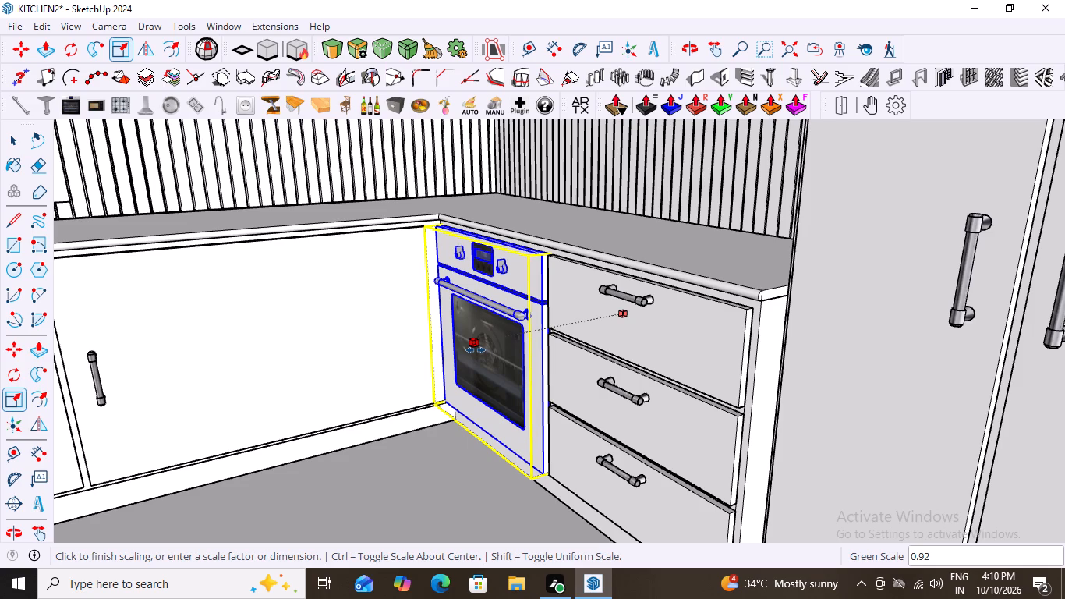
pyautogui.click(476, 350)
pyautogui.scroll(-7, 378, 367)
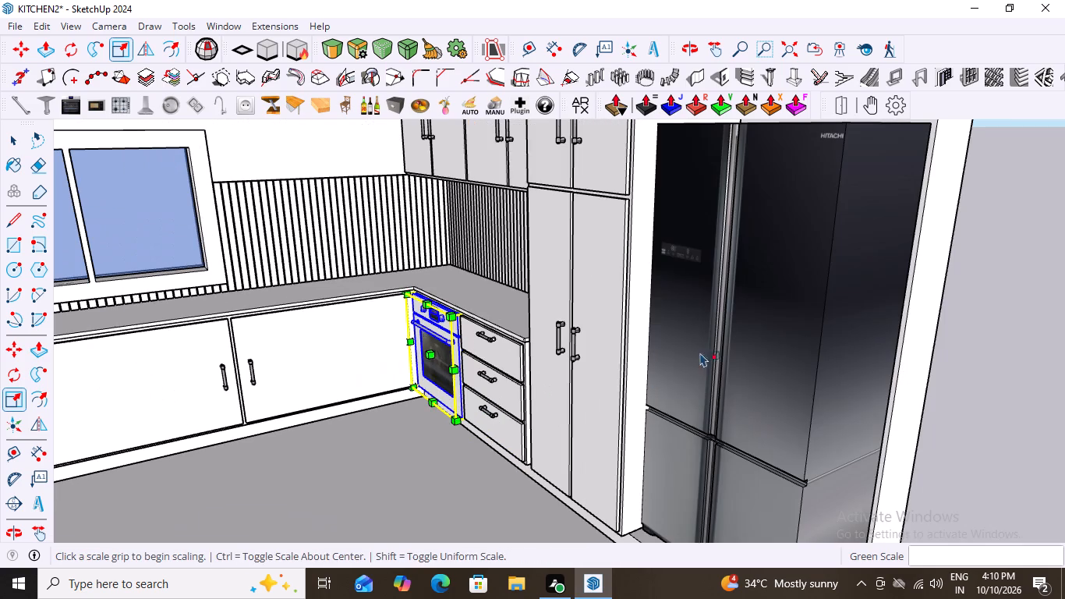
pyautogui.press('space')
pyautogui.click(285, 445)
# Examine the resized oven's fit in its base-cabinet bay from the front, above and side, and its look within the whole kitchen.
pyautogui.moveTo(438, 406); pyautogui.dragTo(516, 402, button='middle')
pyautogui.scroll(2, 461, 424)
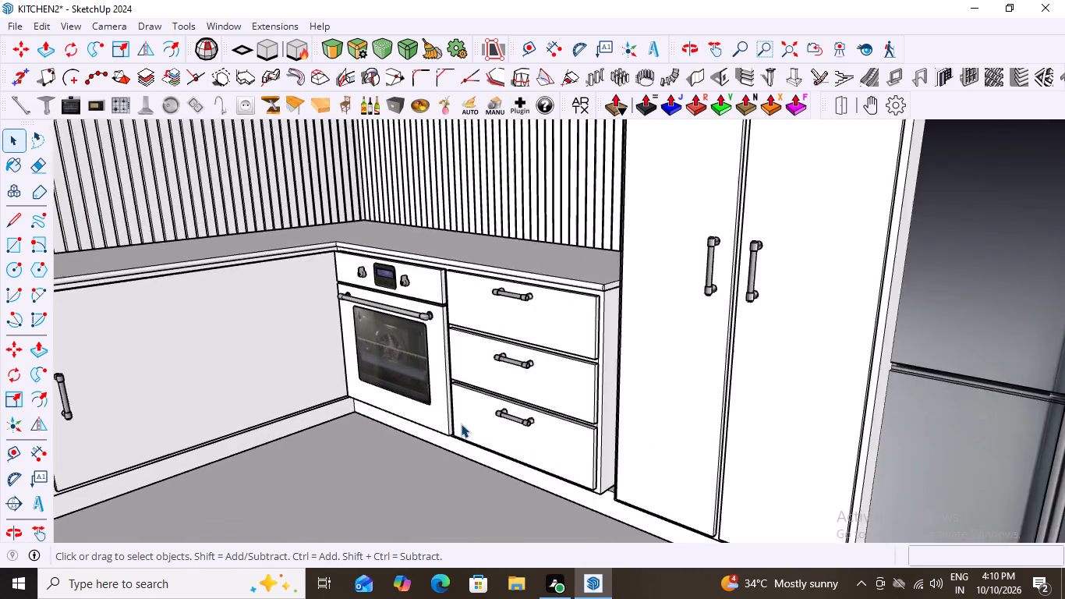
pyautogui.scroll(9, 461, 424)
pyautogui.scroll(-11, 527, 392)
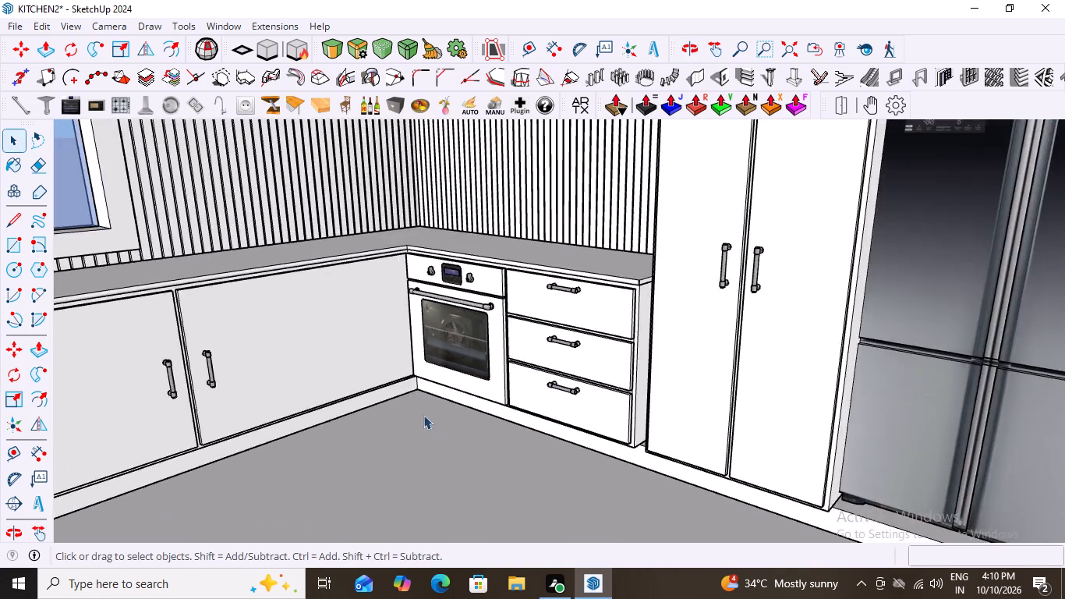
pyautogui.moveTo(423, 415); pyautogui.dragTo(438, 391, button='middle')
pyautogui.scroll(-12, 438, 391)
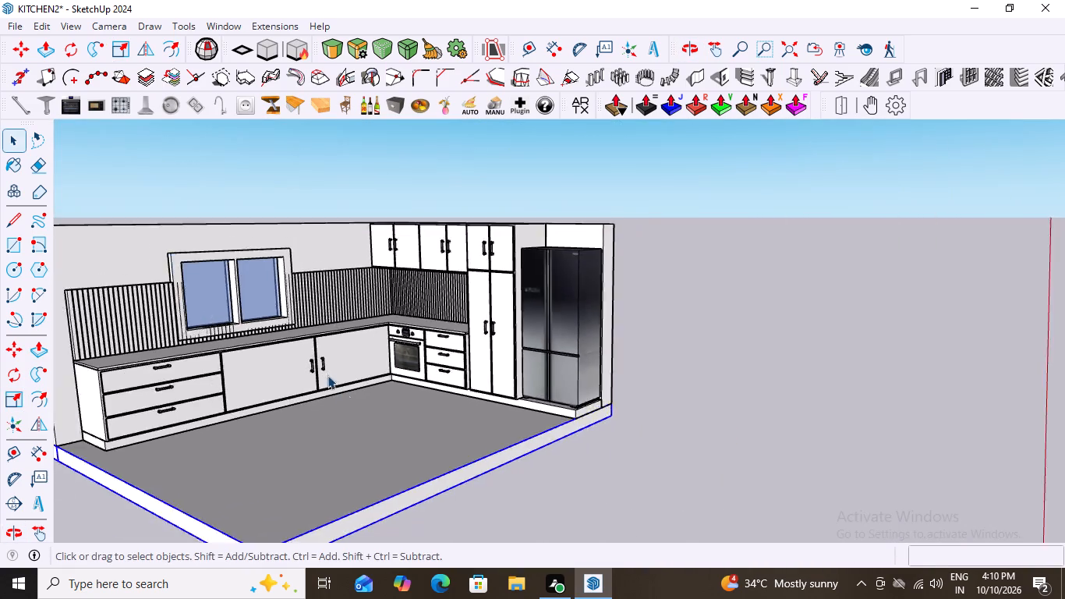
pyautogui.scroll(-2, 327, 375)
pyautogui.moveTo(490, 452); pyautogui.dragTo(470, 532, button='middle')
pyautogui.scroll(13, 409, 280)
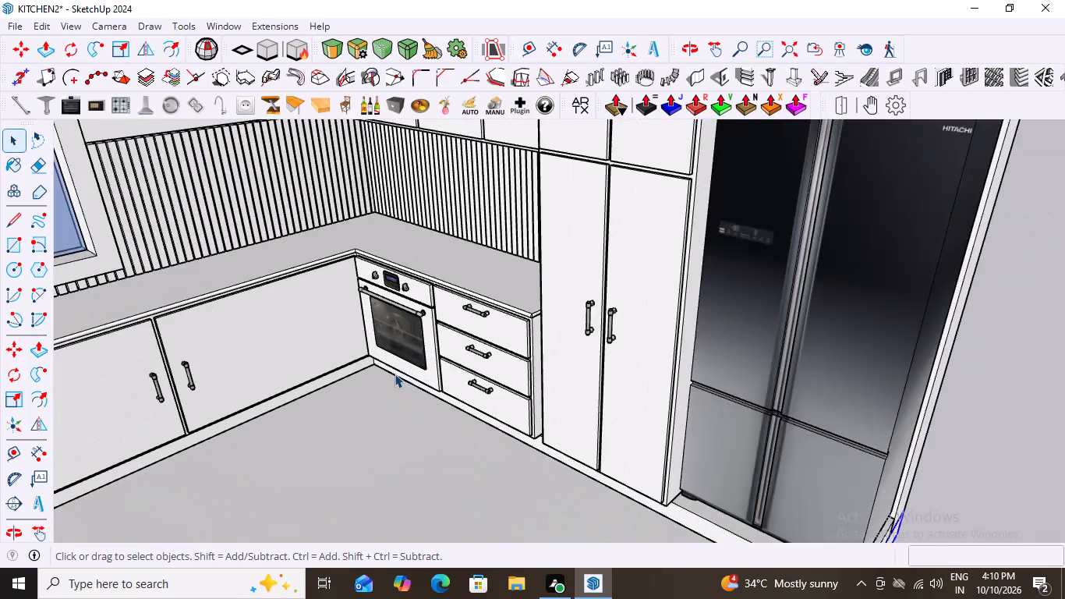
pyautogui.scroll(1, 395, 374)
pyautogui.moveTo(389, 376); pyautogui.dragTo(421, 261, button='middle')
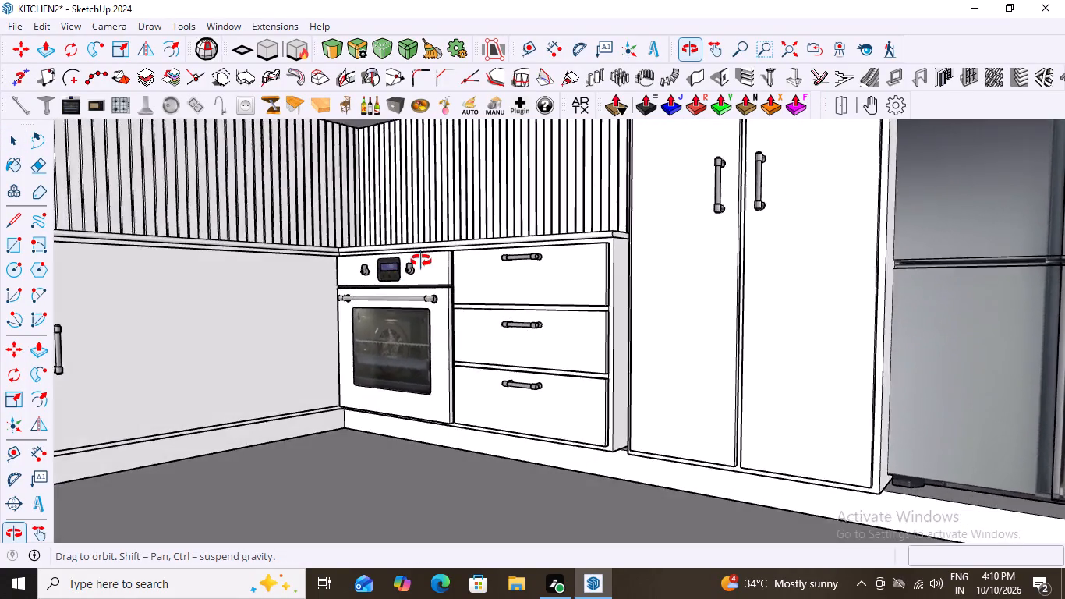
pyautogui.moveTo(421, 261); pyautogui.dragTo(424, 473, button='middle')
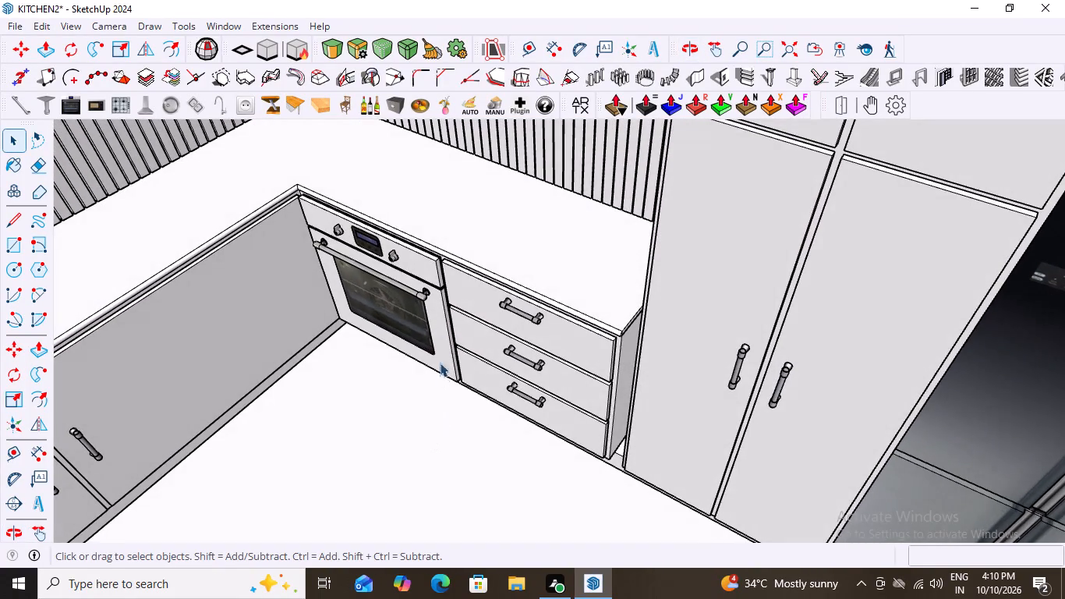
pyautogui.scroll(-2, 432, 275)
pyautogui.moveTo(427, 333); pyautogui.dragTo(428, 175, button='middle')
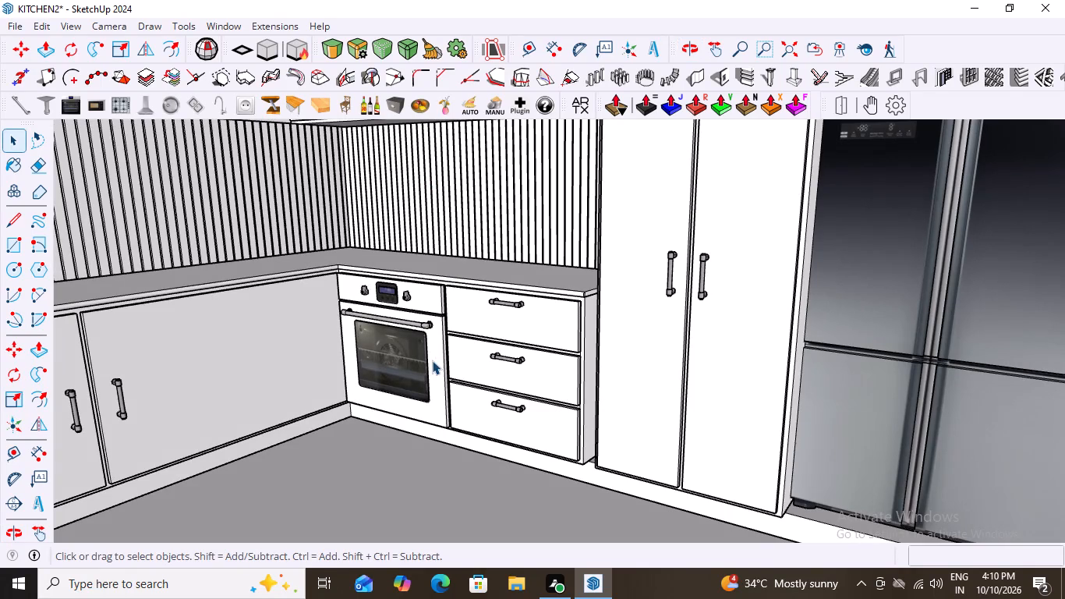
pyautogui.scroll(-5, 409, 410)
pyautogui.moveTo(448, 443); pyautogui.dragTo(421, 463, button='middle')
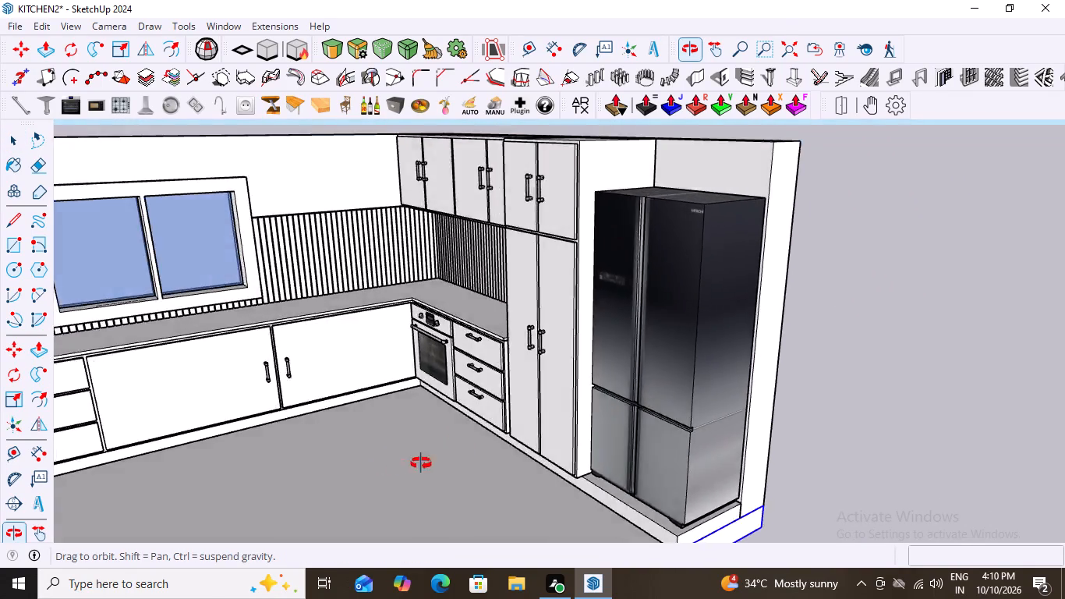
pyautogui.moveTo(421, 463); pyautogui.dragTo(472, 415, button='middle')
pyautogui.scroll(10, 365, 343)
pyautogui.moveTo(435, 375); pyautogui.dragTo(464, 484, button='middle')
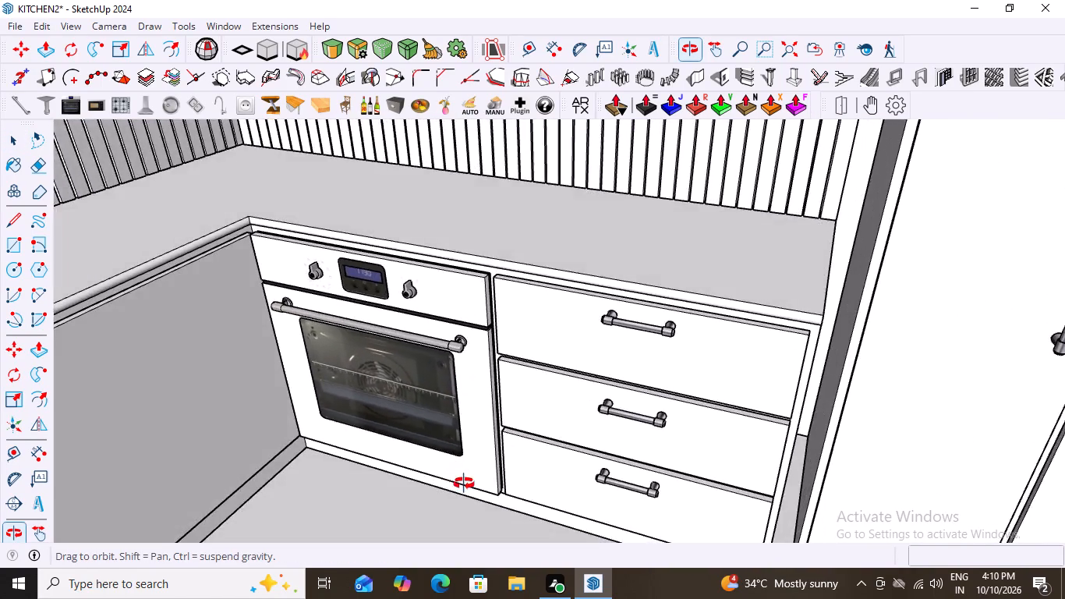
pyautogui.moveTo(464, 484); pyautogui.dragTo(563, 393, button='middle')
pyautogui.scroll(7, 396, 385)
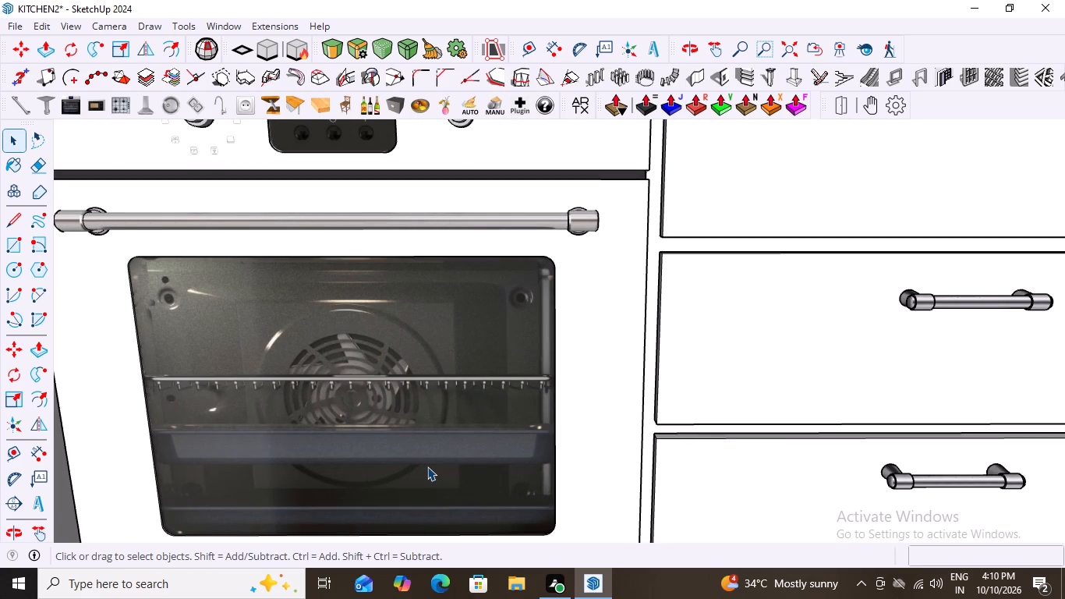
pyautogui.scroll(-4, 448, 416)
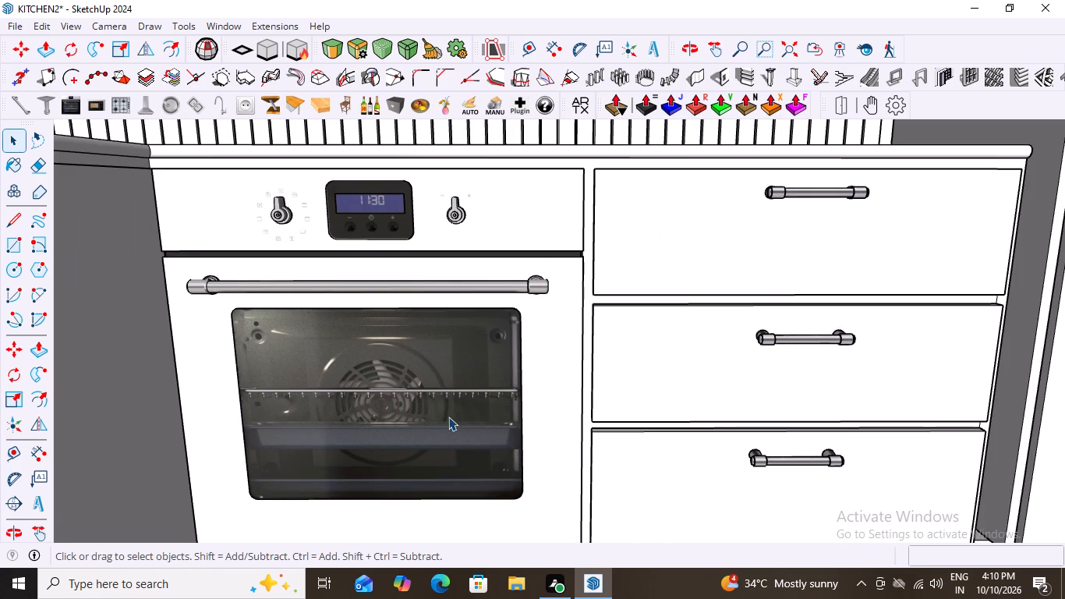
pyautogui.scroll(-19, 448, 416)
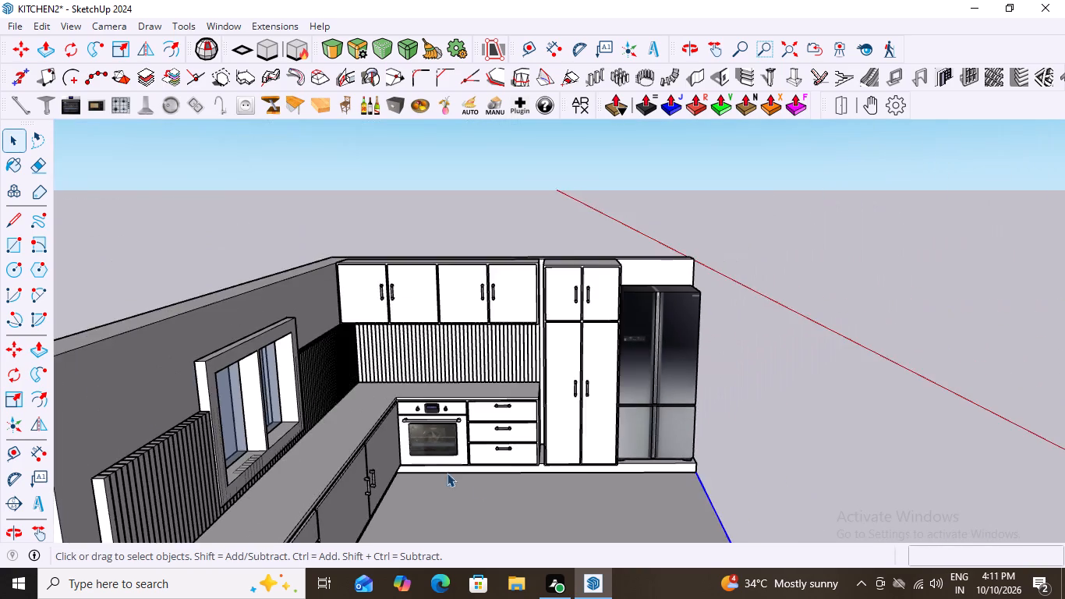
pyautogui.moveTo(535, 487); pyautogui.dragTo(338, 523, button='middle')
pyautogui.scroll(5, 478, 349)
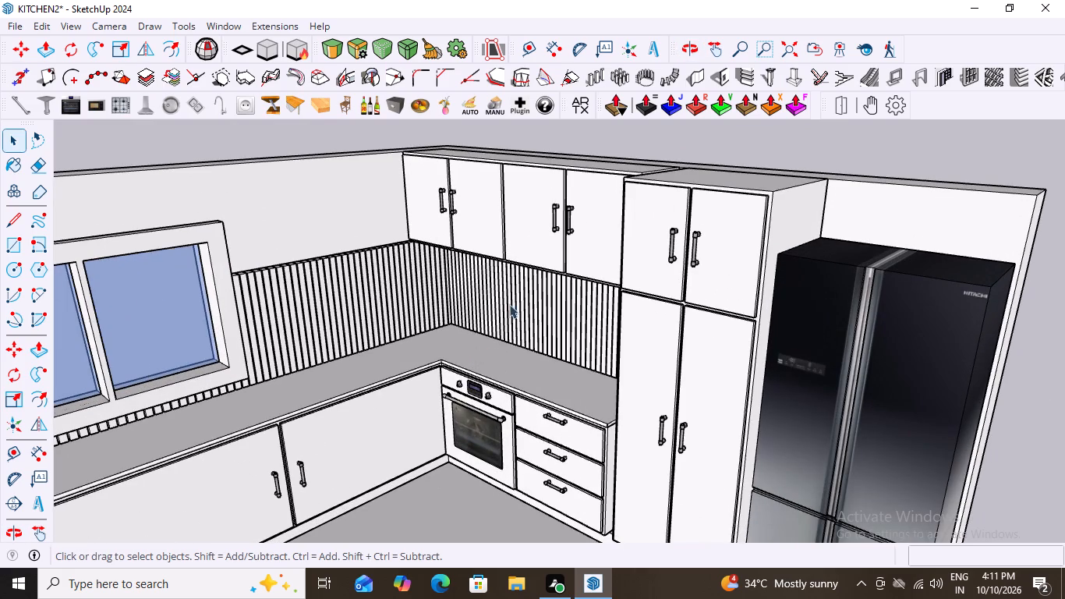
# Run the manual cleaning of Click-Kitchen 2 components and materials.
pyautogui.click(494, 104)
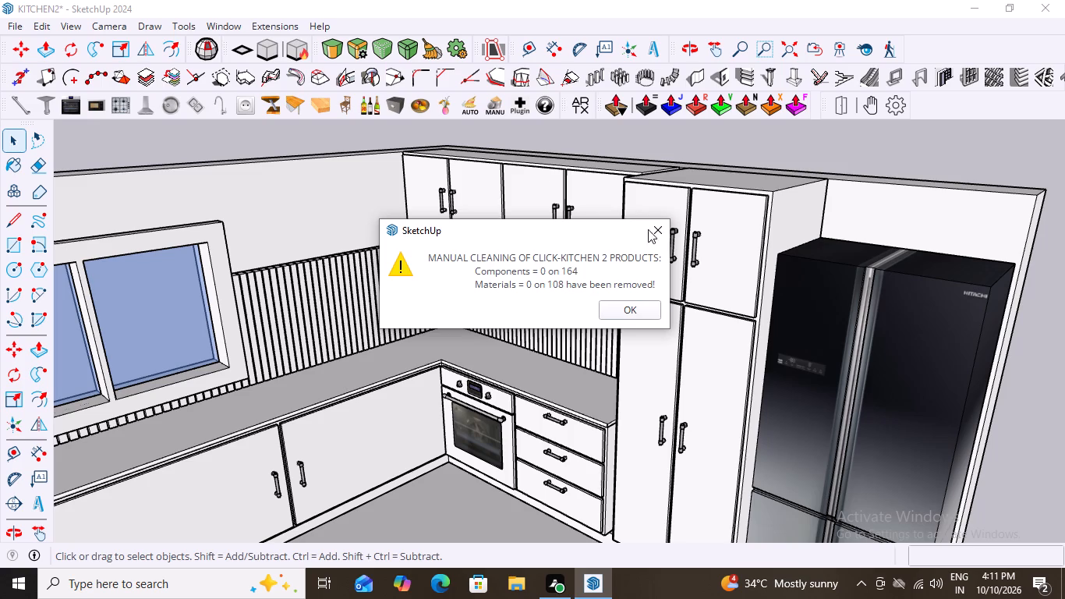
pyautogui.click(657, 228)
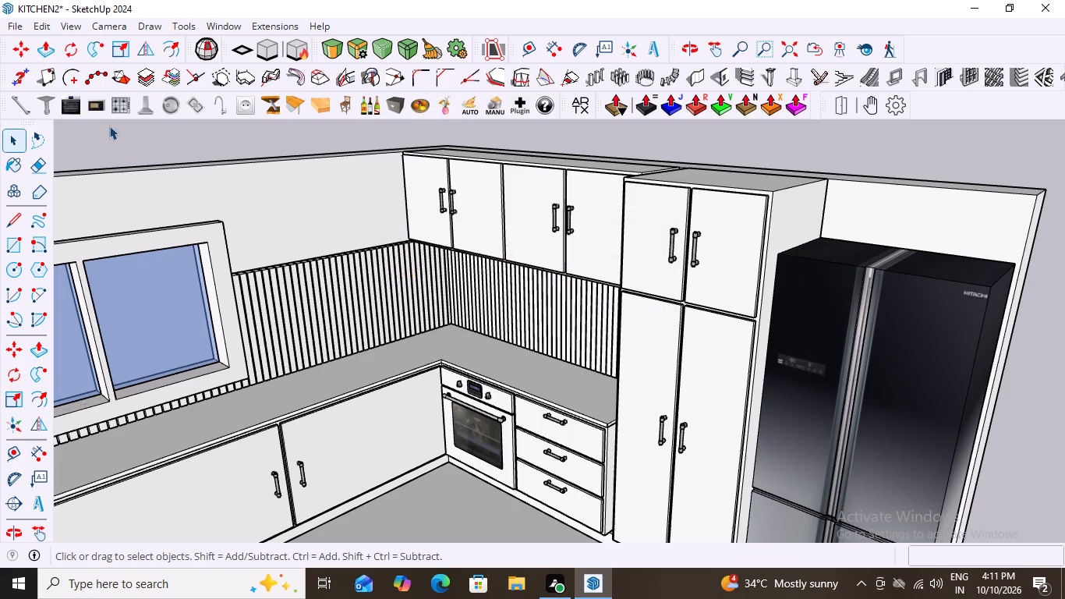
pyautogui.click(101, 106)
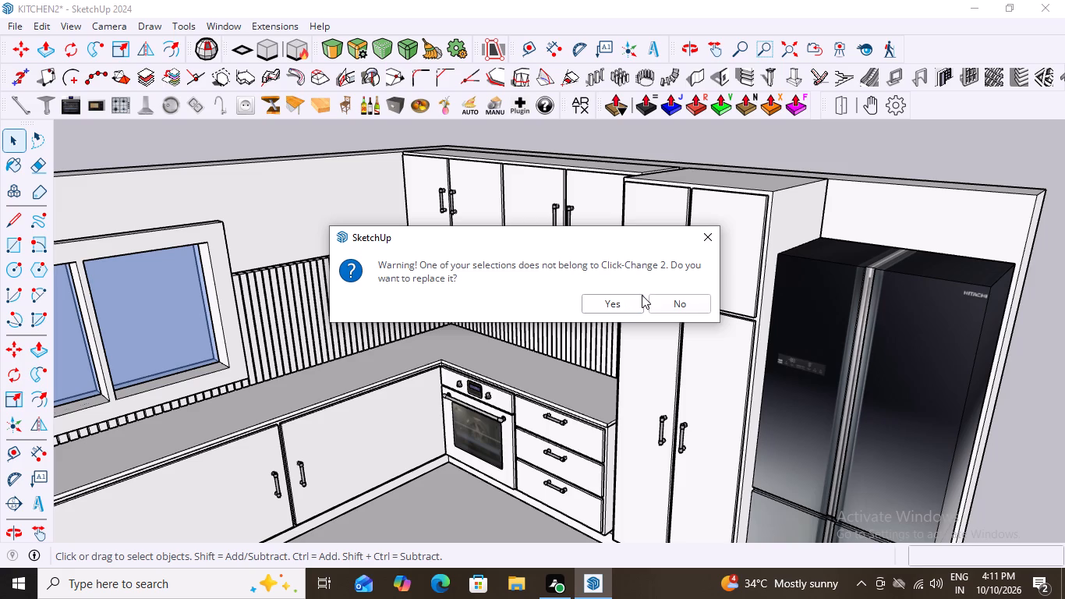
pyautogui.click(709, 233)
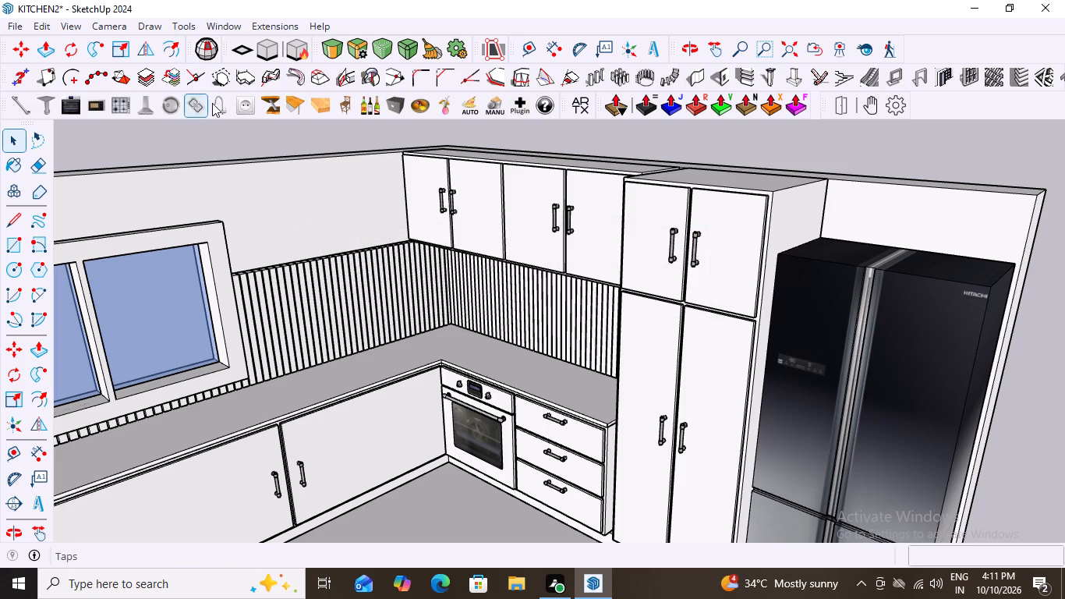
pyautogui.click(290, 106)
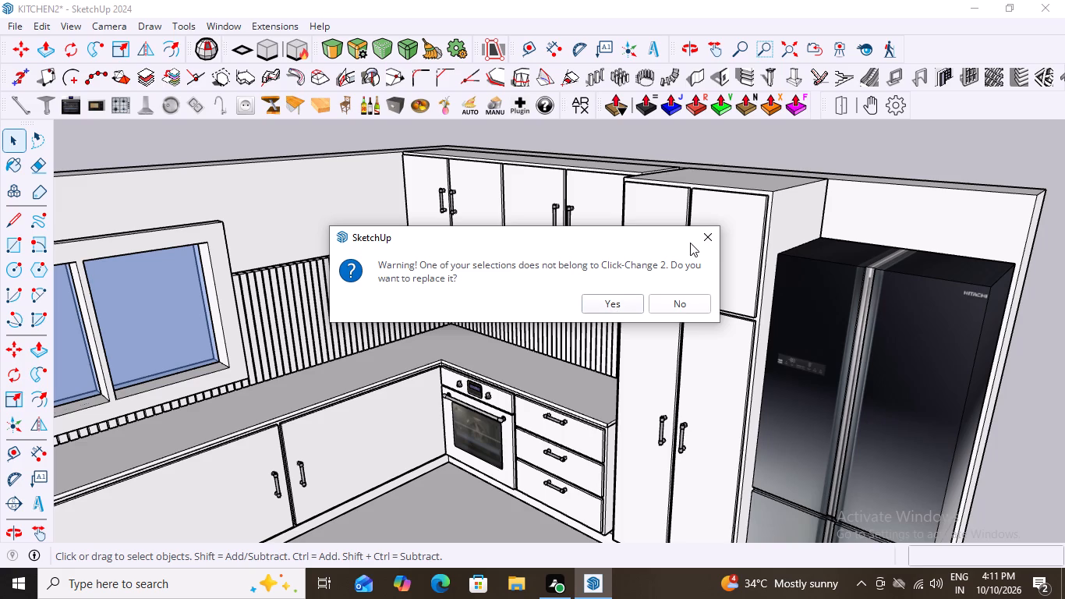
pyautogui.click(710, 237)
# Deselect the floor slab.
pyautogui.scroll(-16, 119, 181)
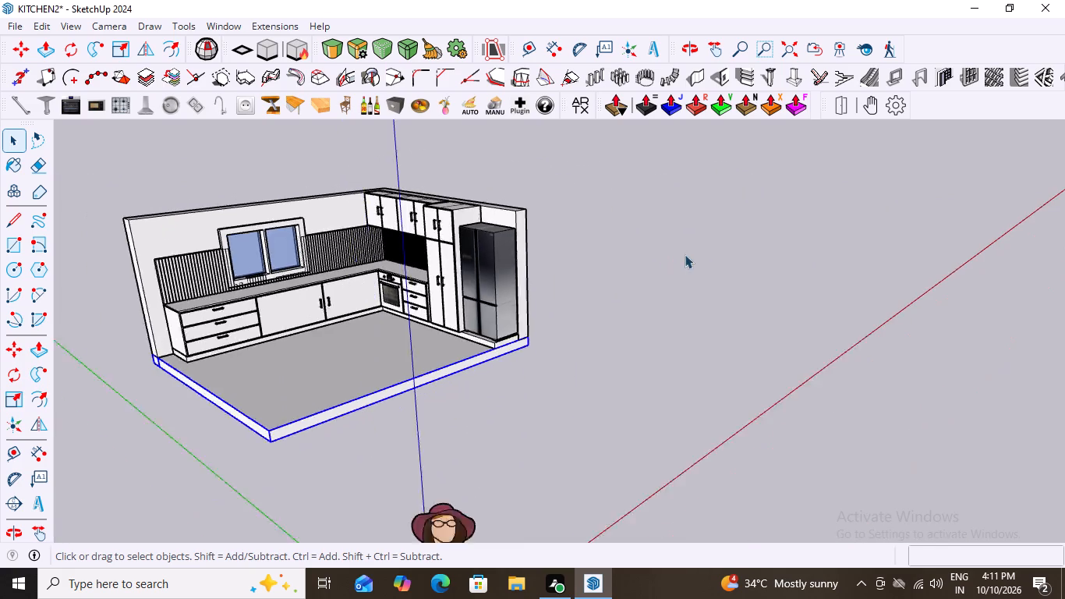
pyautogui.scroll(-2, 685, 254)
pyautogui.click(236, 190)
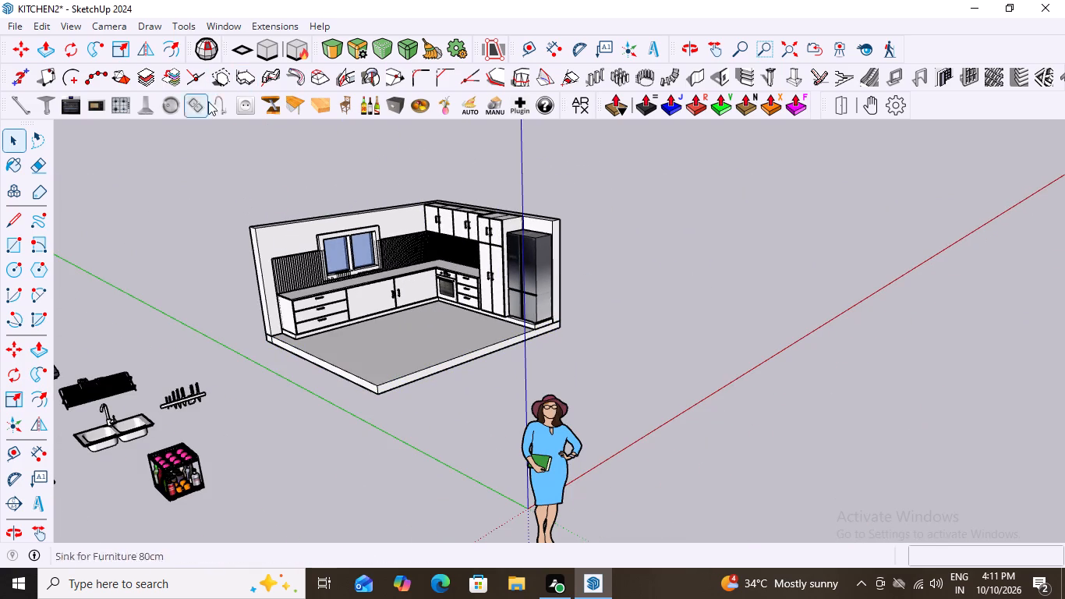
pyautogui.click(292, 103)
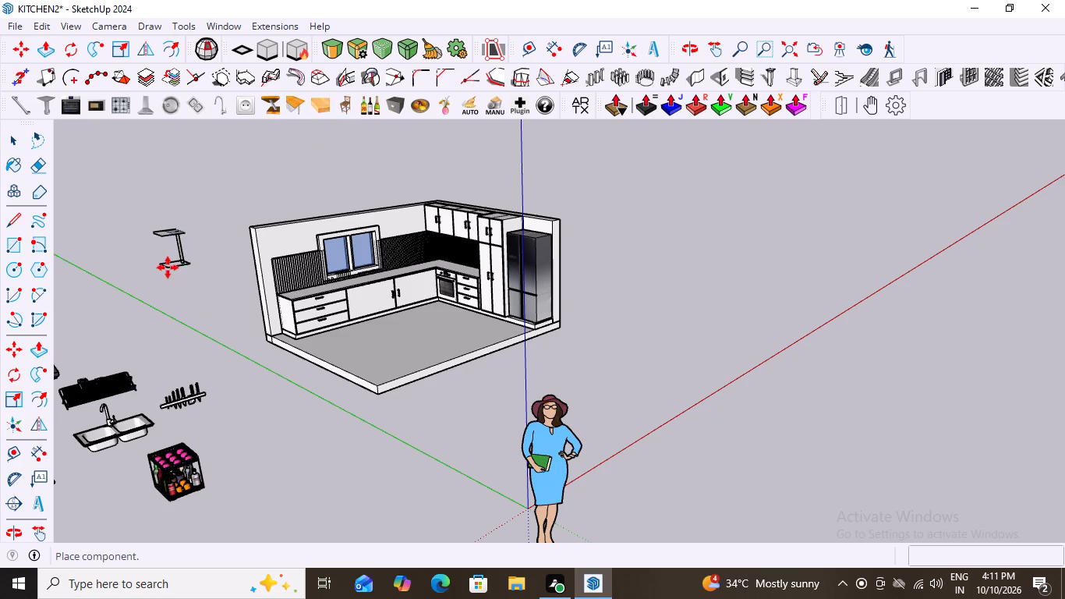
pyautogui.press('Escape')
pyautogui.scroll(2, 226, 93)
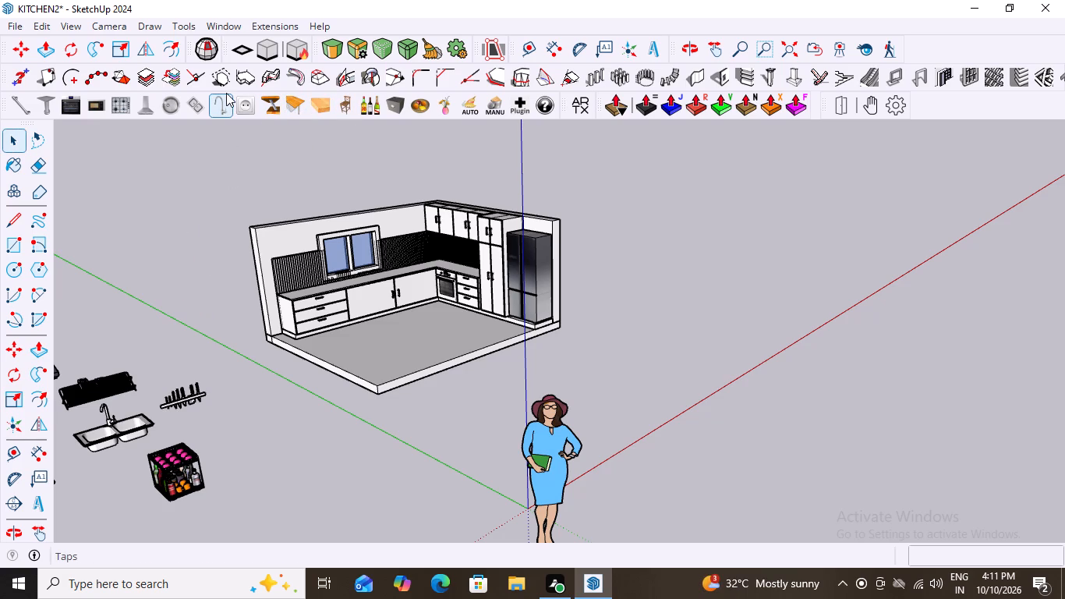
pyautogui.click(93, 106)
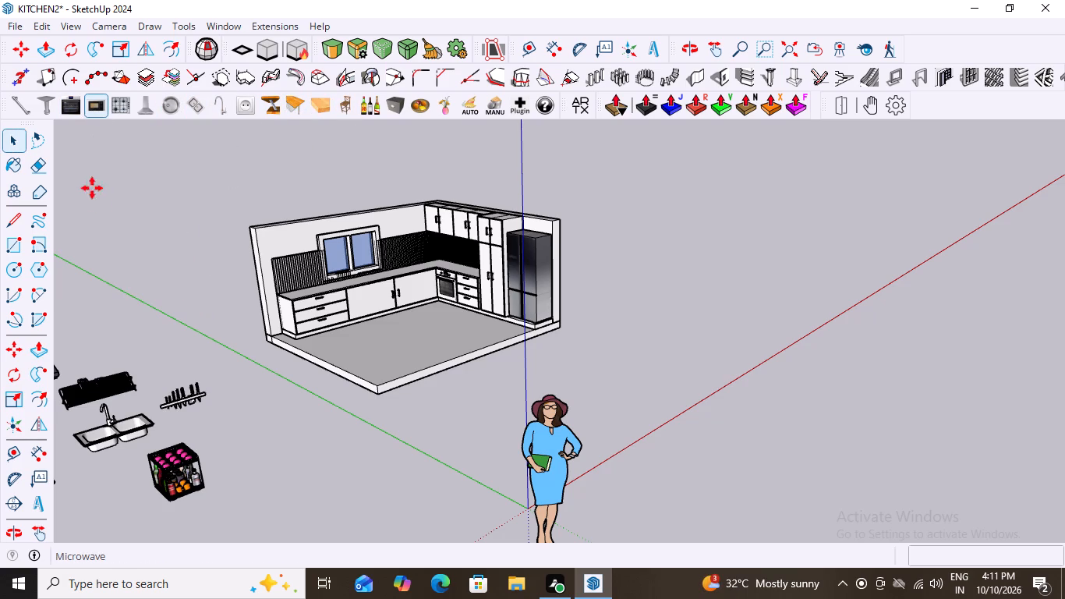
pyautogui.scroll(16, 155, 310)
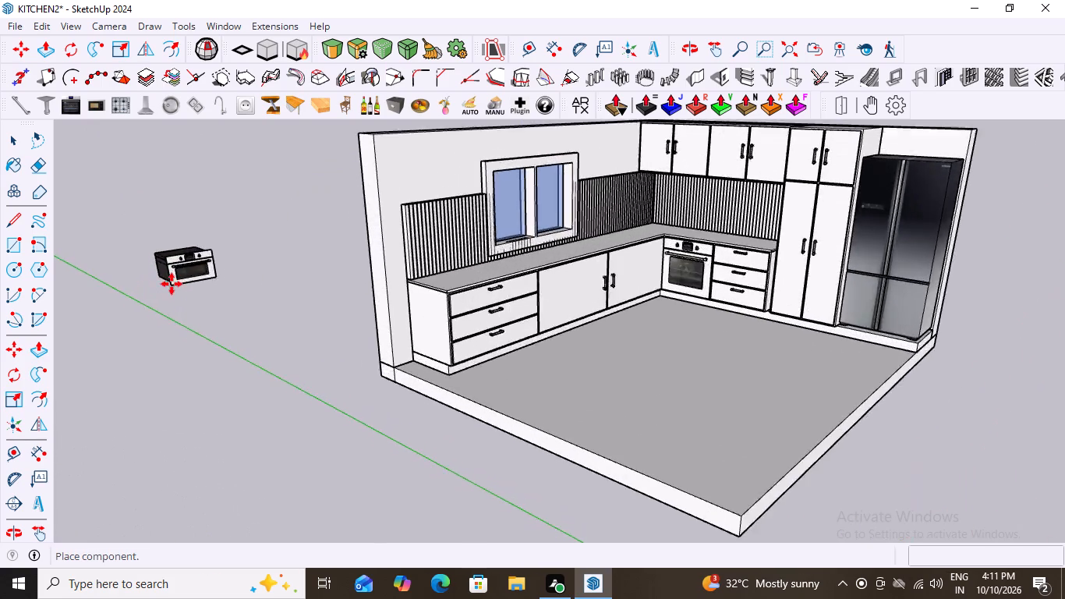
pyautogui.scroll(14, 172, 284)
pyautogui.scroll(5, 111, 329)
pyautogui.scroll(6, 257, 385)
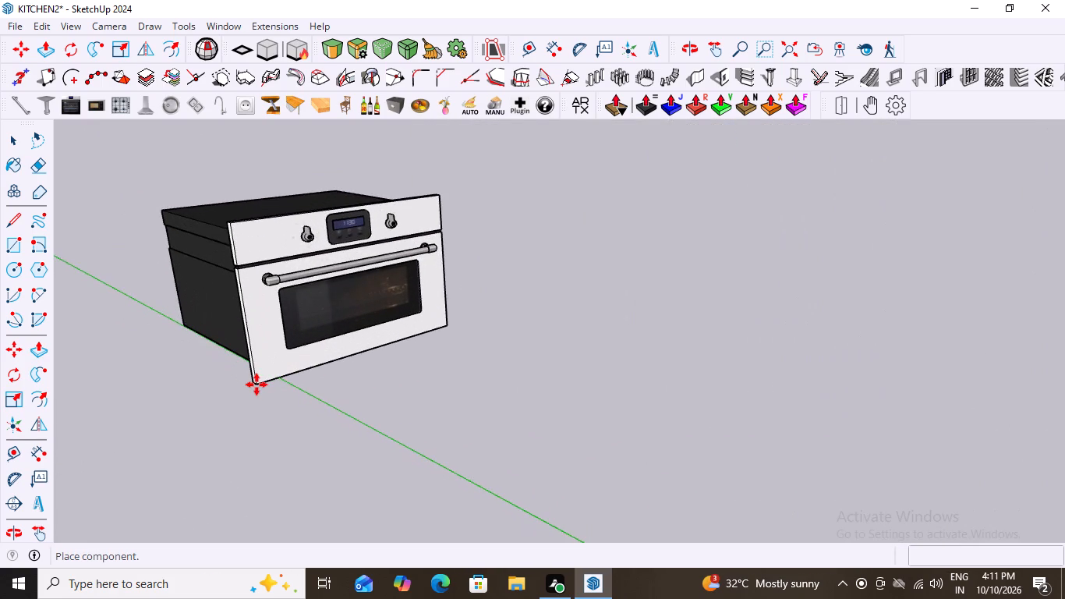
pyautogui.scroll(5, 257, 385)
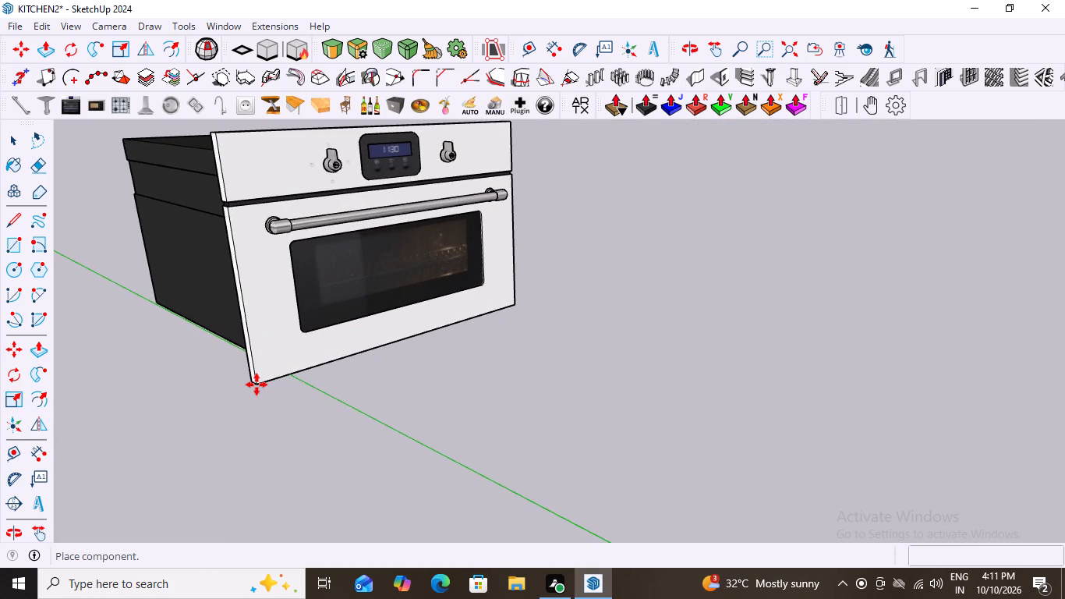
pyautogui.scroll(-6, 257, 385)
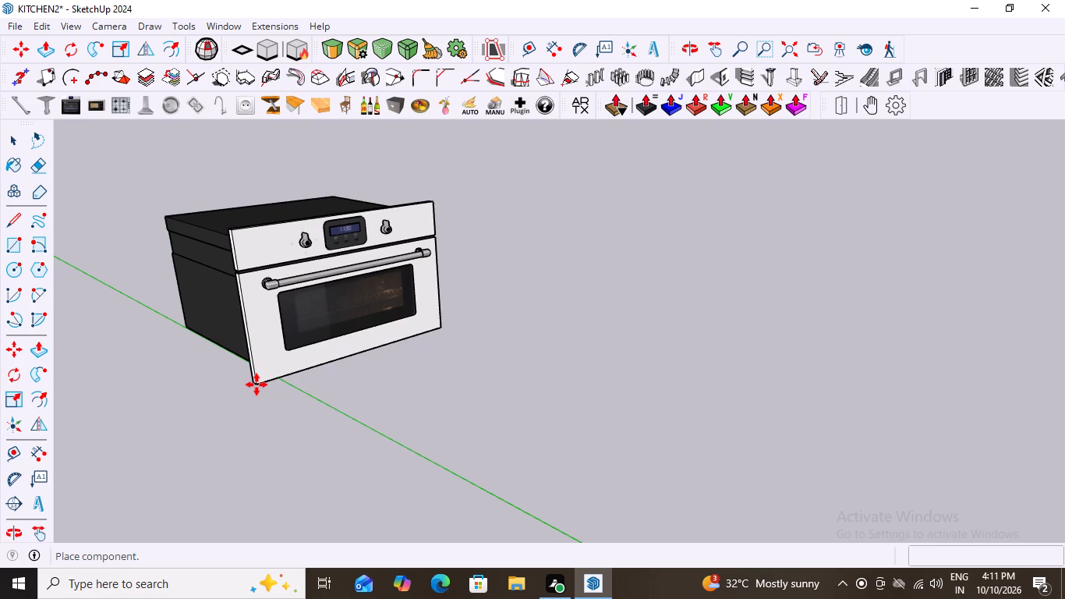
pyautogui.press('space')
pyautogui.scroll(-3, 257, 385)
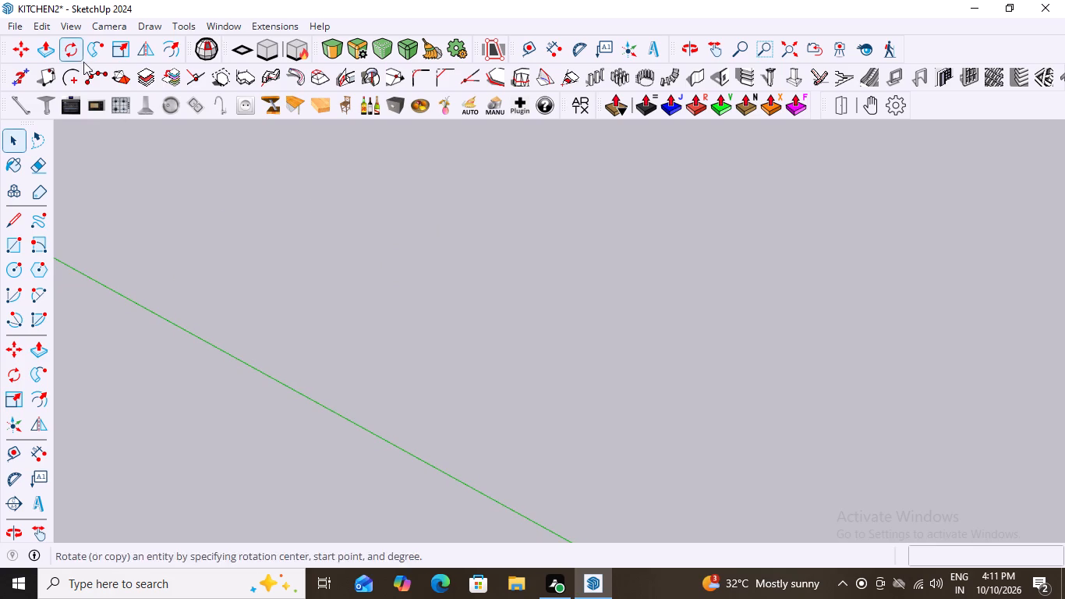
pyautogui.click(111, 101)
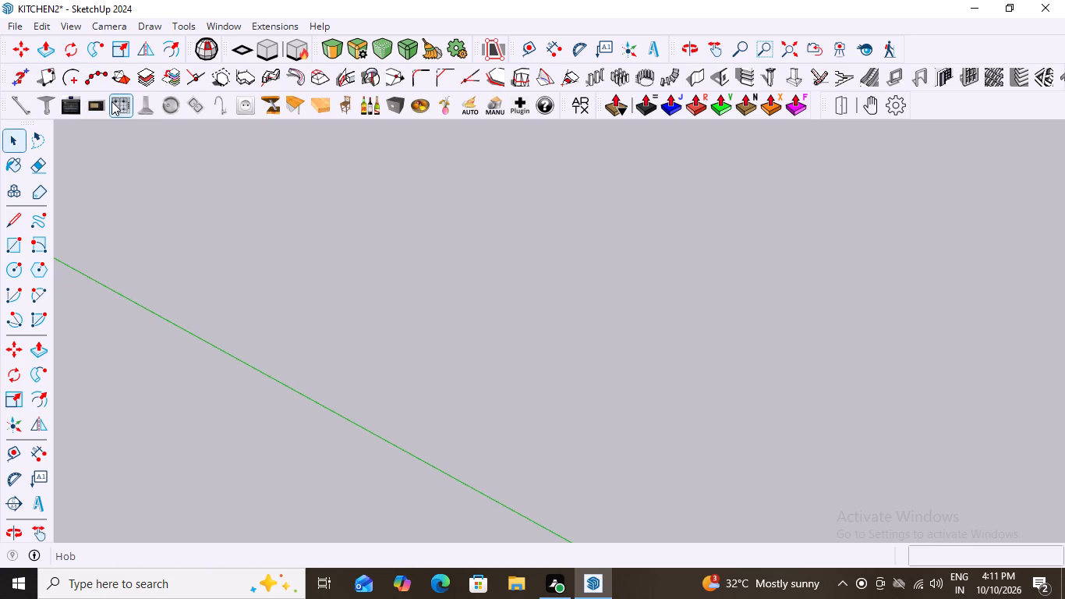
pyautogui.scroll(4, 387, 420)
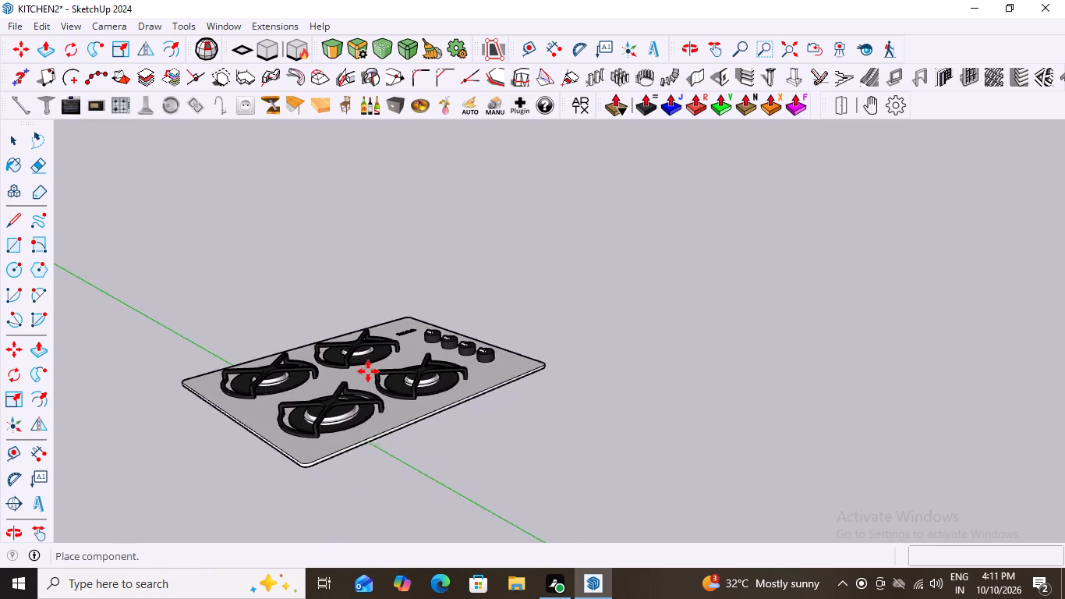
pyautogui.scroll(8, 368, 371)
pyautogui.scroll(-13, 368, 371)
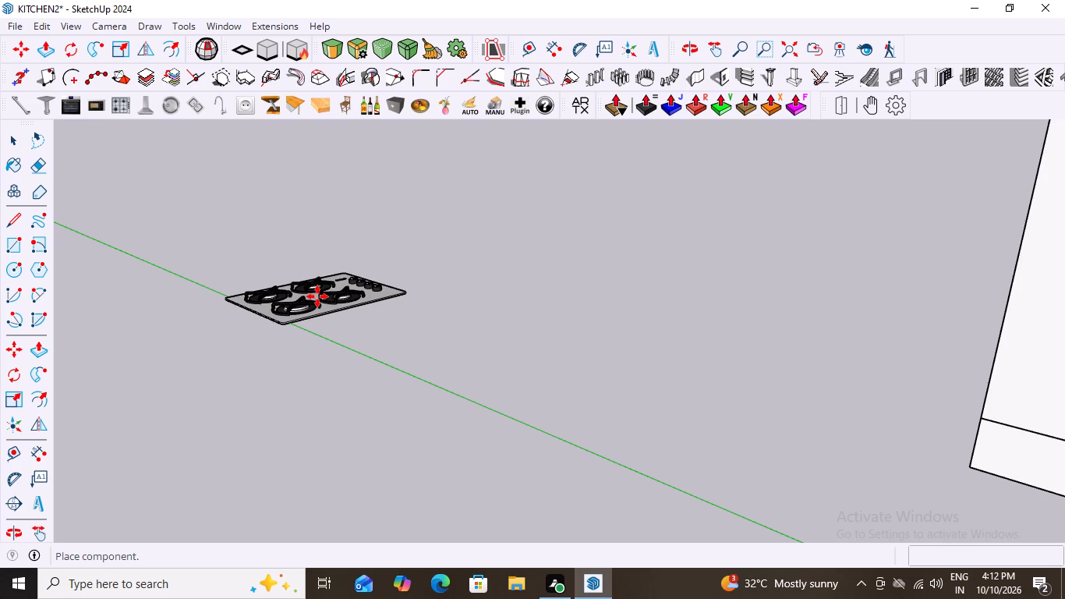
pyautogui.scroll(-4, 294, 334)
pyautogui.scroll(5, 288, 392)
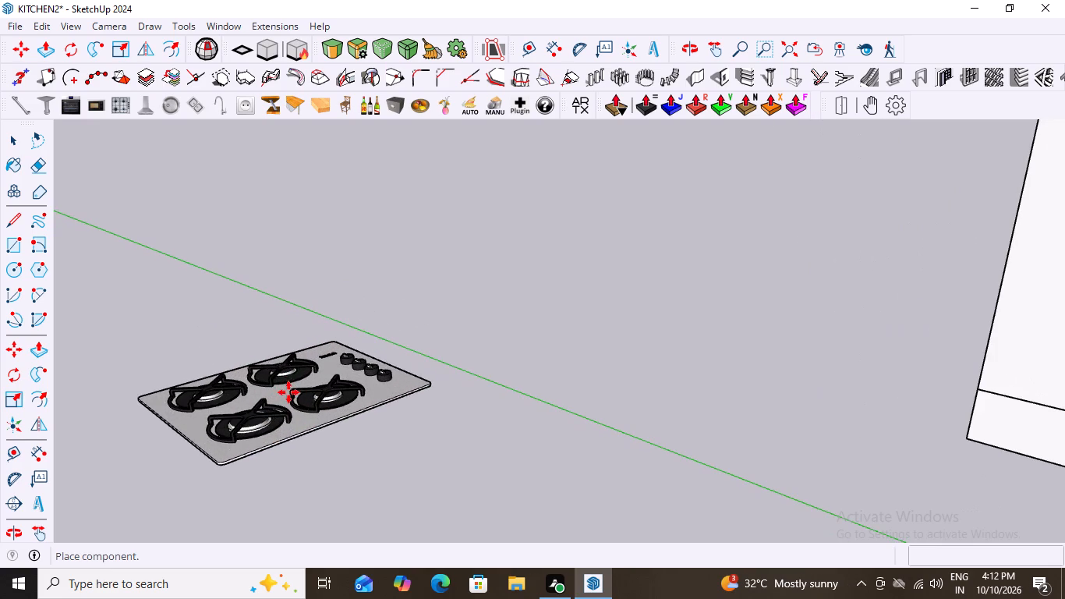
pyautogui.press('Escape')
# Open the group of loose appliances beside the kitchen, delete the black two-zone ceramic hob, and leave the group.
pyautogui.scroll(-2, 311, 292)
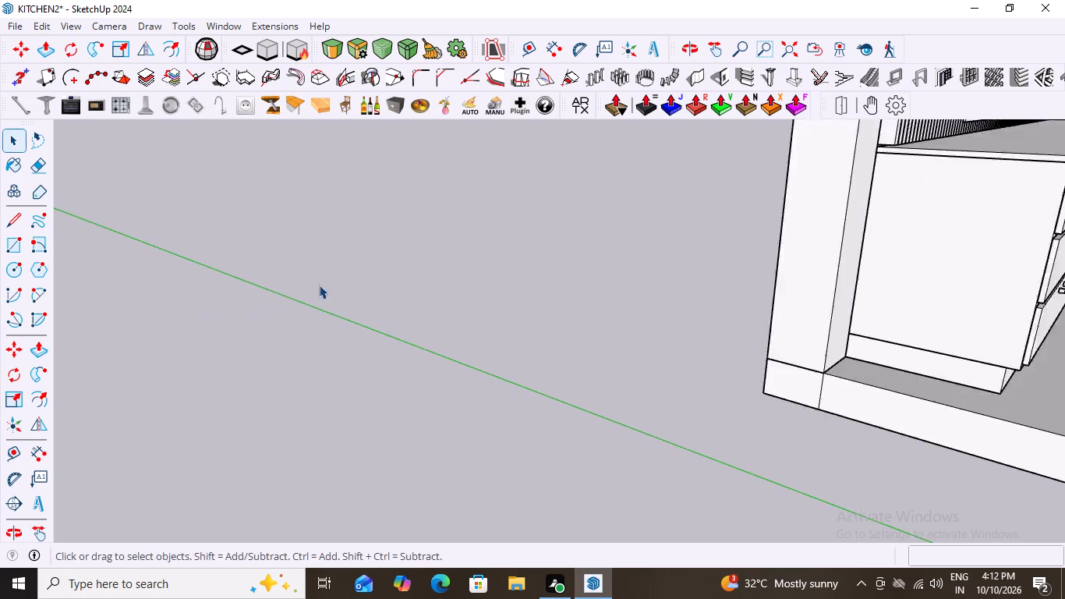
pyautogui.scroll(-20, 319, 285)
pyautogui.scroll(-4, 319, 285)
pyautogui.moveTo(557, 449); pyautogui.dragTo(512, 452, button='middle')
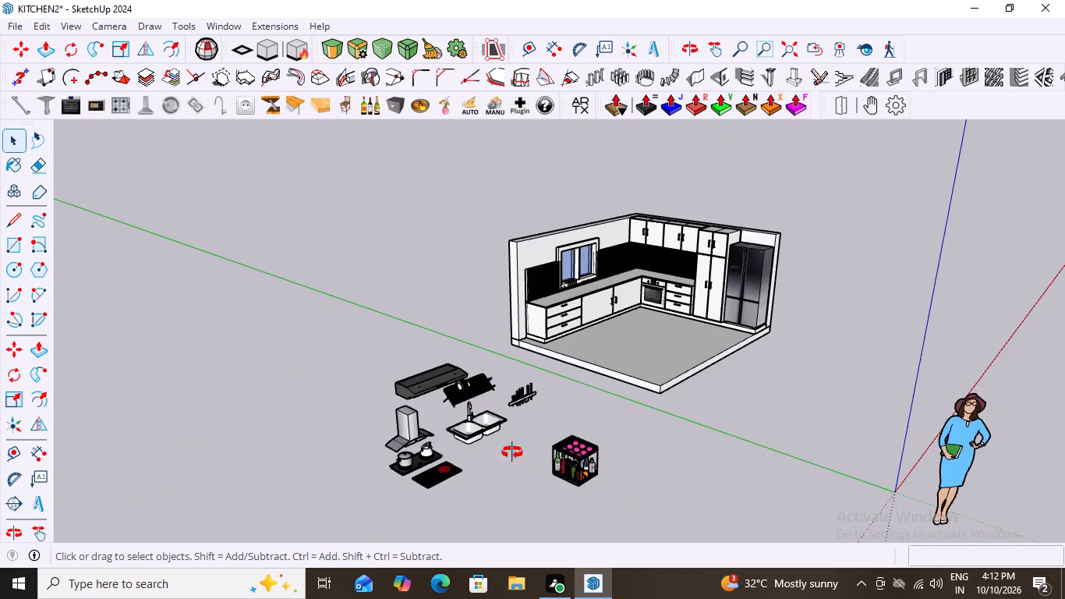
pyautogui.moveTo(512, 452); pyautogui.dragTo(472, 463, button='middle')
pyautogui.scroll(19, 335, 439)
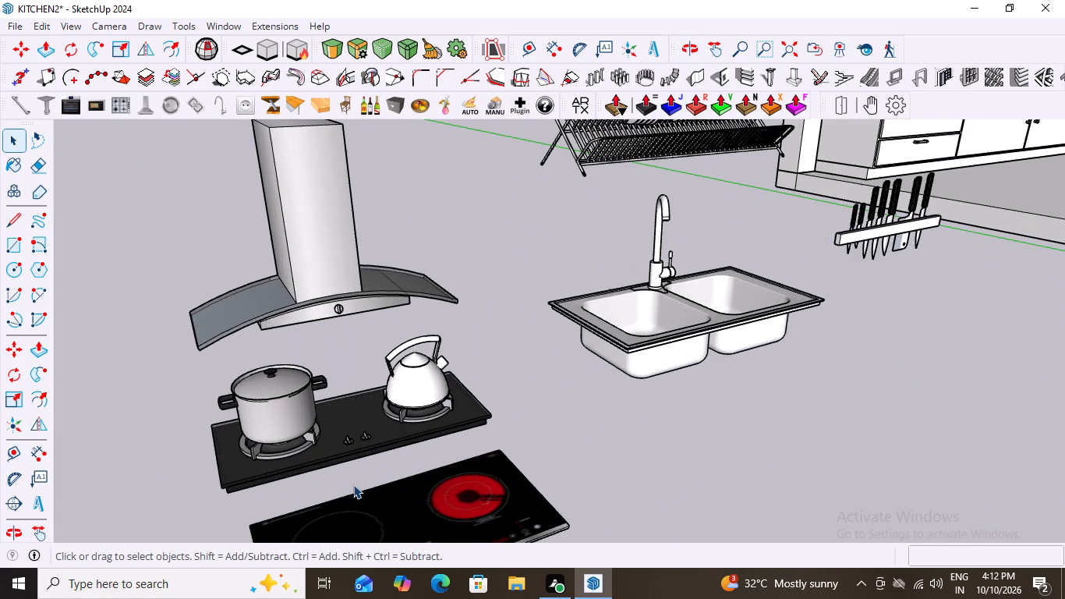
pyautogui.scroll(-7, 360, 391)
pyautogui.scroll(7, 402, 485)
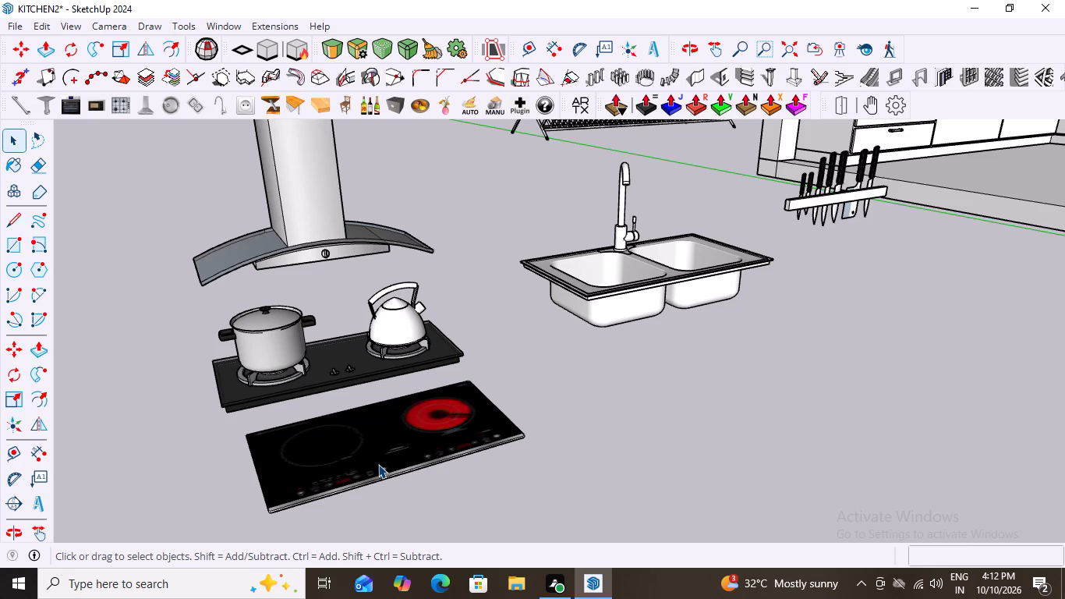
pyautogui.scroll(7, 331, 466)
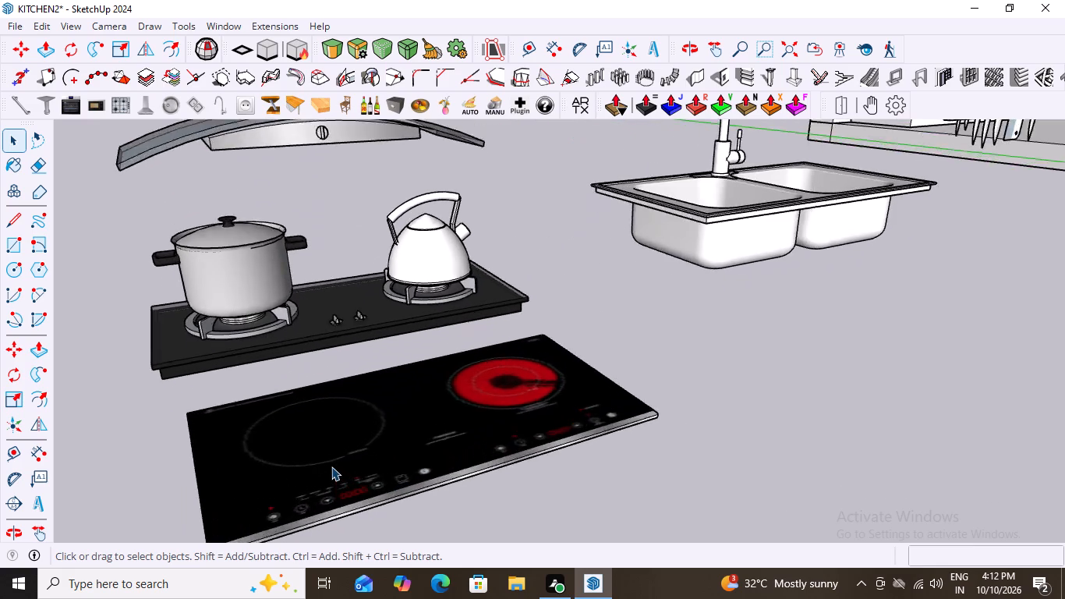
pyautogui.scroll(7, 331, 466)
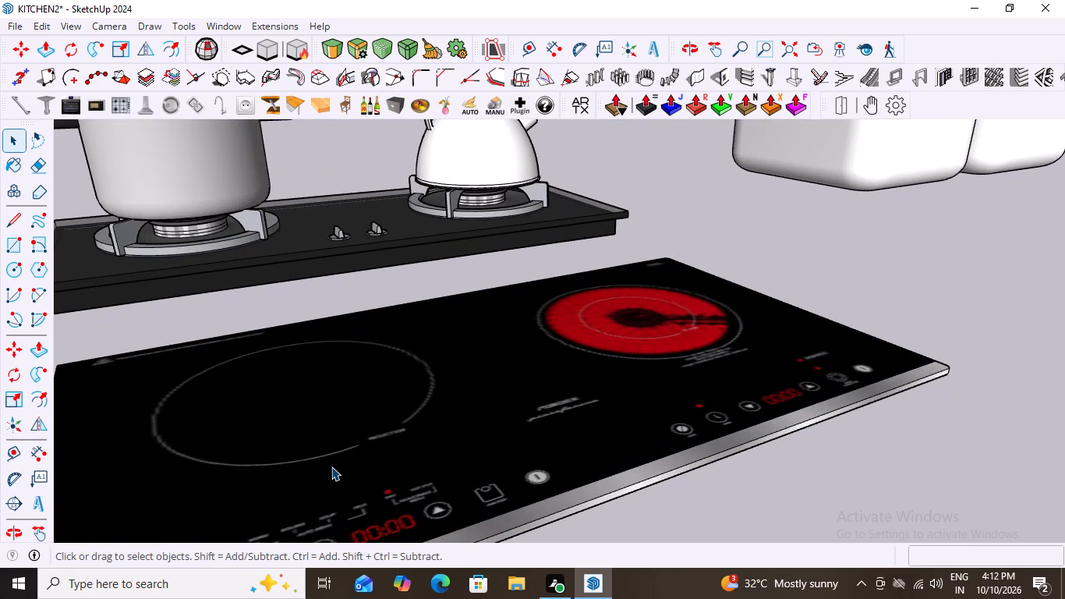
pyautogui.scroll(-20, 331, 466)
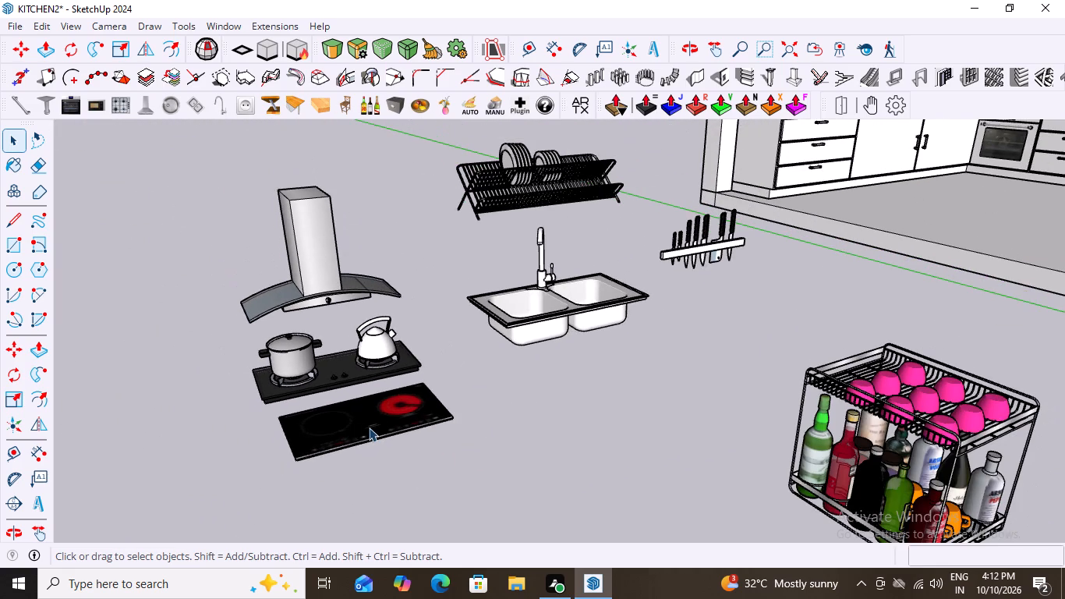
pyautogui.click(369, 427)
pyautogui.doubleClick(369, 427)
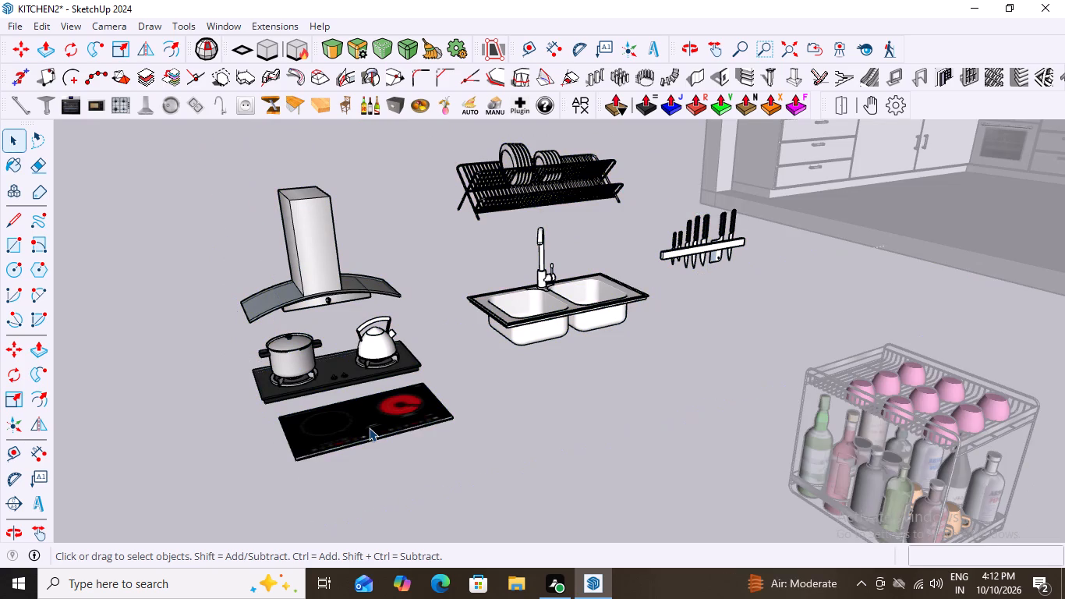
pyautogui.click(369, 427)
pyautogui.press('Delete')
pyautogui.scroll(-4, 291, 393)
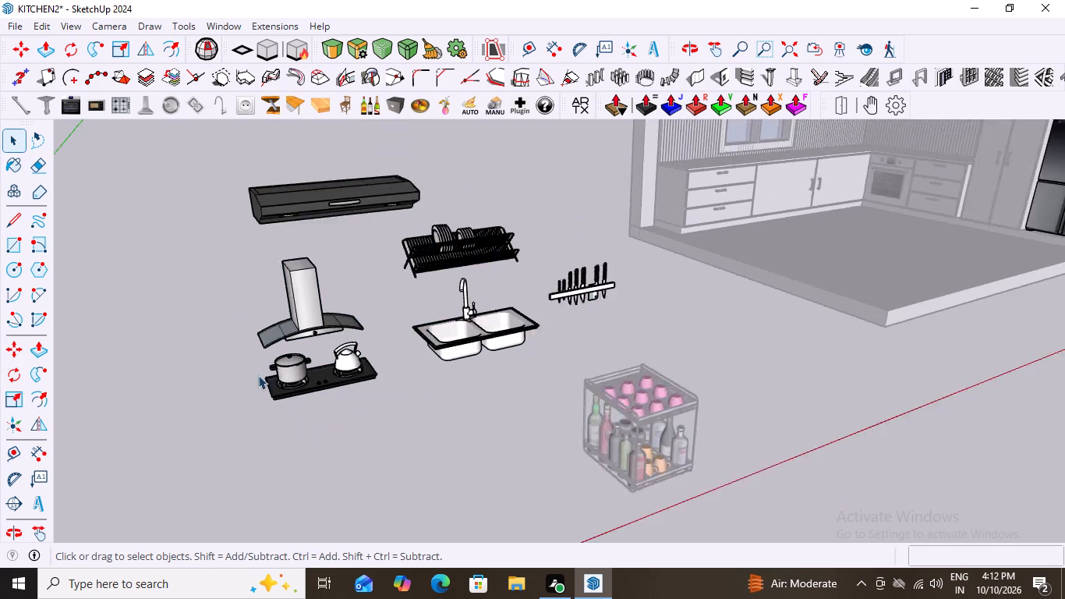
pyautogui.scroll(-10, 258, 375)
pyautogui.scroll(-7, 384, 391)
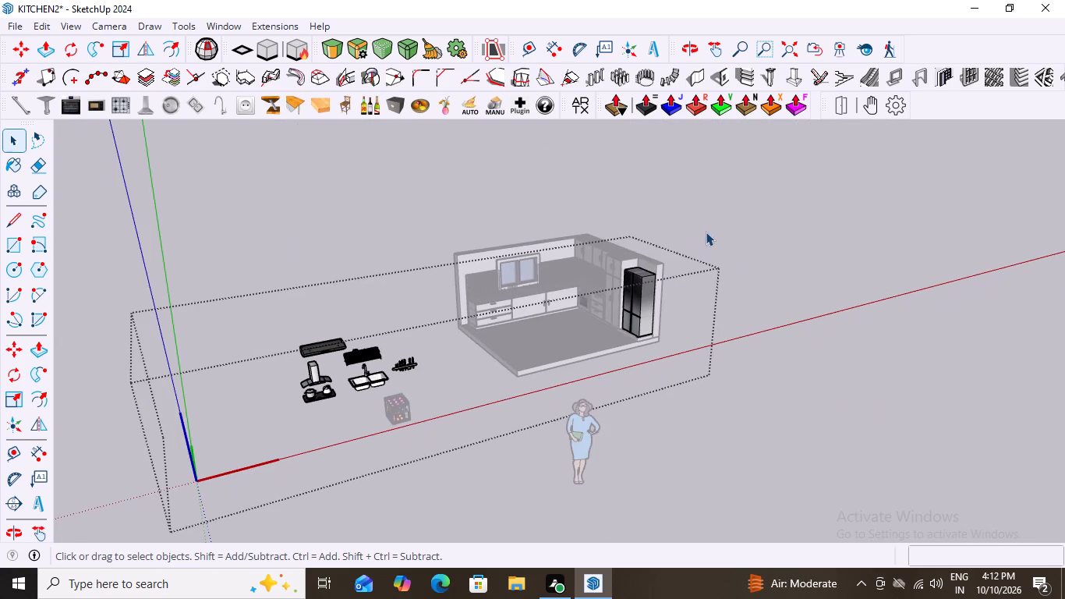
pyautogui.click(716, 224)
# Examine the wire basket of bottles and cups and the other loose kitchen items from several sides.
pyautogui.scroll(2, 423, 425)
pyautogui.moveTo(452, 417); pyautogui.dragTo(365, 432, button='middle')
pyautogui.scroll(1, 363, 432)
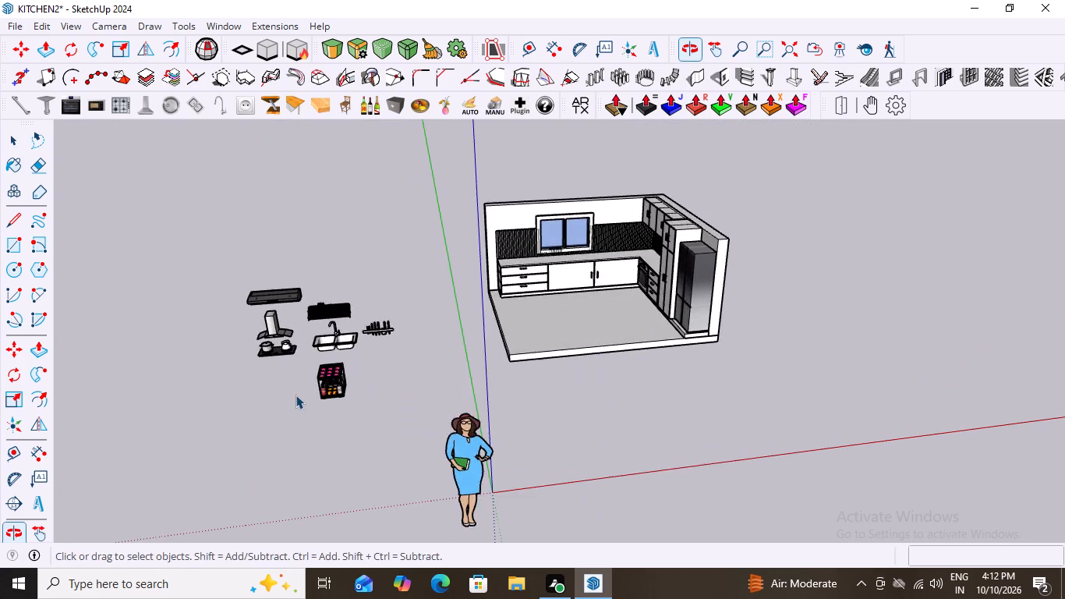
pyautogui.scroll(16, 295, 395)
pyautogui.moveTo(349, 387); pyautogui.dragTo(324, 338, button='middle')
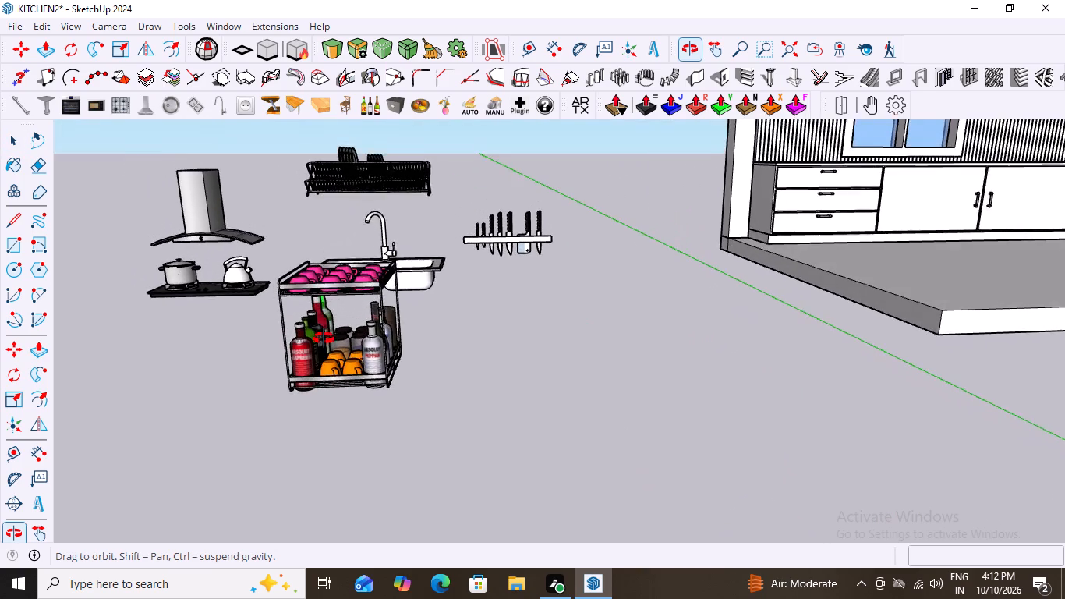
pyautogui.moveTo(324, 338); pyautogui.dragTo(343, 346, button='middle')
pyautogui.scroll(4, 345, 381)
pyautogui.moveTo(306, 378); pyautogui.dragTo(410, 384, button='middle')
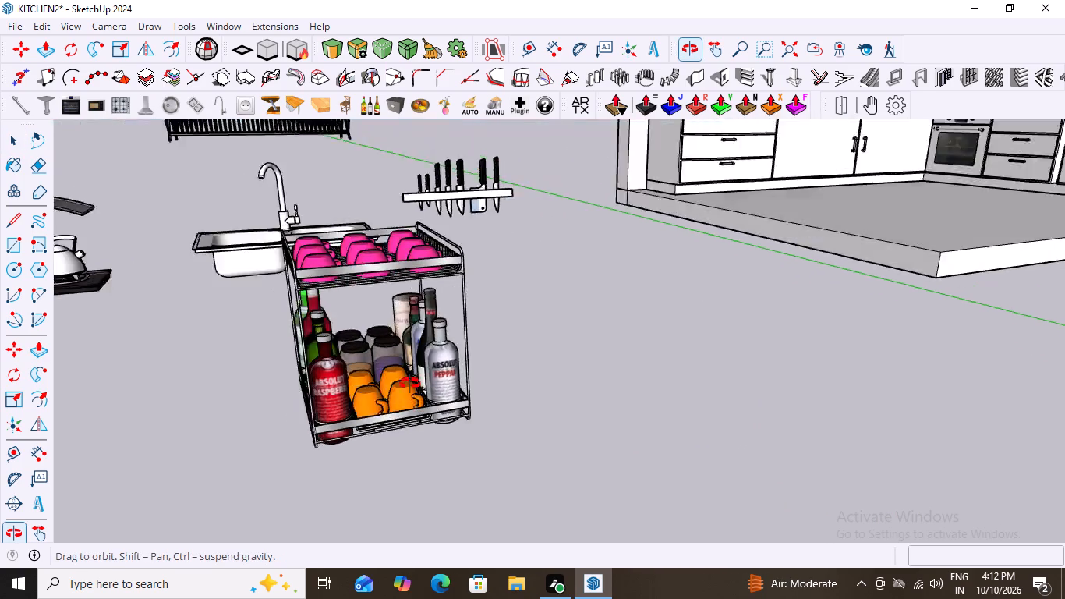
pyautogui.moveTo(410, 384); pyautogui.dragTo(380, 387, button='middle')
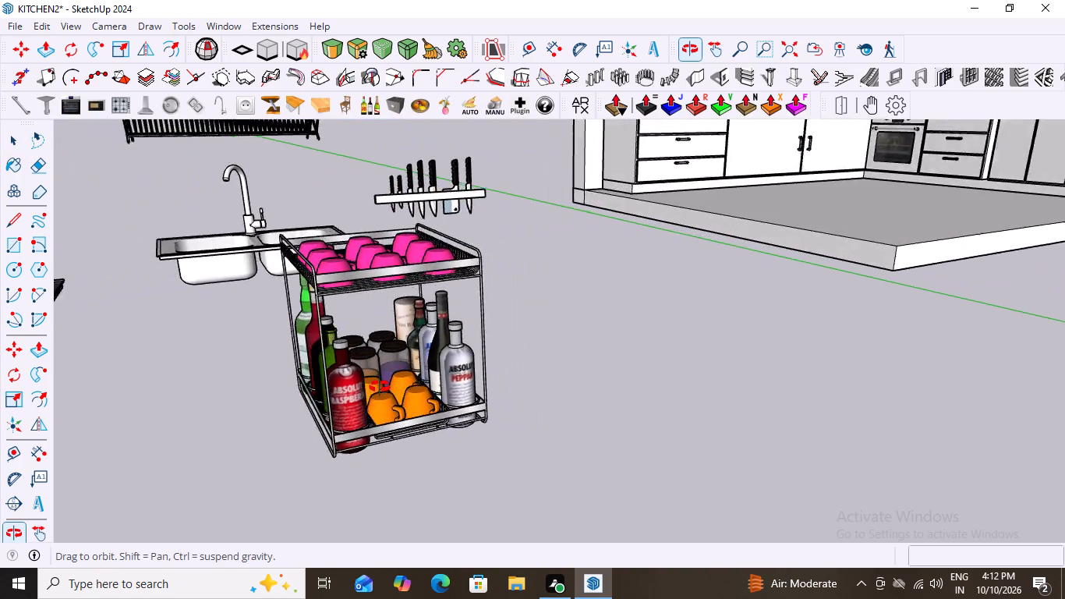
pyautogui.moveTo(380, 387); pyautogui.dragTo(458, 421, button='middle')
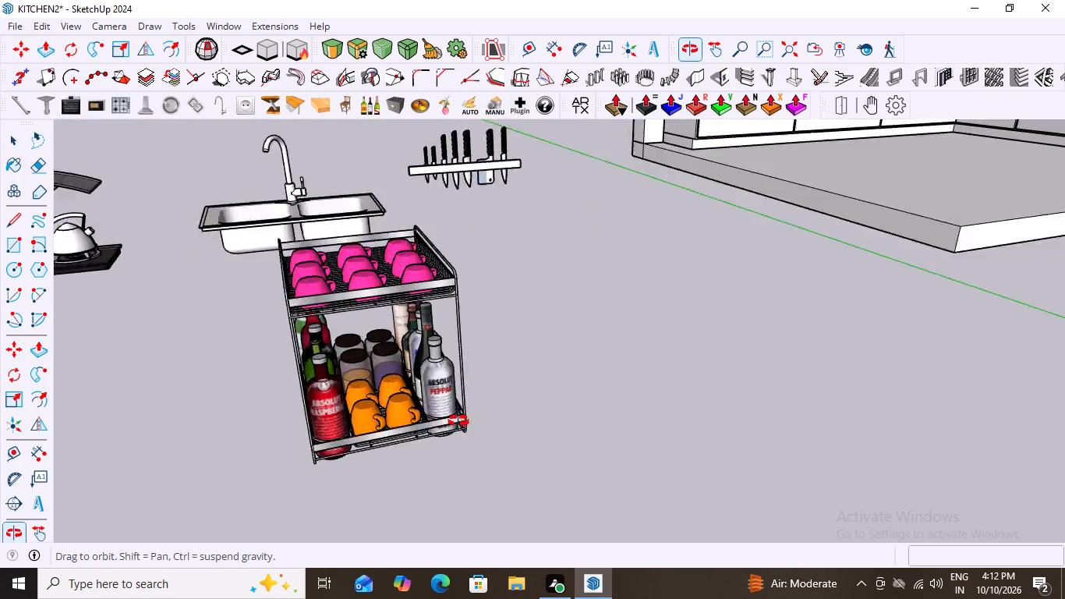
pyautogui.moveTo(458, 421); pyautogui.dragTo(574, 406, button='middle')
pyautogui.scroll(4, 574, 406)
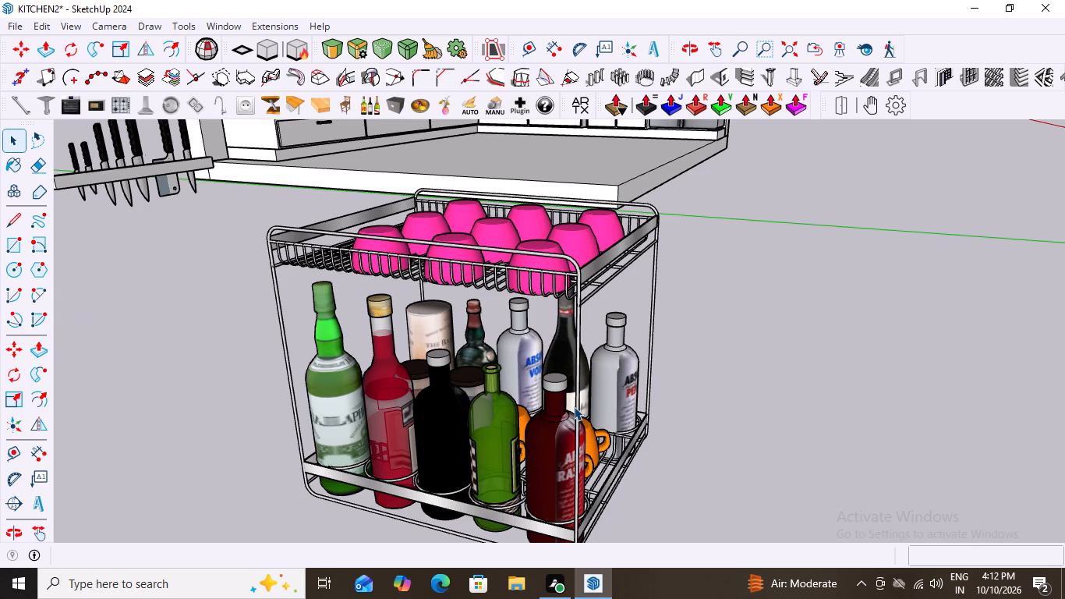
pyautogui.scroll(-13, 324, 399)
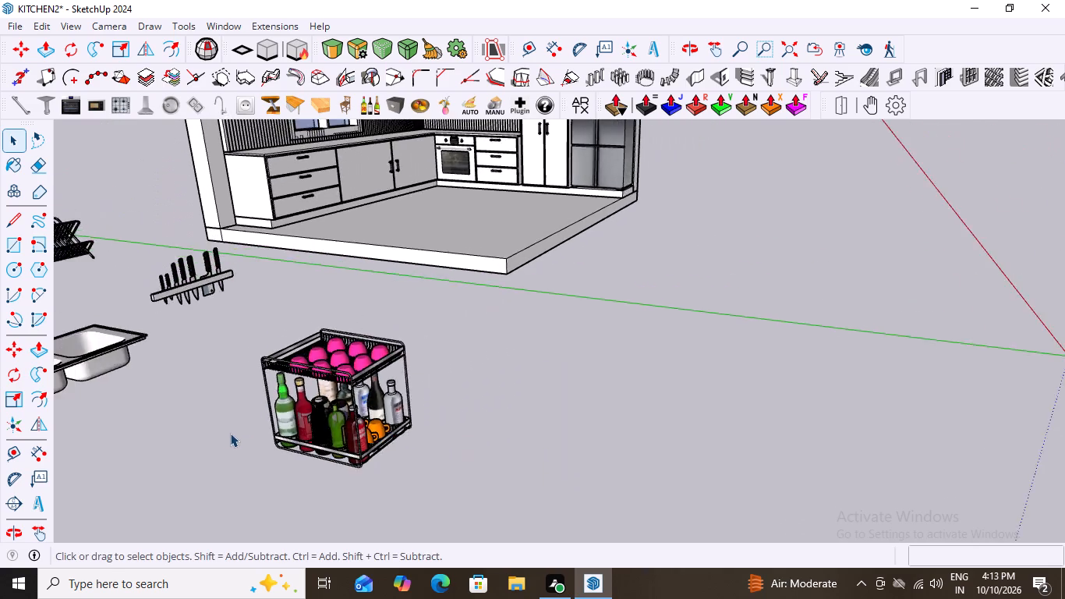
pyautogui.scroll(-9, 230, 433)
pyautogui.scroll(5, 89, 388)
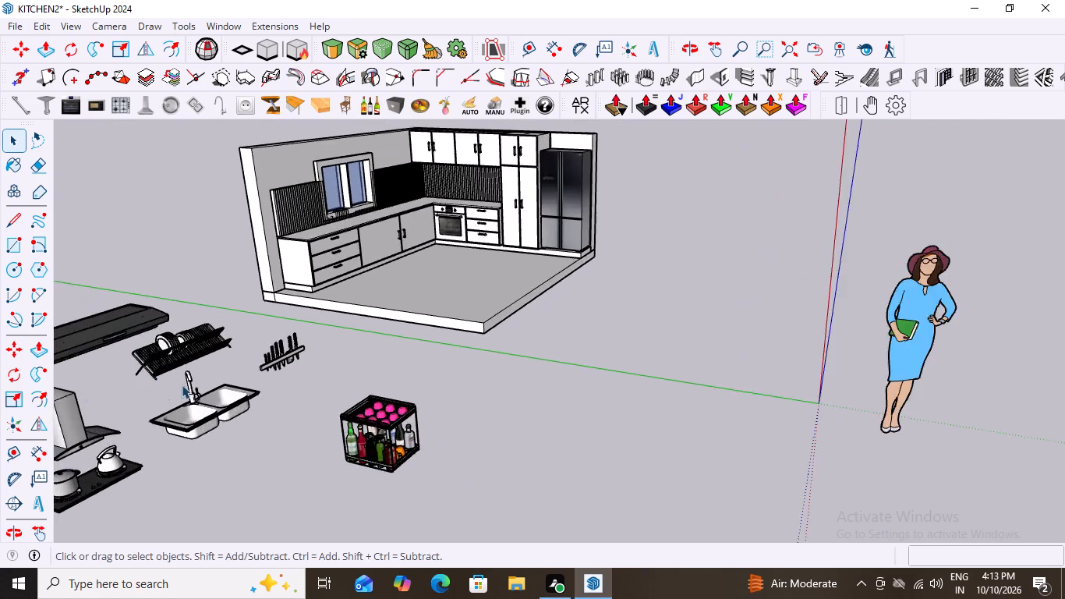
pyautogui.scroll(7, 182, 385)
pyautogui.scroll(-10, 192, 307)
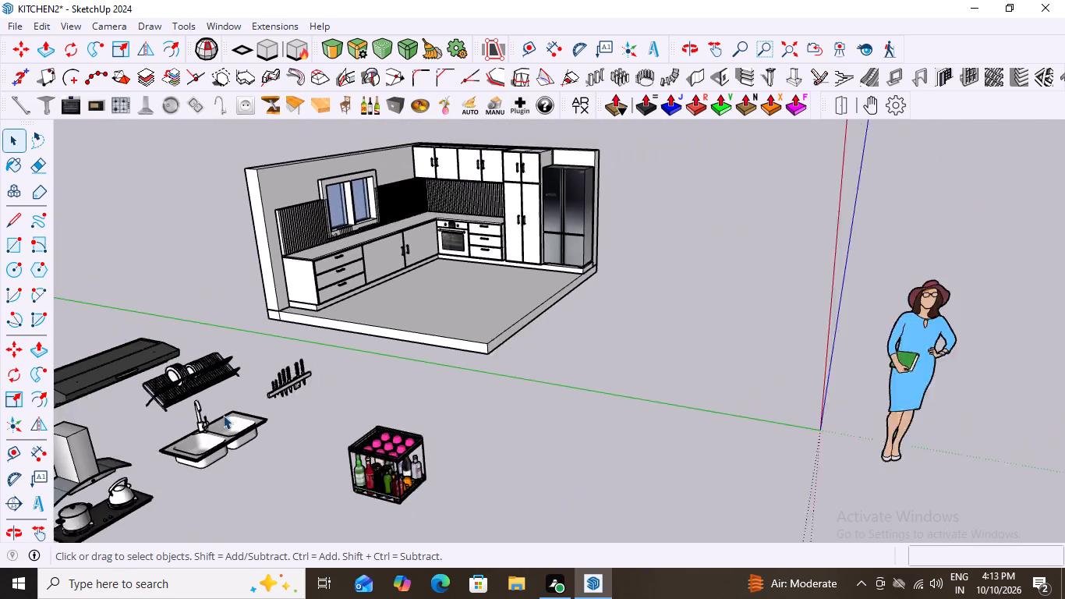
pyautogui.scroll(-4, 223, 415)
pyautogui.moveTo(529, 416); pyautogui.dragTo(451, 431, button='middle')
pyautogui.scroll(4, 228, 361)
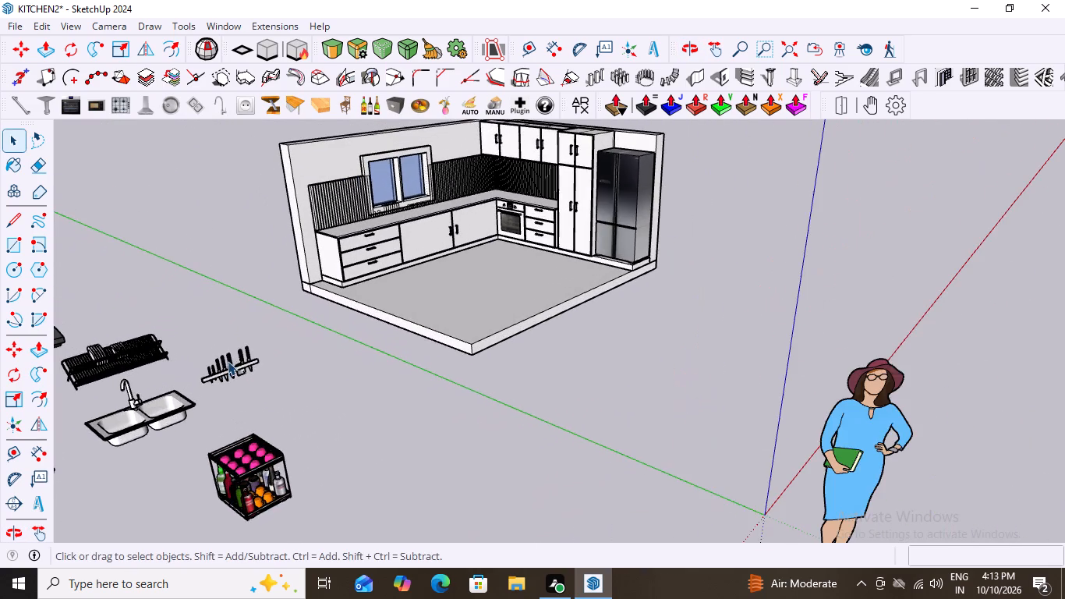
pyautogui.scroll(2, 358, 318)
pyautogui.scroll(3, 207, 391)
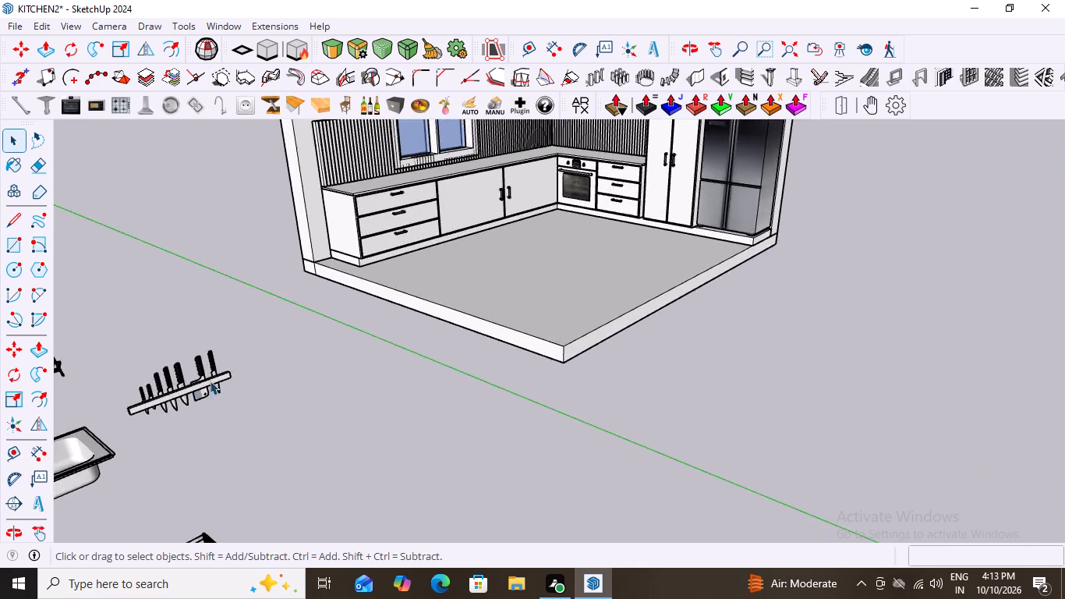
pyautogui.scroll(-18, 210, 381)
# Examine the L-shaped kitchen's countertop, window wall, oven run and drawer end from above and from the front.
pyautogui.moveTo(395, 390); pyautogui.dragTo(214, 379, button='middle')
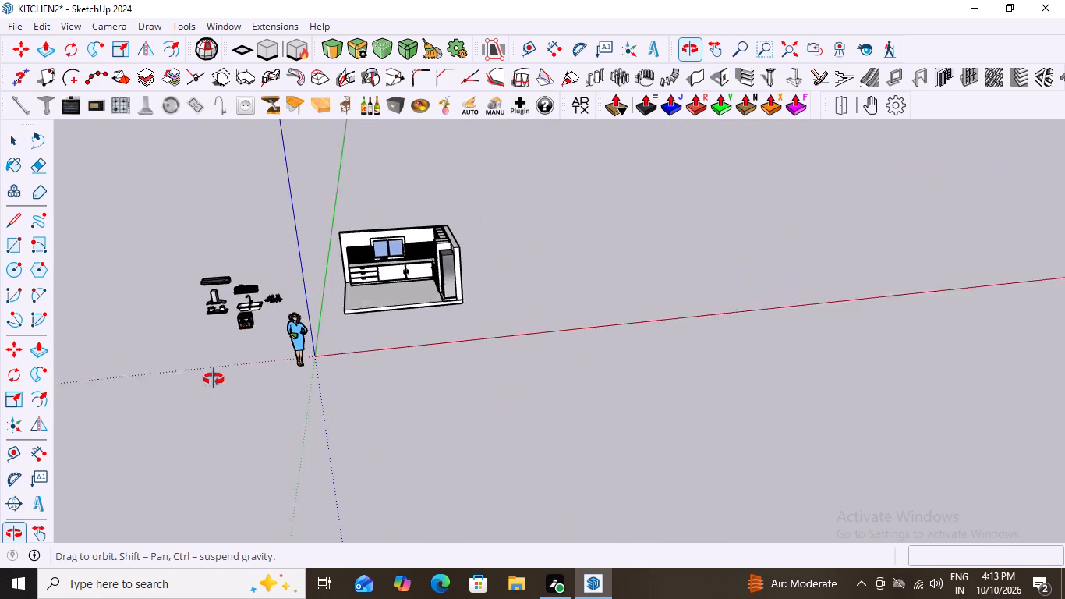
pyautogui.moveTo(214, 379); pyautogui.dragTo(213, 379, button='middle')
pyautogui.scroll(9, 334, 270)
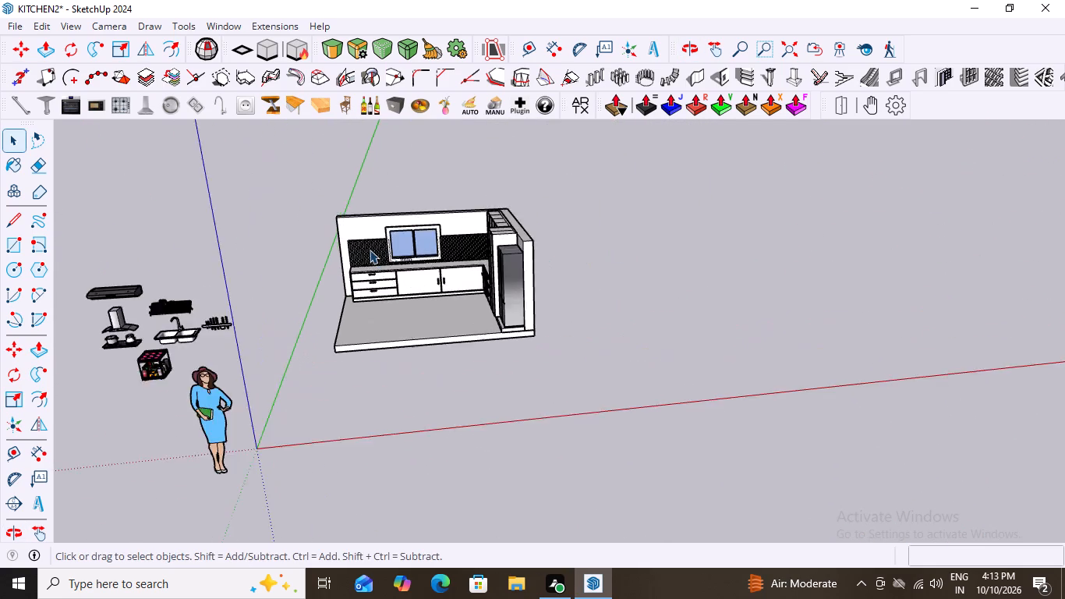
pyautogui.scroll(5, 370, 250)
pyautogui.moveTo(377, 252); pyautogui.dragTo(472, 302, button='middle')
pyautogui.scroll(3, 508, 264)
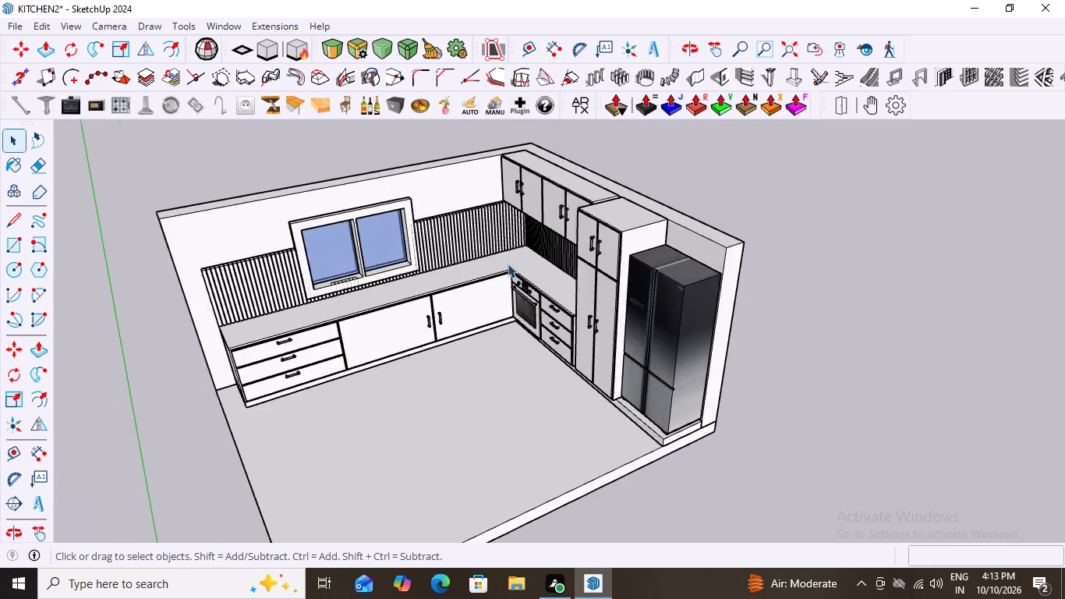
pyautogui.scroll(4, 508, 264)
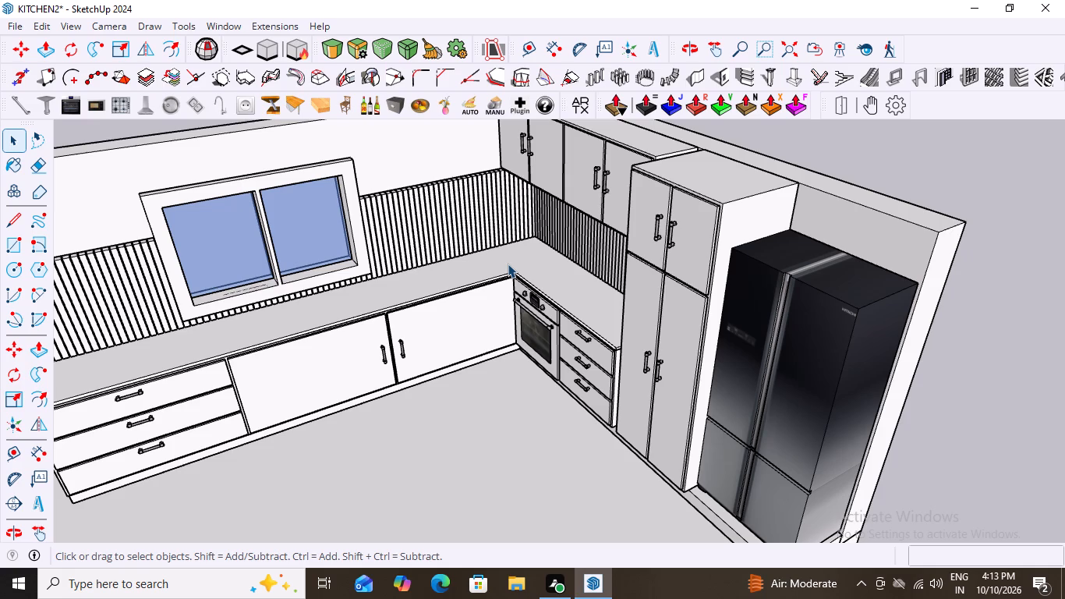
pyautogui.scroll(-5, 500, 289)
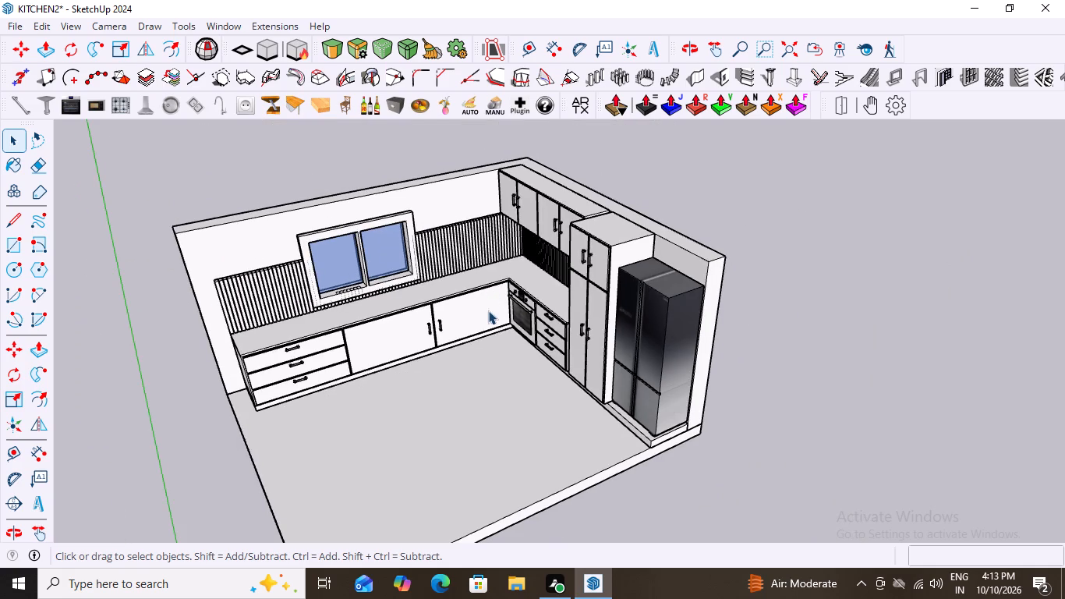
pyautogui.scroll(3, 474, 365)
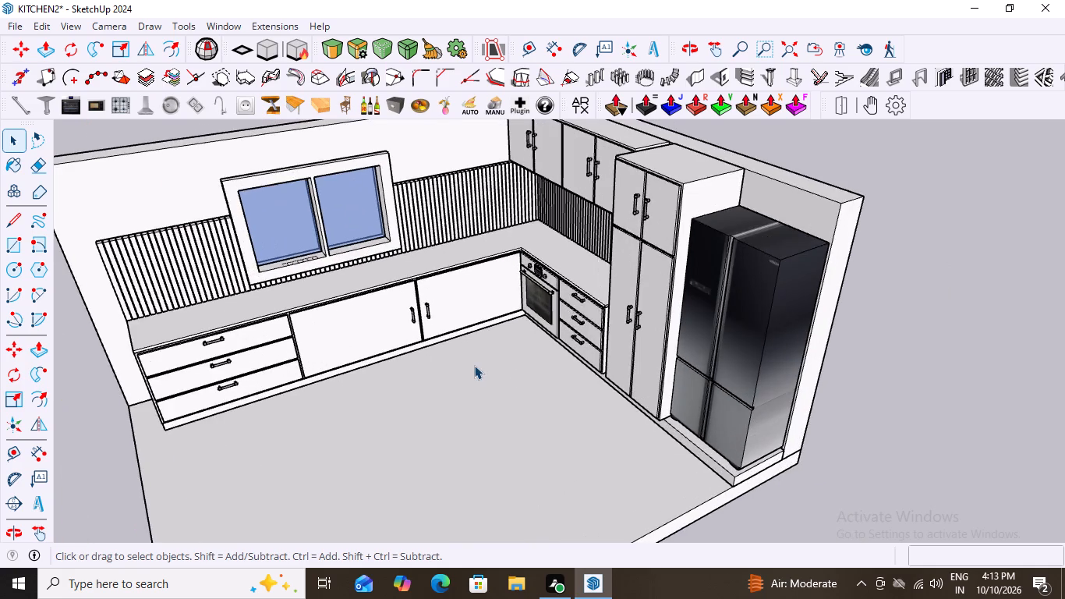
pyautogui.scroll(-2, 474, 365)
pyautogui.moveTo(487, 373); pyautogui.dragTo(563, 324, button='middle')
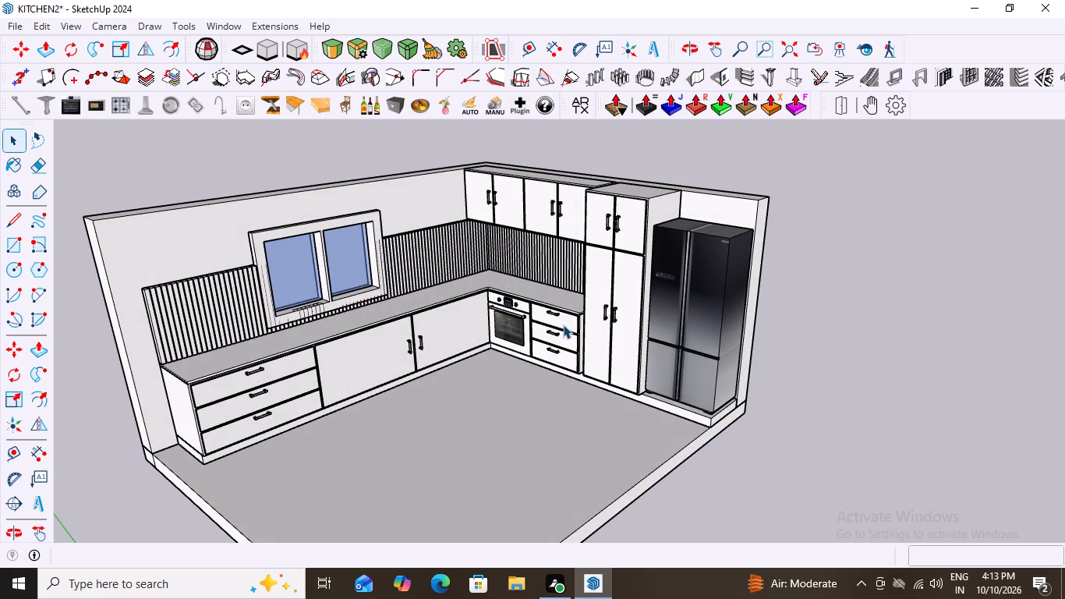
pyautogui.scroll(-4, 563, 324)
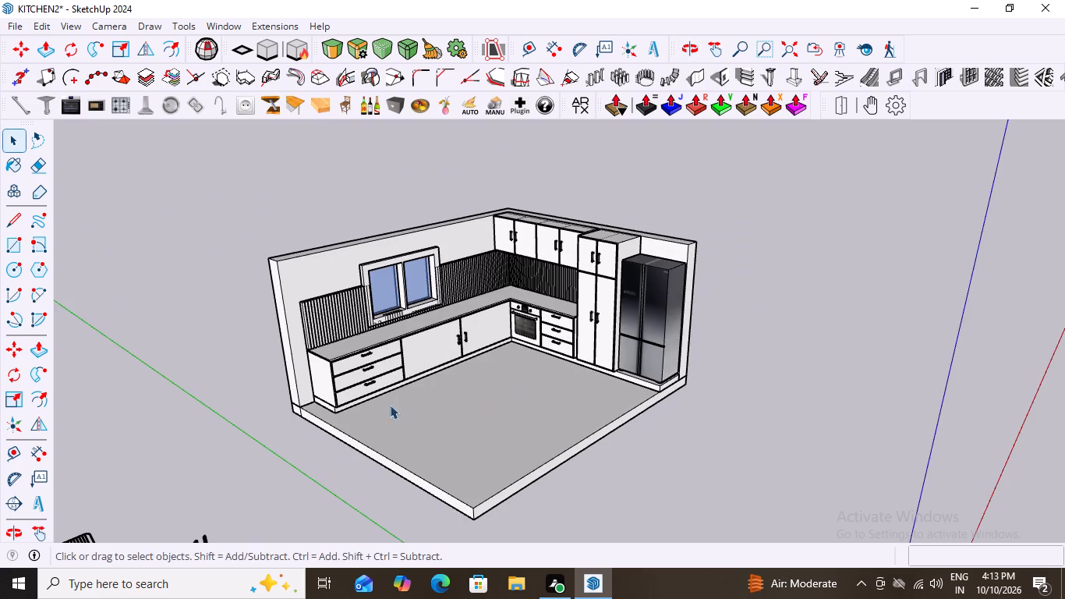
pyautogui.moveTo(303, 413); pyautogui.dragTo(437, 355, button='middle')
pyautogui.scroll(-2, 411, 371)
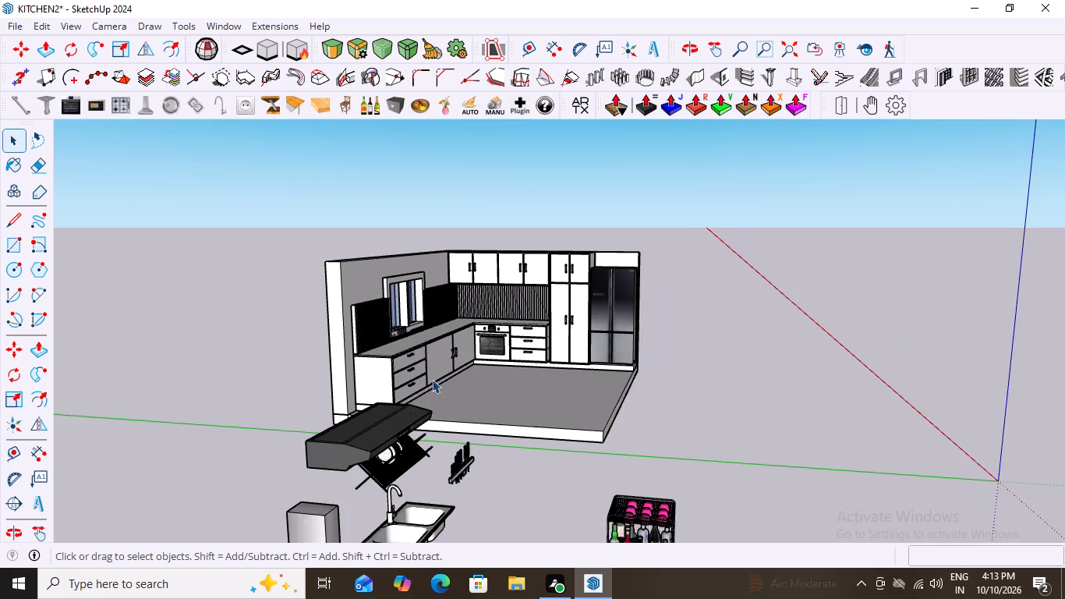
pyautogui.moveTo(427, 393); pyautogui.dragTo(346, 475, button='middle')
pyautogui.scroll(13, 317, 448)
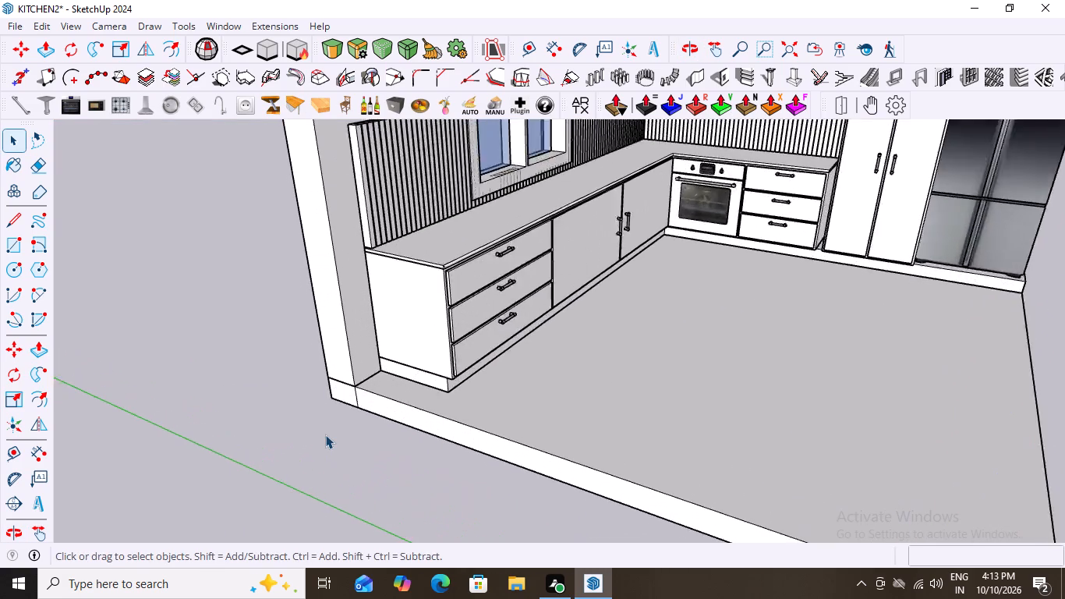
# Open the floor slab group, delete the stray vertical edge on its side face below the wall end, and leave the group.
pyautogui.scroll(2, 325, 434)
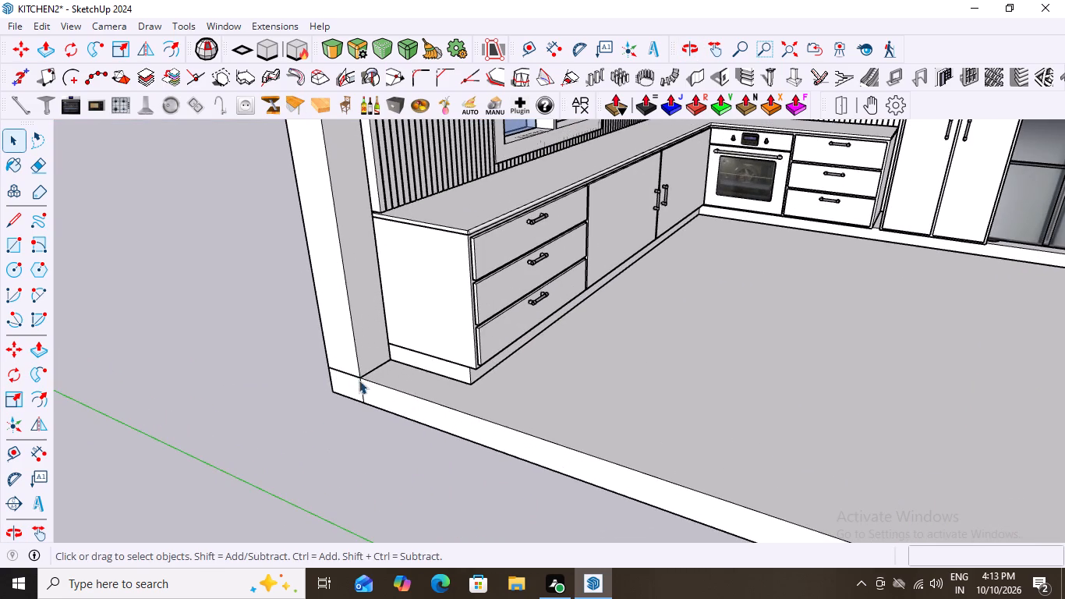
pyautogui.scroll(12, 364, 368)
pyautogui.click(361, 402)
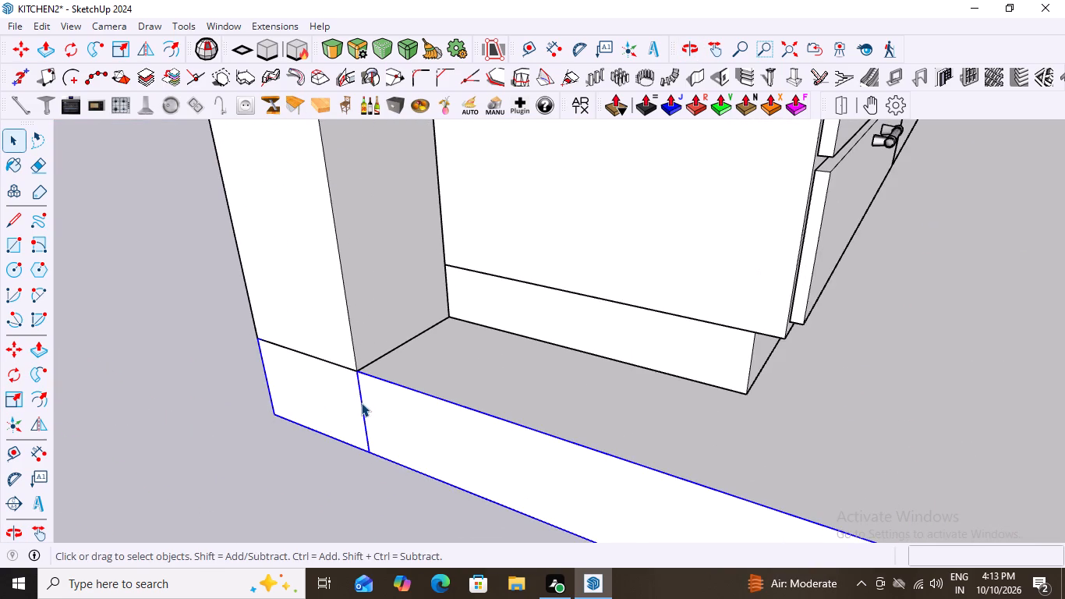
pyautogui.doubleClick(361, 402)
pyautogui.click(363, 413)
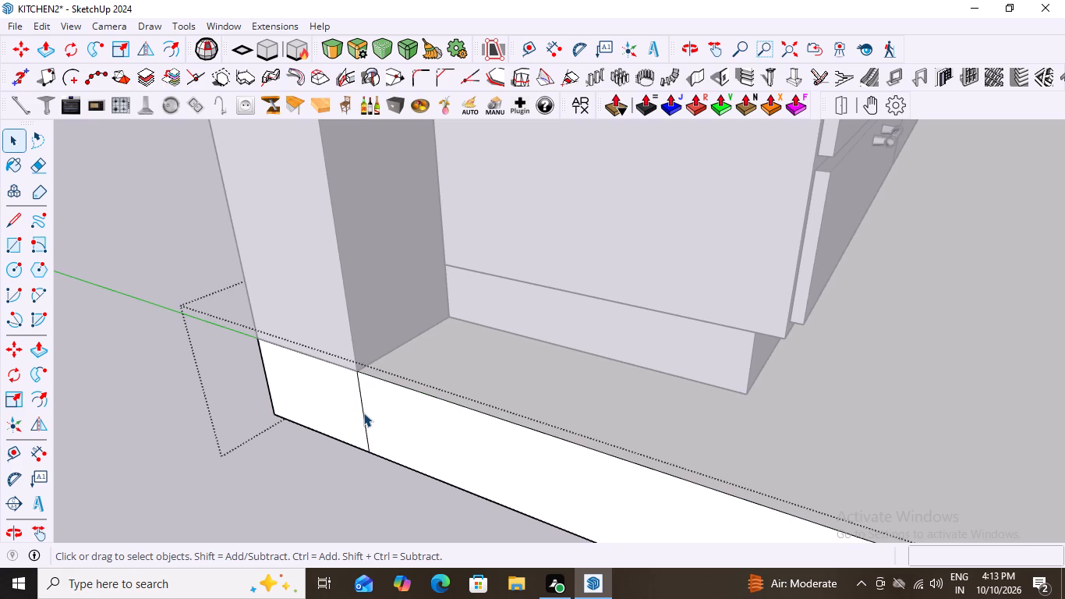
pyautogui.press('Delete')
pyautogui.scroll(-8, 267, 395)
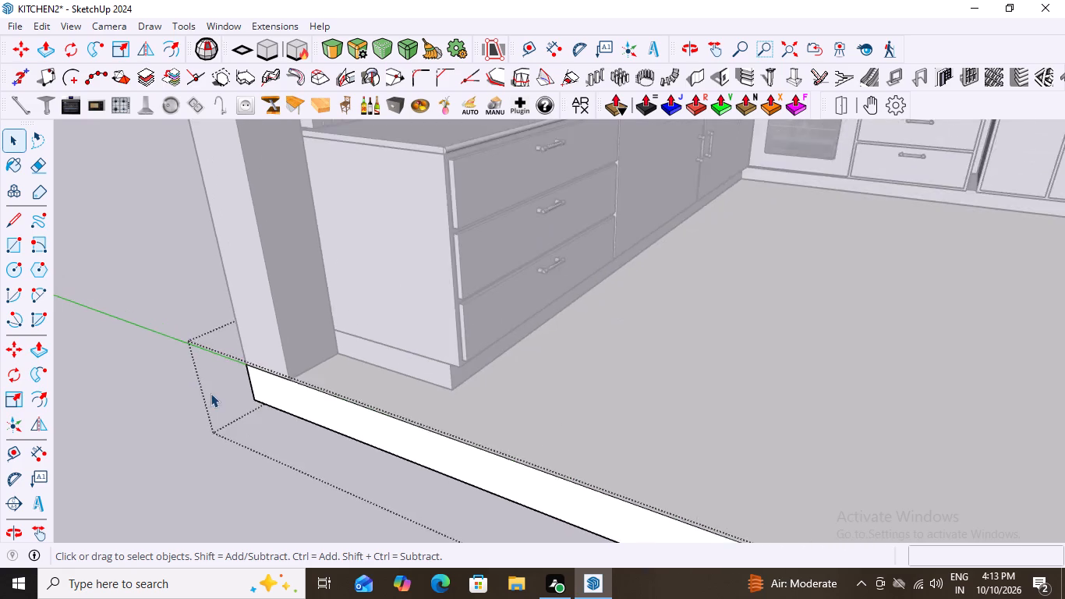
pyautogui.scroll(-17, 211, 393)
pyautogui.moveTo(734, 399); pyautogui.dragTo(513, 411, button='middle')
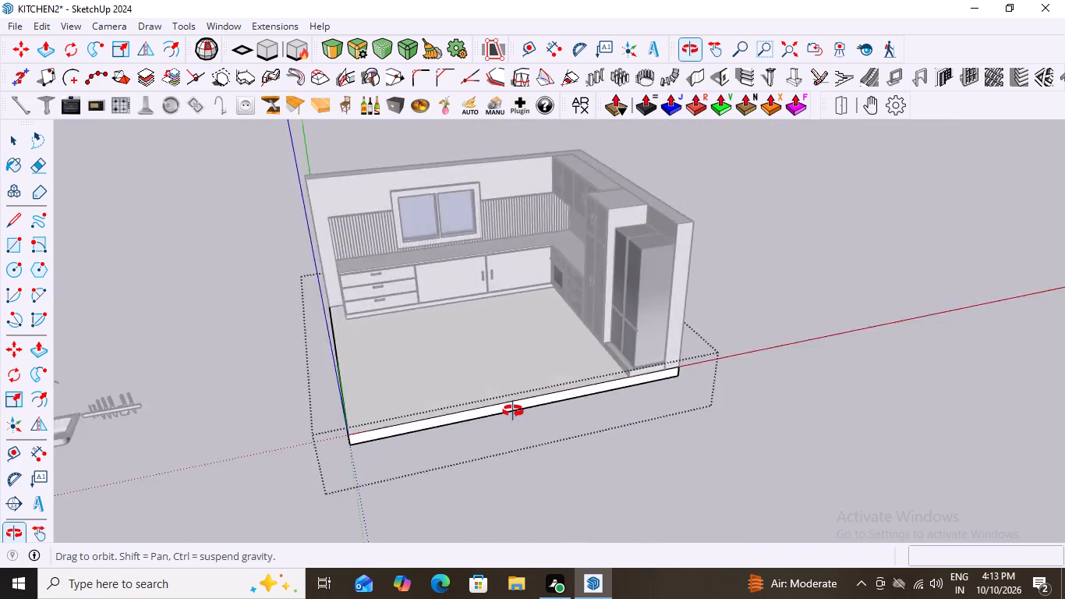
pyautogui.moveTo(513, 411); pyautogui.dragTo(262, 405, button='middle')
pyautogui.moveTo(890, 317); pyautogui.dragTo(361, 253, button='middle')
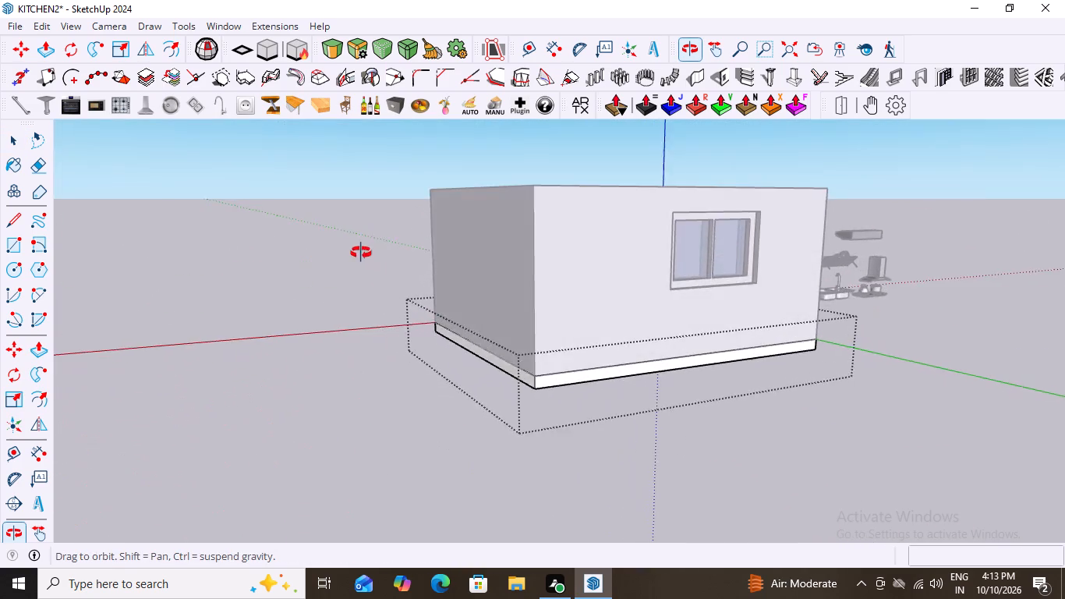
pyautogui.moveTo(361, 253); pyautogui.dragTo(1064, 321, button='middle')
pyautogui.moveTo(443, 404); pyautogui.dragTo(810, 410, button='middle')
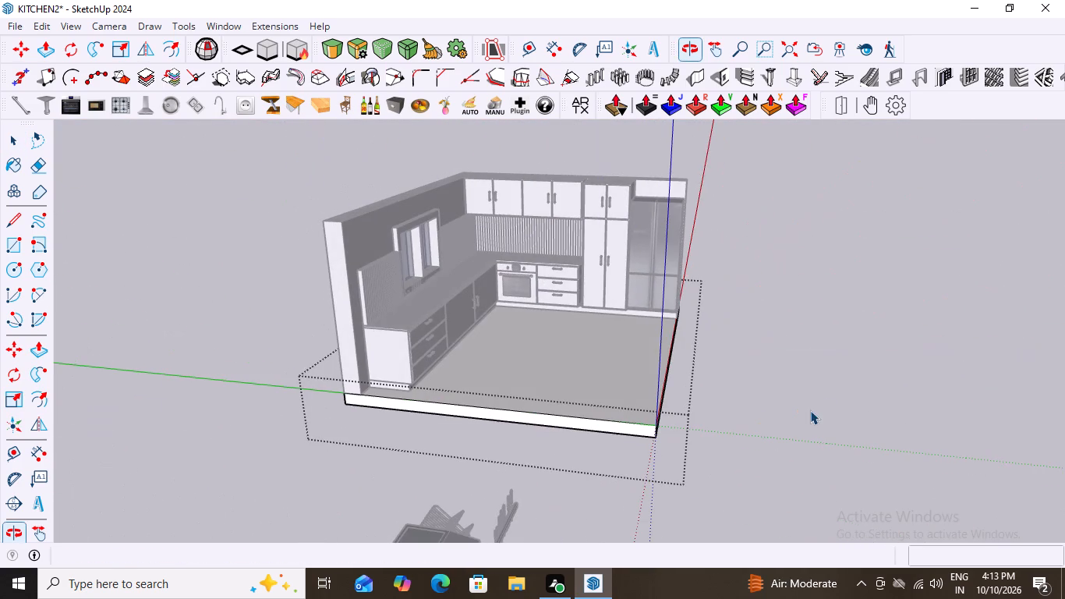
pyautogui.click(796, 350)
# Examine the whole L-shaped kitchen and the loose hood, hob, sink and accessories beside it.
pyautogui.scroll(4, 332, 417)
pyautogui.scroll(-3, 319, 408)
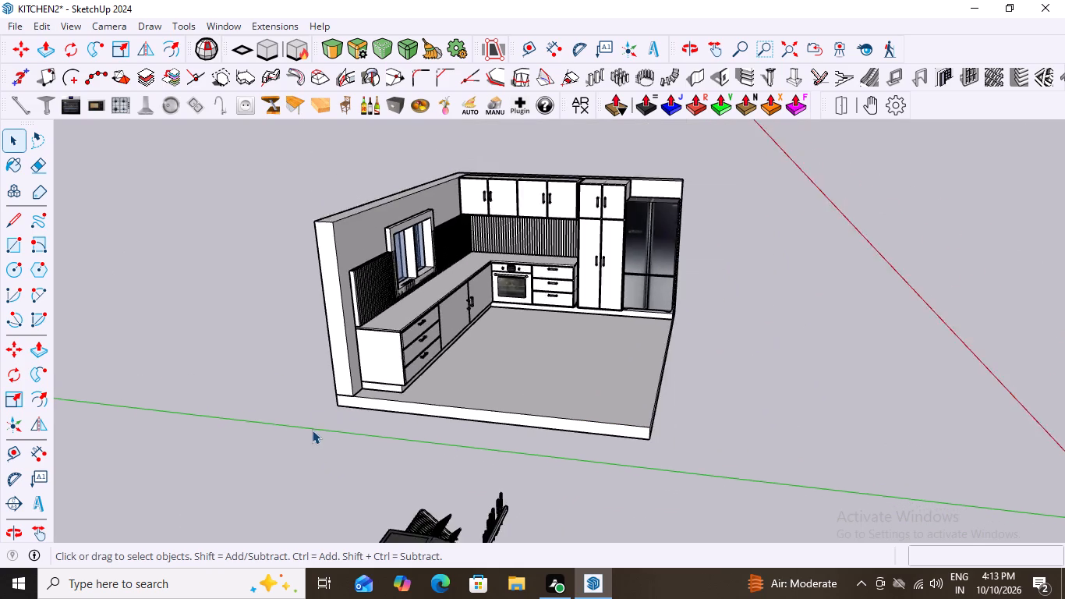
pyautogui.scroll(-3, 312, 430)
pyautogui.moveTo(630, 433); pyautogui.dragTo(438, 442, button='middle')
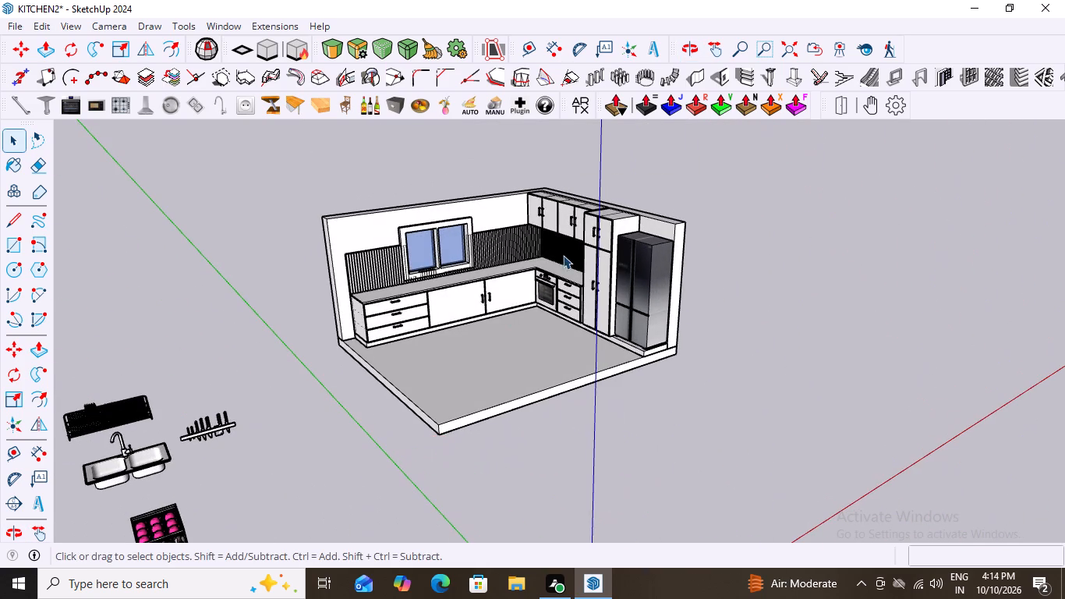
pyautogui.scroll(2, 565, 249)
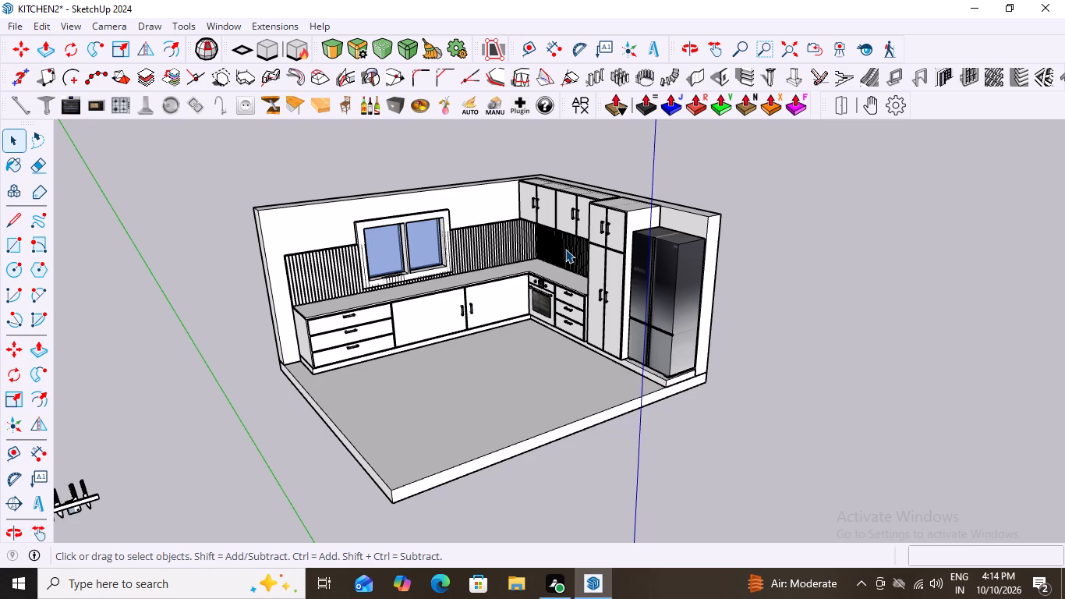
pyautogui.scroll(6, 444, 242)
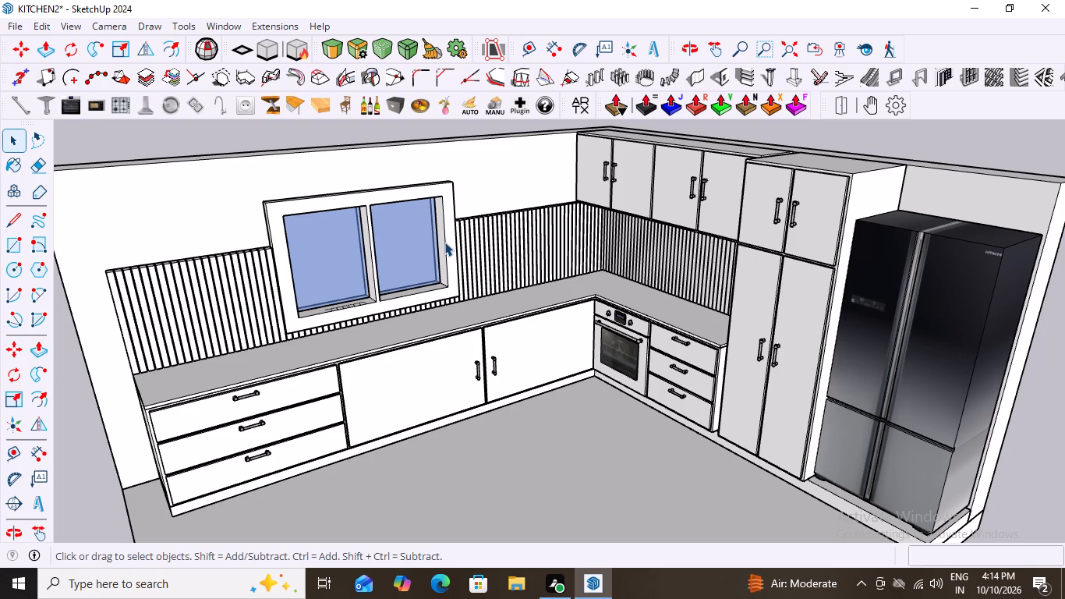
pyautogui.scroll(-6, 444, 242)
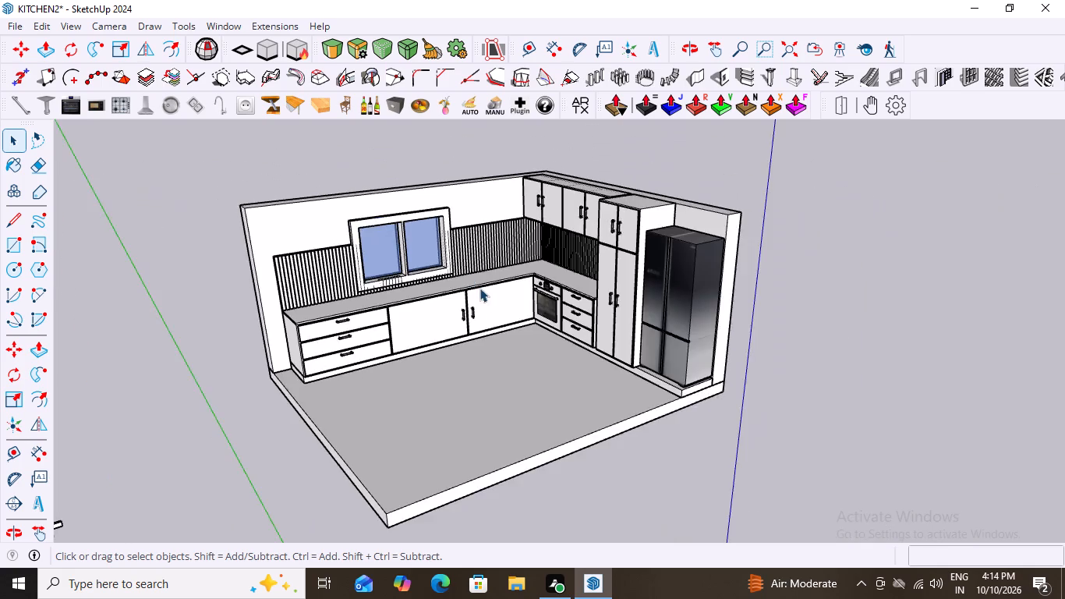
pyautogui.scroll(-6, 479, 288)
pyautogui.moveTo(595, 416); pyautogui.dragTo(412, 413, button='middle')
pyautogui.scroll(-1, 587, 419)
pyautogui.scroll(7, 305, 382)
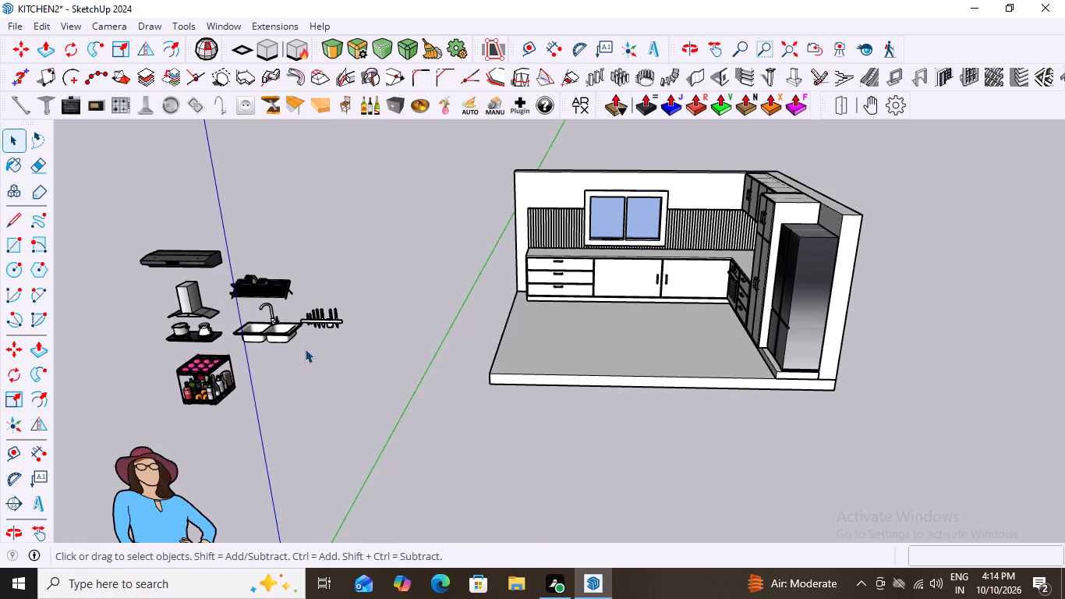
pyautogui.moveTo(310, 346); pyautogui.dragTo(369, 402, button='middle')
pyautogui.scroll(-4, 326, 383)
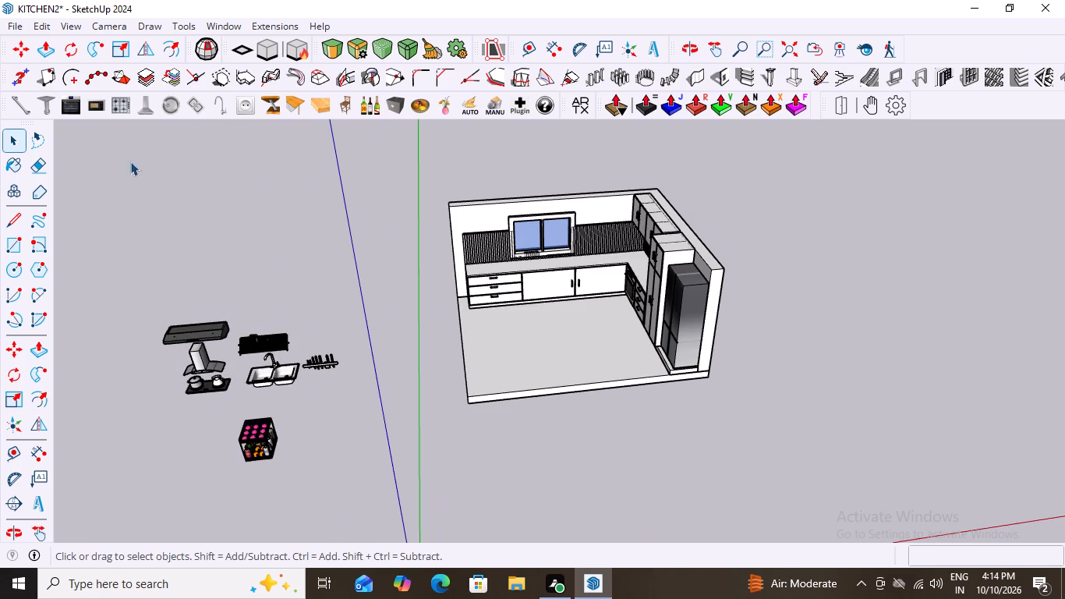
pyautogui.scroll(3, 40, 97)
# Insert a four-burner gas hob component and place it on the countertop above the oven and drawers.
pyautogui.click(122, 103)
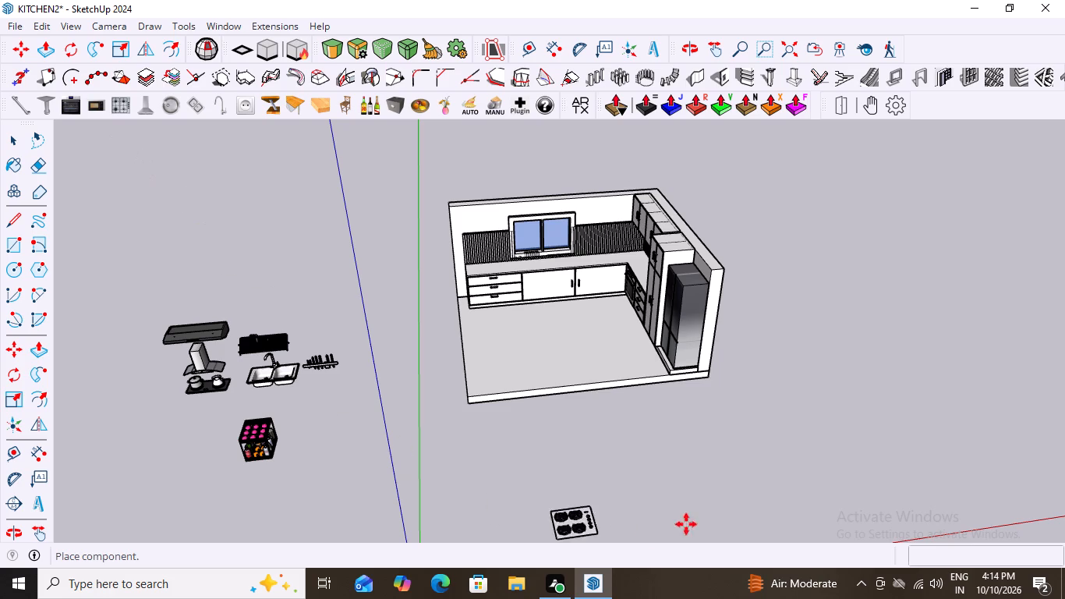
pyautogui.scroll(11, 590, 339)
pyautogui.moveTo(597, 324); pyautogui.dragTo(634, 358, button='middle')
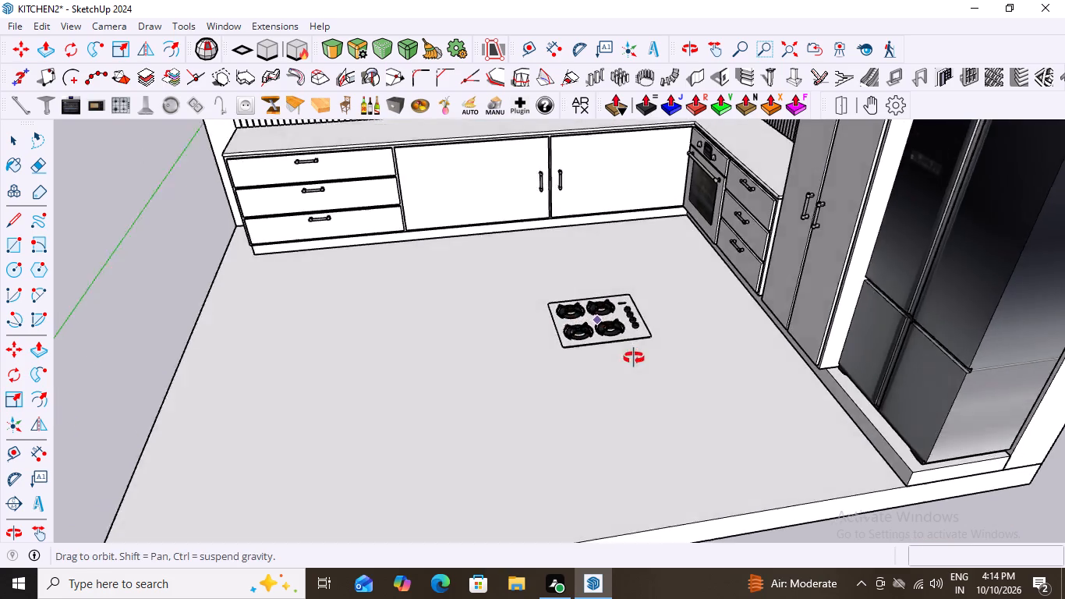
pyautogui.moveTo(634, 358); pyautogui.dragTo(777, 458, button='middle')
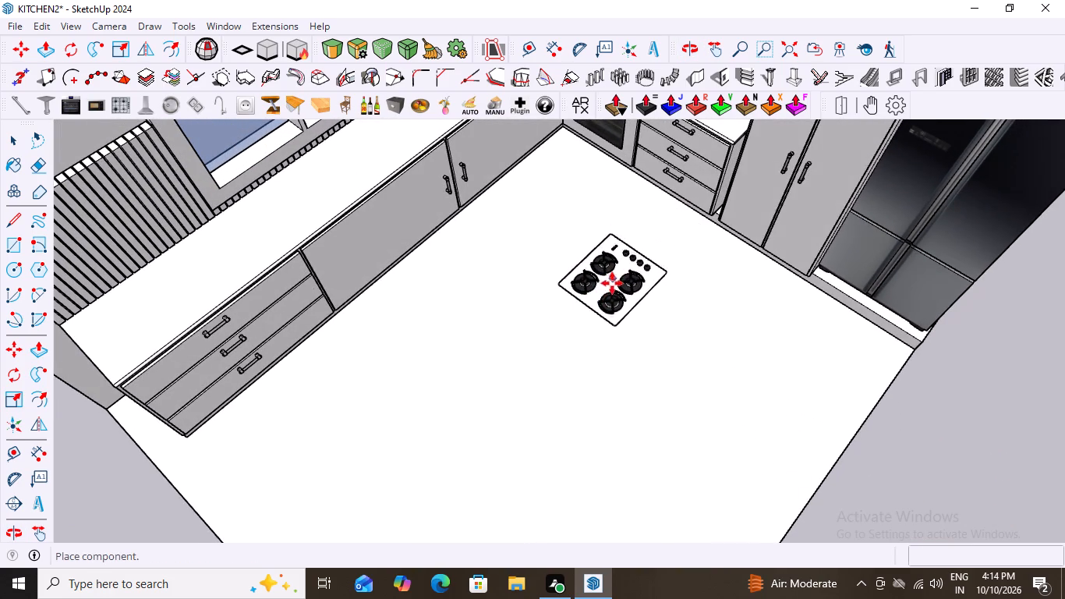
pyautogui.scroll(-6, 608, 303)
pyautogui.scroll(3, 621, 161)
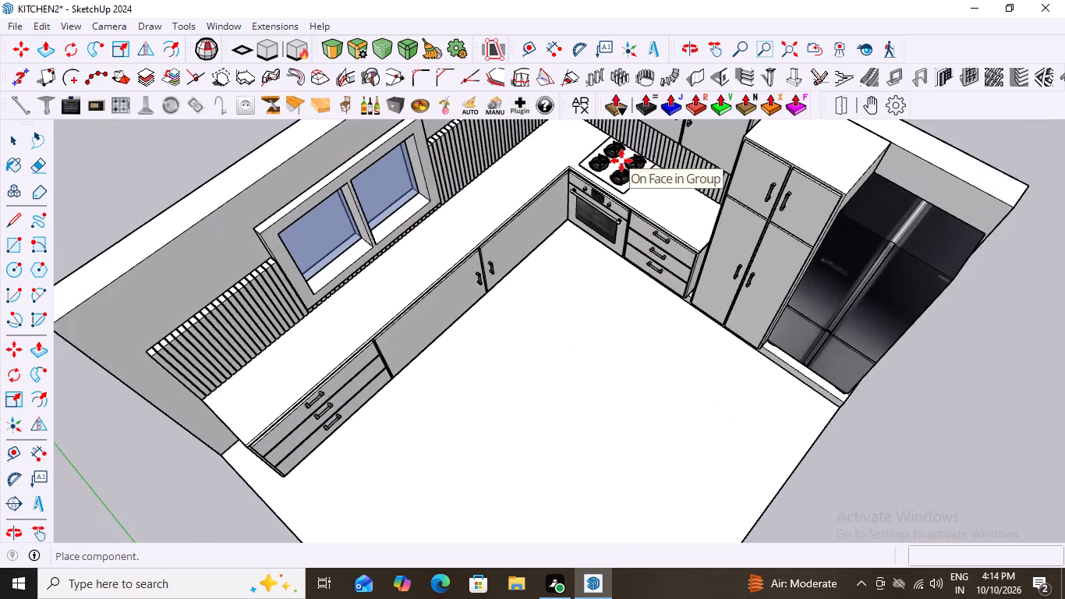
pyautogui.scroll(11, 621, 161)
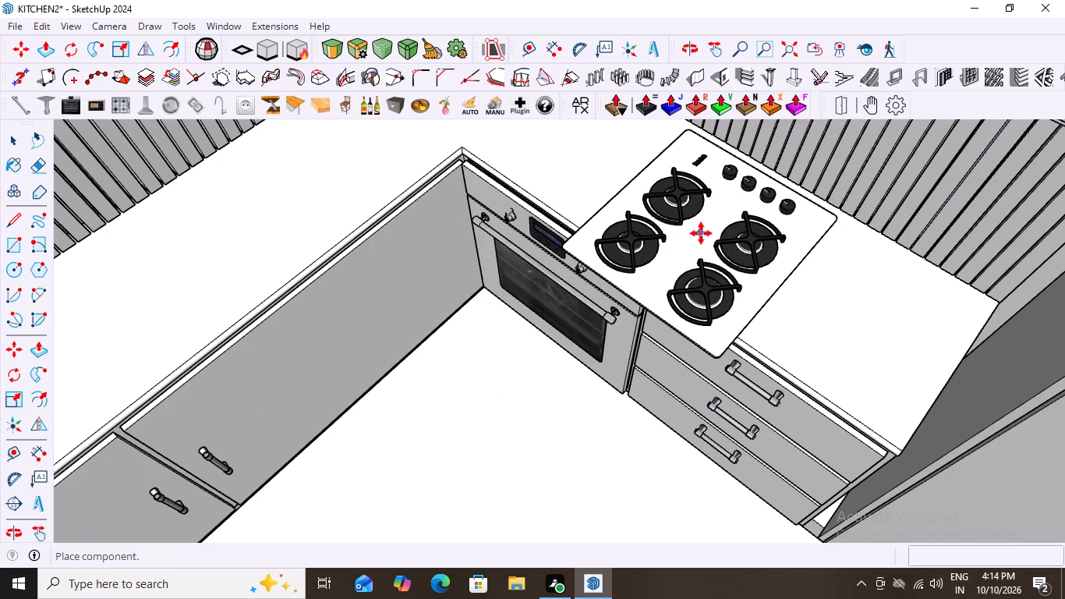
pyautogui.click(701, 233)
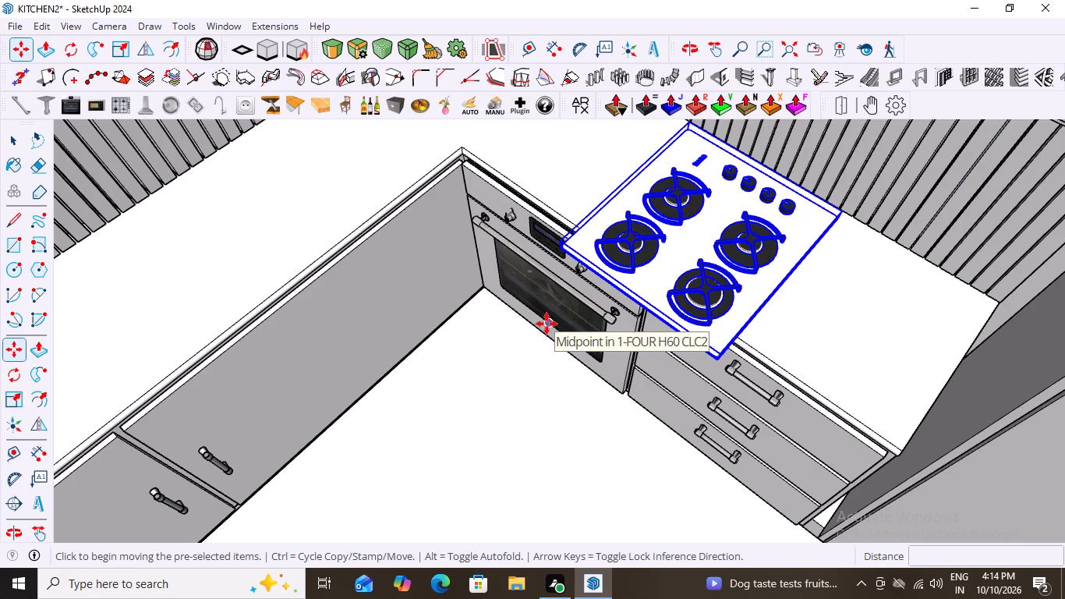
# Rotate the four-burner hob by 90 degrees on the countertop plane about its rear corner by the backsplash.
pyautogui.press('q')
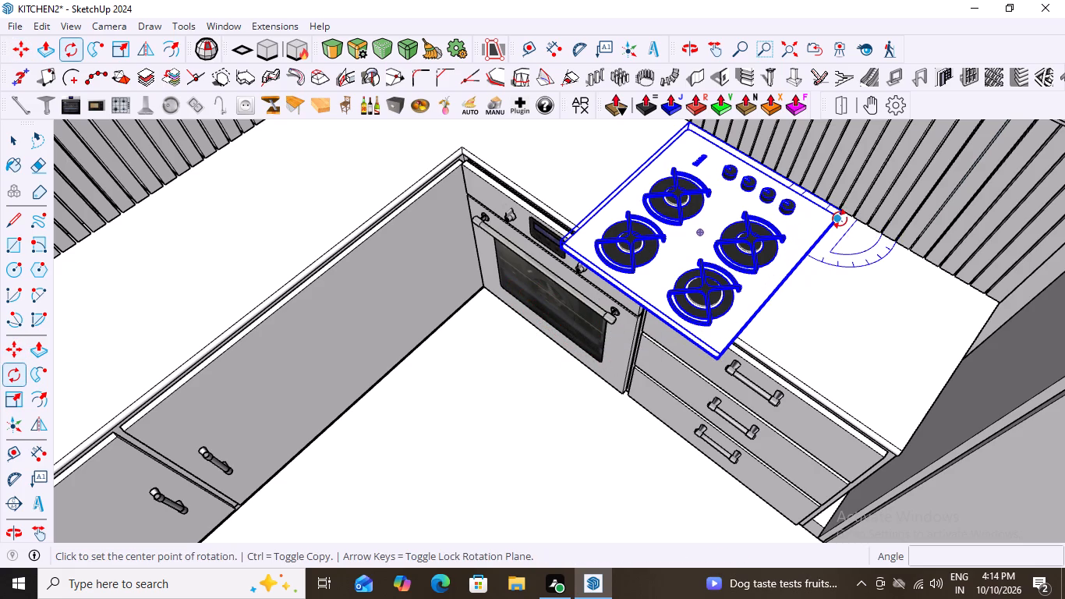
pyautogui.click(840, 219)
pyautogui.click(716, 359)
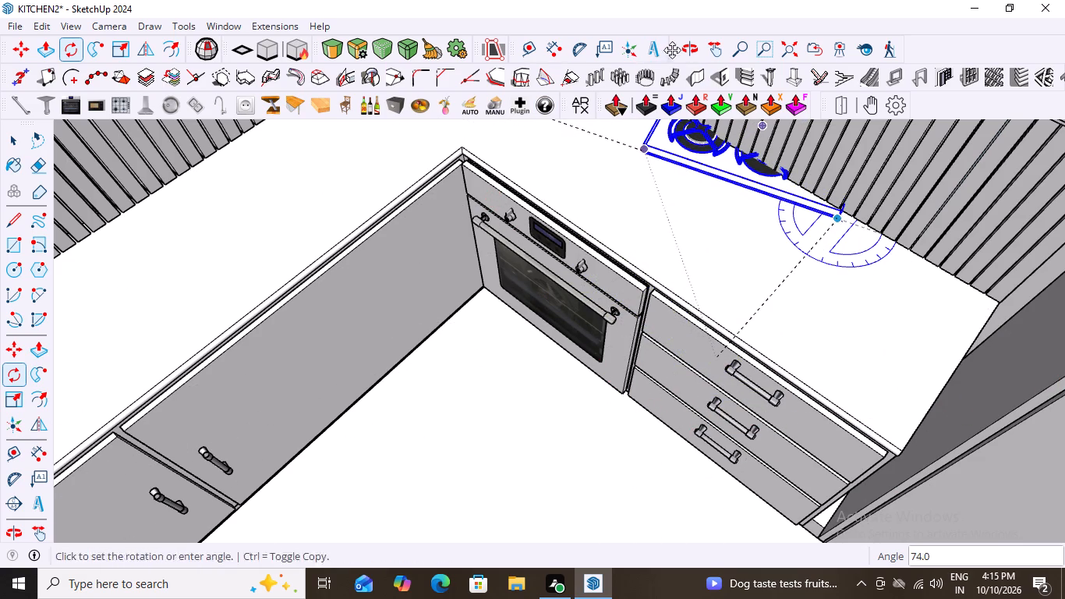
pyautogui.scroll(8, 677, 162)
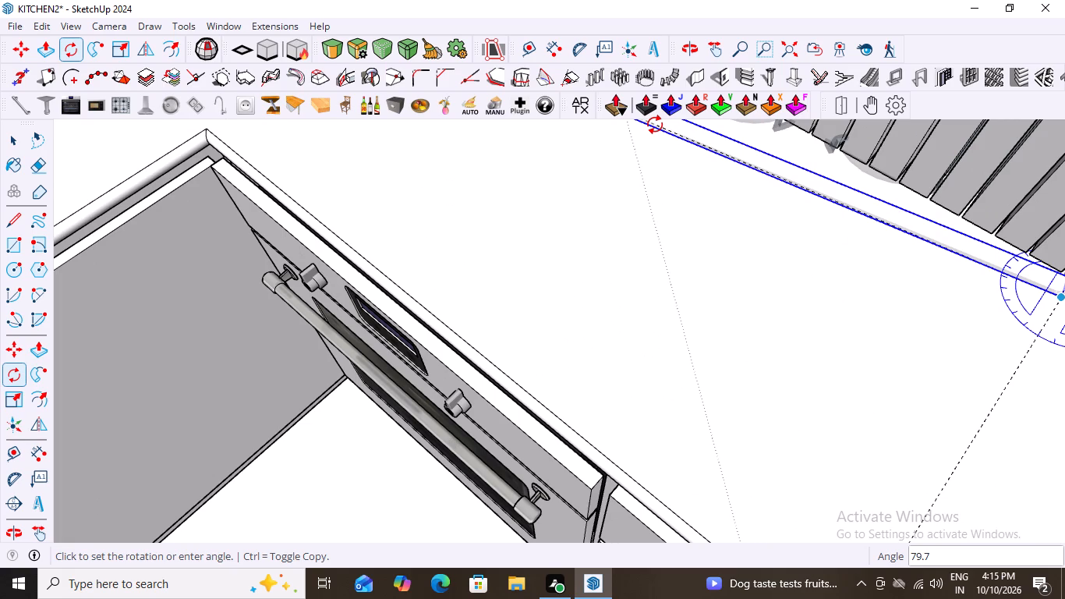
pyautogui.write('90')
pyautogui.press('Return')
pyautogui.scroll(-12, 682, 298)
pyautogui.press('space')
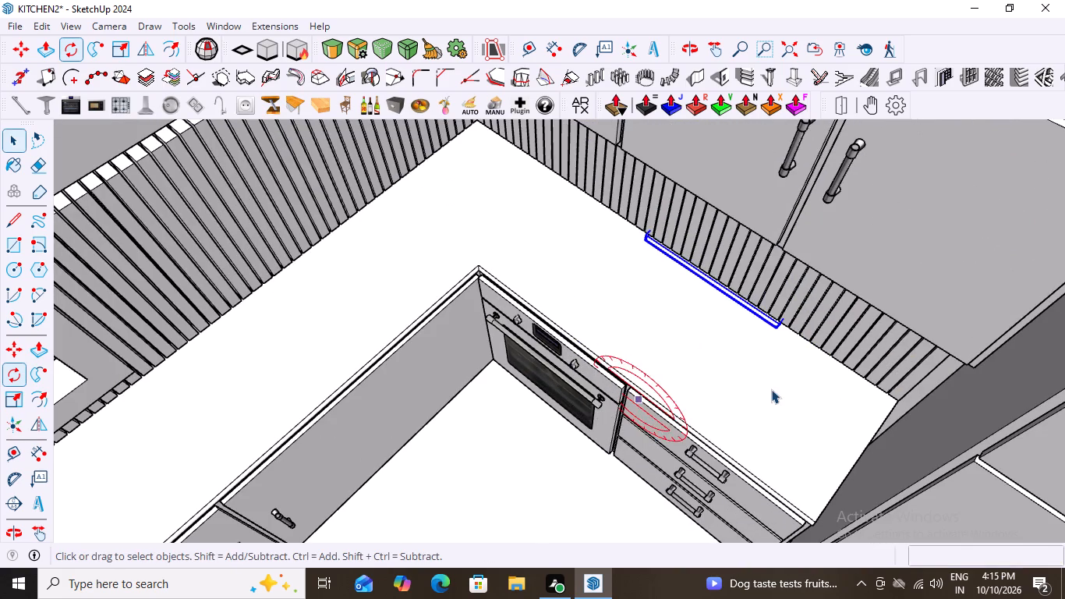
# Move the rotated hob about 592 mm away from the backsplash so it sits on the countertop directly over the oven.
pyautogui.press('m')
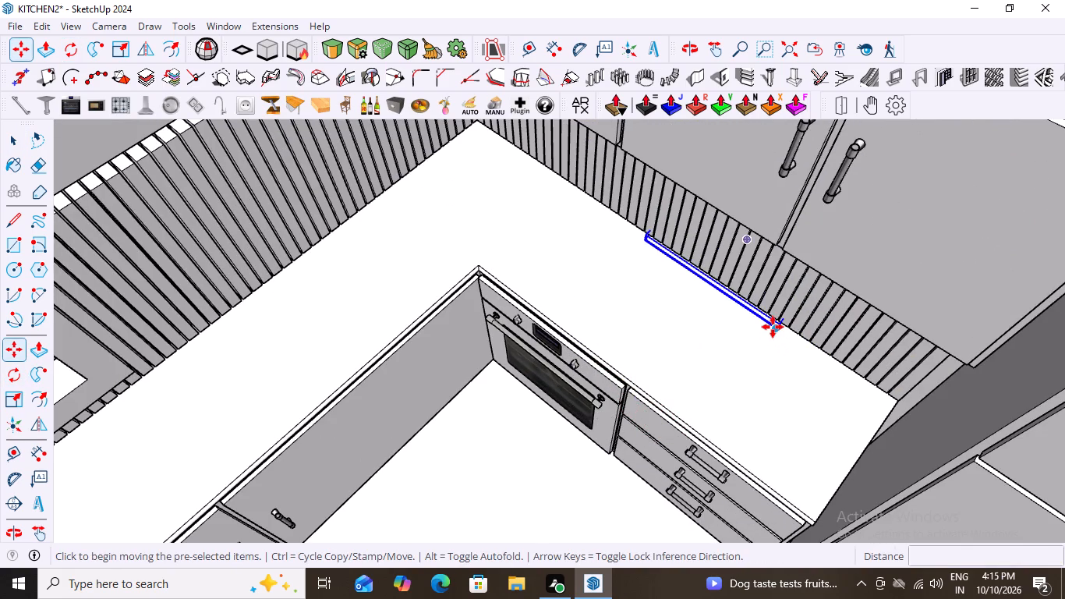
pyautogui.click(780, 328)
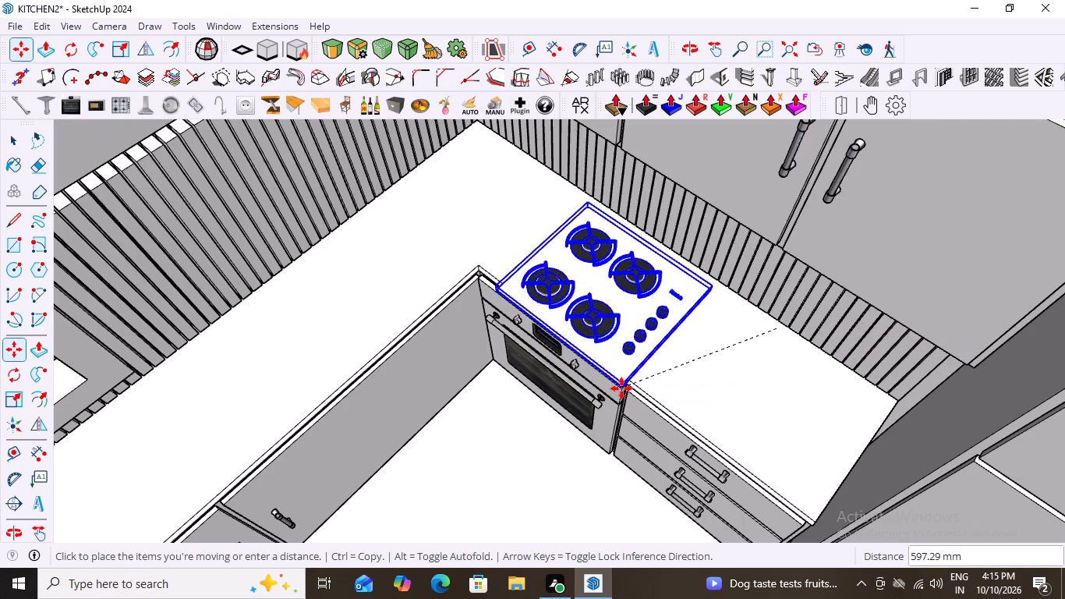
pyautogui.scroll(5, 631, 384)
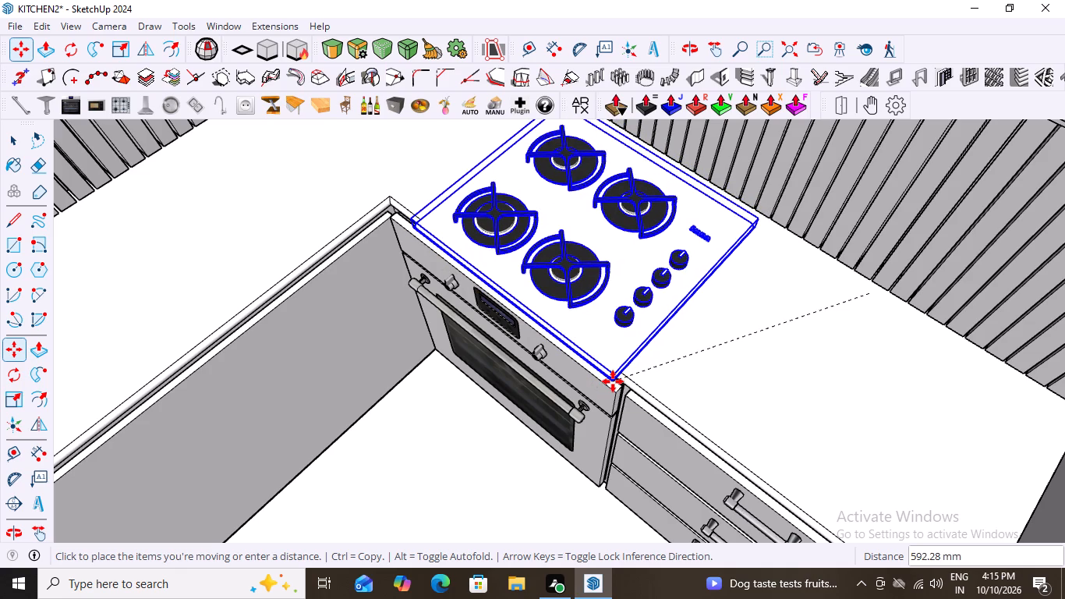
pyautogui.click(613, 381)
# Scale the hob down uniformly from its front corner in two passes so it fits within the countertop depth.
pyautogui.press('s')
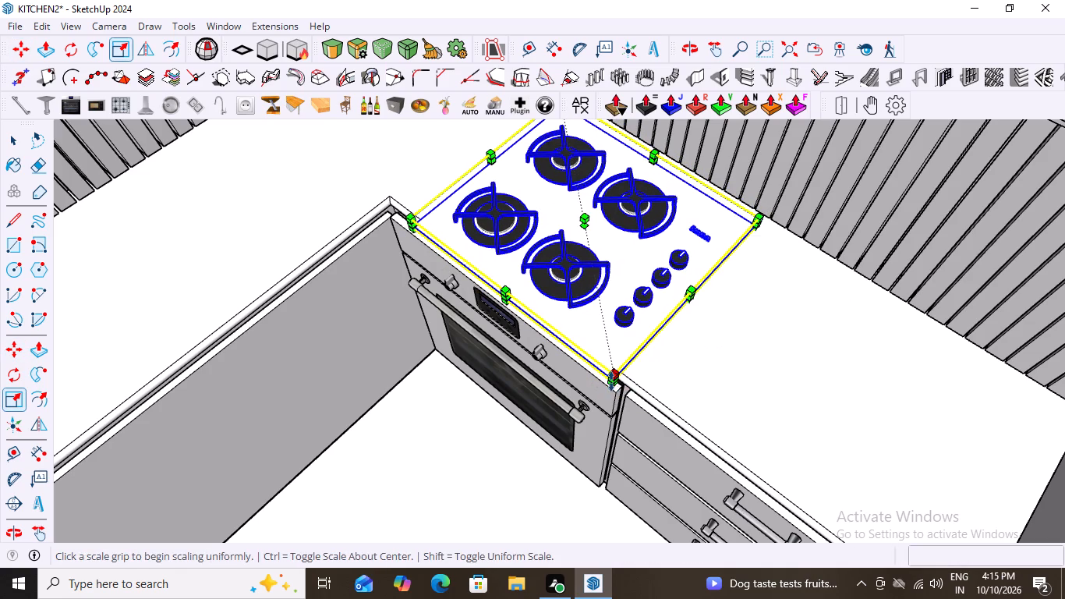
pyautogui.moveTo(614, 379); pyautogui.dragTo(609, 331)
pyautogui.scroll(-3, 707, 365)
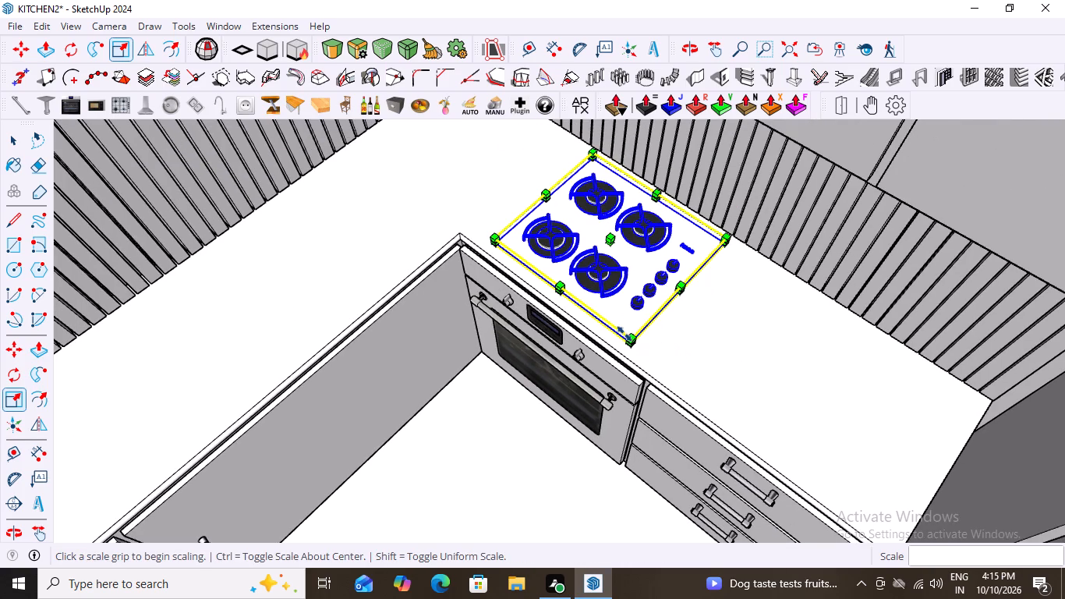
pyautogui.moveTo(631, 335); pyautogui.dragTo(628, 303)
pyautogui.press('space')
# Move the scaled-down hob about 89 mm by its front corner to centre it on the countertop above the oven.
pyautogui.scroll(-2, 531, 401)
pyautogui.scroll(-3, 601, 398)
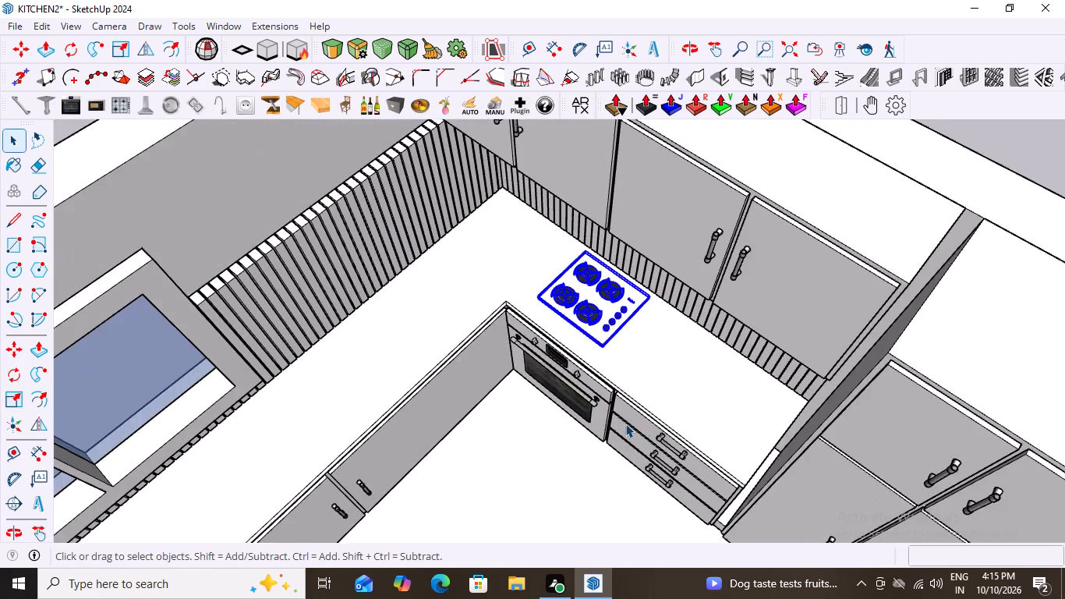
pyautogui.moveTo(610, 416); pyautogui.dragTo(589, 359, button='middle')
pyautogui.scroll(3, 599, 338)
pyautogui.press('m')
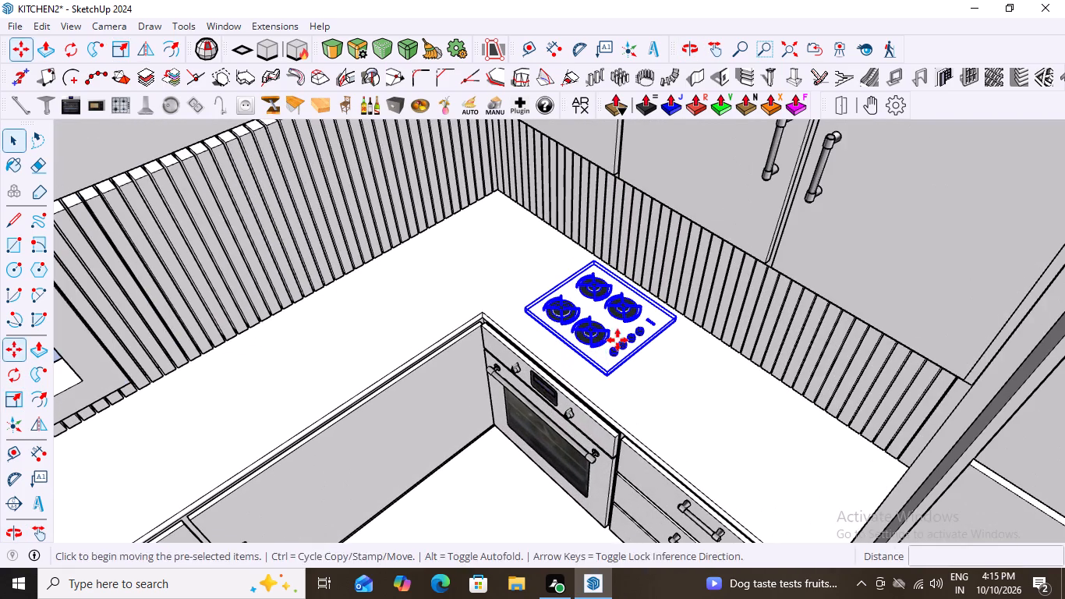
pyautogui.click(604, 380)
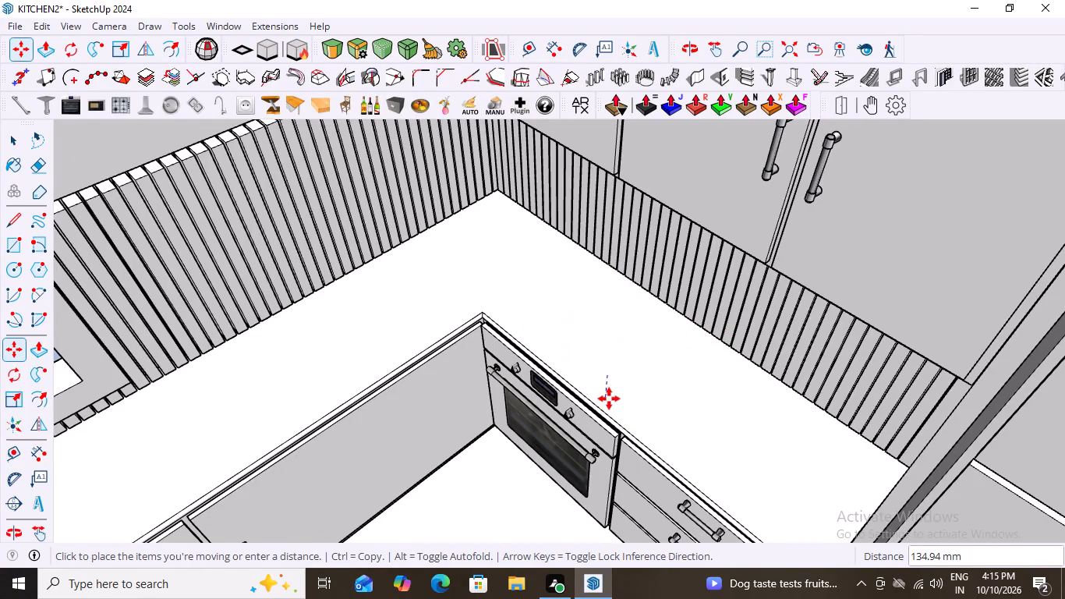
pyautogui.scroll(2, 610, 399)
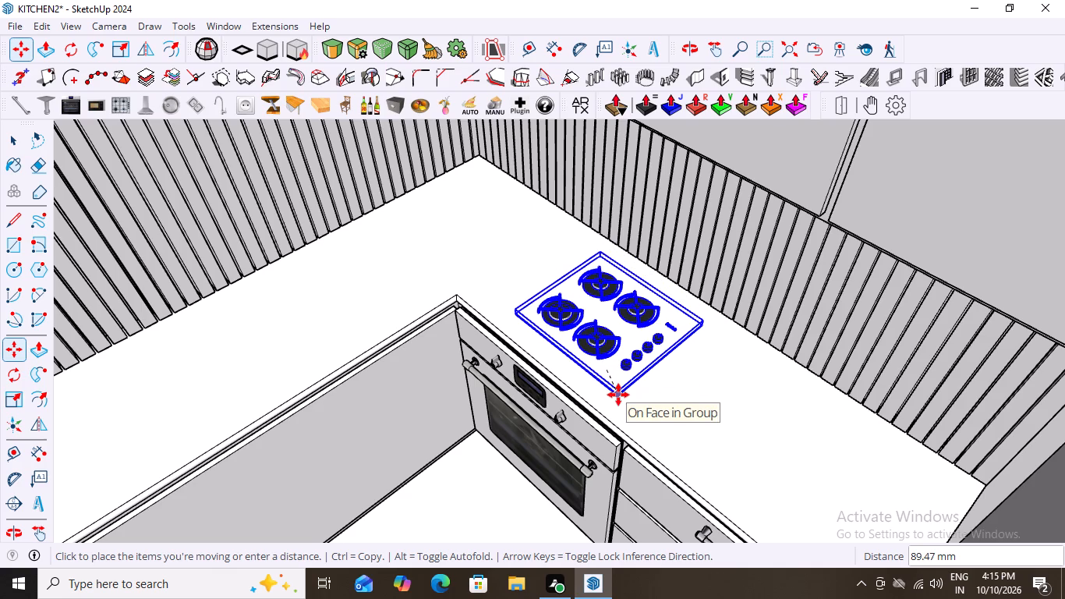
pyautogui.click(618, 395)
pyautogui.scroll(-10, 533, 326)
pyautogui.press('space')
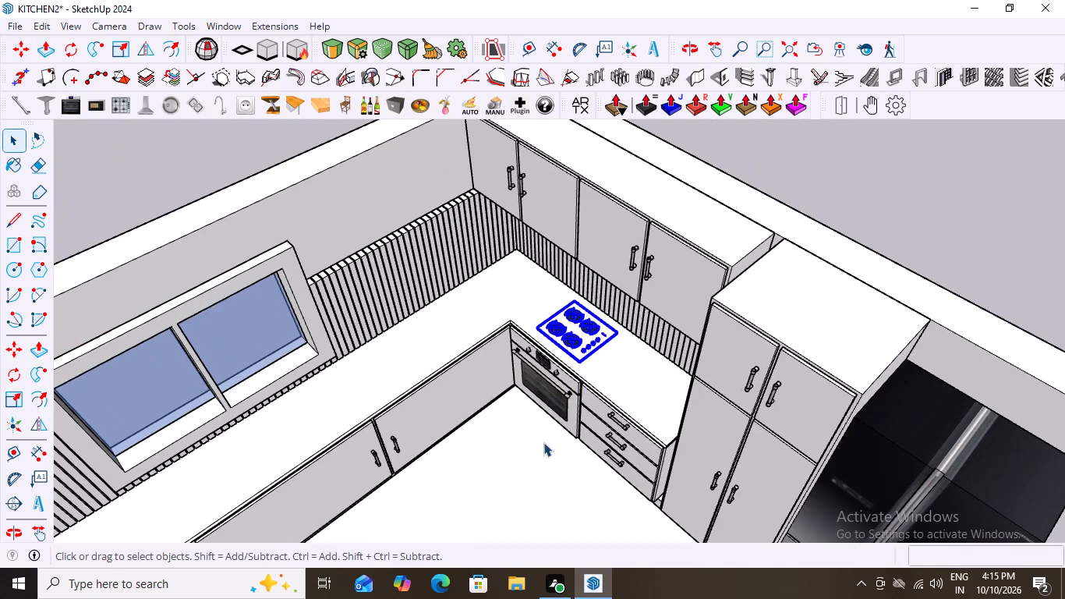
# Examine the four-burner hob's fit on the countertop above the oven, close up and within the whole kitchen.
pyautogui.click(543, 442)
pyautogui.moveTo(578, 429); pyautogui.dragTo(683, 346, button='middle')
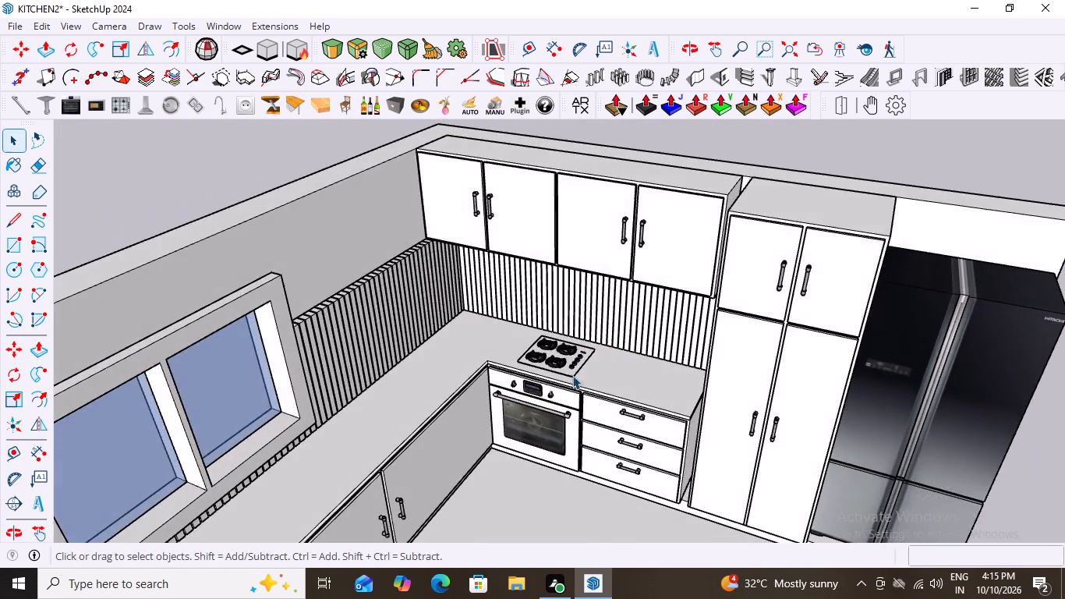
pyautogui.scroll(13, 540, 375)
pyautogui.moveTo(645, 389); pyautogui.dragTo(679, 430, button='middle')
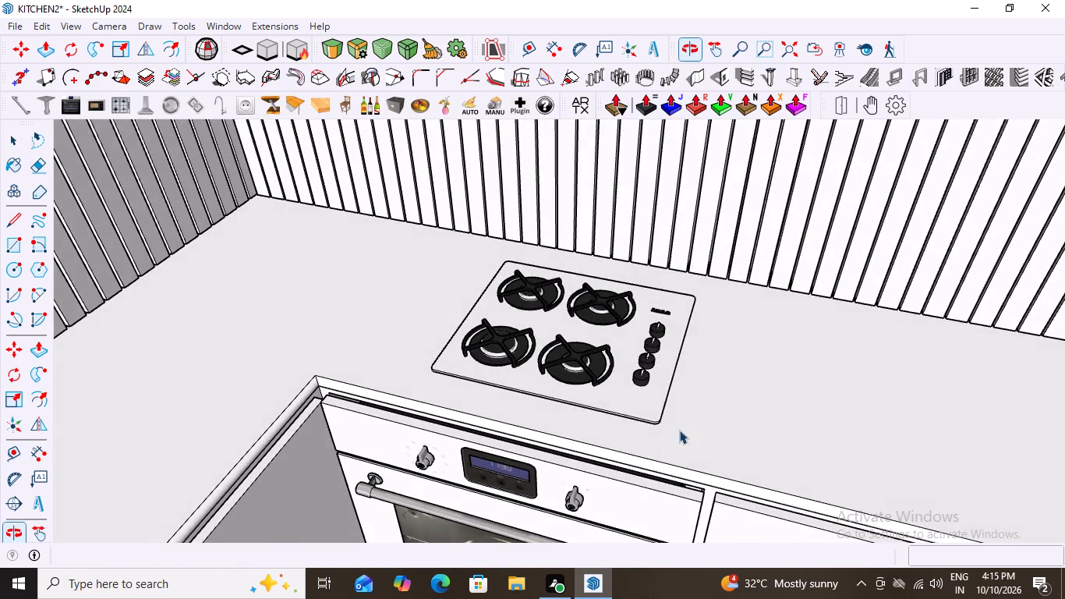
pyautogui.scroll(8, 561, 396)
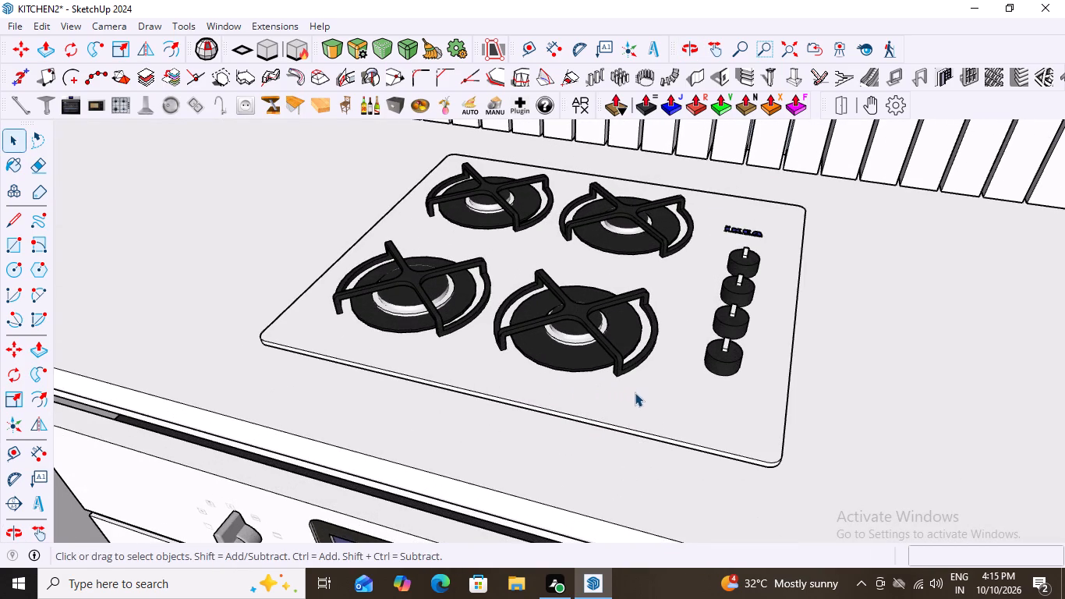
pyautogui.moveTo(740, 372); pyautogui.dragTo(504, 373, button='middle')
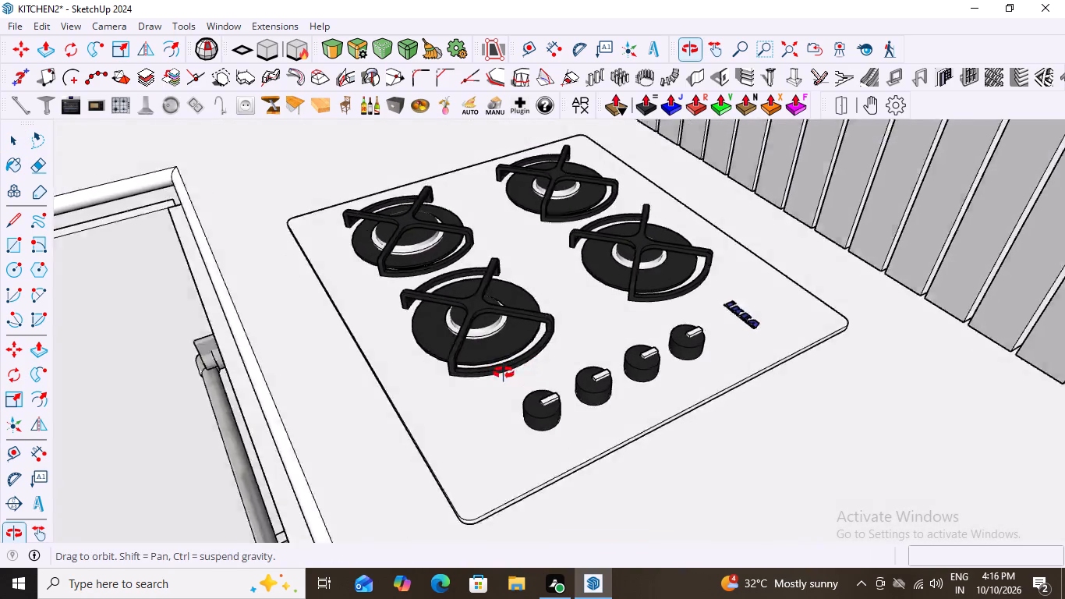
pyautogui.moveTo(504, 373); pyautogui.dragTo(770, 388, button='middle')
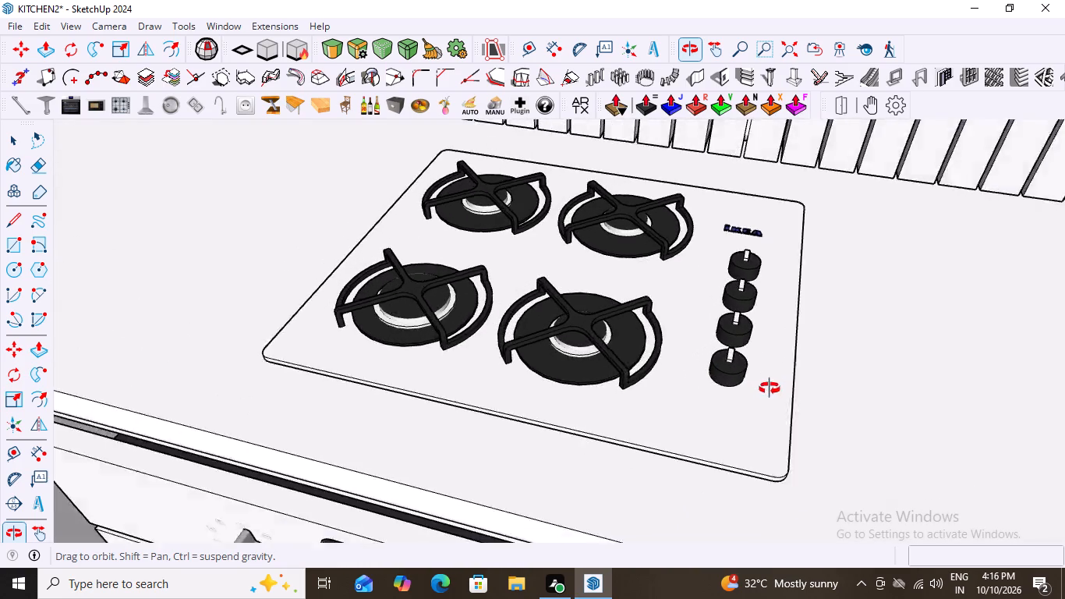
pyautogui.moveTo(770, 388); pyautogui.dragTo(867, 506, button='middle')
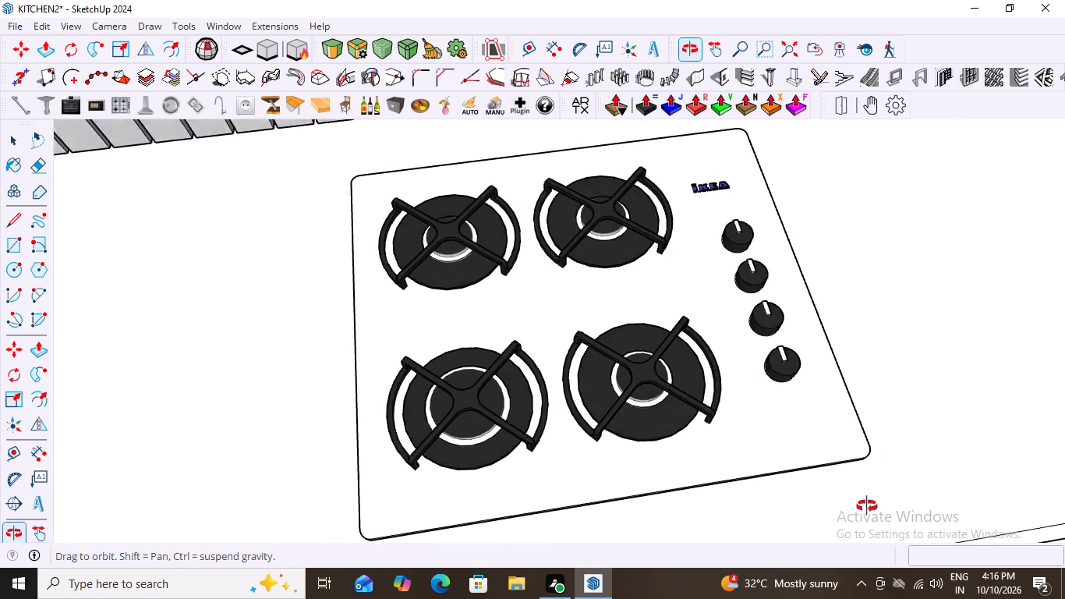
pyautogui.moveTo(867, 506); pyautogui.dragTo(772, 318, button='middle')
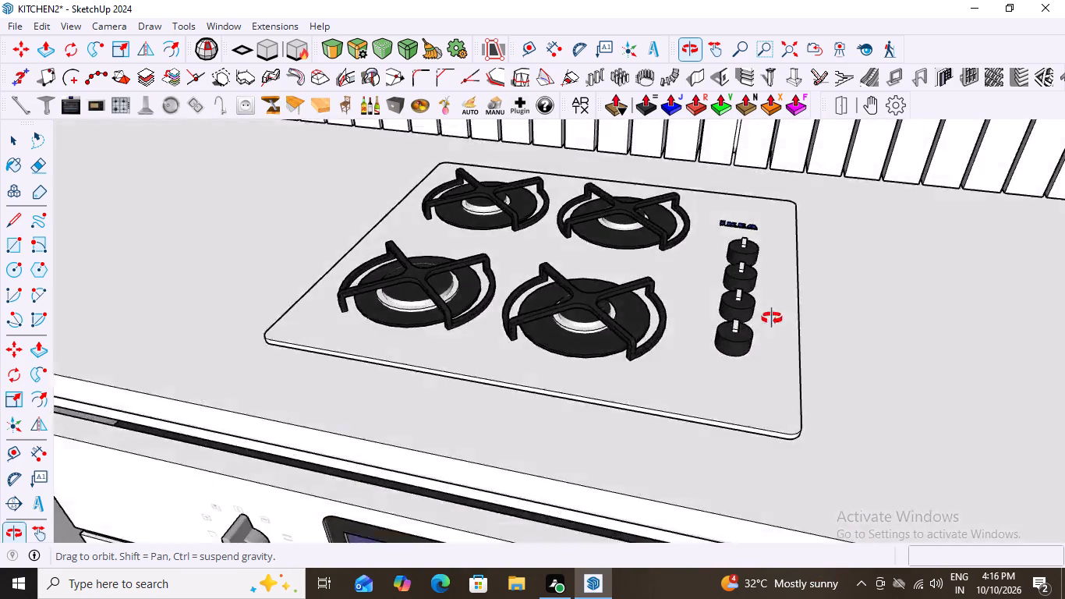
pyautogui.moveTo(772, 318); pyautogui.dragTo(803, 292, button='middle')
pyautogui.scroll(-17, 803, 292)
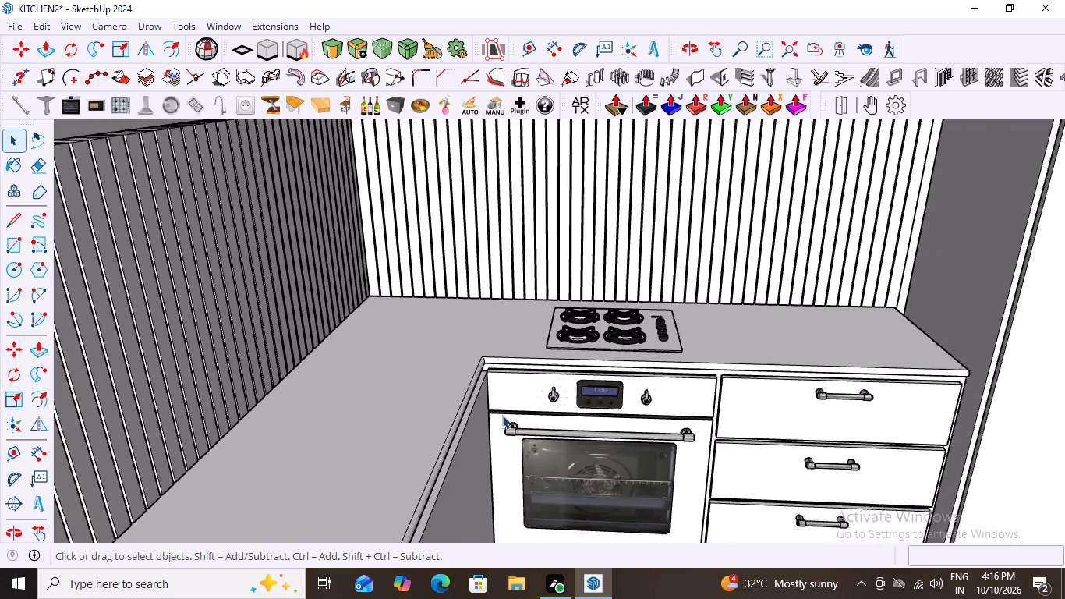
pyautogui.scroll(-1, 502, 415)
pyautogui.moveTo(646, 424); pyautogui.dragTo(479, 398, button='middle')
pyautogui.scroll(-7, 496, 386)
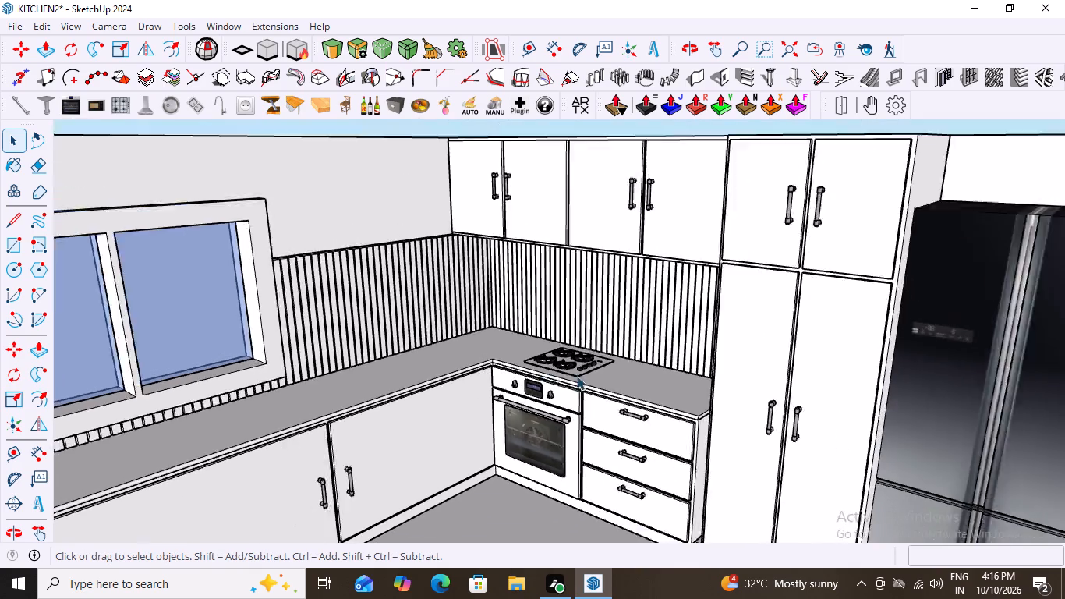
pyautogui.moveTo(616, 406); pyautogui.dragTo(589, 557, button='middle')
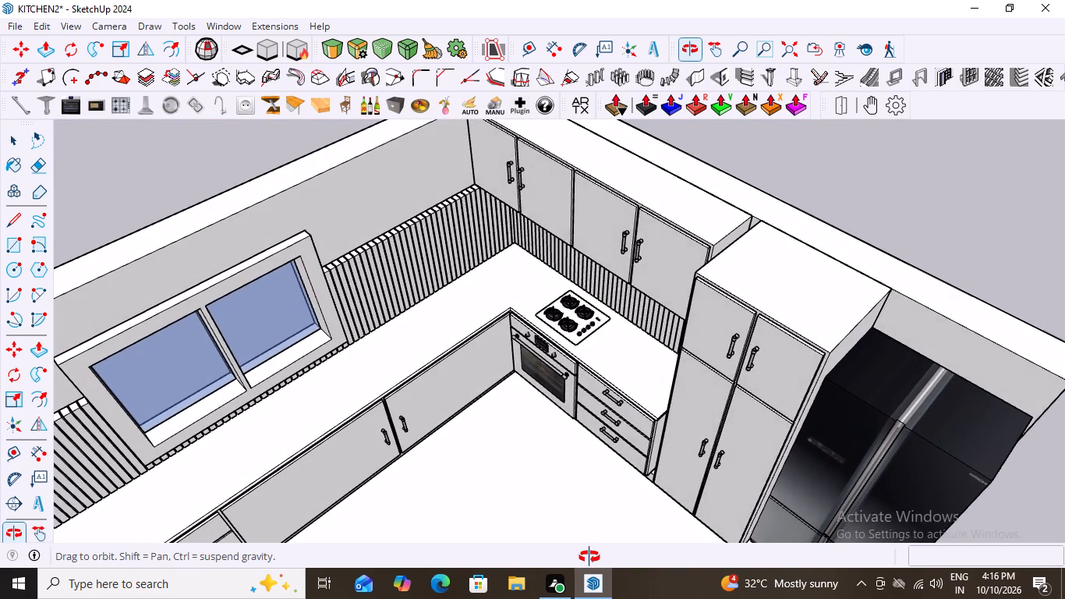
pyautogui.moveTo(589, 557); pyautogui.dragTo(637, 390, button='middle')
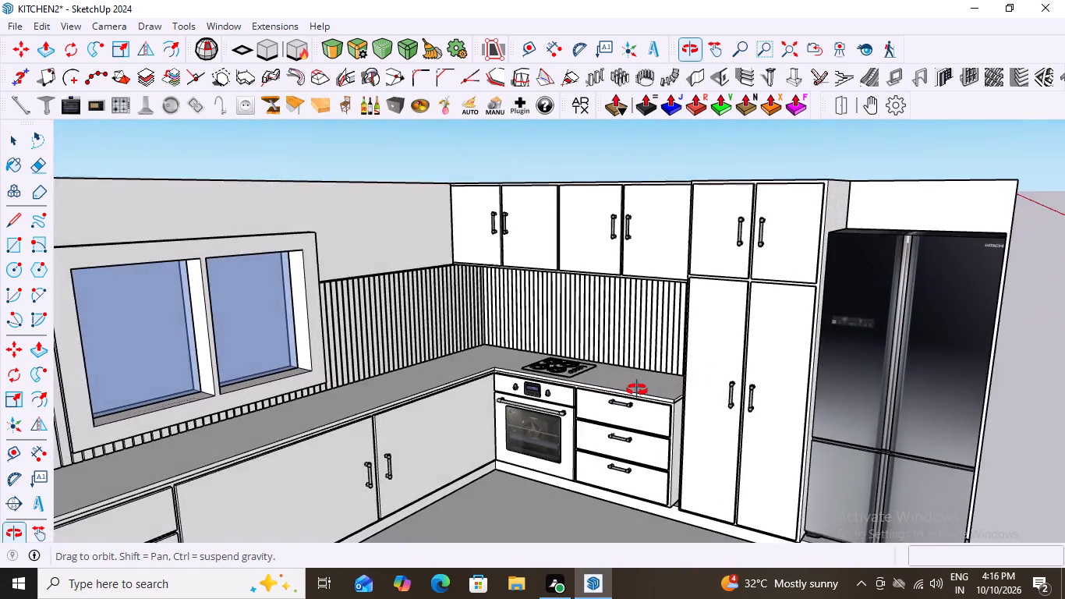
pyautogui.moveTo(637, 390); pyautogui.dragTo(609, 395, button='middle')
pyautogui.scroll(-1, 610, 395)
pyautogui.scroll(-6, 548, 372)
pyautogui.moveTo(636, 463); pyautogui.dragTo(536, 498, button='middle')
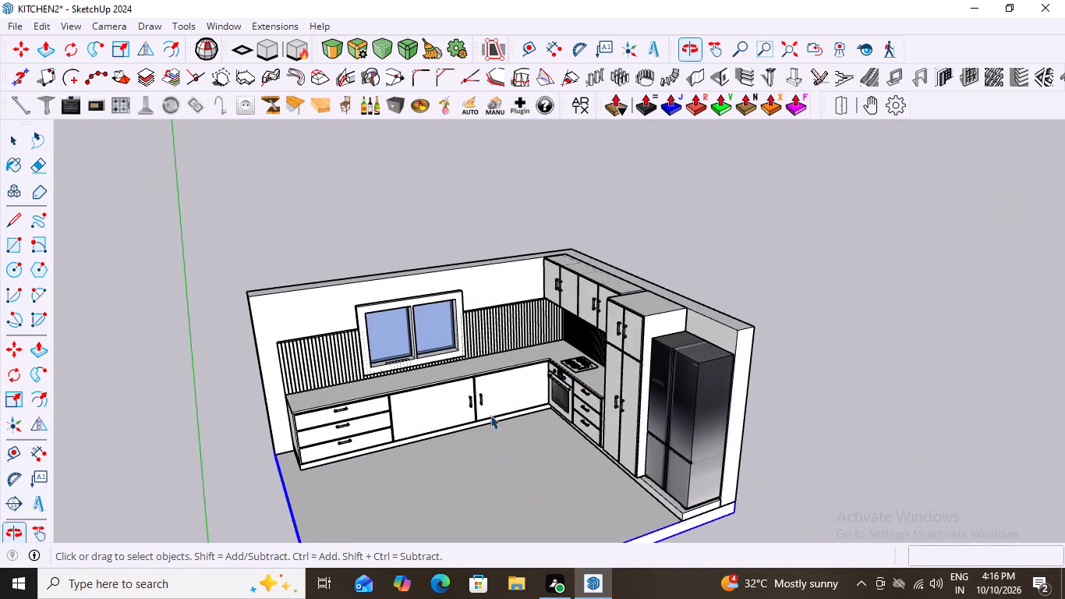
pyautogui.scroll(10, 535, 369)
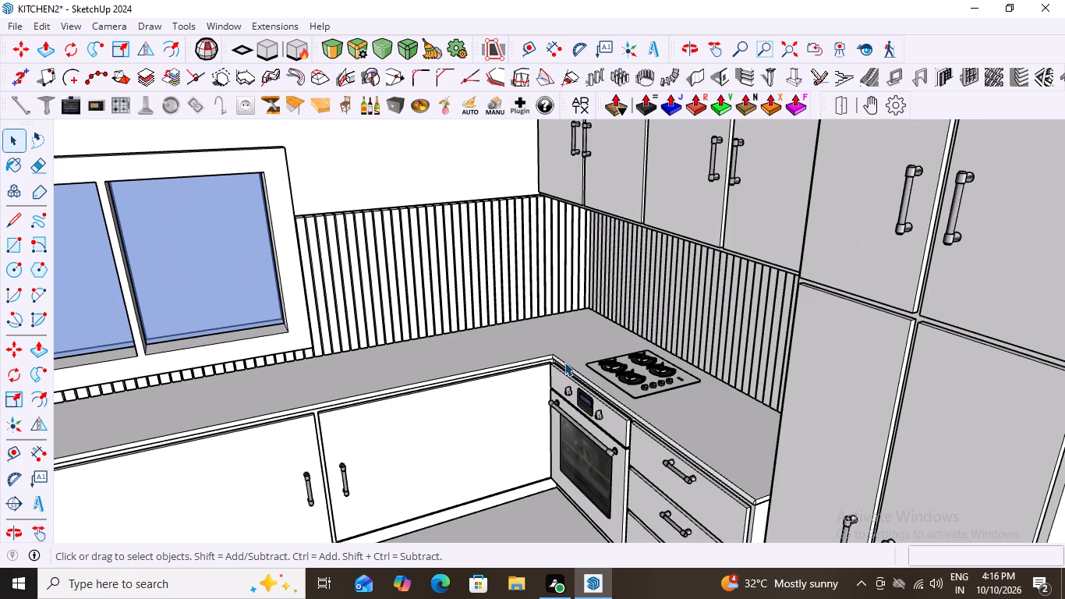
pyautogui.scroll(3, 593, 408)
pyautogui.scroll(-6, 615, 398)
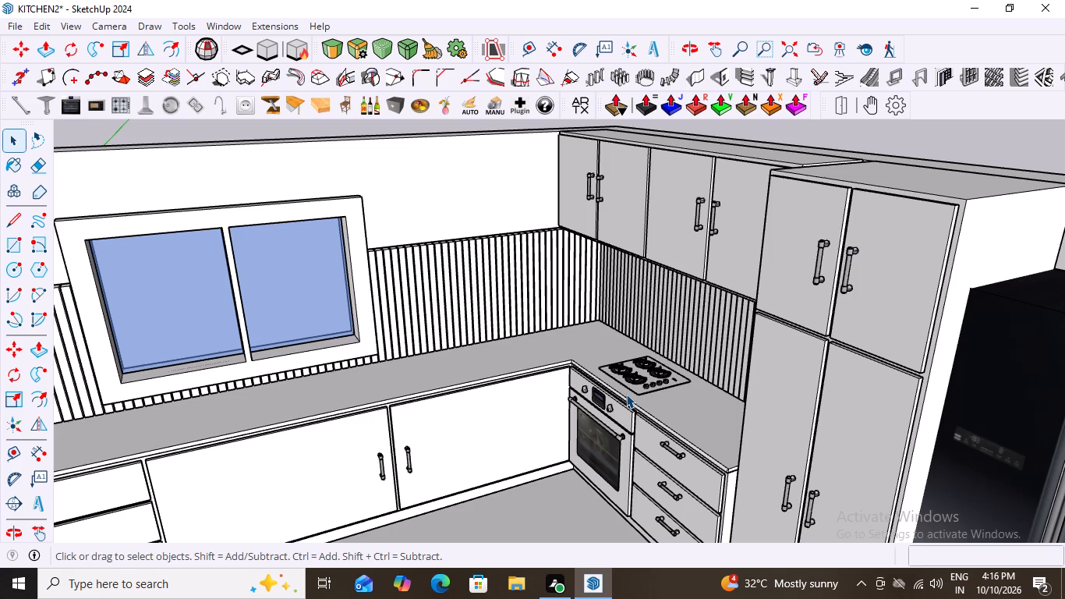
pyautogui.scroll(-2, 602, 370)
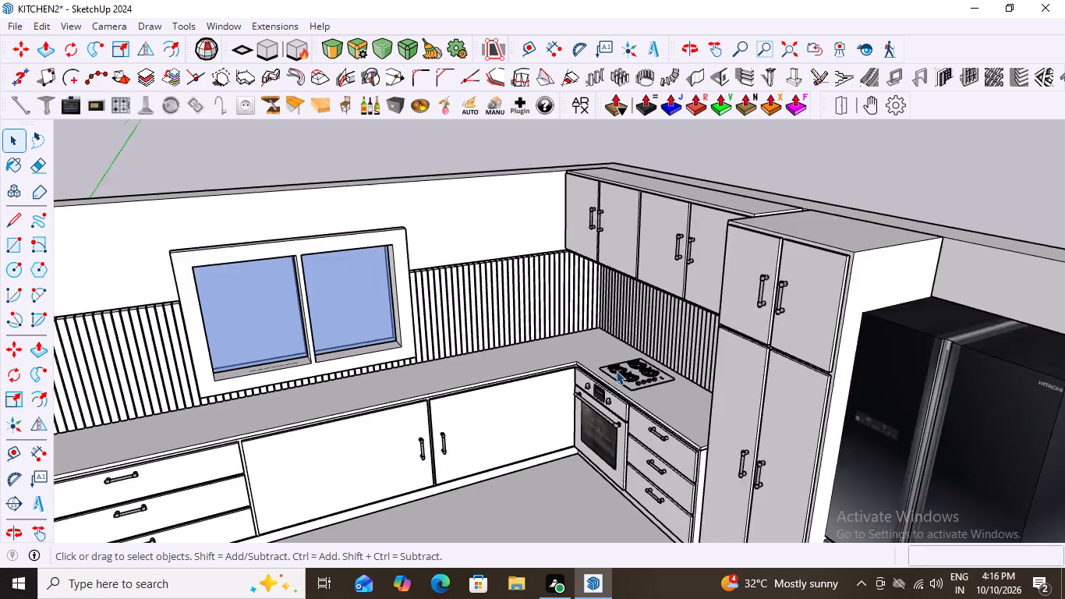
# Move the bottle-and-cup rack about 8300 mm by its lower front corner to the countertop's inside corner beside the hob.
pyautogui.scroll(-6, 616, 370)
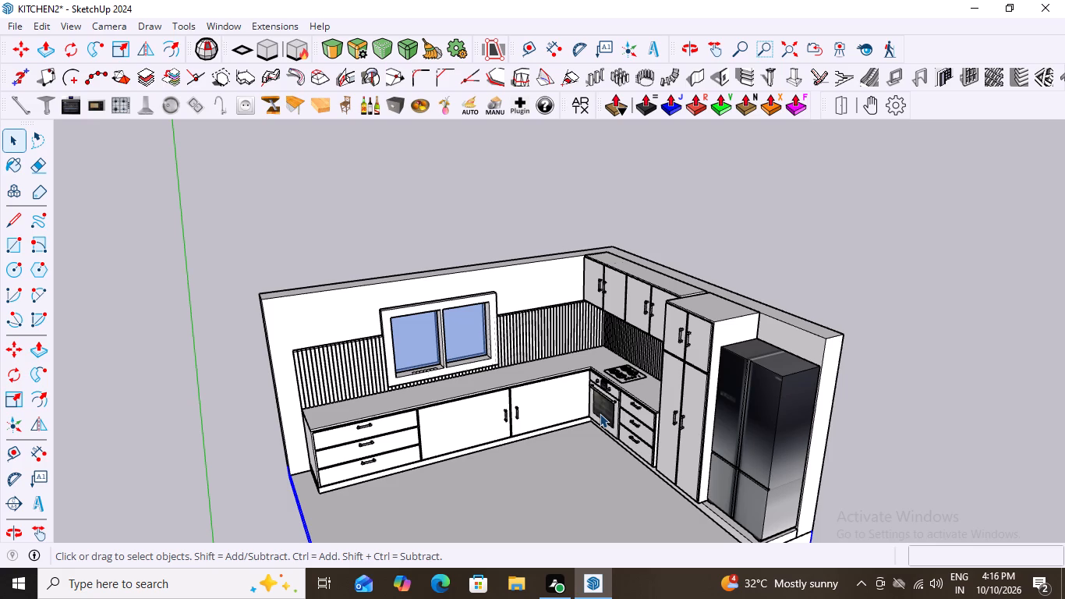
pyautogui.scroll(-8, 622, 437)
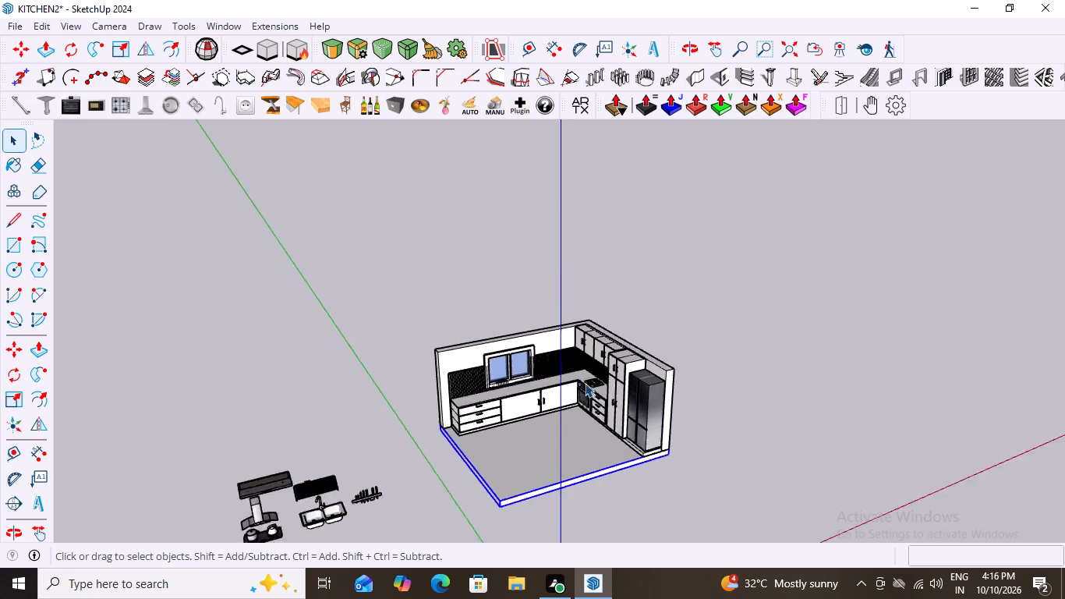
pyautogui.scroll(-3, 585, 383)
pyautogui.moveTo(680, 435); pyautogui.dragTo(614, 438, button='middle')
pyautogui.scroll(3, 377, 502)
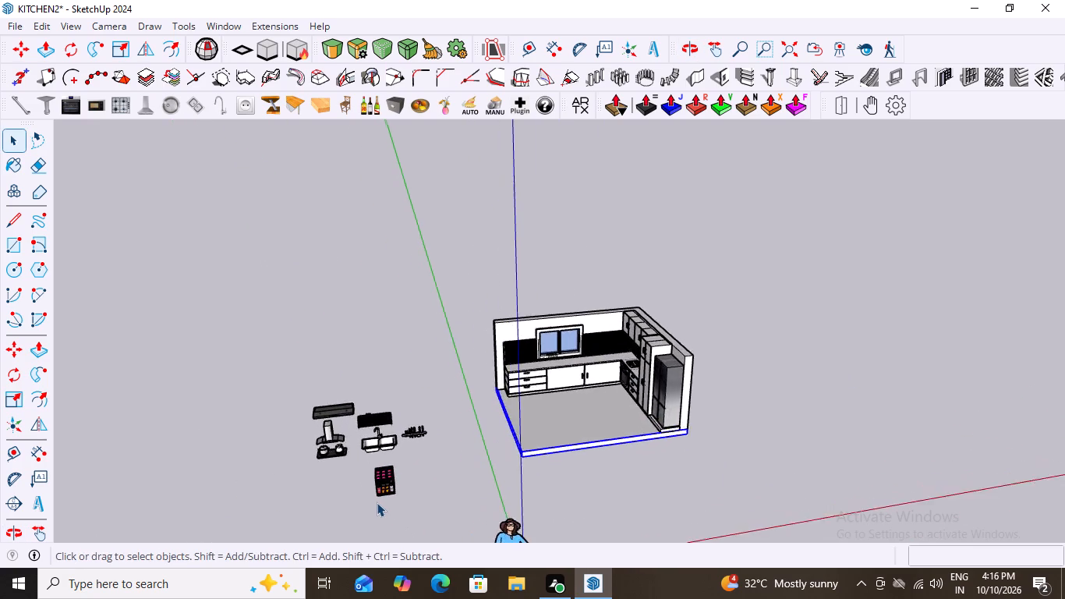
pyautogui.scroll(9, 377, 502)
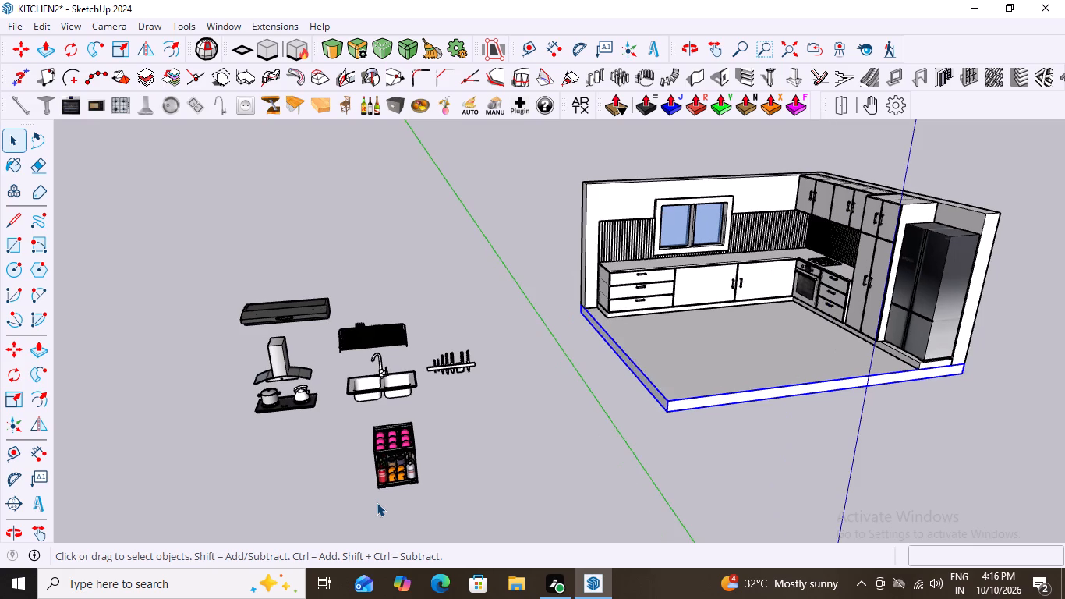
pyautogui.scroll(3, 395, 477)
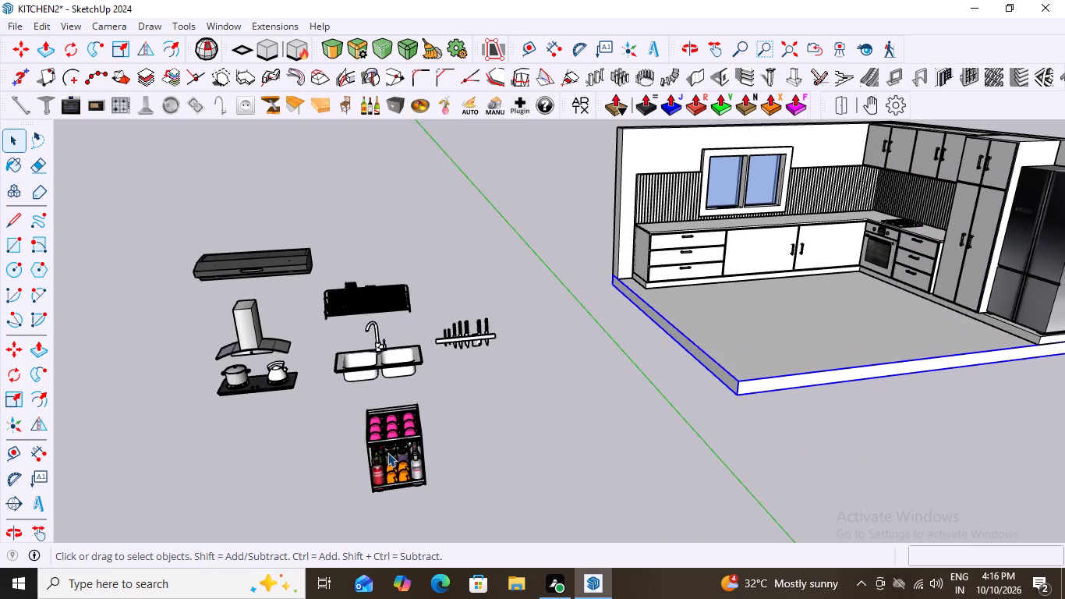
pyautogui.click(386, 457)
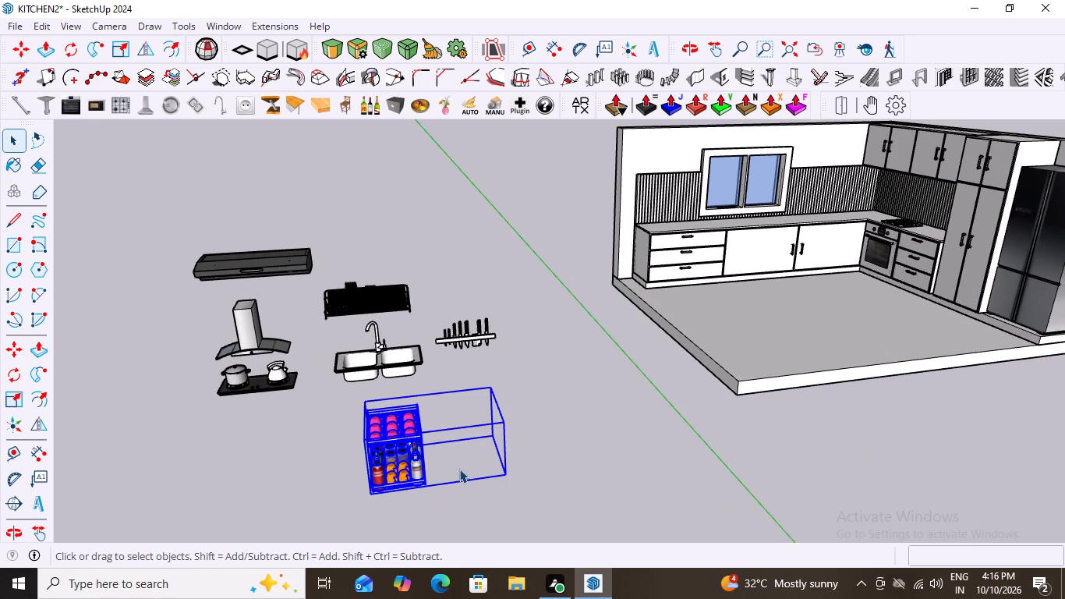
pyautogui.moveTo(462, 479); pyautogui.dragTo(310, 453, button='middle')
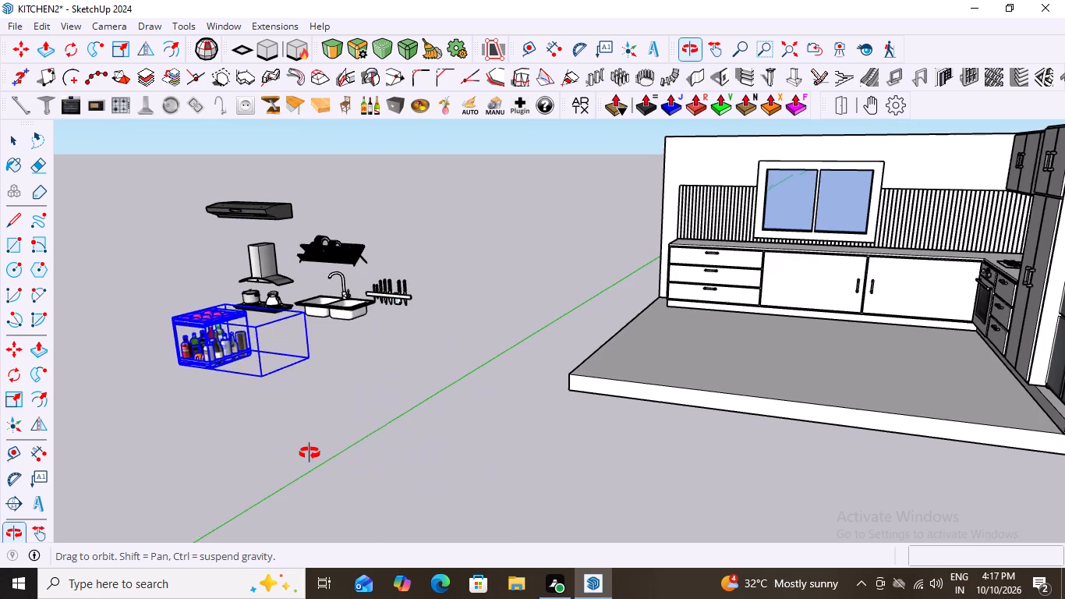
pyautogui.moveTo(310, 453); pyautogui.dragTo(482, 459, button='middle')
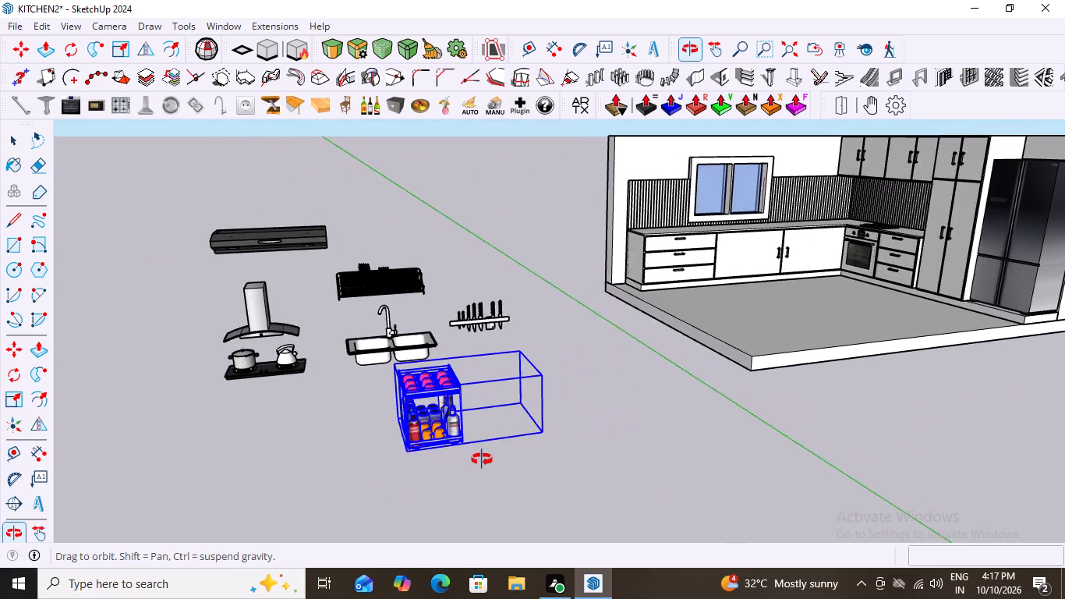
pyautogui.moveTo(482, 459); pyautogui.dragTo(513, 455, button='middle')
pyautogui.scroll(7, 475, 444)
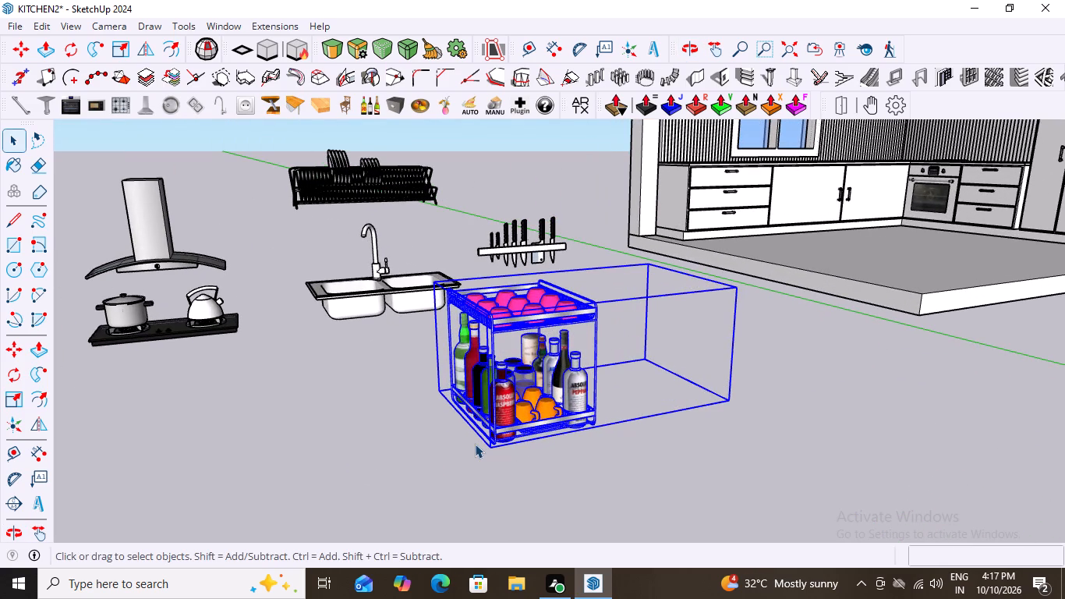
pyautogui.press('m')
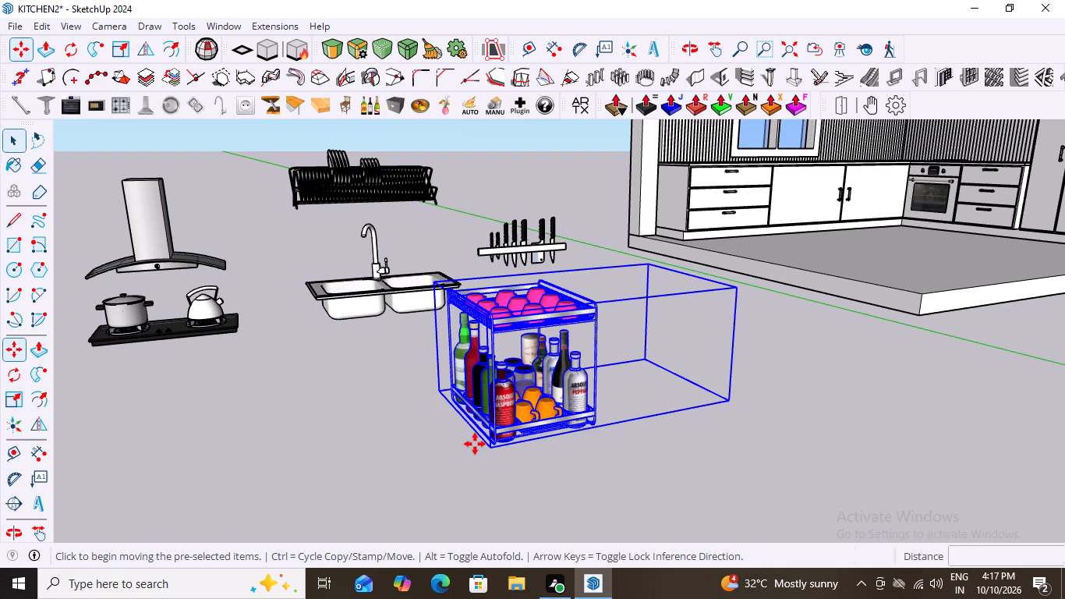
pyautogui.scroll(13, 594, 431)
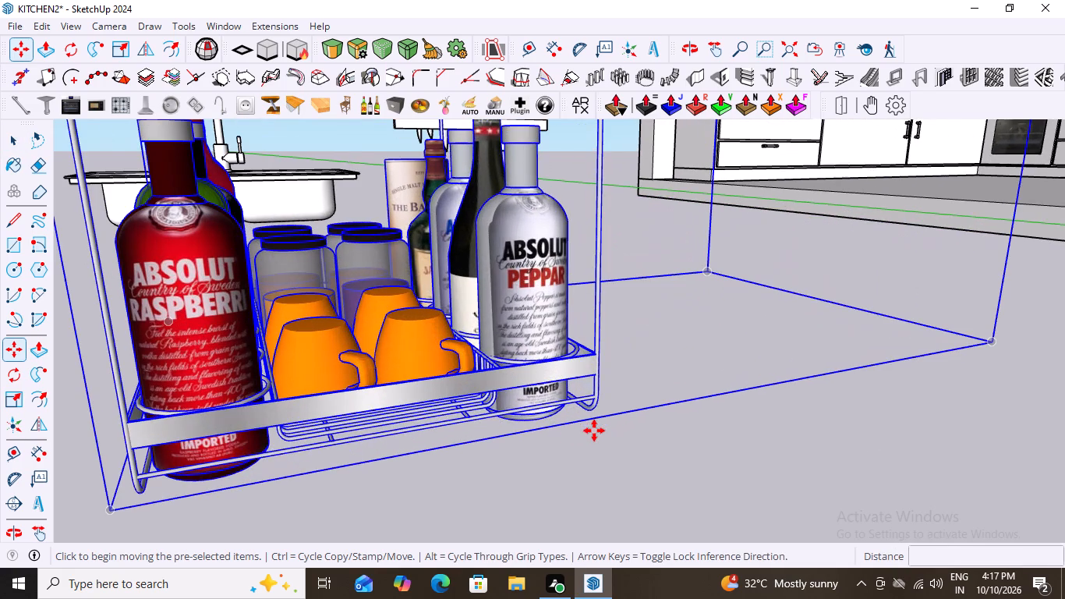
pyautogui.scroll(-6, 465, 468)
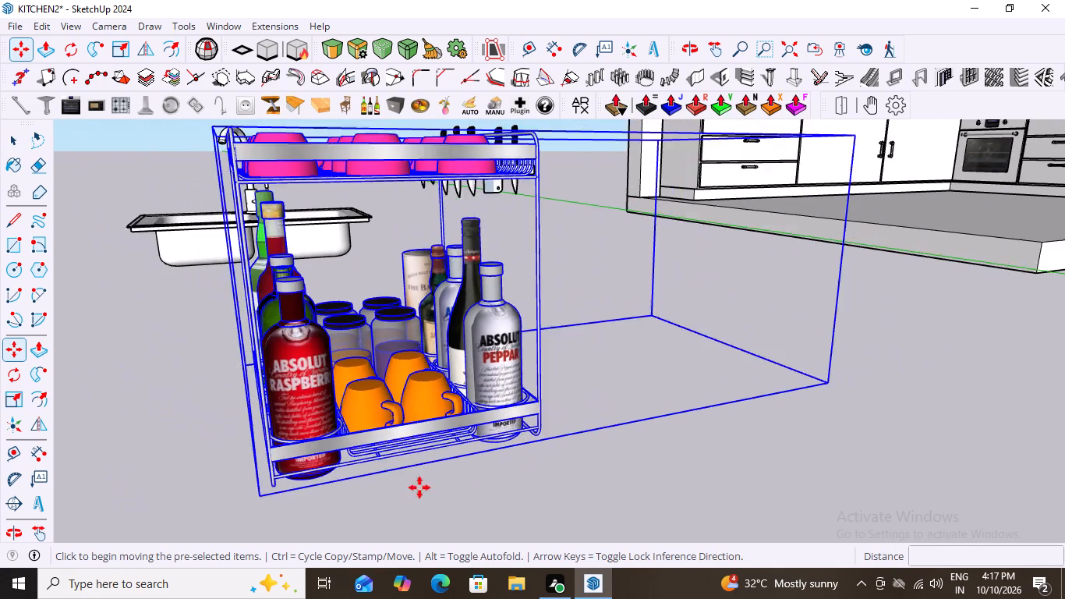
pyautogui.scroll(-10, 419, 487)
pyautogui.scroll(7, 334, 516)
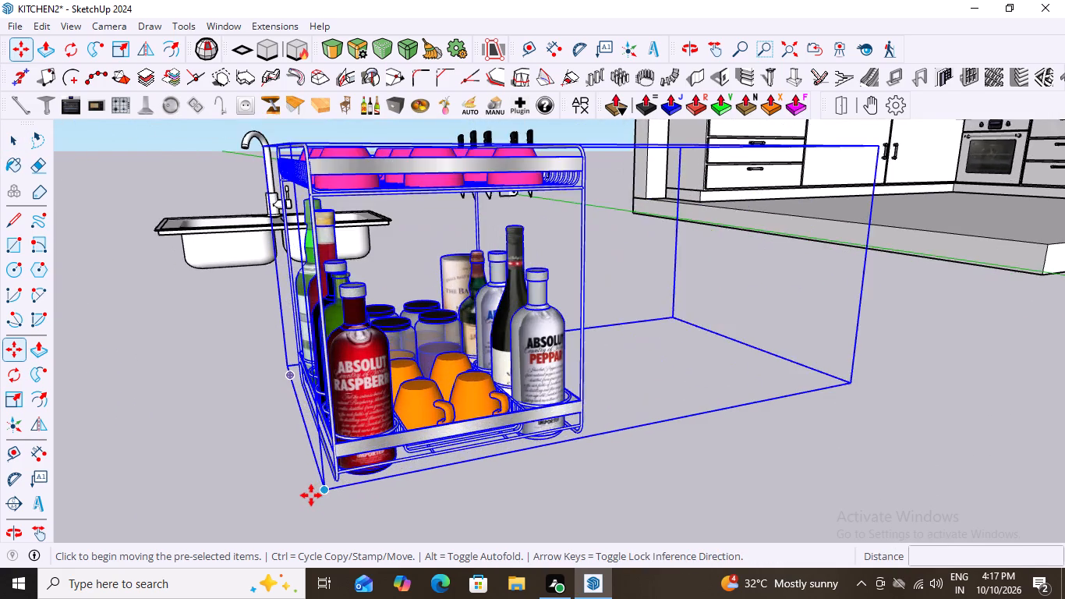
pyautogui.scroll(4, 311, 495)
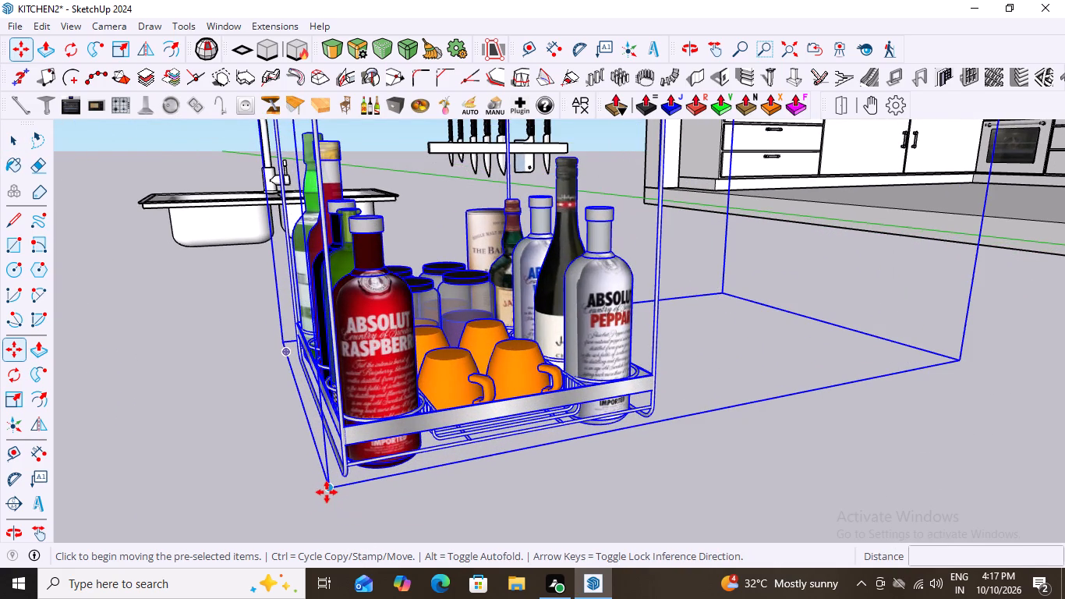
pyautogui.click(329, 488)
pyautogui.scroll(-11, 198, 491)
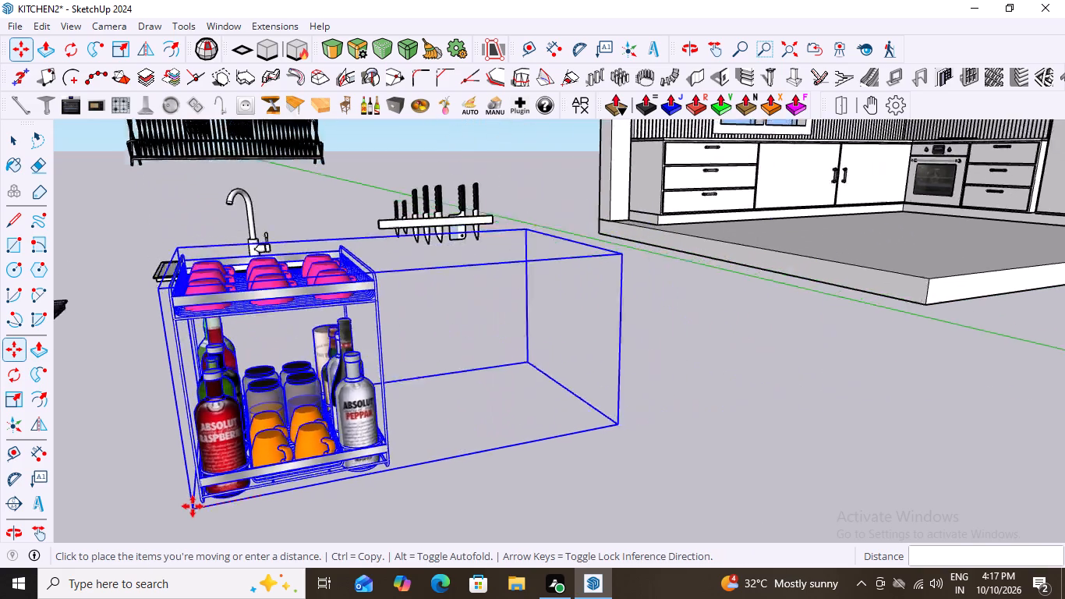
pyautogui.scroll(-12, 193, 506)
pyautogui.moveTo(840, 279); pyautogui.dragTo(773, 438, button='middle')
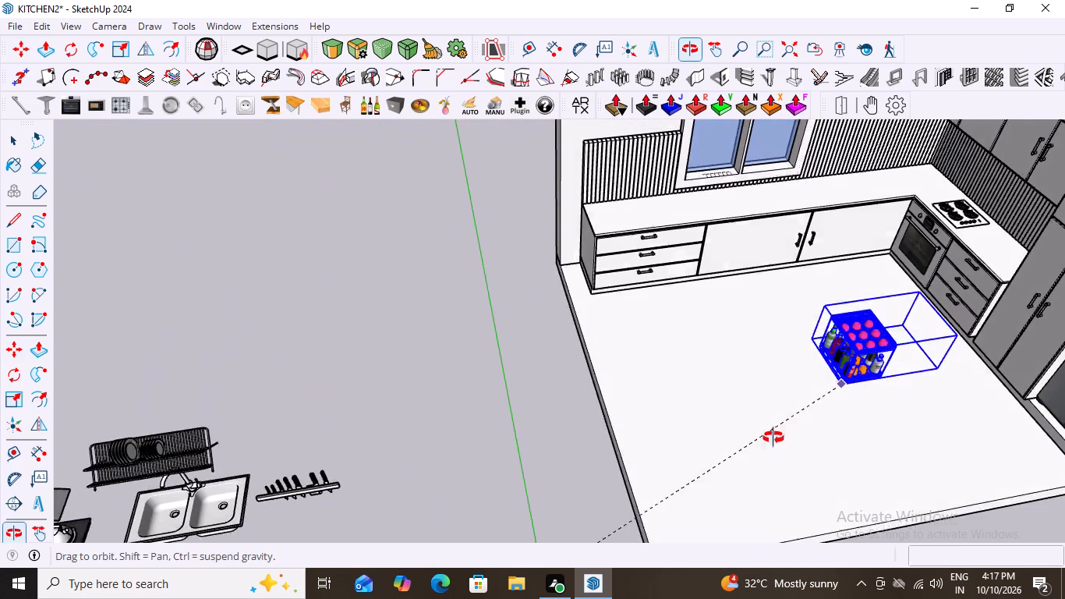
pyautogui.moveTo(773, 438); pyautogui.dragTo(773, 449, button='middle')
pyautogui.moveTo(904, 206); pyautogui.dragTo(870, 221, button='middle')
pyautogui.scroll(9, 933, 234)
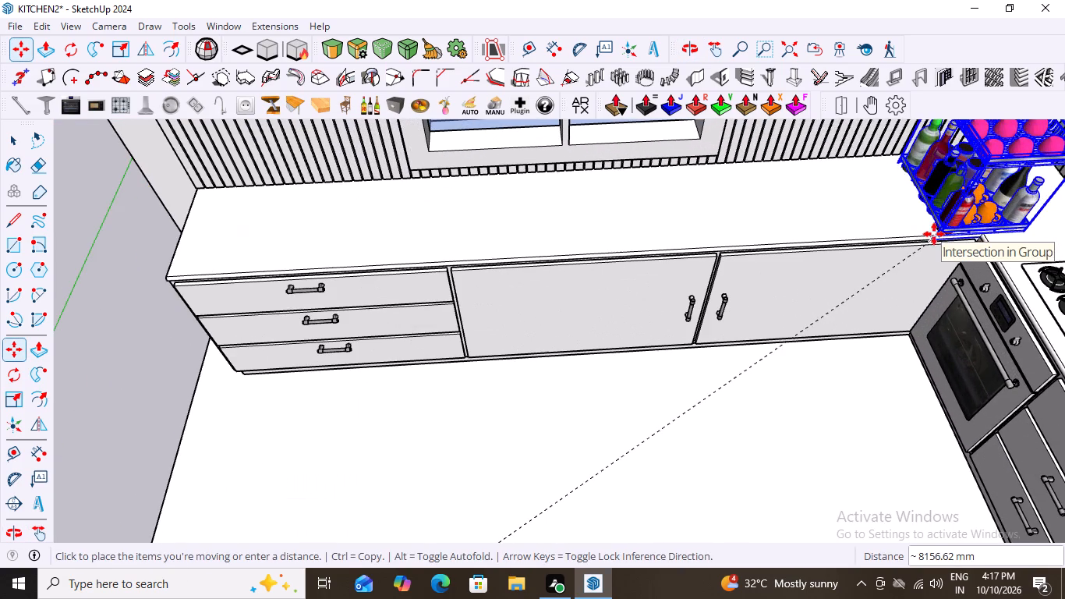
pyautogui.scroll(-10, 941, 244)
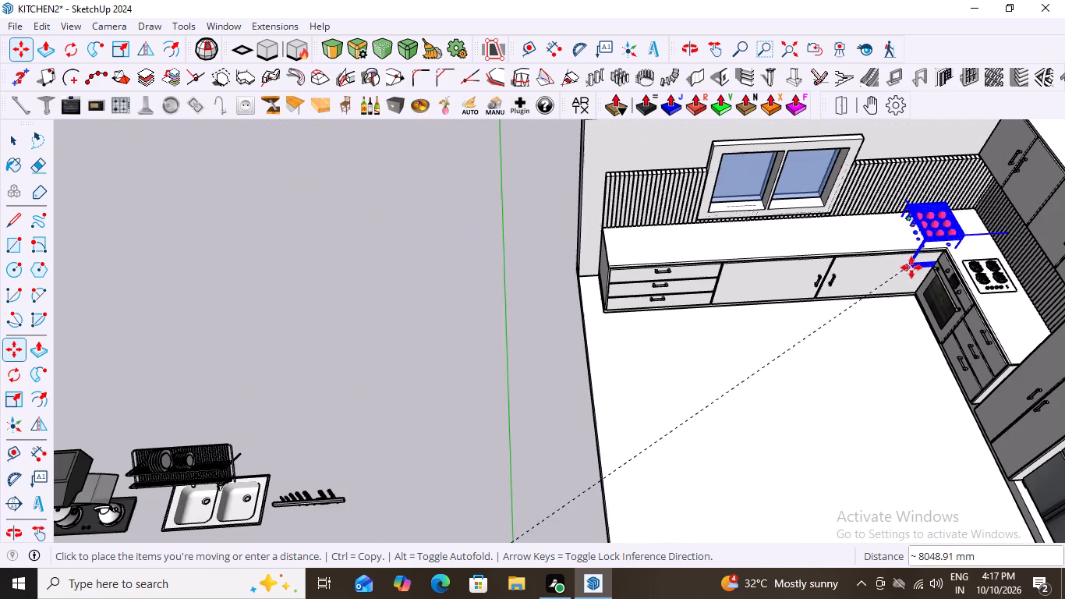
pyautogui.scroll(8, 946, 240)
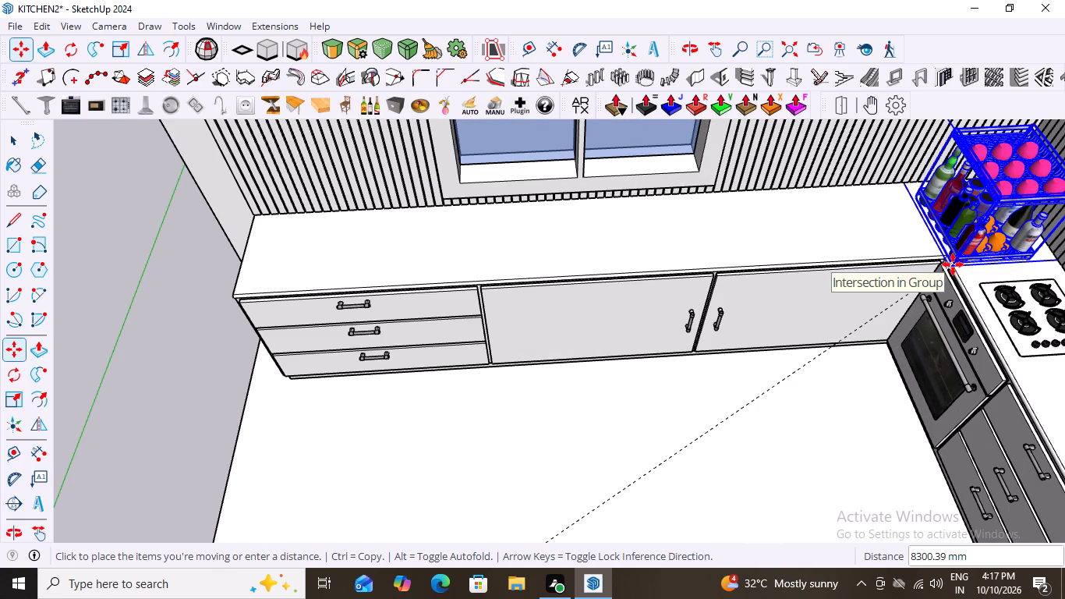
pyautogui.click(953, 264)
pyautogui.scroll(-7, 784, 298)
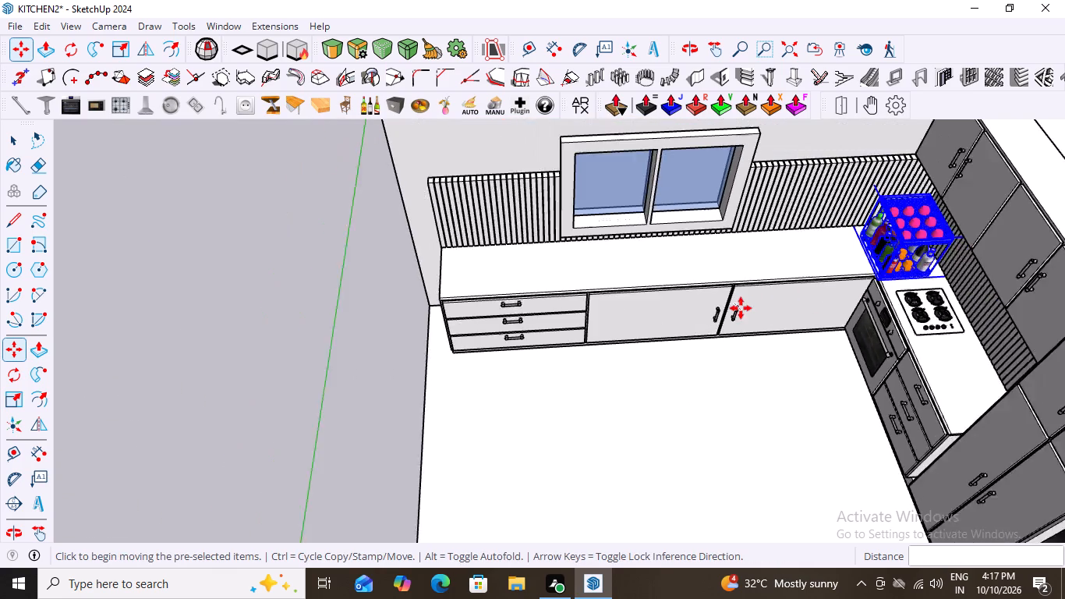
# Scale the bottle-and-cup rack down uniformly from its lower front corner to a factor of about 0.74.
pyautogui.scroll(8, 924, 259)
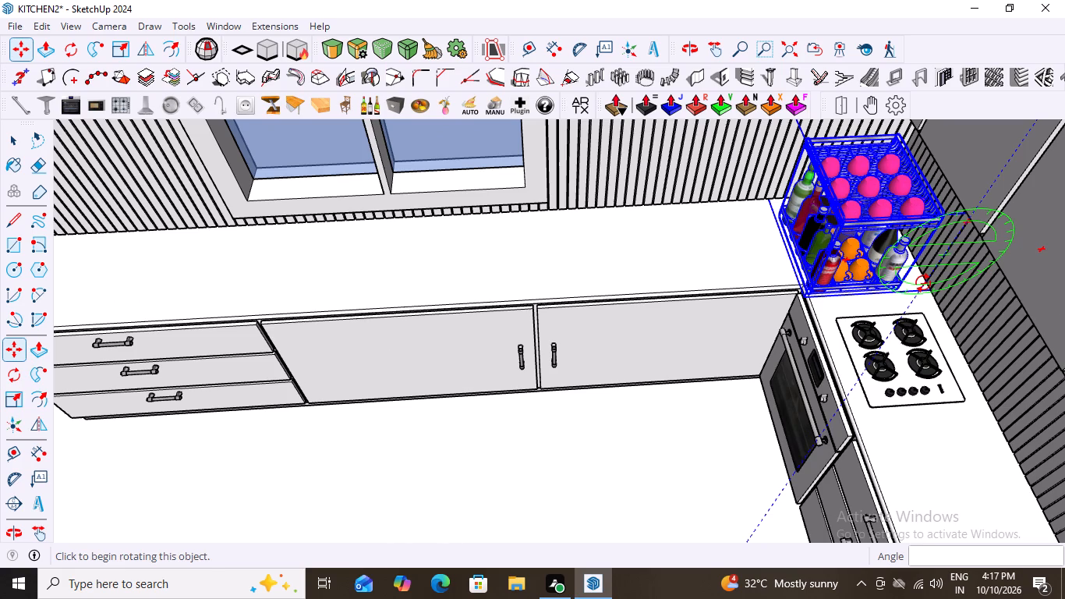
pyautogui.press('s')
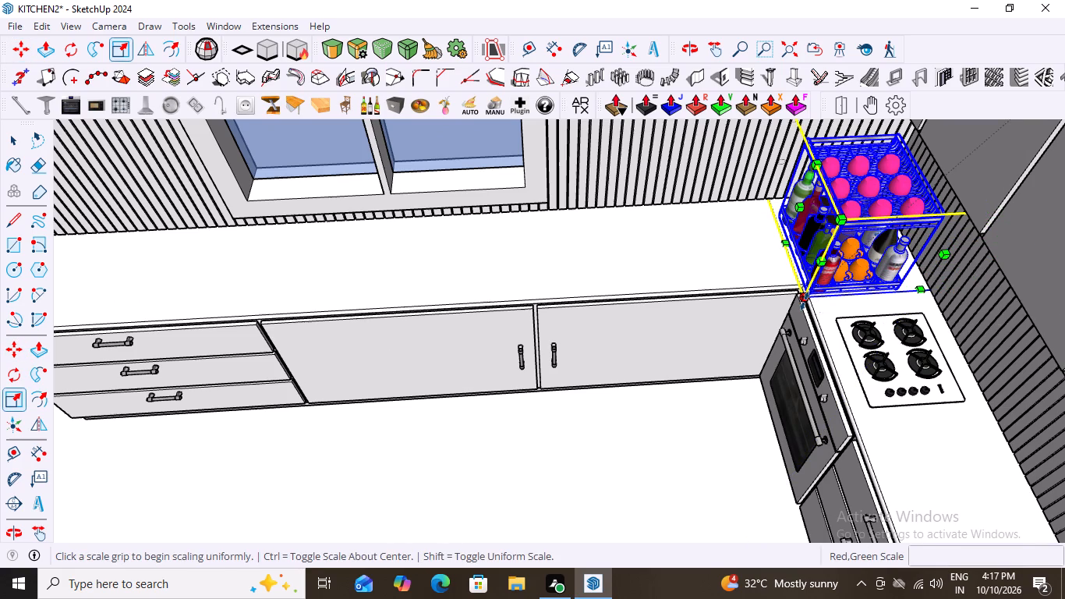
pyautogui.moveTo(804, 299); pyautogui.dragTo(816, 257)
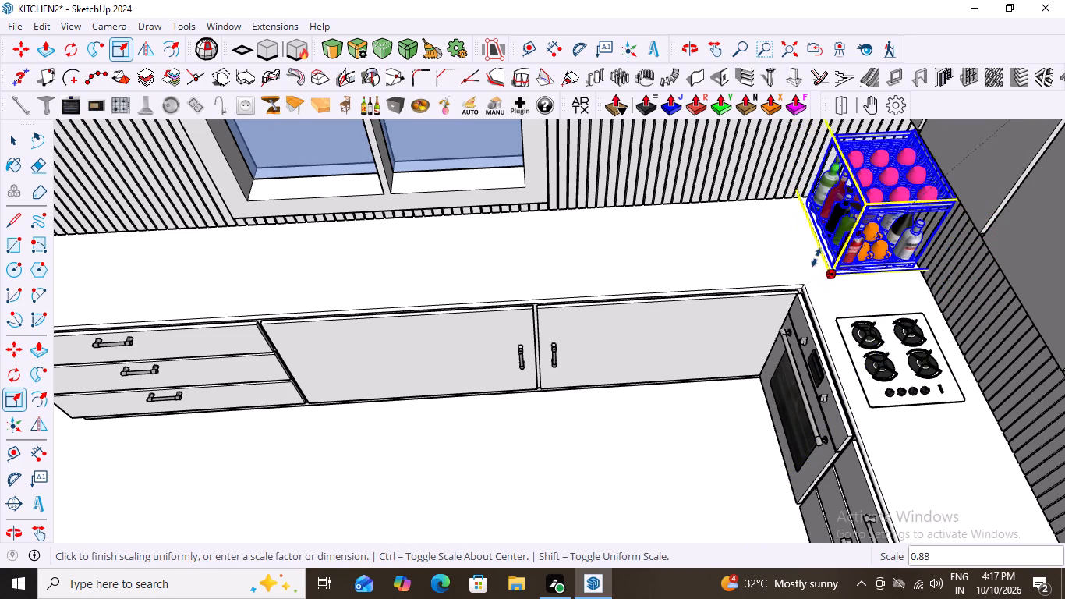
pyautogui.moveTo(816, 257); pyautogui.dragTo(820, 243)
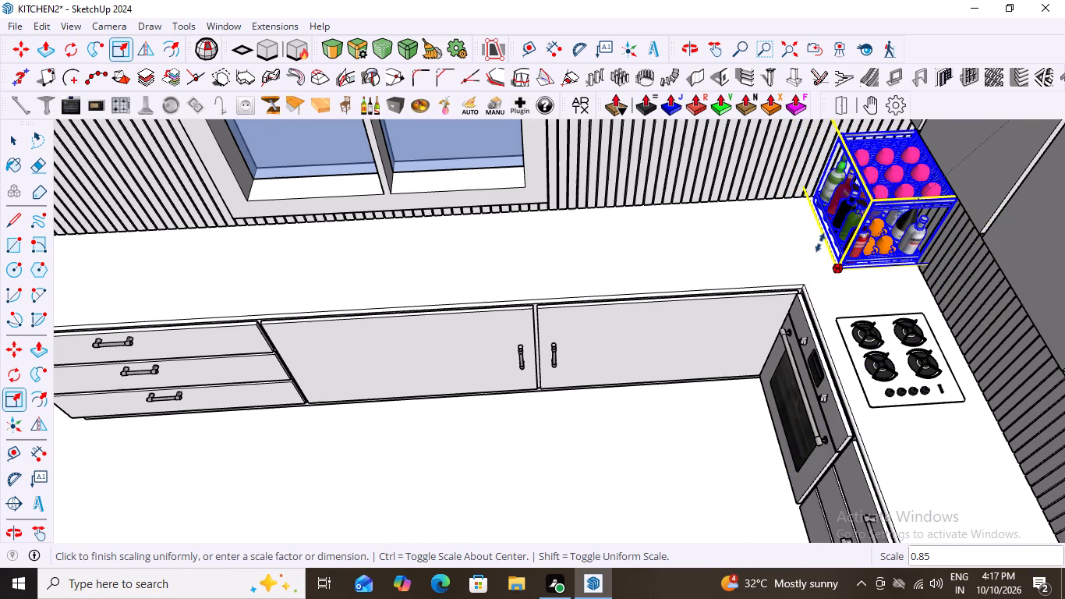
pyautogui.moveTo(820, 243); pyautogui.dragTo(830, 216)
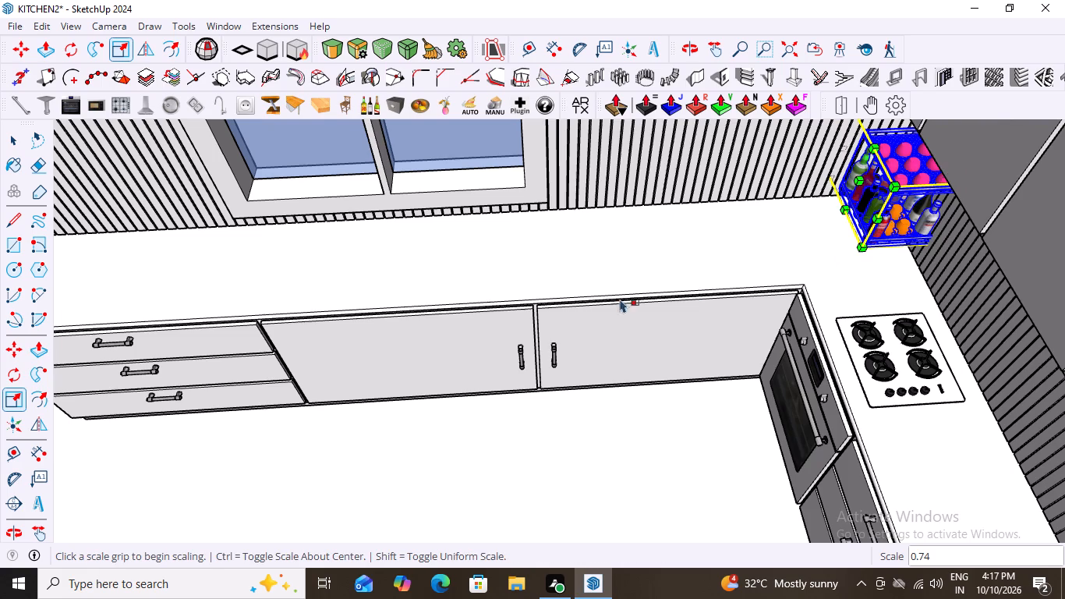
pyautogui.scroll(-6, 595, 302)
pyautogui.moveTo(702, 409); pyautogui.dragTo(816, 345, button='middle')
pyautogui.press('space')
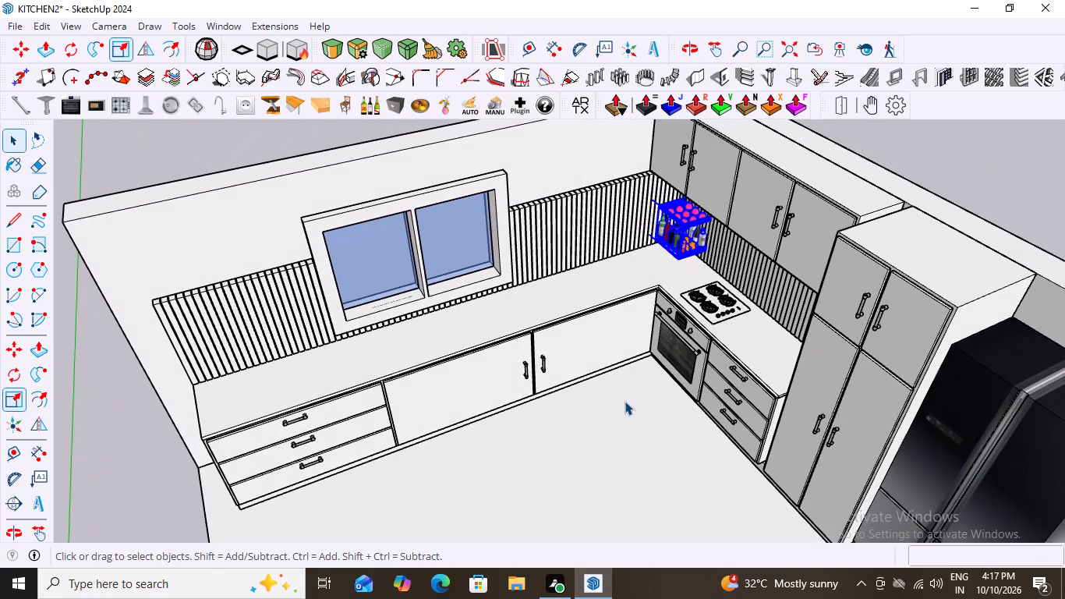
pyautogui.click(624, 401)
# Move the scaled-down rack about 252 mm by its lower front corner towards the countertop's inside front corner.
pyautogui.scroll(7, 674, 232)
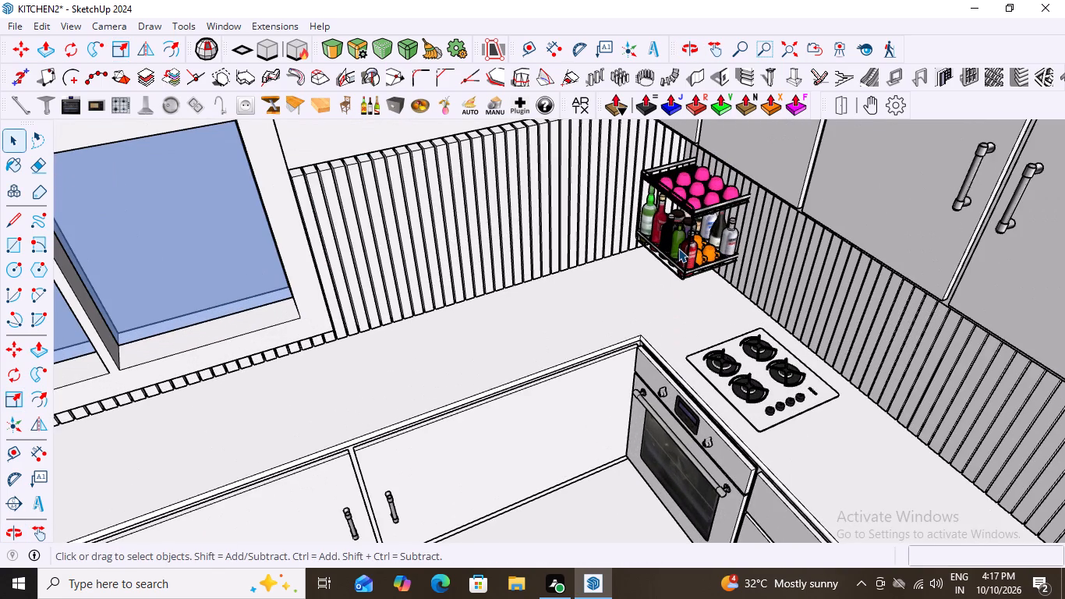
pyautogui.press('m')
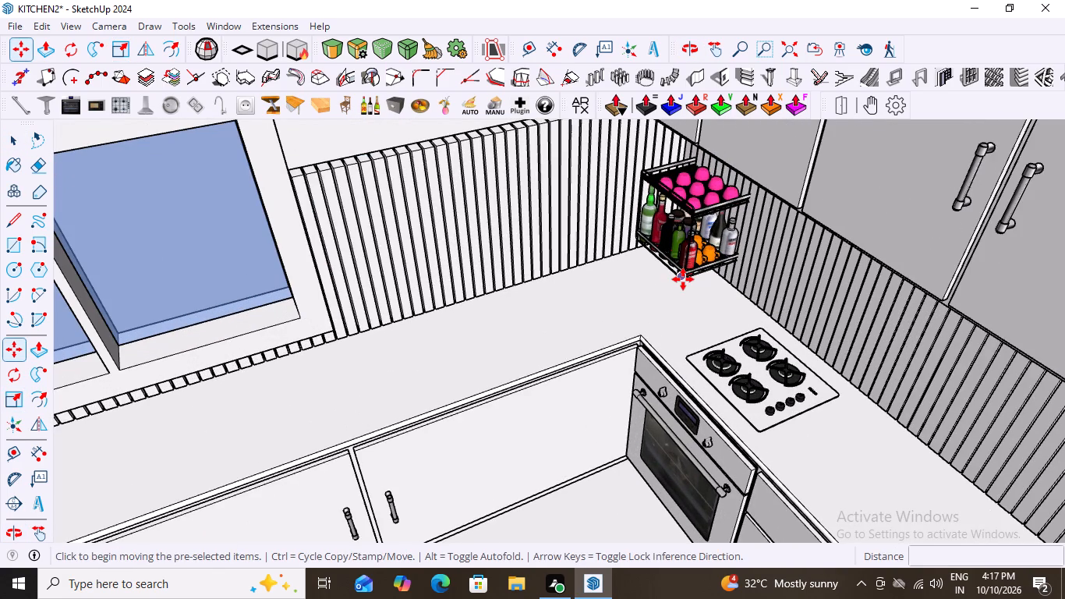
pyautogui.press('space')
pyautogui.click(685, 237)
pyautogui.scroll(1, 674, 295)
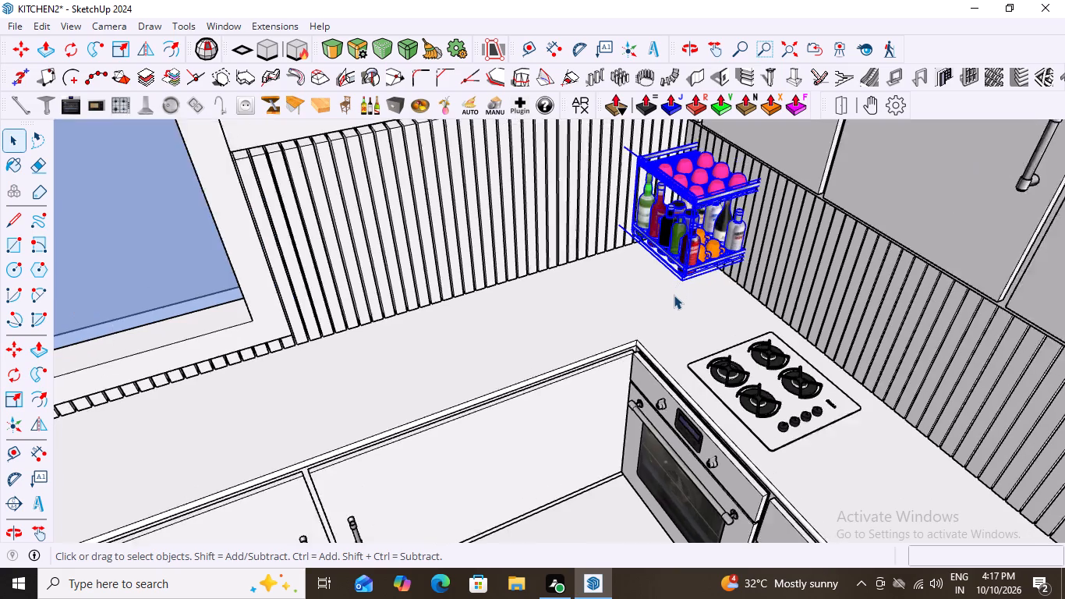
pyautogui.scroll(2, 674, 295)
pyautogui.press('m')
pyautogui.click(688, 278)
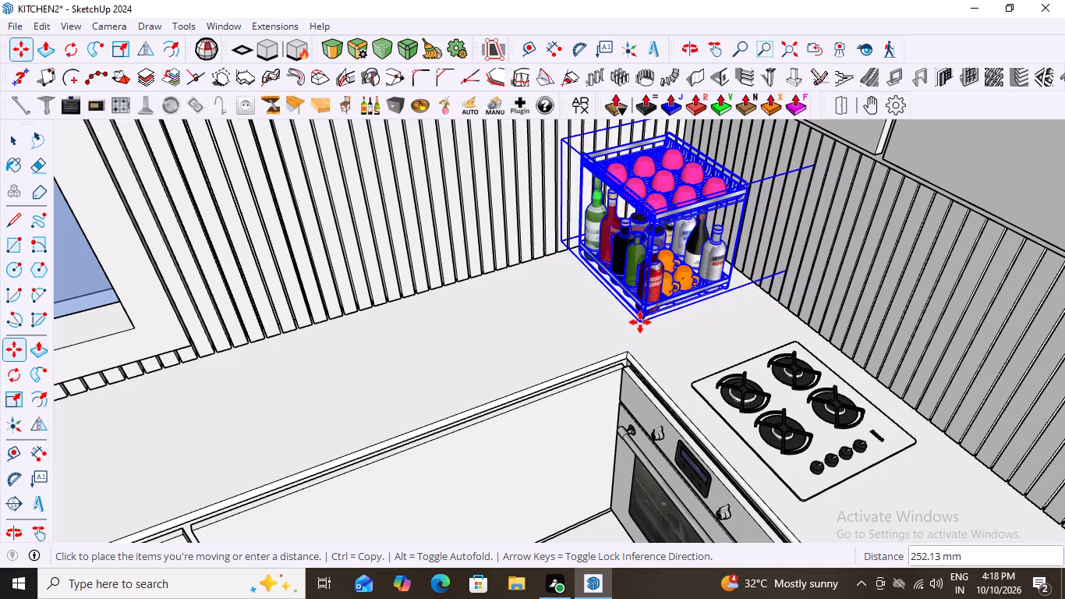
pyautogui.click(642, 321)
# Lower the bottle-and-cup rack about 117 mm by its lower front corner so it rests on the countertop surface.
pyautogui.scroll(-12, 359, 266)
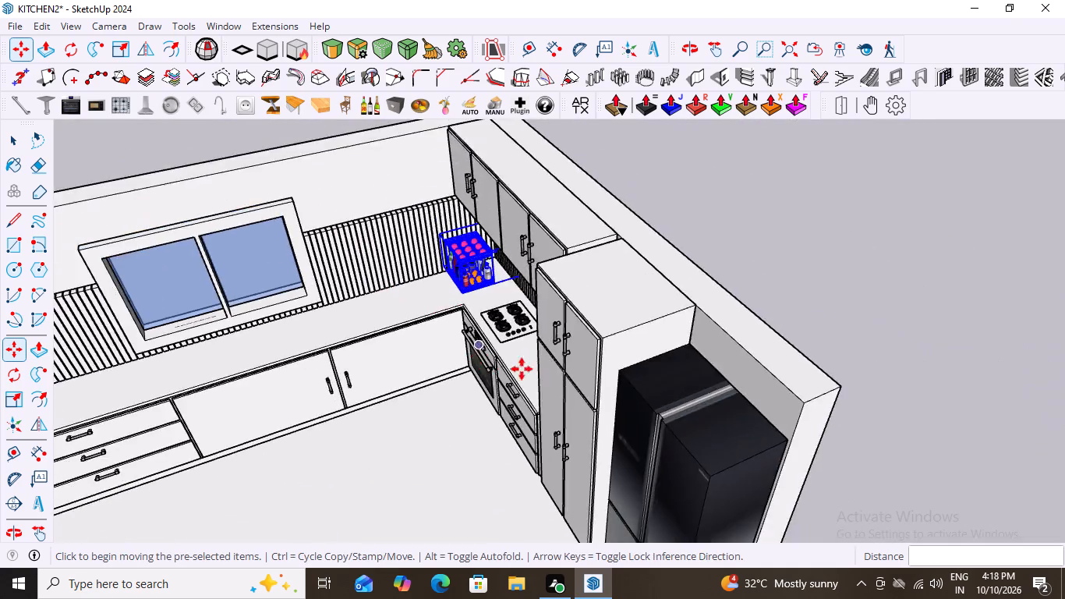
pyautogui.moveTo(533, 361); pyautogui.dragTo(609, 180, button='middle')
pyautogui.scroll(6, 419, 377)
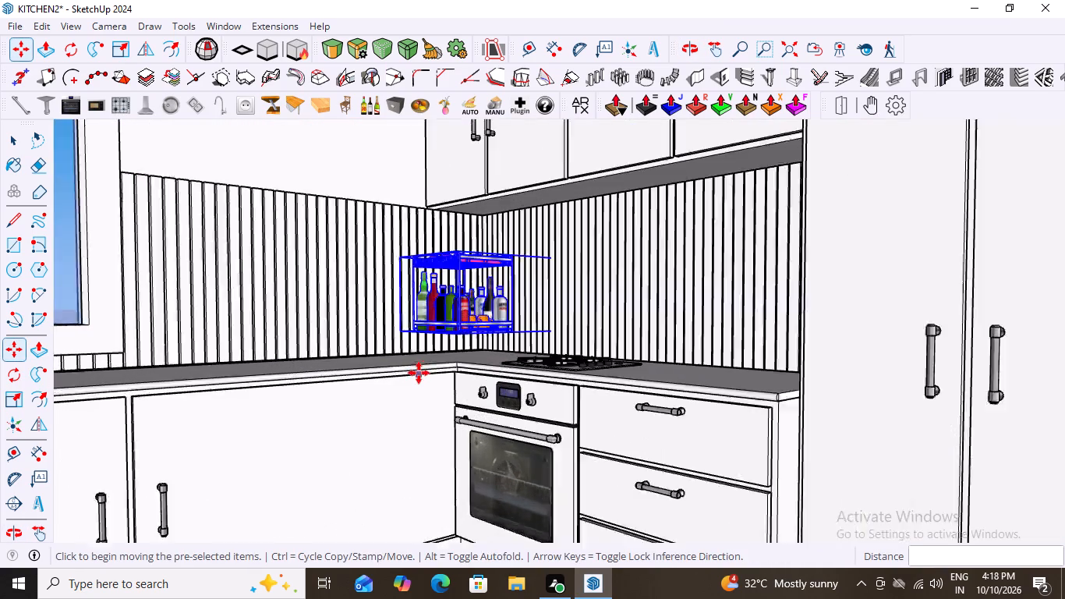
pyautogui.scroll(6, 419, 373)
pyautogui.scroll(4, 479, 313)
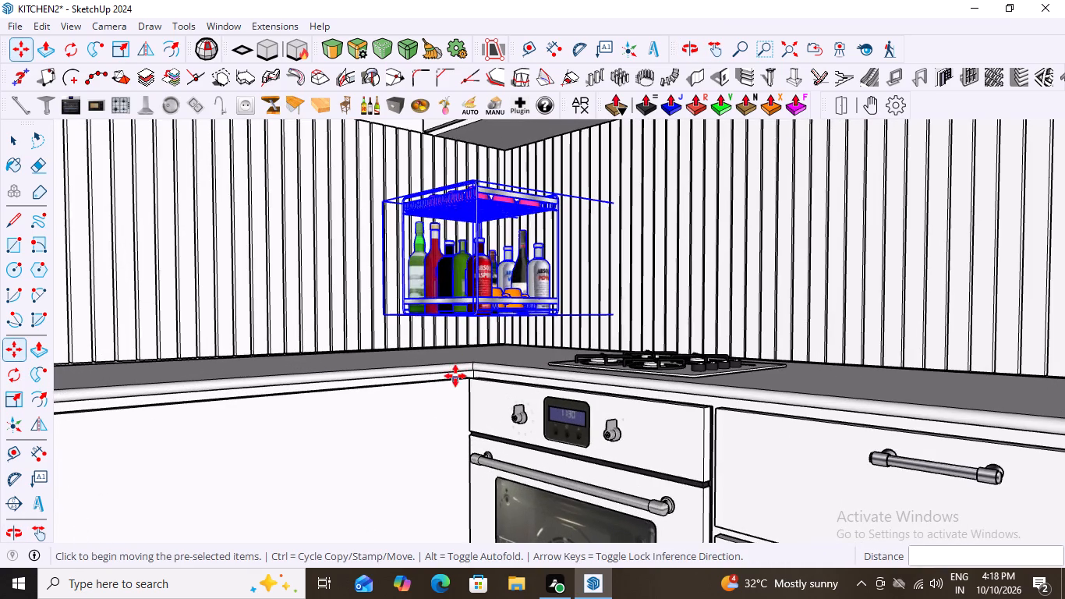
pyautogui.scroll(3, 455, 376)
pyautogui.click(484, 298)
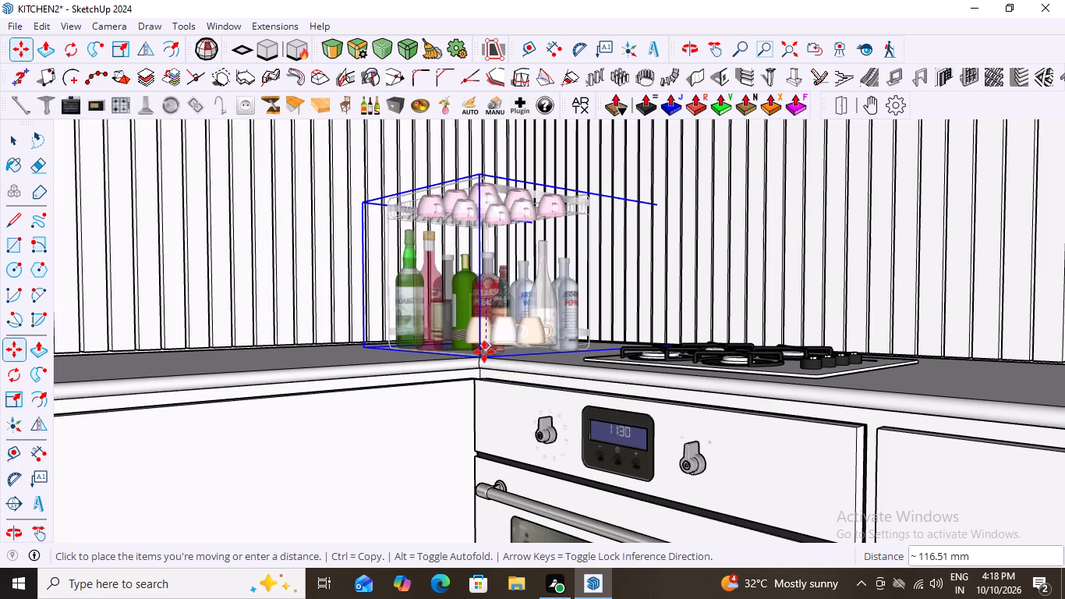
pyautogui.scroll(-5, 484, 352)
pyautogui.moveTo(490, 356); pyautogui.dragTo(412, 528, button='middle')
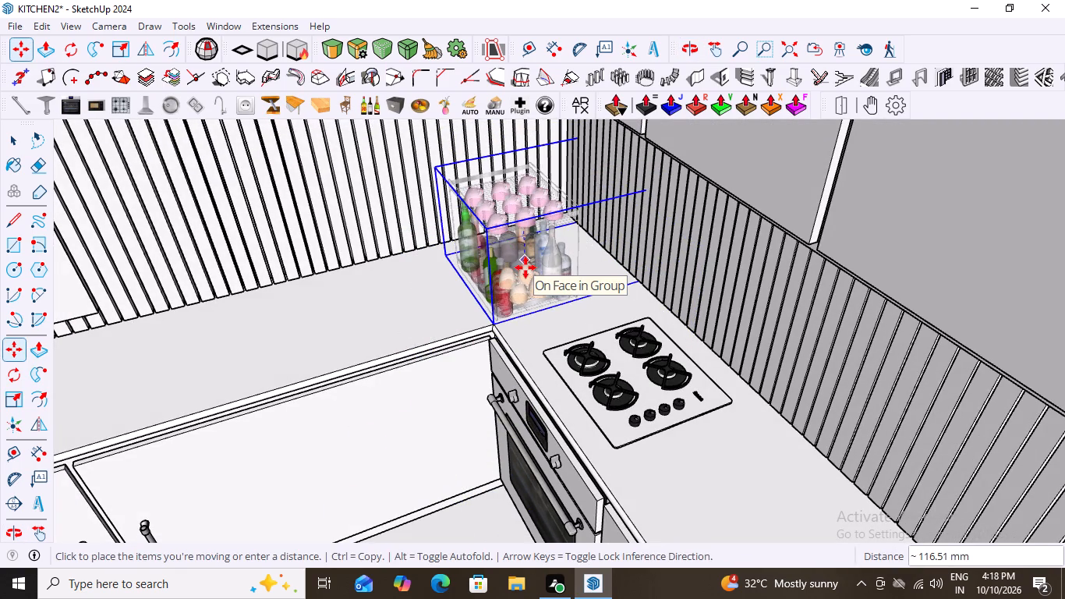
pyautogui.click(529, 268)
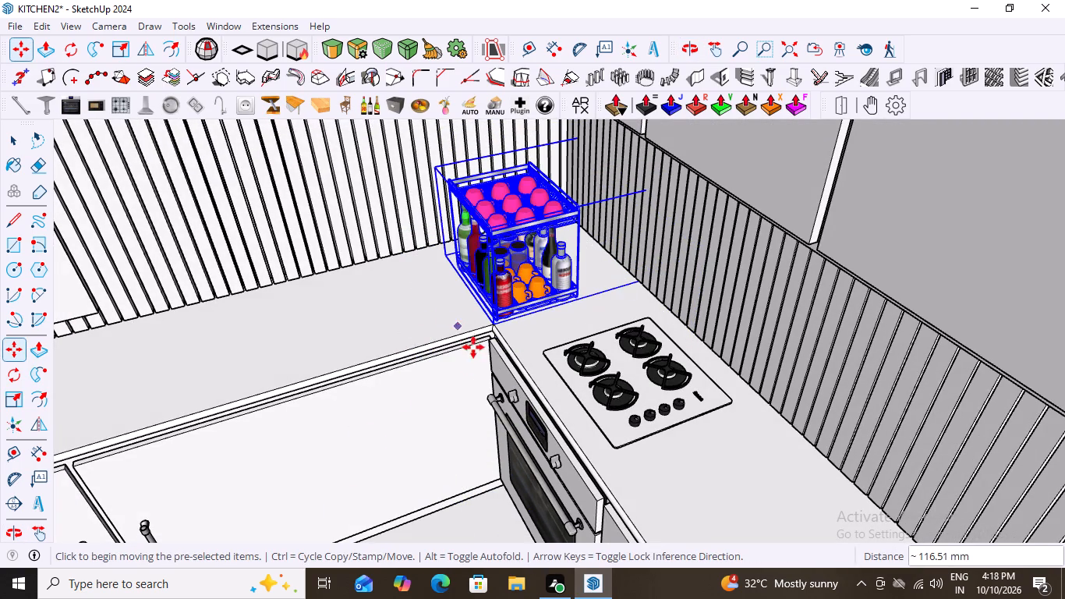
# Move the rack about 187 mm across the countertop from the inside front corner back towards the fluted backsplash corner.
pyautogui.scroll(6, 480, 373)
pyautogui.scroll(-4, 491, 310)
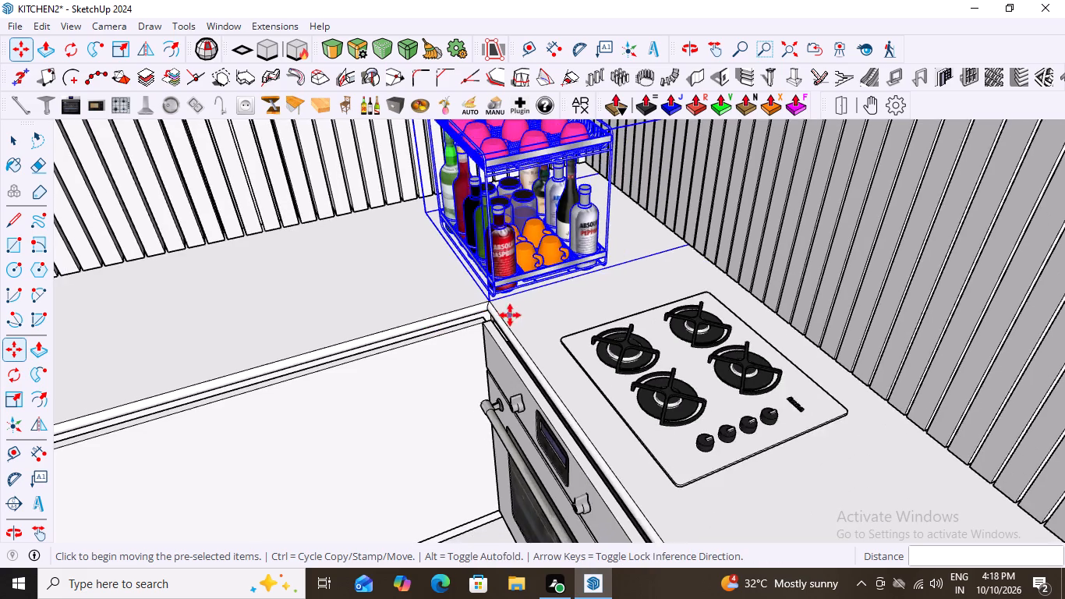
pyautogui.scroll(-2, 510, 315)
pyautogui.scroll(7, 452, 316)
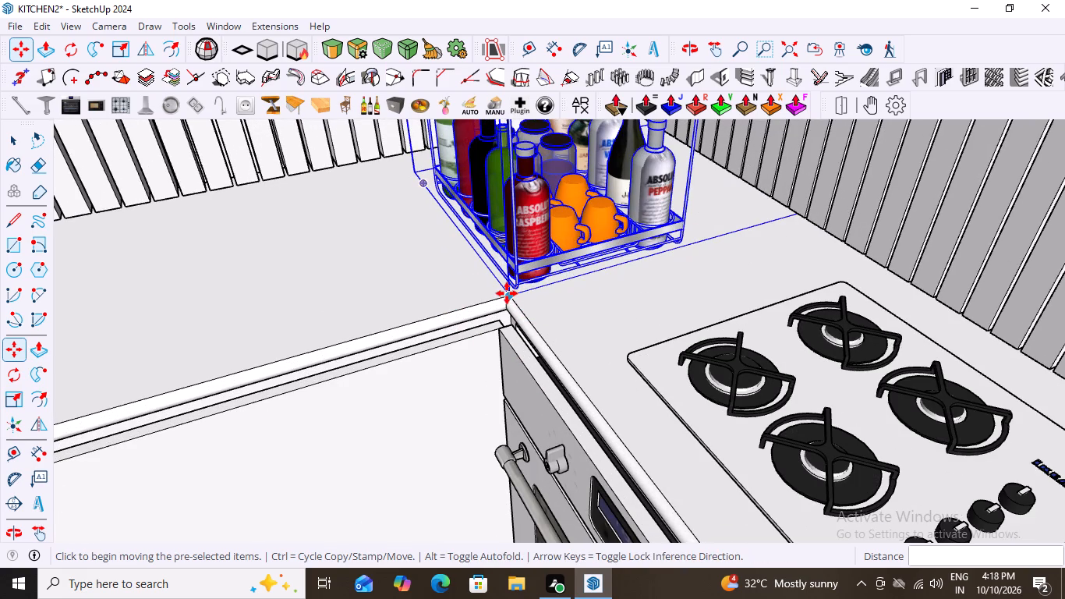
pyautogui.click(507, 293)
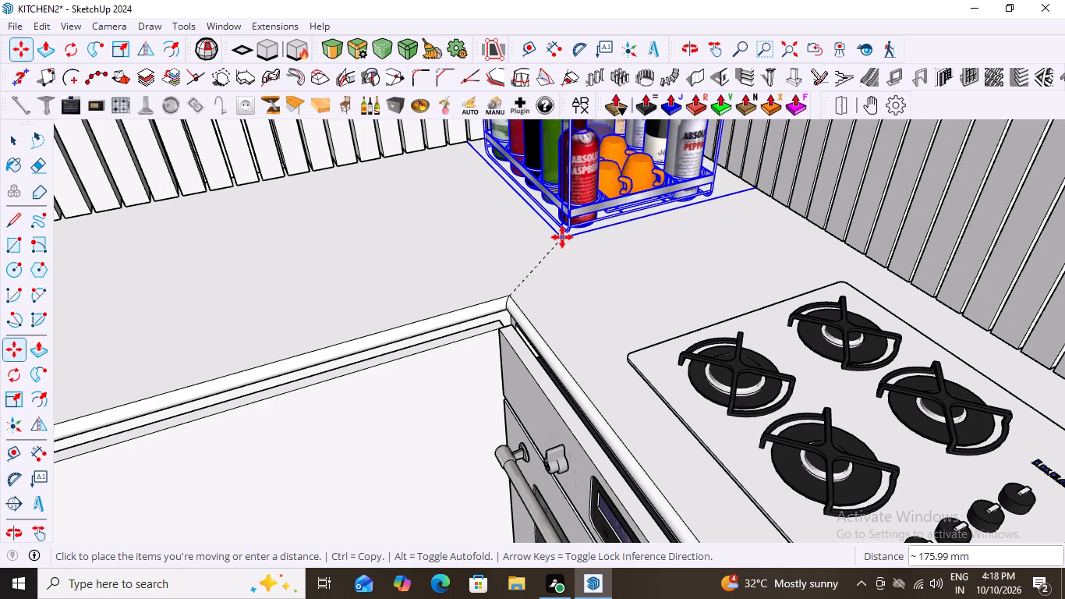
pyautogui.click(562, 234)
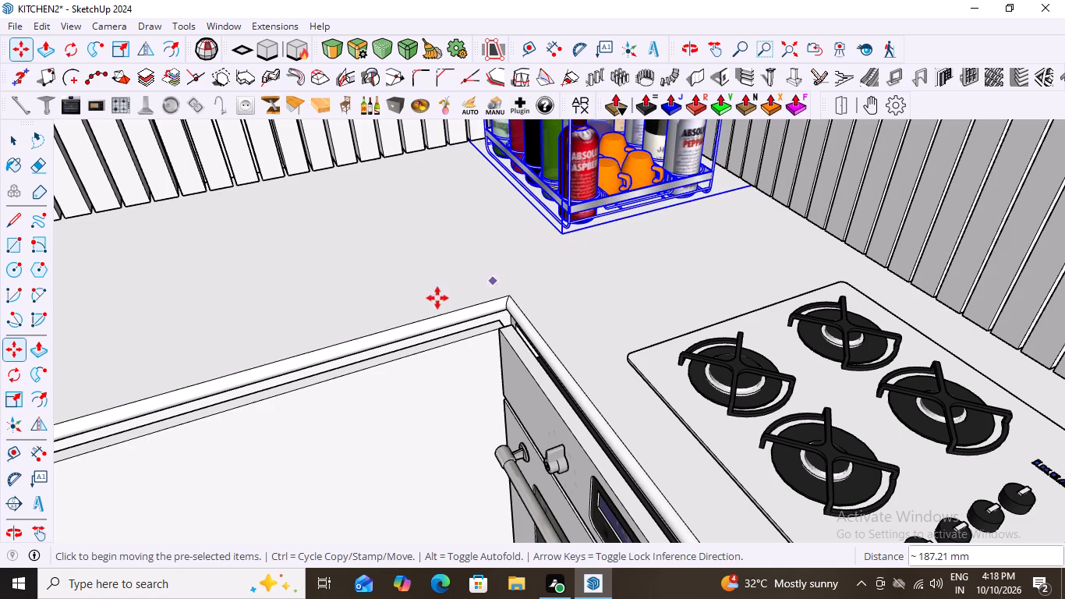
pyautogui.scroll(-20, 435, 299)
pyautogui.press('space')
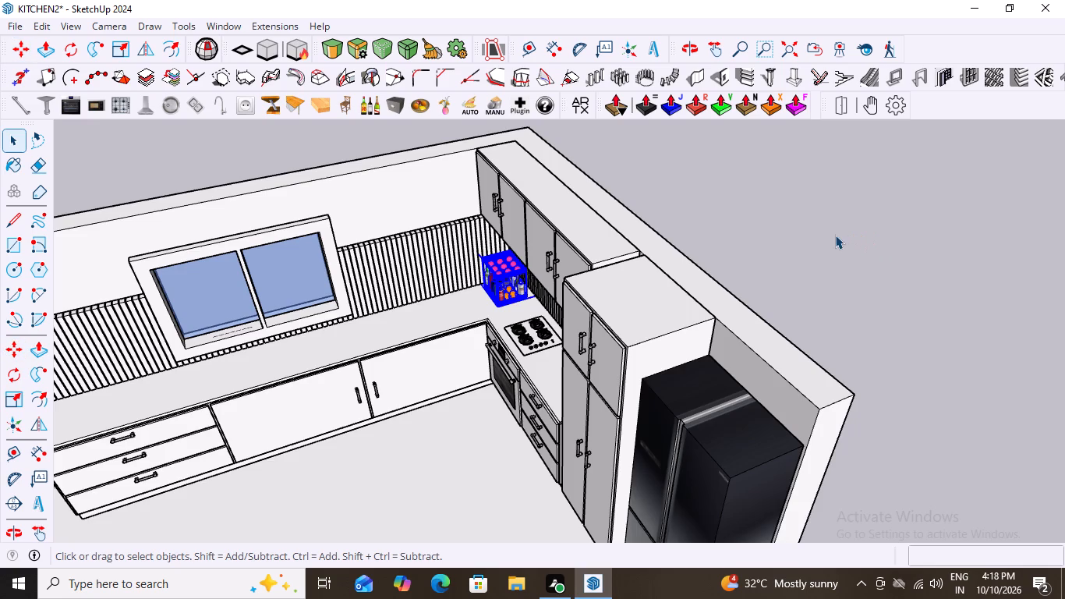
pyautogui.click(835, 235)
# Examine the rack's placement in the backsplash corner beside the hob, close up and within the whole kitchen.
pyautogui.moveTo(539, 337); pyautogui.dragTo(606, 214, button='middle')
pyautogui.scroll(5, 454, 354)
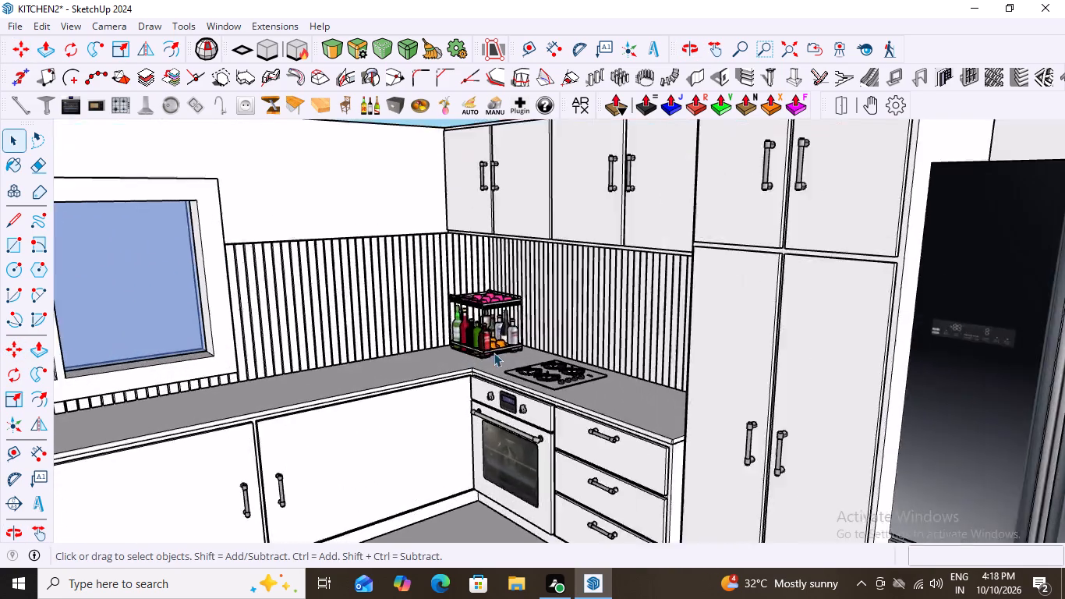
pyautogui.scroll(6, 494, 353)
pyautogui.moveTo(454, 300); pyautogui.dragTo(480, 459, button='middle')
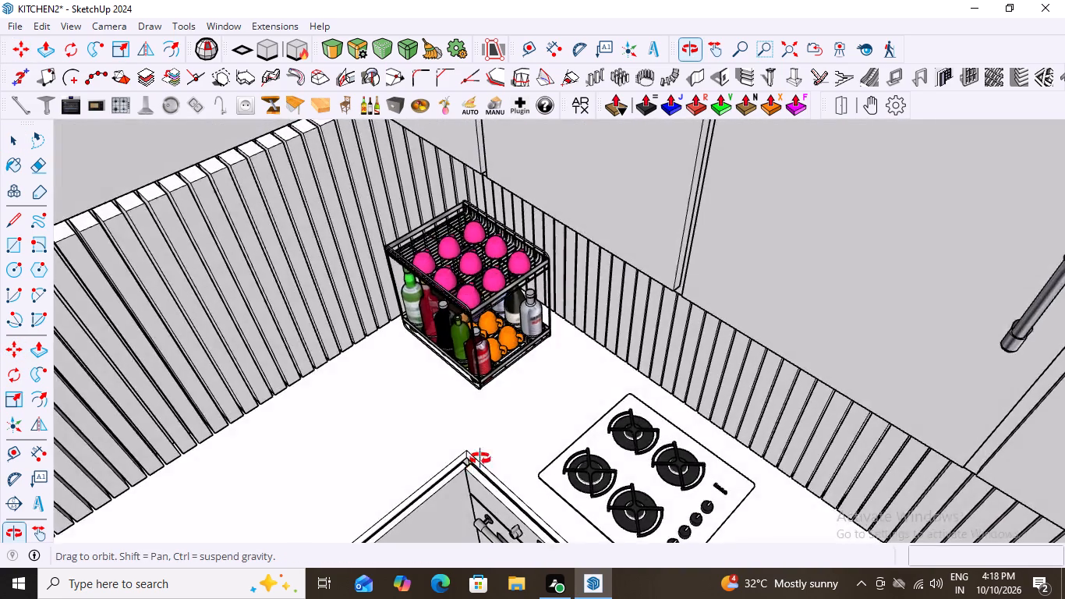
pyautogui.moveTo(480, 459); pyautogui.dragTo(422, 322, button='middle')
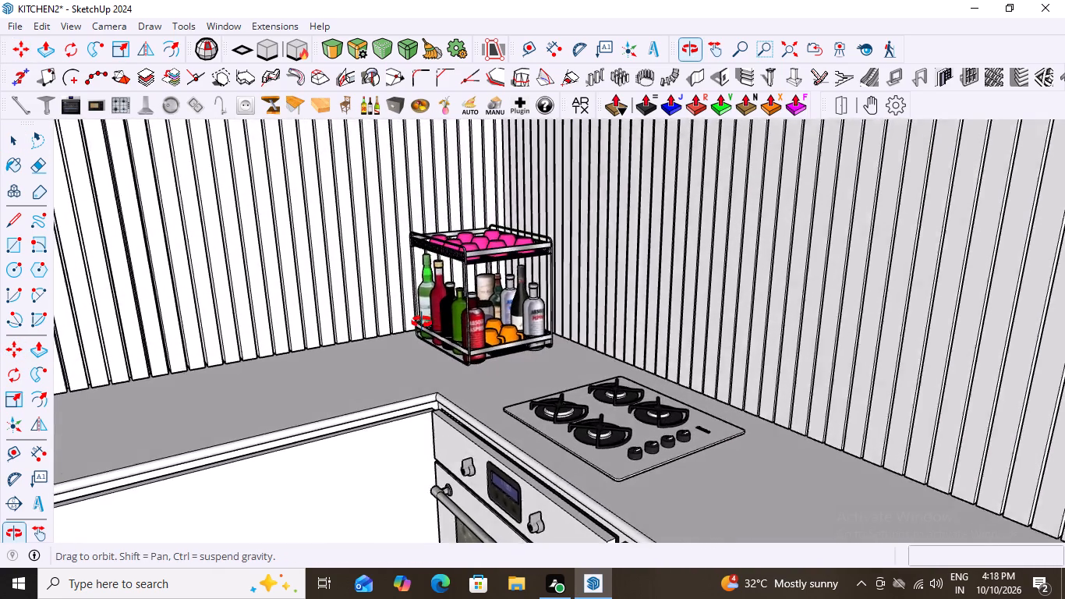
pyautogui.moveTo(422, 322); pyautogui.dragTo(421, 322, button='middle')
pyautogui.scroll(-7, 421, 322)
pyautogui.moveTo(494, 435); pyautogui.dragTo(525, 448, button='middle')
pyautogui.scroll(-4, 525, 448)
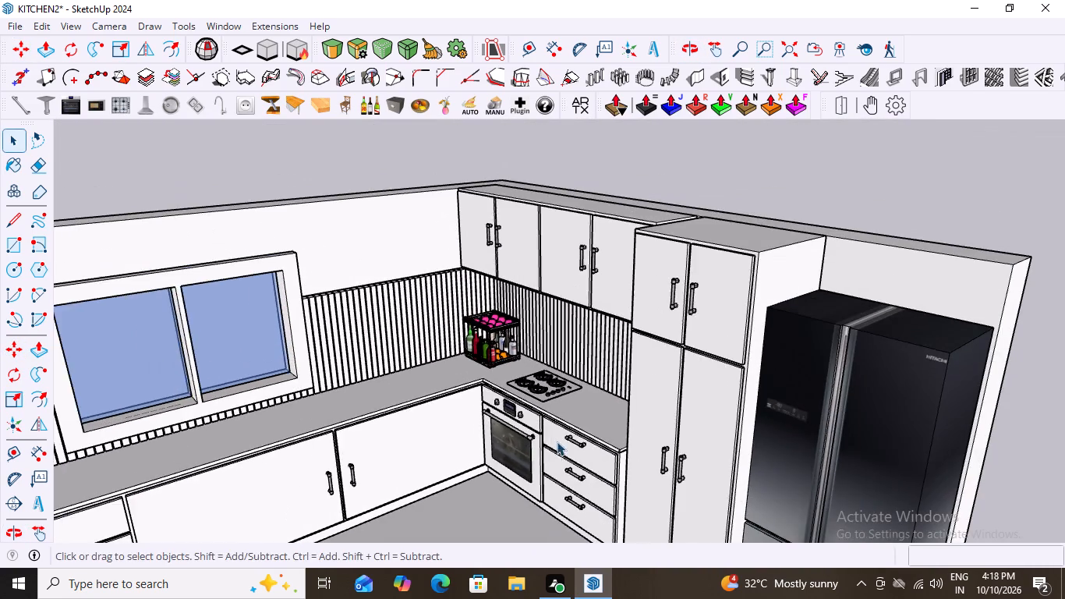
pyautogui.moveTo(527, 459); pyautogui.dragTo(469, 430, button='middle')
pyautogui.scroll(-7, 561, 400)
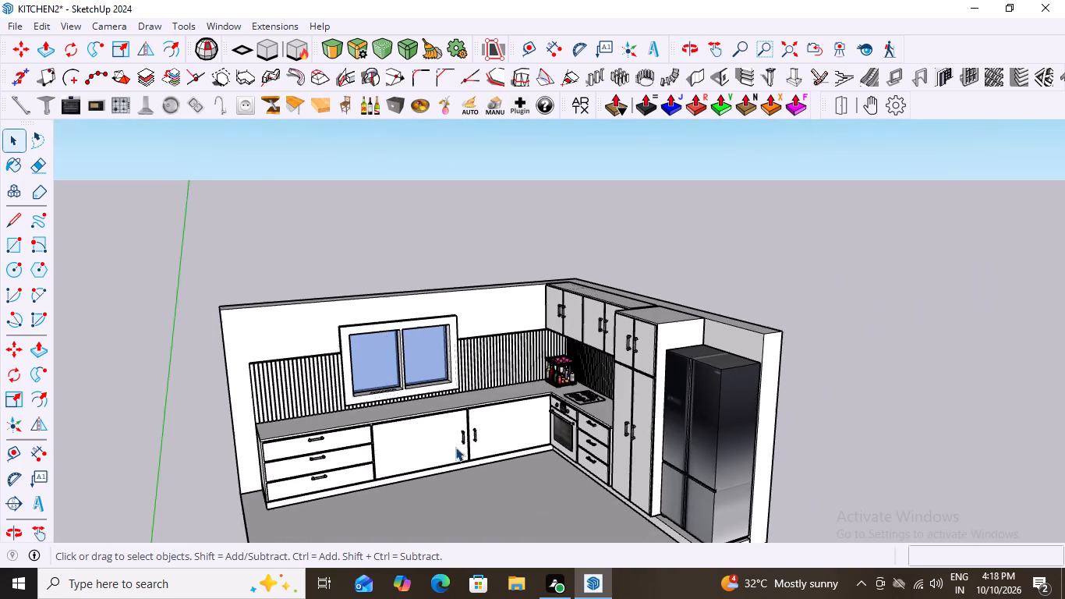
pyautogui.moveTo(455, 448); pyautogui.dragTo(546, 434, button='middle')
pyautogui.scroll(12, 547, 433)
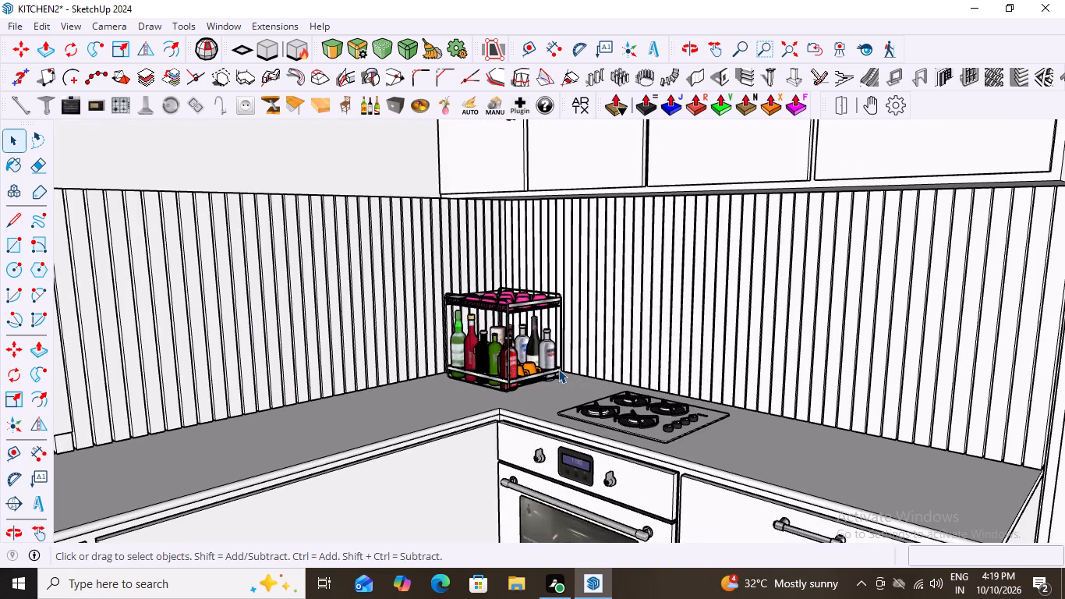
pyautogui.scroll(3, 558, 369)
pyautogui.scroll(-6, 624, 314)
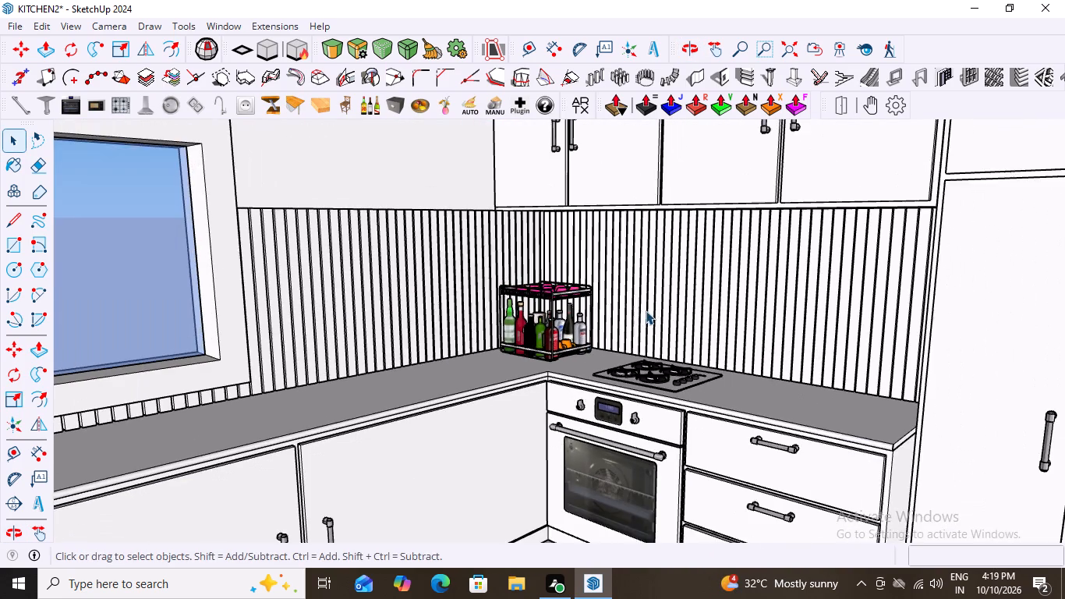
pyautogui.scroll(-2, 646, 310)
pyautogui.scroll(2, 510, 424)
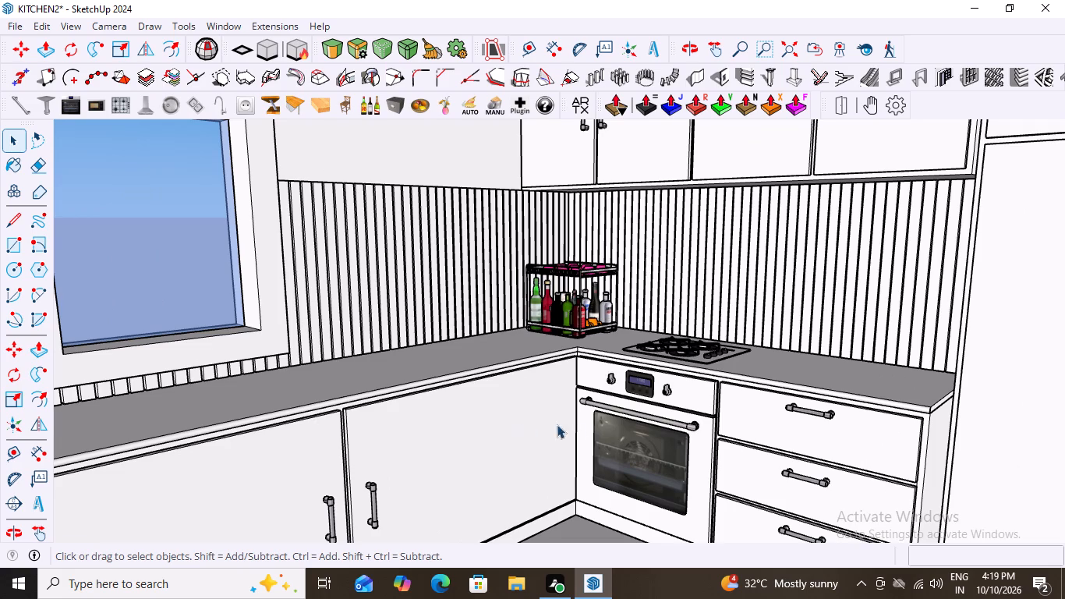
# Examine the unplaced hoods, dish rack, sink and knife rack lying outside the kitchen.
pyautogui.scroll(-18, 710, 393)
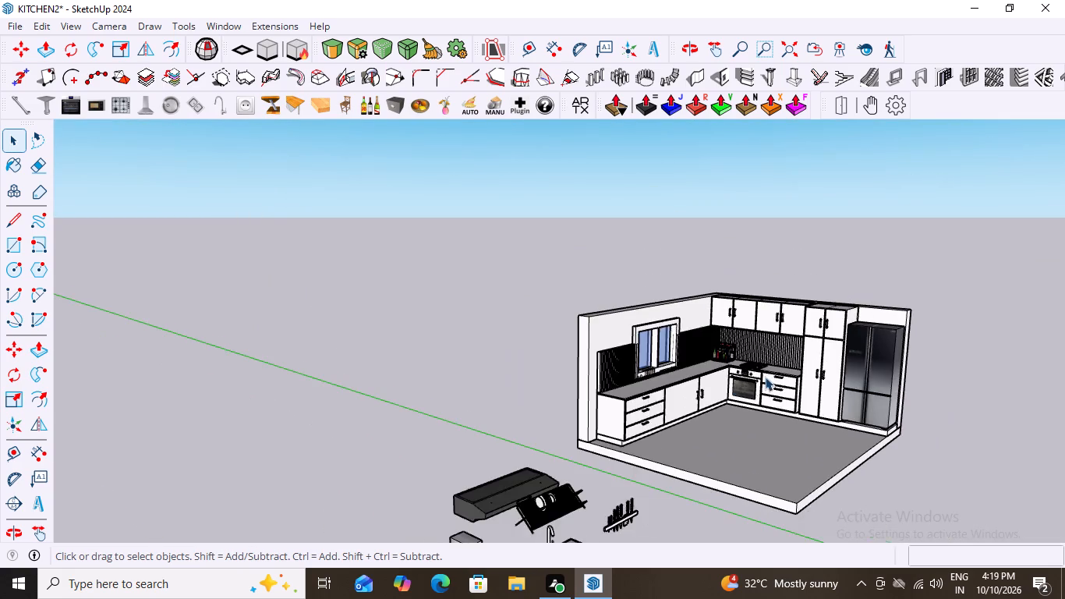
pyautogui.scroll(-2, 765, 377)
pyautogui.moveTo(682, 508); pyautogui.dragTo(543, 511, button='middle')
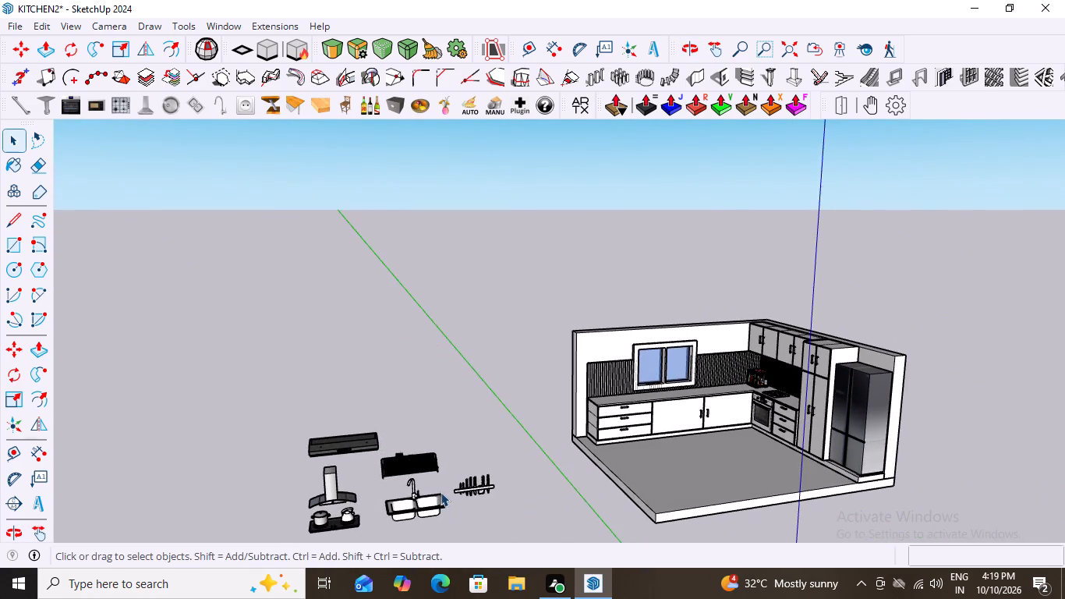
pyautogui.scroll(8, 439, 491)
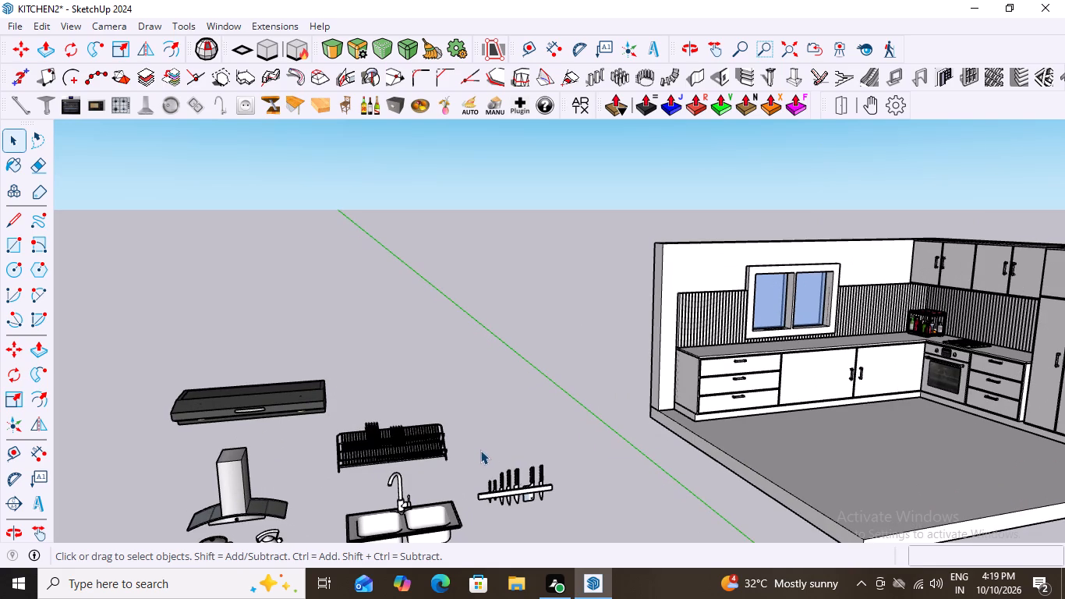
pyautogui.scroll(3, 394, 454)
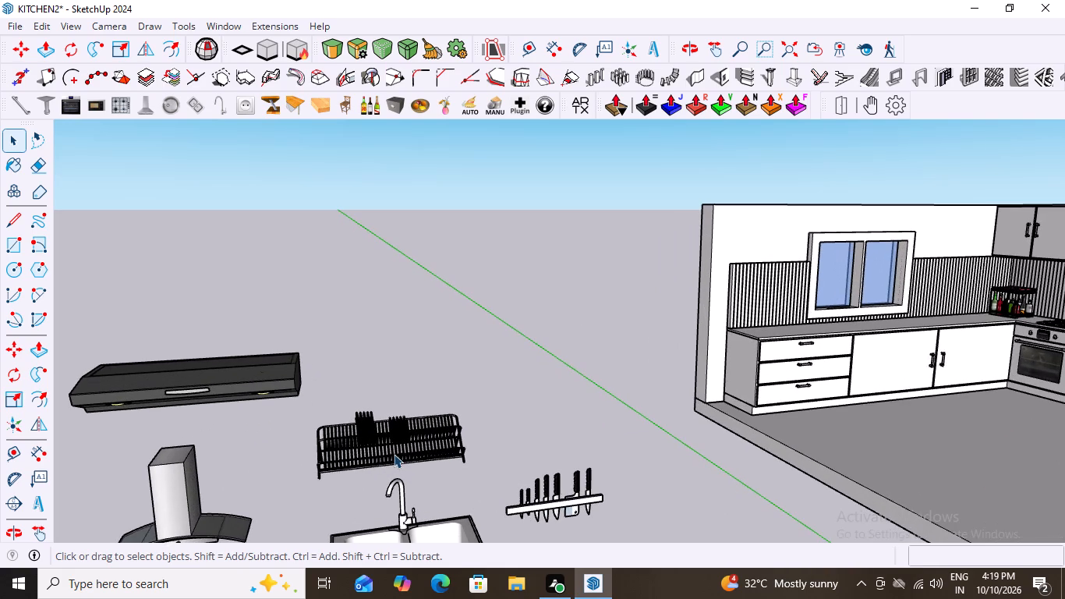
pyautogui.scroll(12, 394, 454)
pyautogui.scroll(-5, 400, 447)
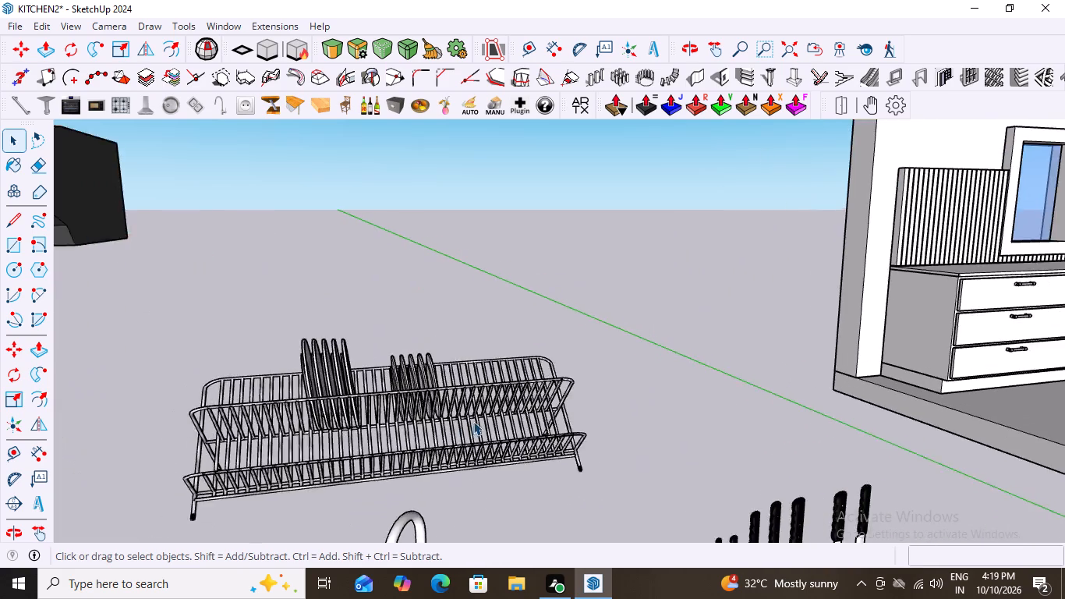
pyautogui.scroll(-14, 473, 421)
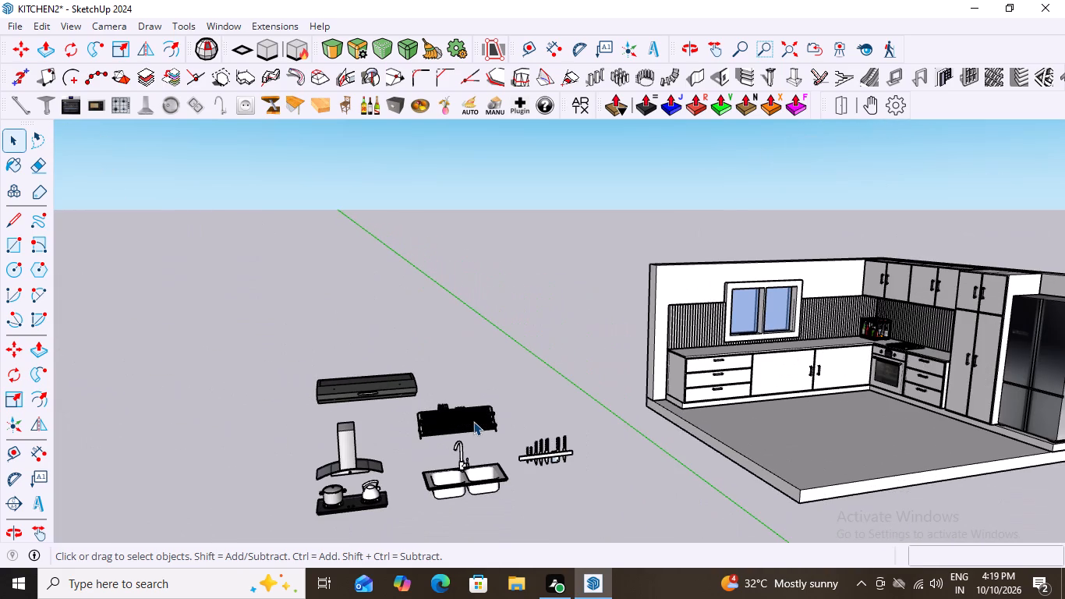
# Move the knife rack about 6589 mm by its lower corner onto the wall between the window and the corner cabinets, overlapping the fluted backsplash's top edge.
pyautogui.scroll(7, 577, 448)
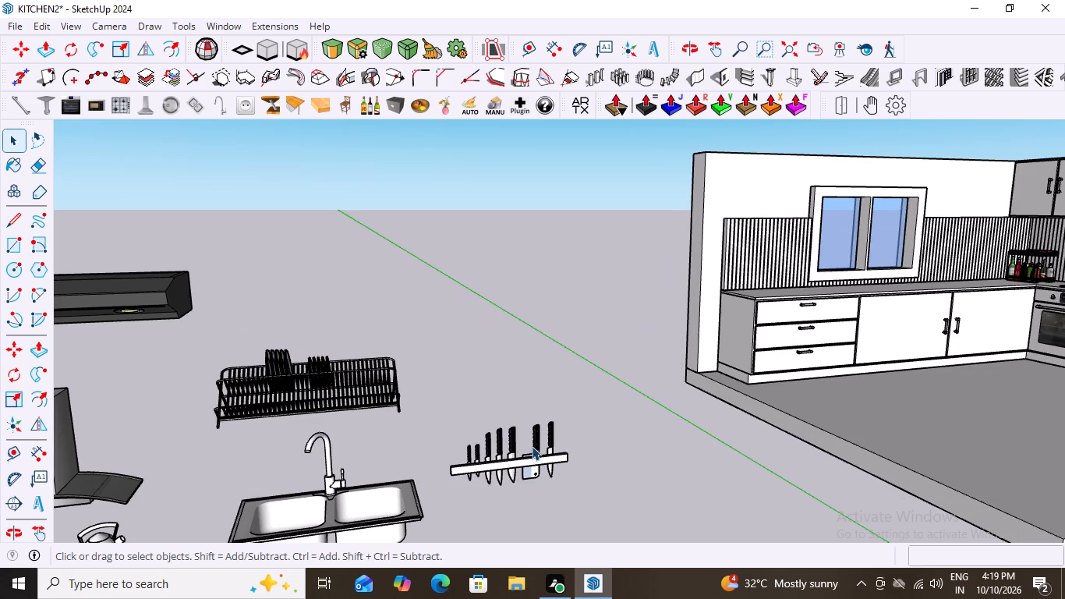
pyautogui.click(540, 455)
pyautogui.doubleClick(540, 455)
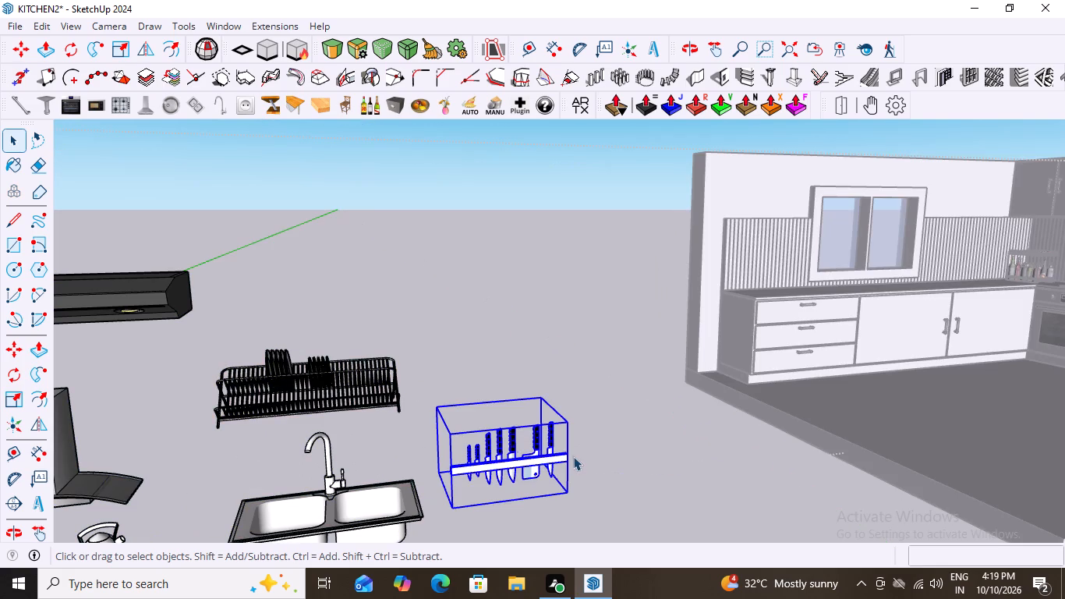
pyautogui.press('m')
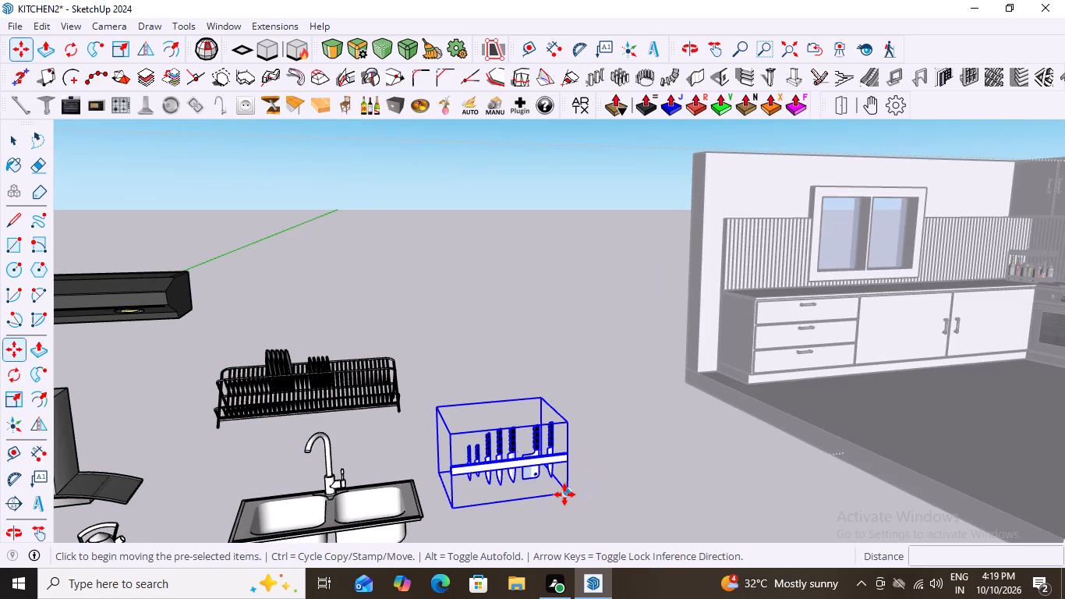
pyautogui.click(564, 494)
pyautogui.scroll(-7, 395, 480)
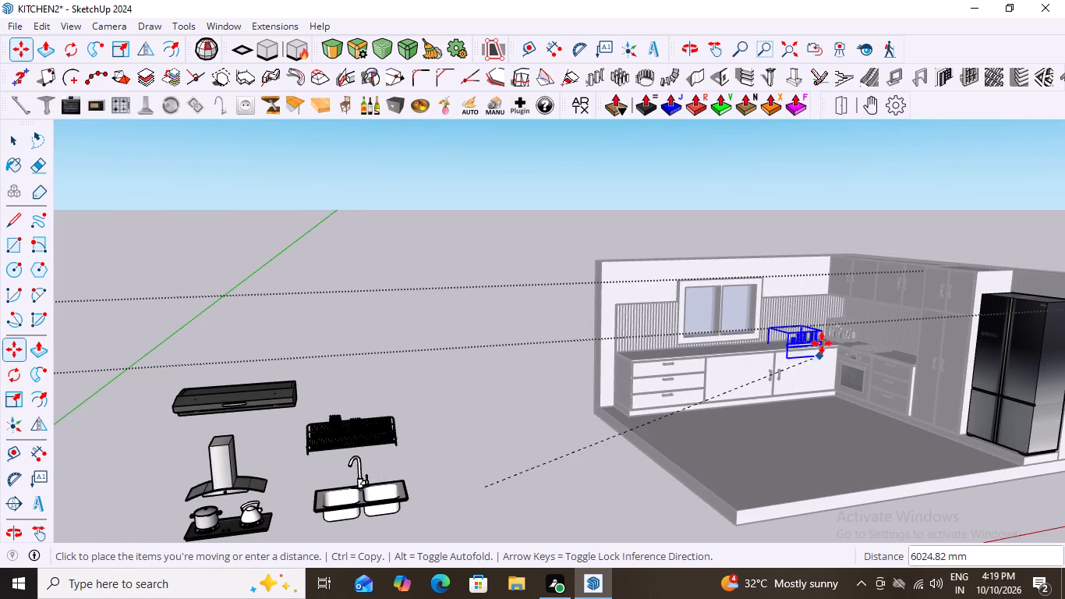
pyautogui.moveTo(804, 374); pyautogui.dragTo(740, 432, button='middle')
pyautogui.scroll(2, 883, 306)
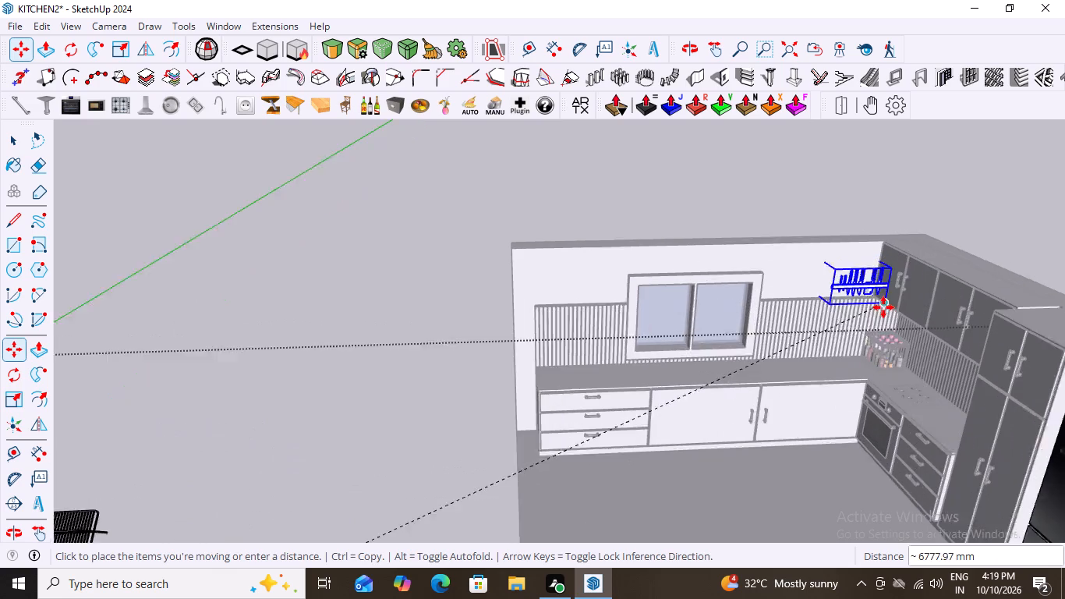
pyautogui.scroll(13, 883, 307)
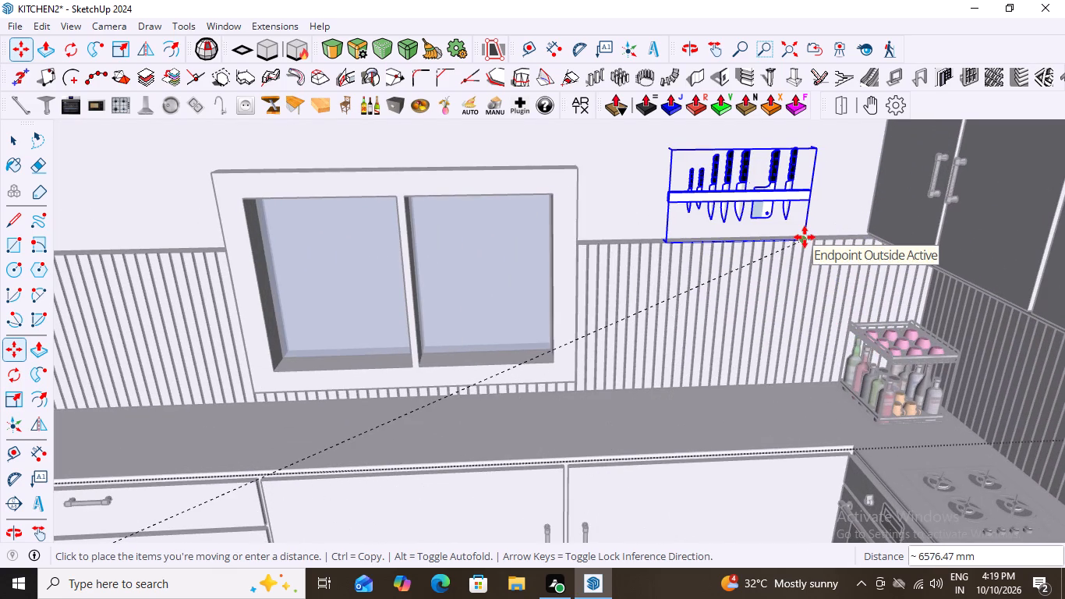
pyautogui.scroll(-5, 805, 237)
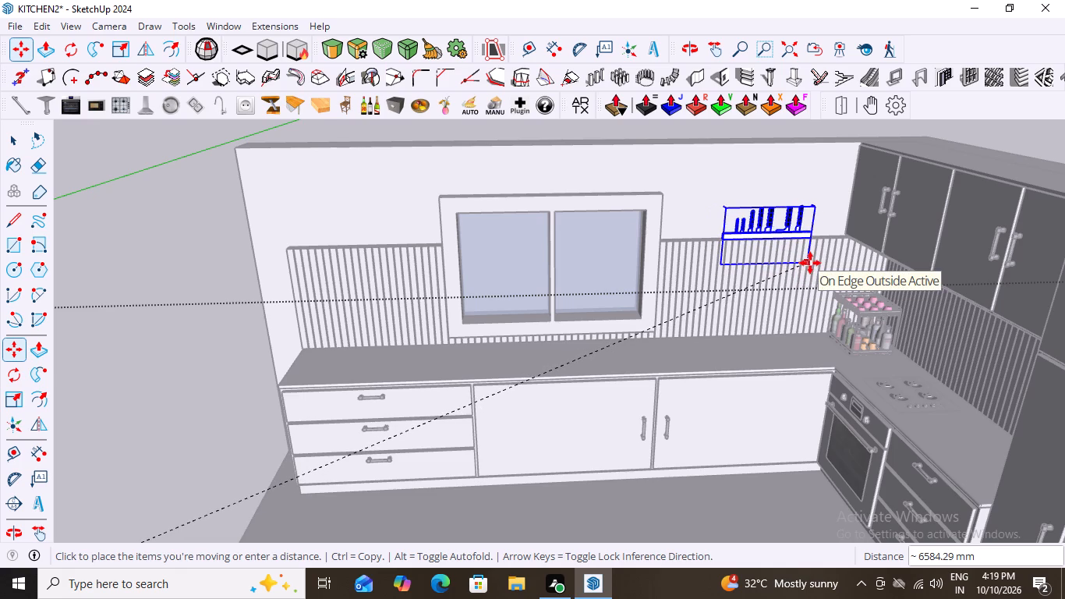
pyautogui.click(812, 264)
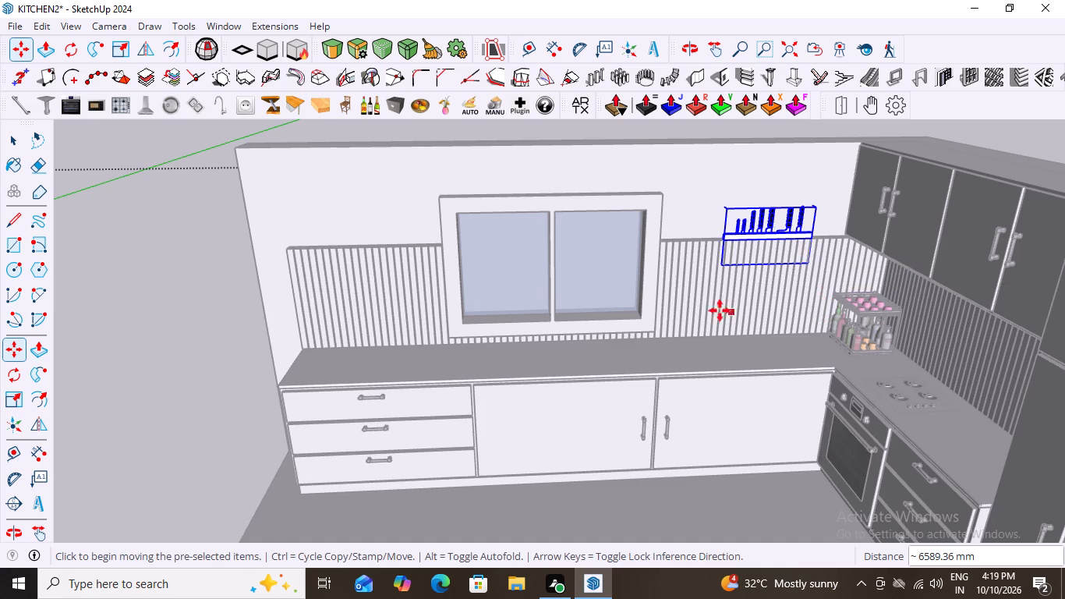
# Move the knife rack 40 mm along the green axis, out from the backsplash face.
pyautogui.moveTo(716, 308); pyautogui.dragTo(823, 377, button='middle')
pyautogui.scroll(7, 674, 156)
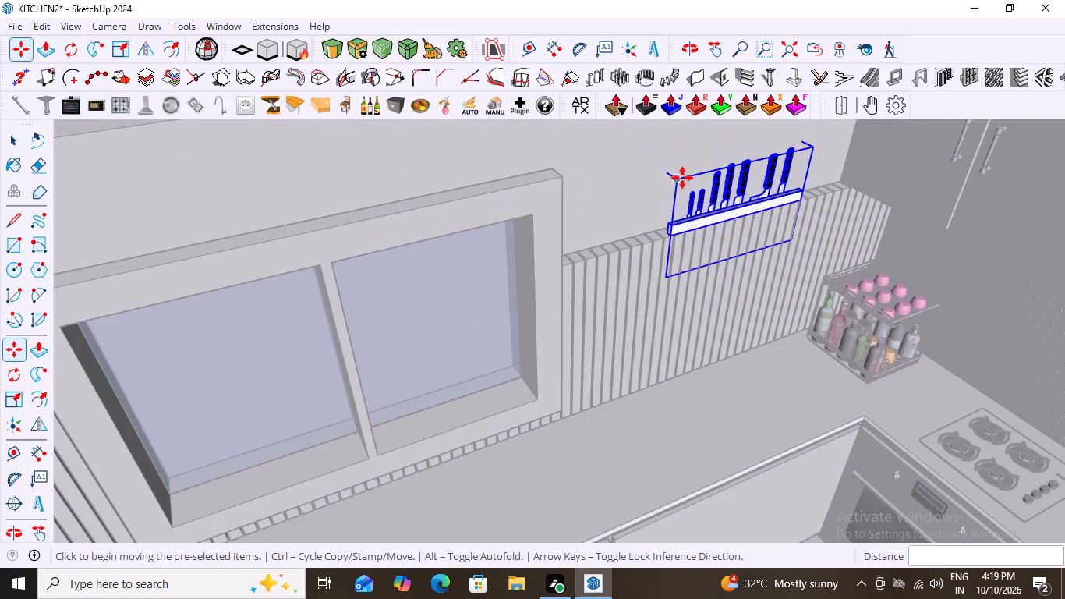
pyautogui.click(679, 180)
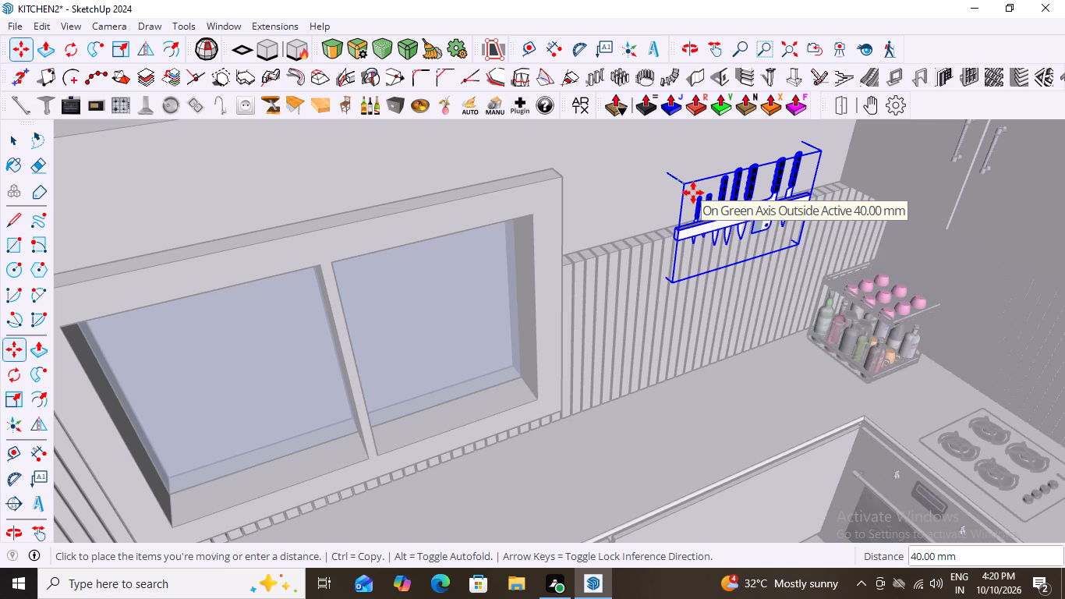
pyautogui.click(693, 193)
pyautogui.scroll(-12, 546, 250)
pyautogui.press('space')
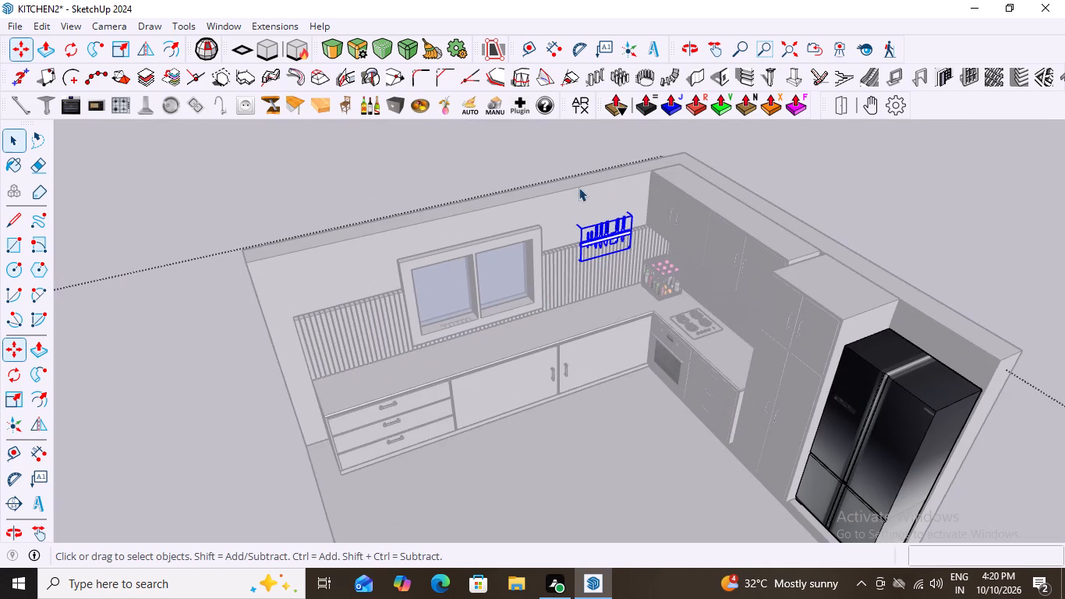
pyautogui.click(538, 165)
# Examine the knife rack's placement on the wall above the backsplash, close up and within the whole kitchen.
pyautogui.moveTo(604, 292); pyautogui.dragTo(552, 183, button='middle')
pyautogui.scroll(2, 667, 322)
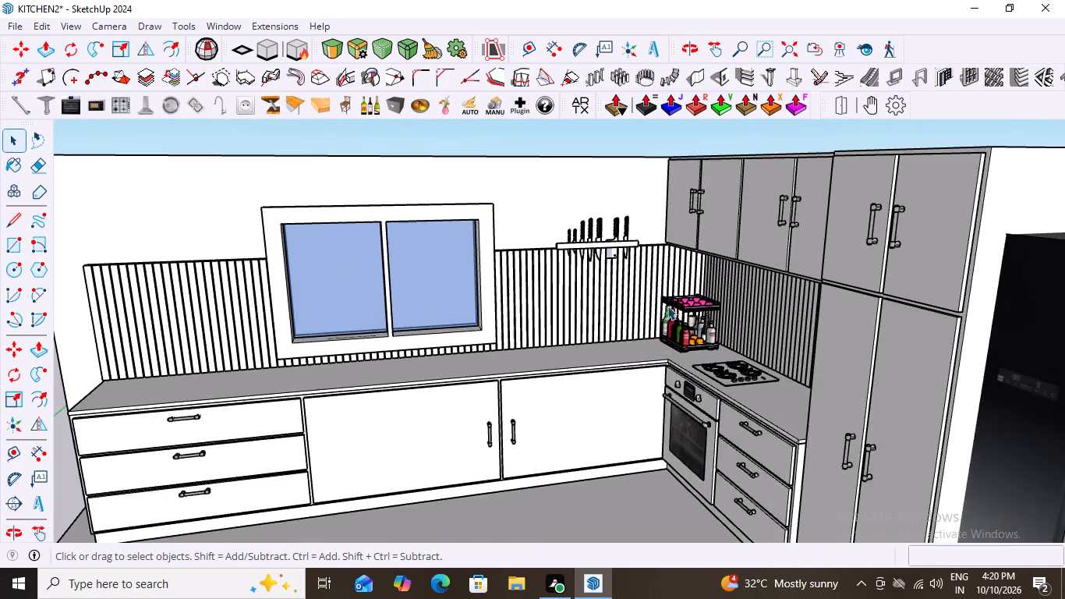
pyautogui.scroll(9, 667, 306)
pyautogui.moveTo(610, 272); pyautogui.dragTo(683, 146, button='middle')
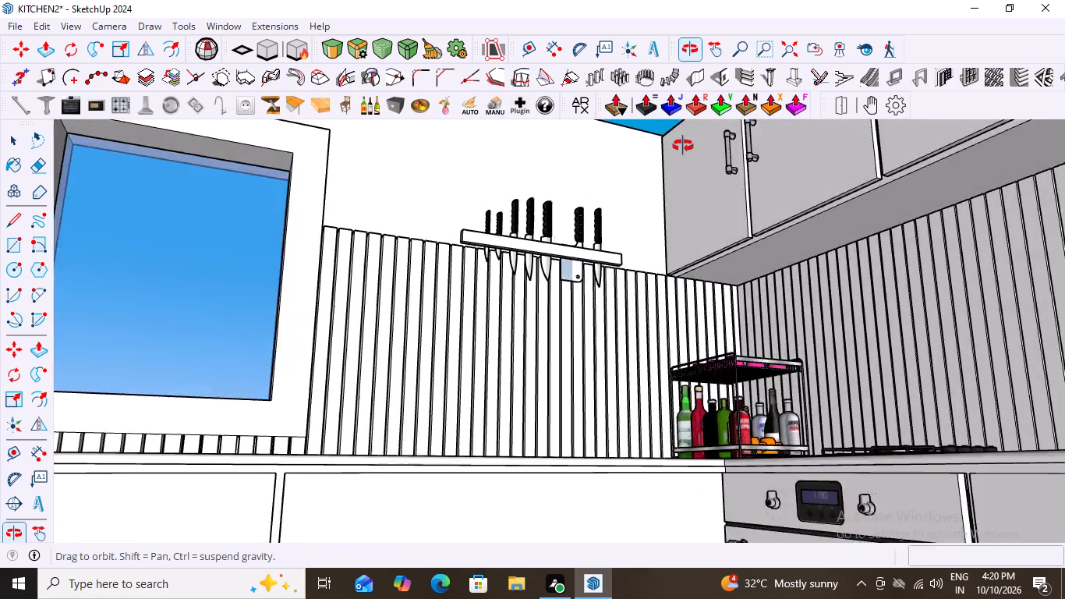
pyautogui.moveTo(683, 146); pyautogui.dragTo(581, 288, button='middle')
pyautogui.scroll(-6, 547, 271)
pyautogui.moveTo(586, 309); pyautogui.dragTo(564, 331, button='middle')
pyautogui.scroll(6, 584, 269)
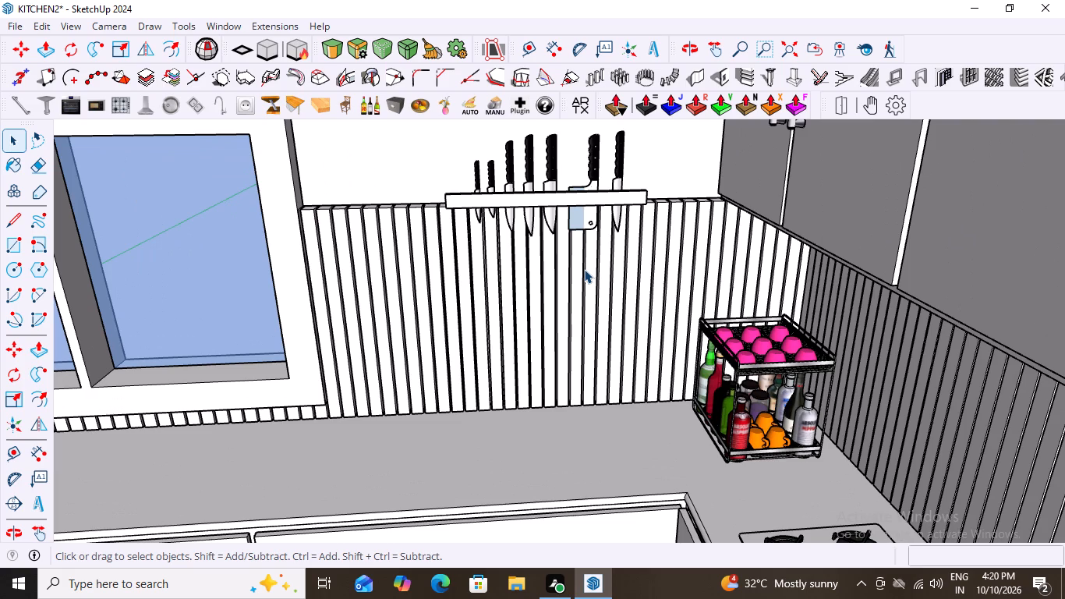
pyautogui.scroll(-6, 599, 268)
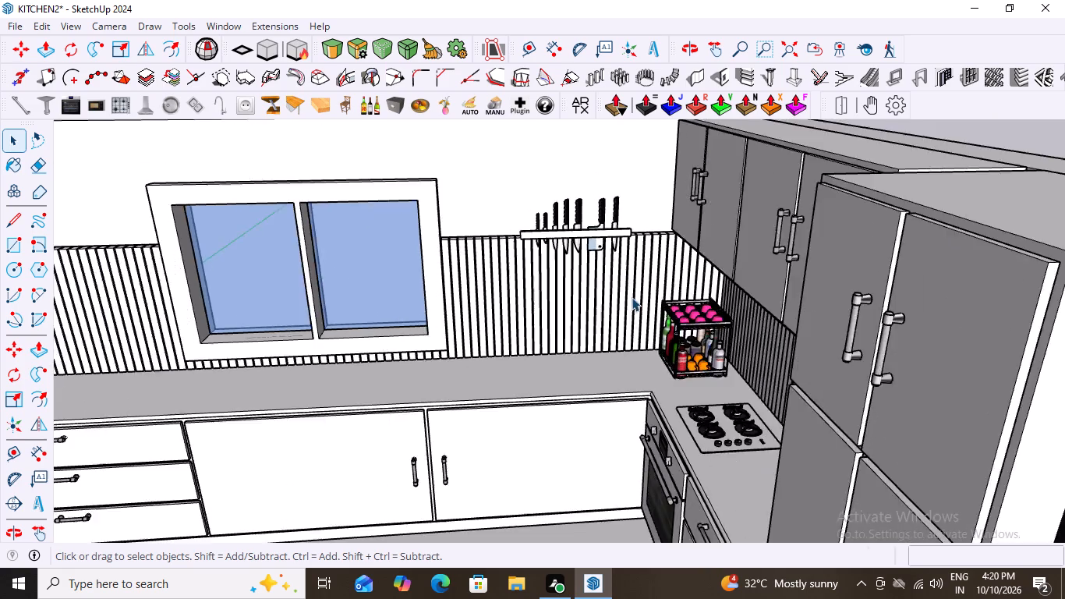
pyautogui.scroll(-6, 632, 297)
pyautogui.scroll(2, 647, 366)
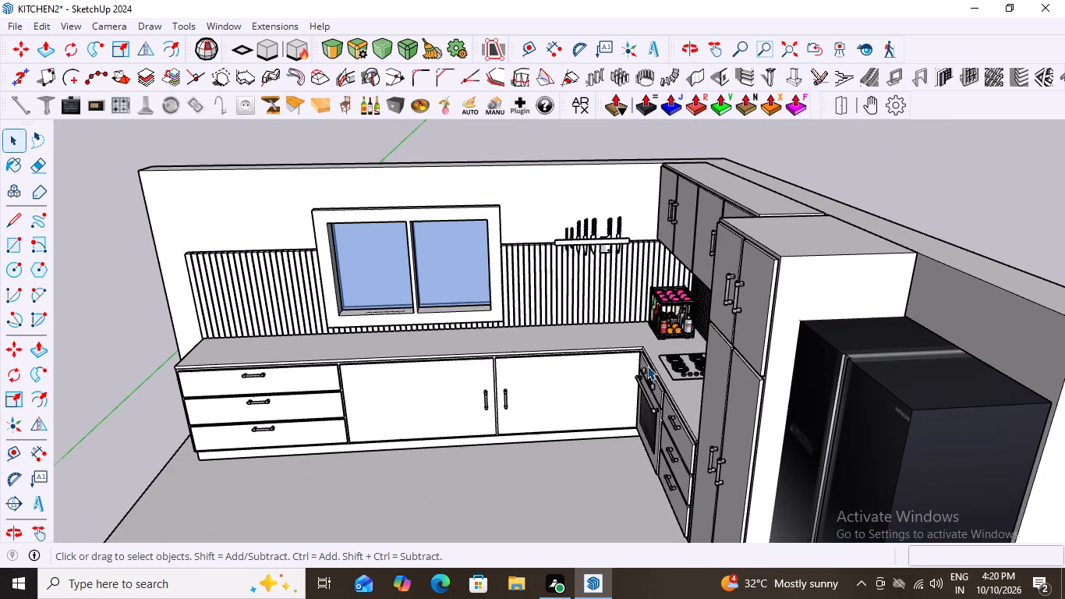
pyautogui.scroll(3, 647, 366)
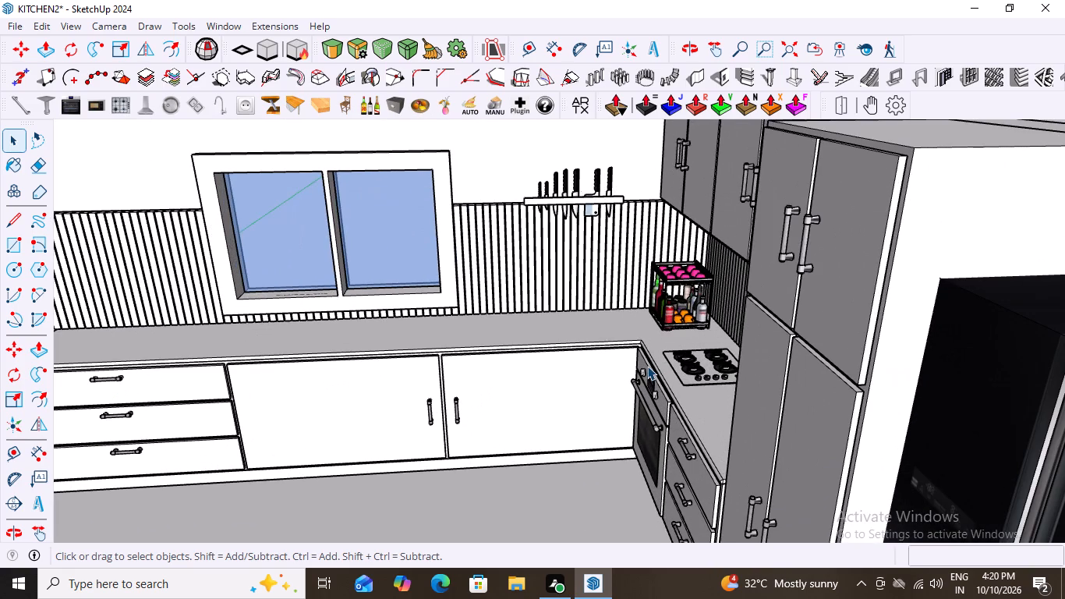
pyautogui.scroll(-5, 545, 365)
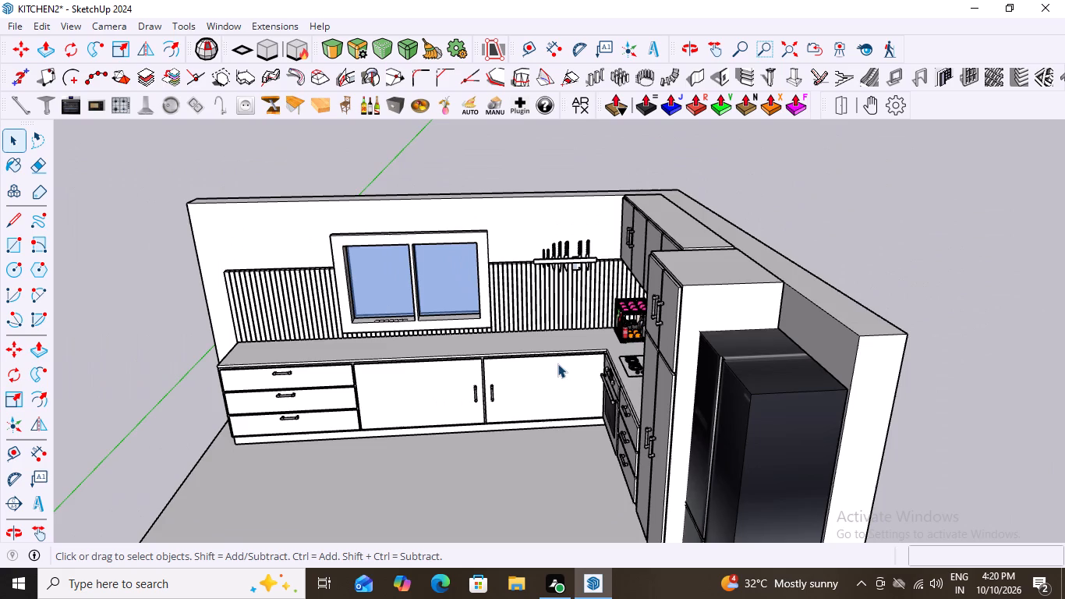
# Move the dish rack about 7261 mm by its lower corner onto the countertop beside the bottle-and-cup rack, below the knife rack.
pyautogui.scroll(-11, 535, 366)
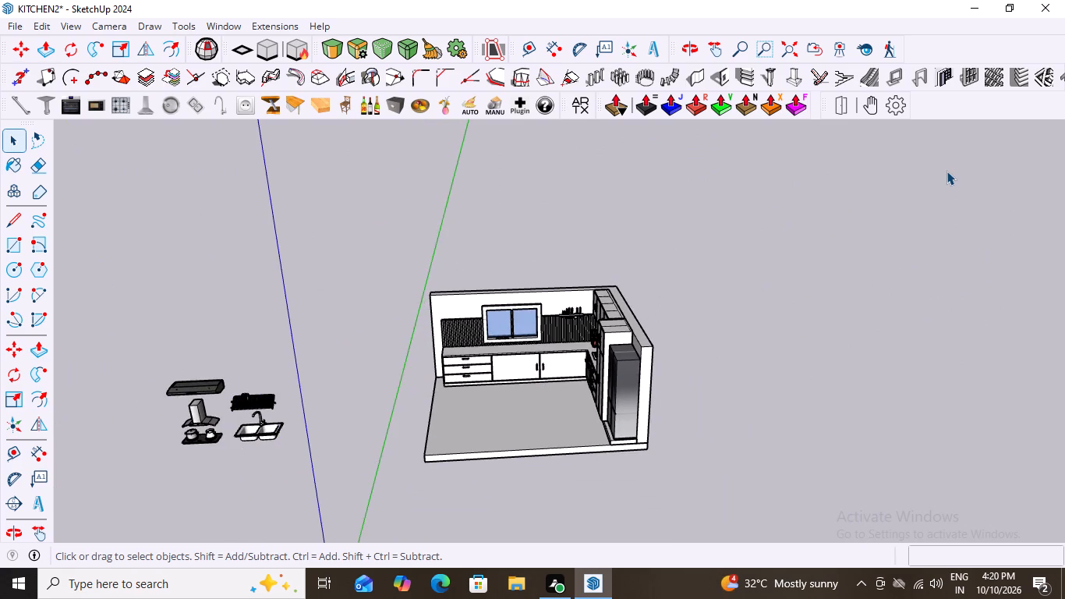
pyautogui.scroll(-2, 246, 411)
pyautogui.scroll(4, 177, 453)
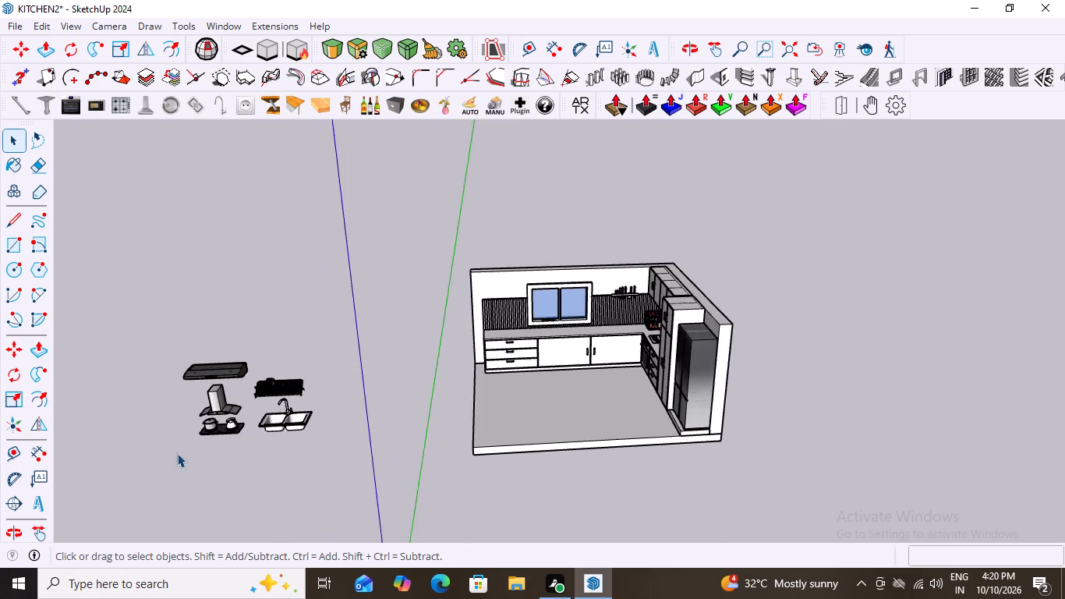
pyautogui.scroll(12, 177, 453)
pyautogui.scroll(6, 377, 348)
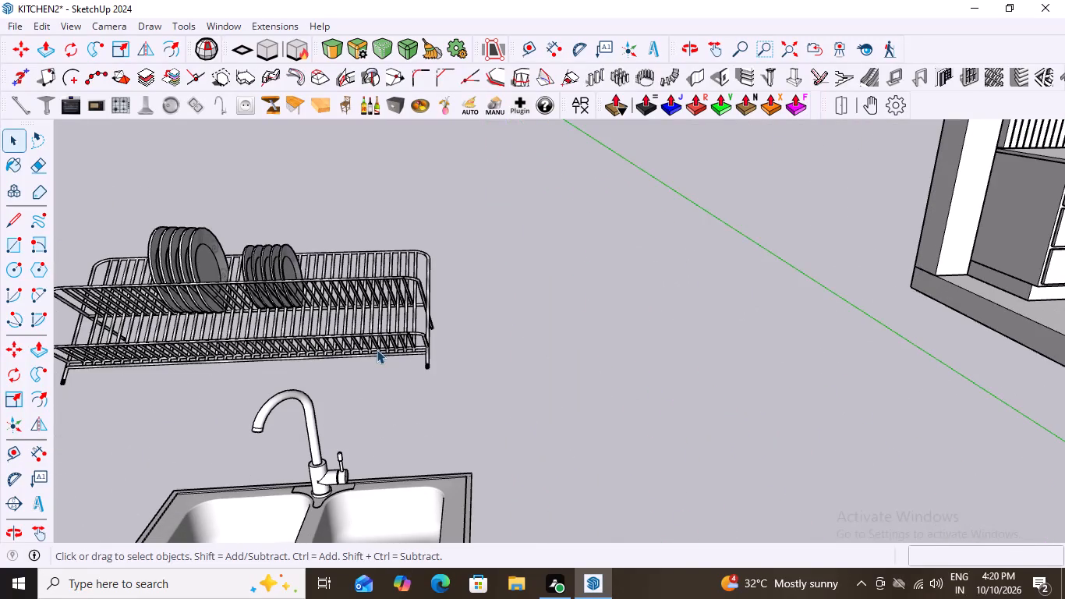
pyautogui.click(384, 313)
pyautogui.click(406, 289)
pyautogui.scroll(-6, 430, 275)
pyautogui.doubleClick(431, 305)
pyautogui.click(416, 310)
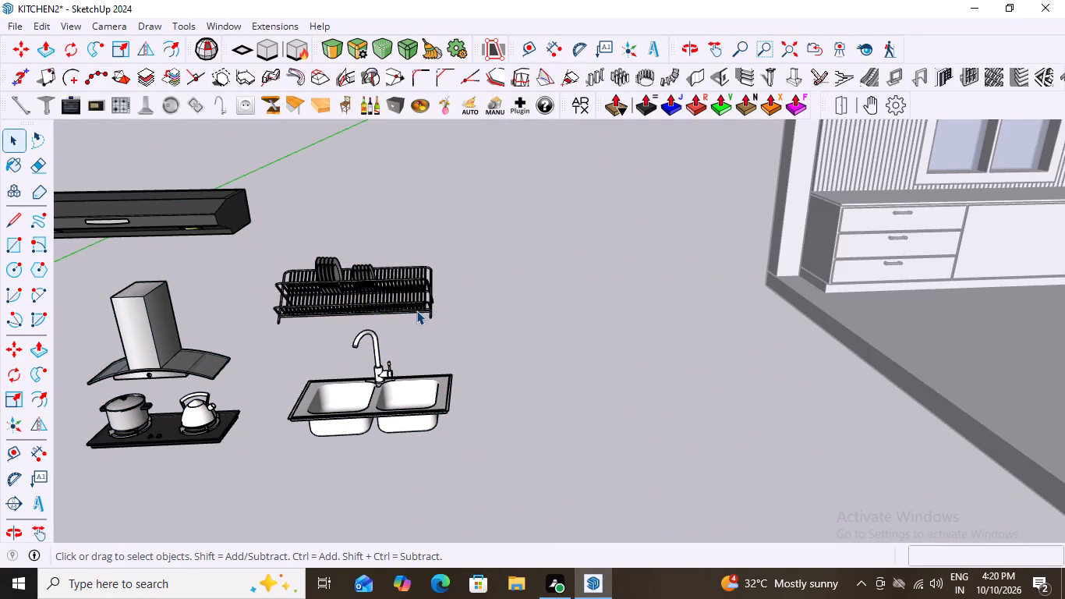
pyautogui.scroll(1, 416, 310)
pyautogui.press('m')
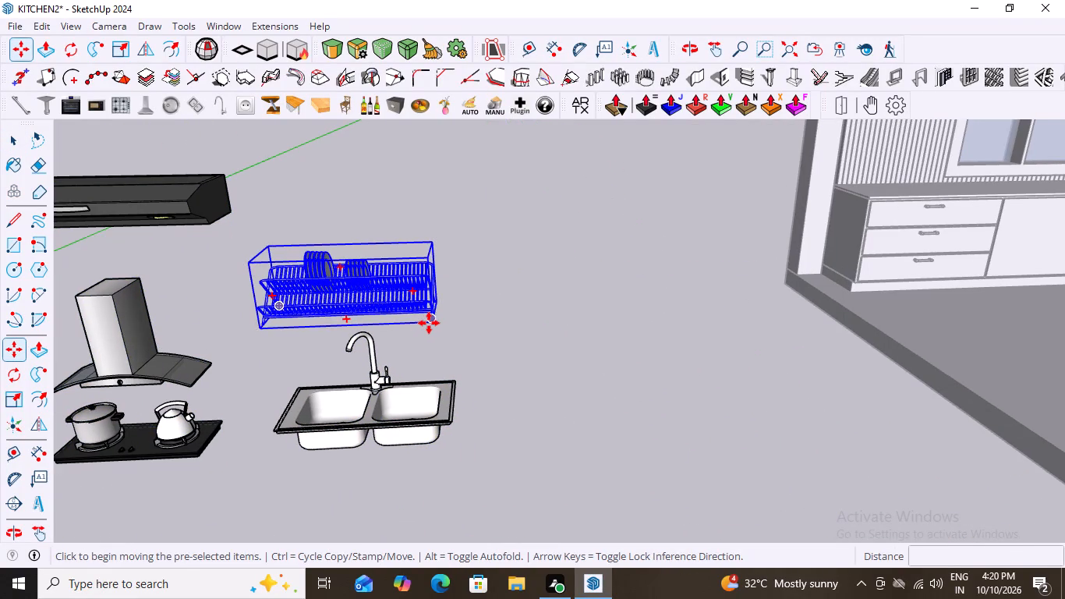
pyautogui.click(429, 323)
pyautogui.scroll(-12, 248, 321)
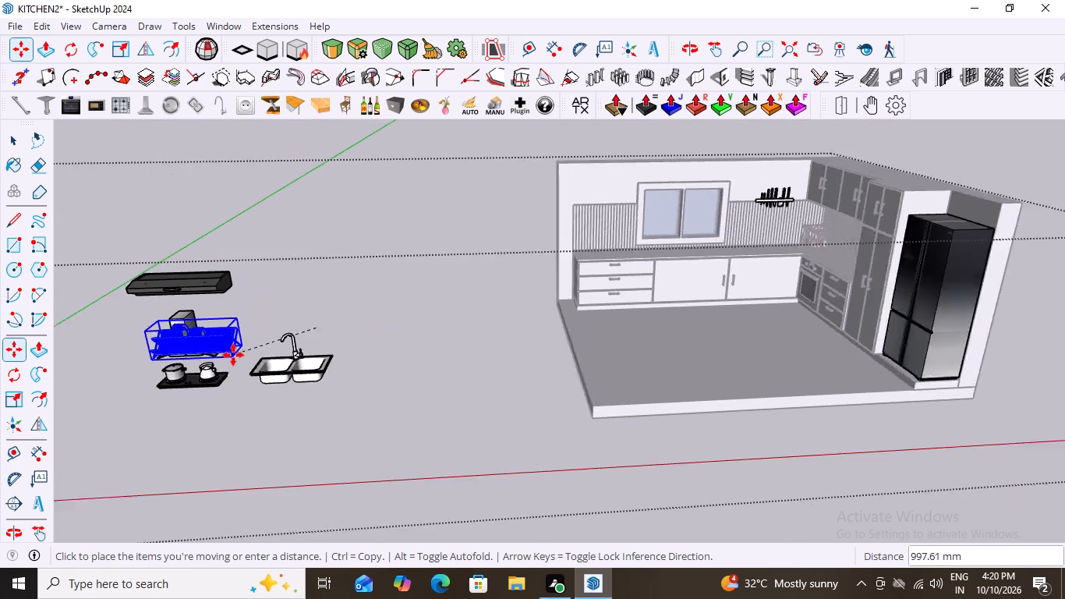
pyautogui.scroll(-2, 233, 355)
pyautogui.moveTo(714, 307); pyautogui.dragTo(648, 381, button='middle')
pyautogui.scroll(-5, 647, 381)
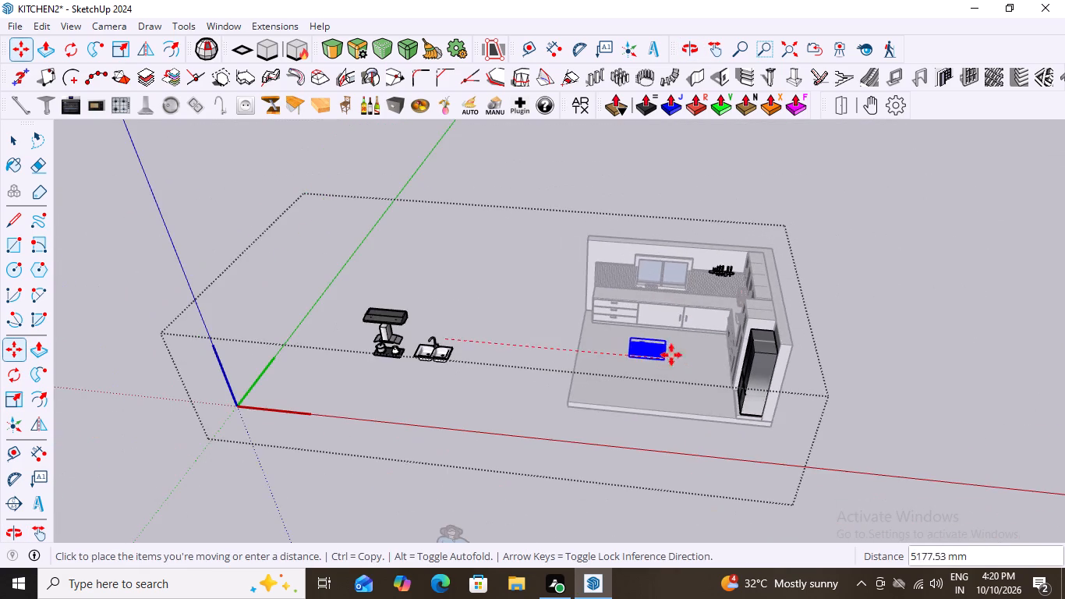
pyautogui.scroll(15, 702, 318)
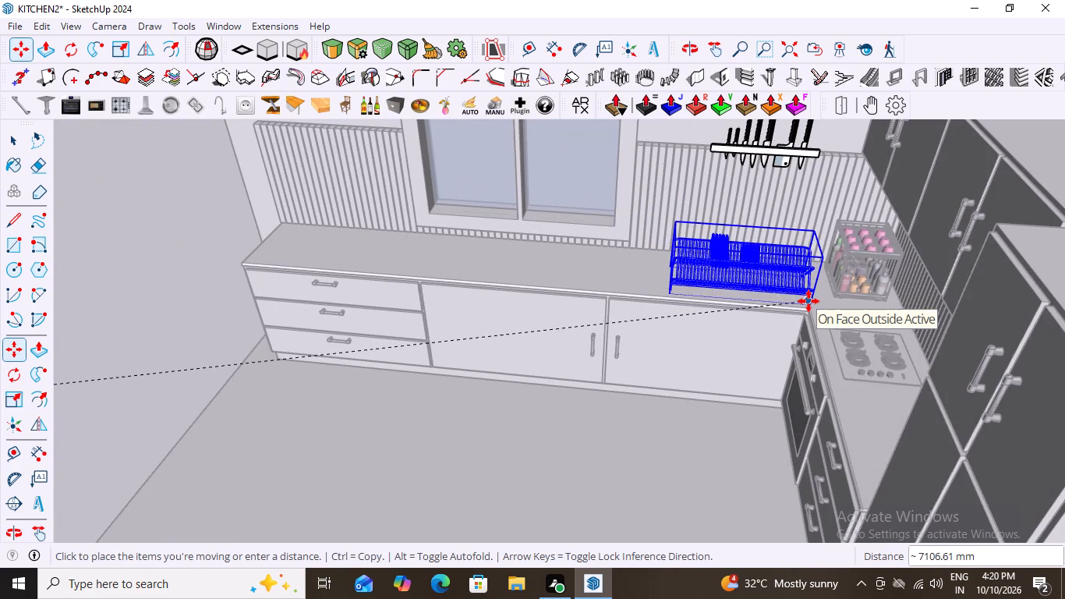
pyautogui.scroll(10, 808, 301)
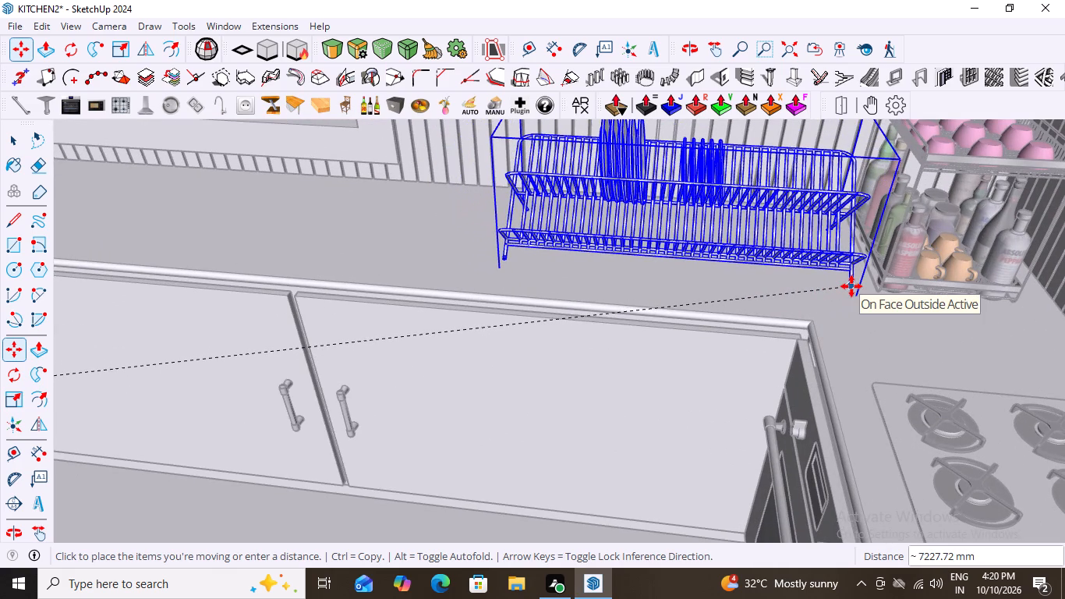
pyautogui.scroll(-5, 848, 286)
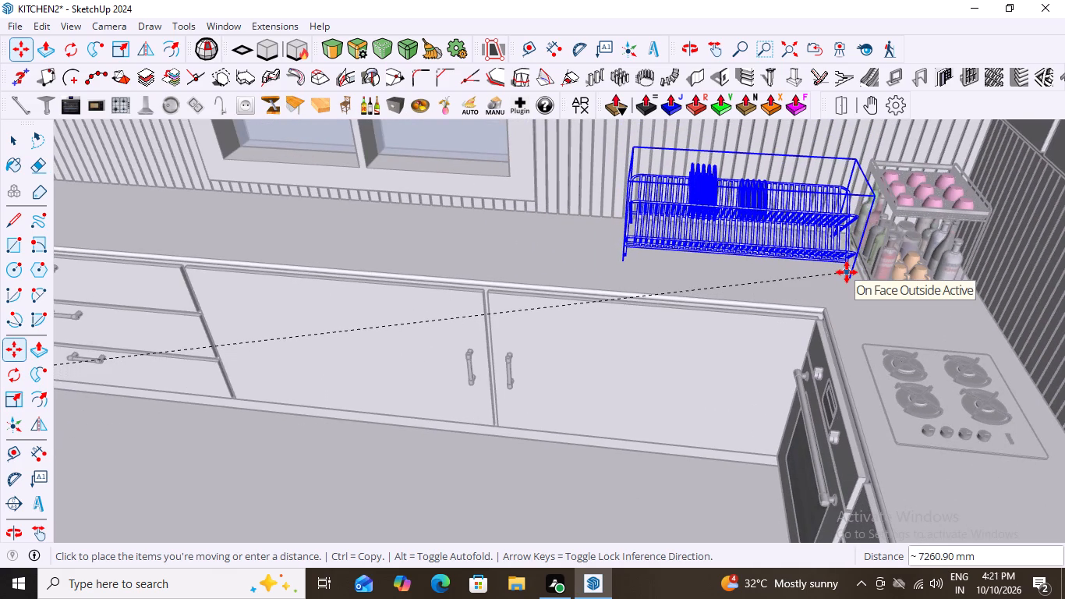
pyautogui.click(847, 272)
pyautogui.scroll(-7, 557, 338)
pyautogui.moveTo(488, 366); pyautogui.dragTo(555, 370, button='middle')
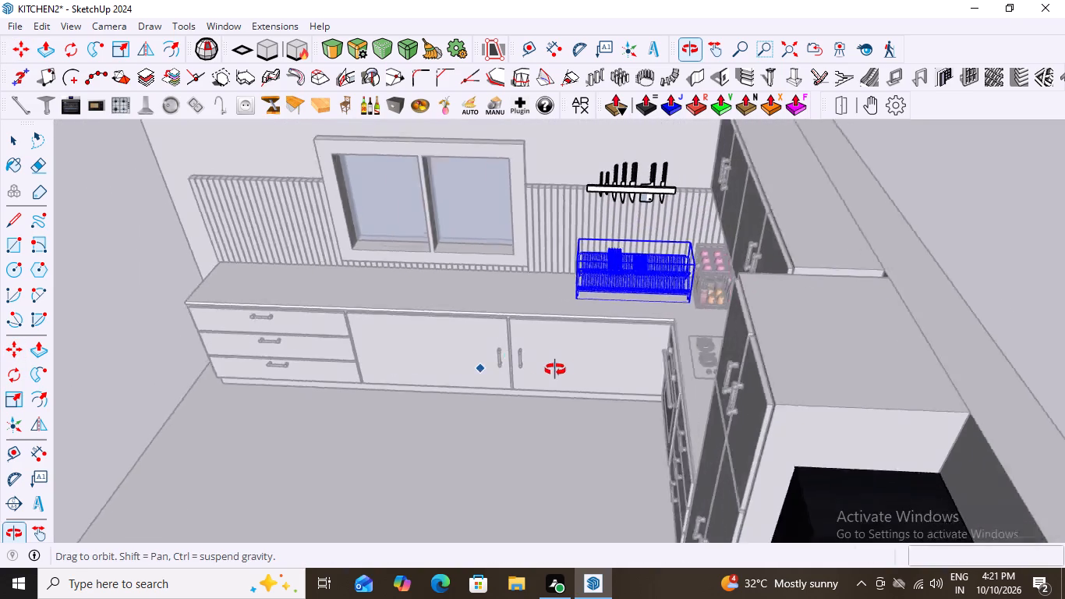
pyautogui.moveTo(555, 370); pyautogui.dragTo(669, 332, button='middle')
pyautogui.press('space')
pyautogui.click(525, 450)
pyautogui.moveTo(482, 413); pyautogui.dragTo(543, 388, button='middle')
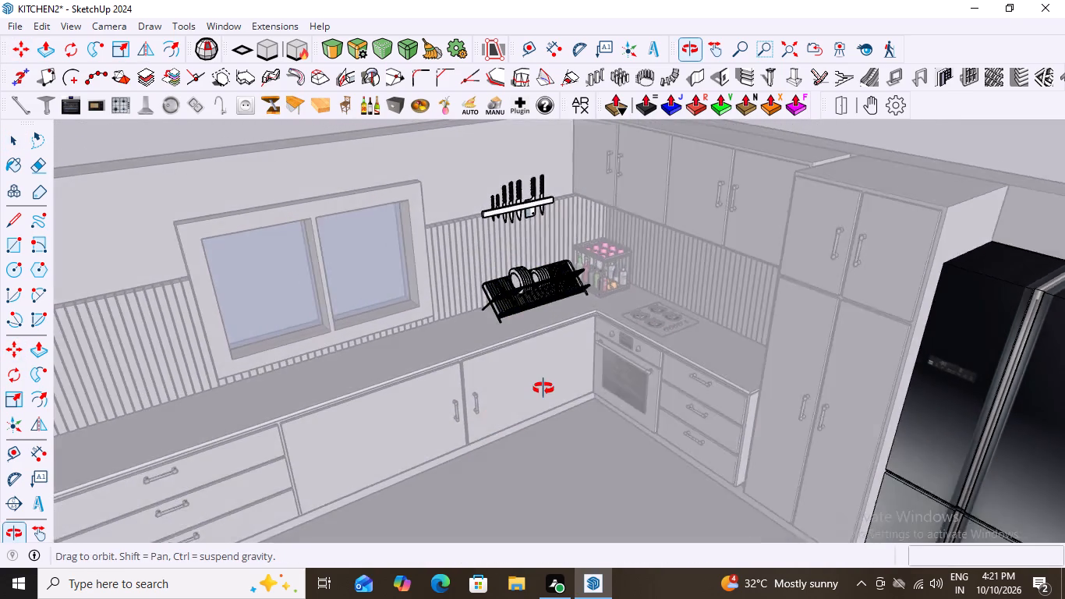
pyautogui.moveTo(543, 388); pyautogui.dragTo(543, 363, button='middle')
pyautogui.scroll(-9, 526, 367)
pyautogui.click(549, 218)
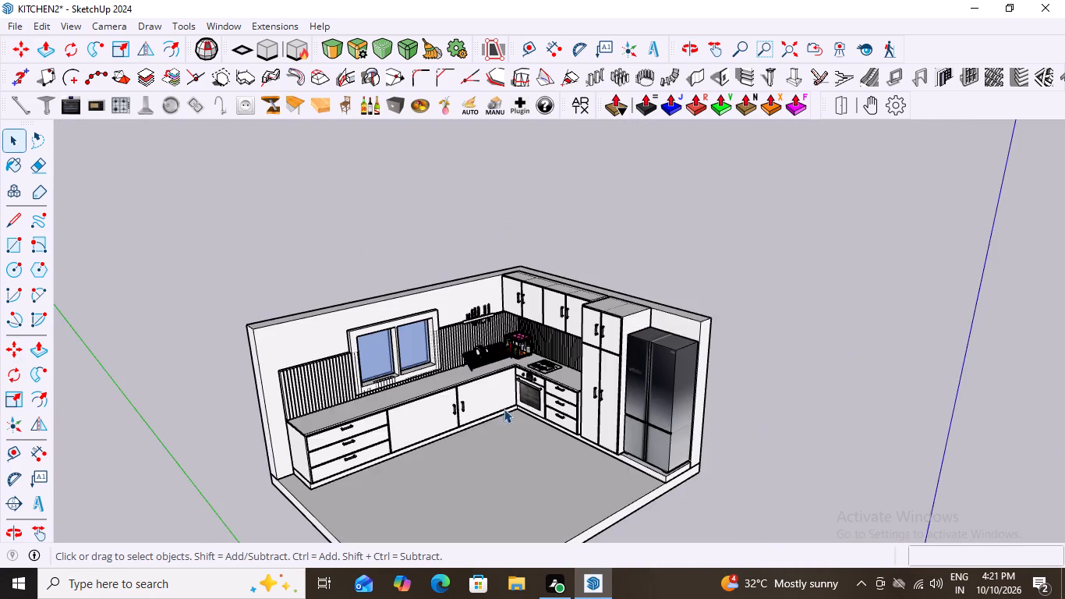
# Examine the dish rack's placement on the countertop beside the bottle-and-cup rack, close up and within the whole kitchen.
pyautogui.moveTo(487, 426); pyautogui.dragTo(421, 431, button='middle')
pyautogui.scroll(12, 476, 314)
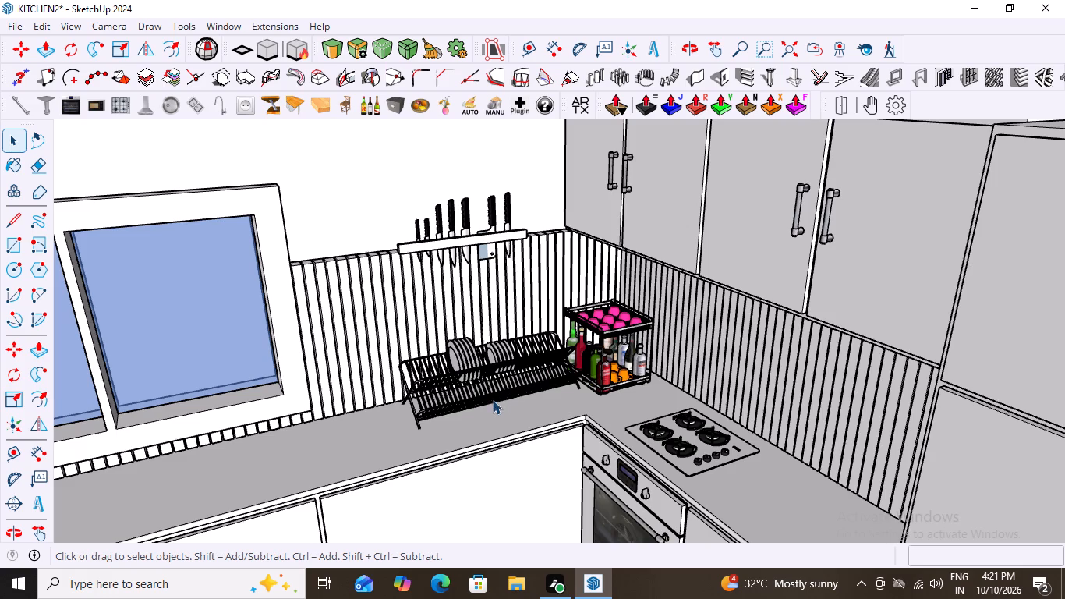
pyautogui.moveTo(421, 406); pyautogui.dragTo(629, 406, button='middle')
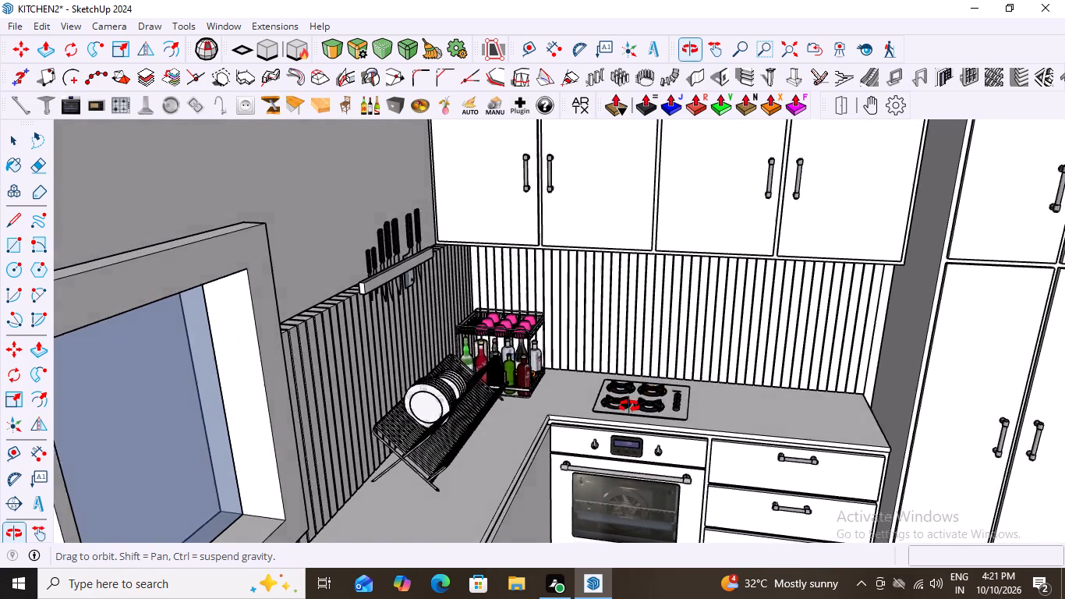
pyautogui.moveTo(629, 406); pyautogui.dragTo(462, 392, button='middle')
pyautogui.scroll(-5, 487, 379)
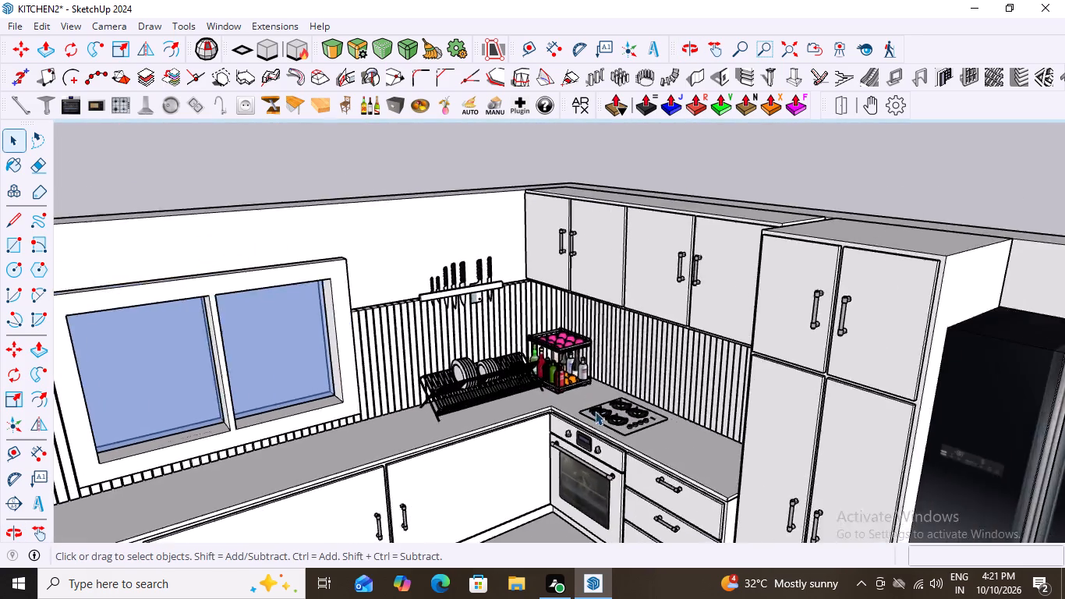
pyautogui.scroll(-2, 595, 411)
pyautogui.moveTo(529, 458); pyautogui.dragTo(588, 466, button='middle')
pyautogui.scroll(-5, 694, 384)
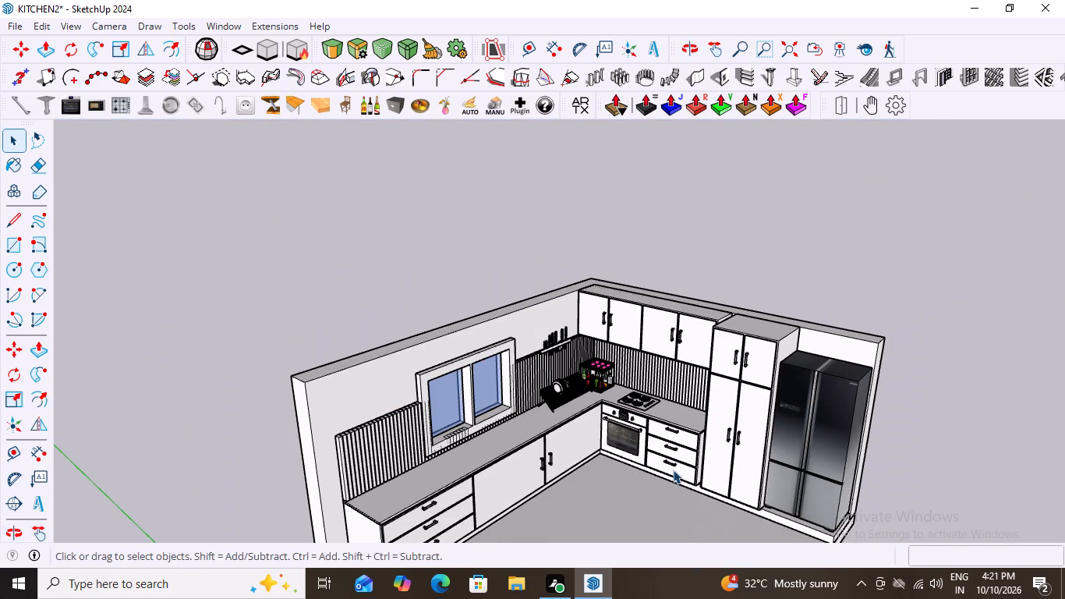
# Examine the dish rack, knife rack and bottle-and-cup rack in the kitchen corner, close up and within the whole kitchen.
pyautogui.click(433, 250)
pyautogui.moveTo(544, 436); pyautogui.dragTo(398, 397, button='middle')
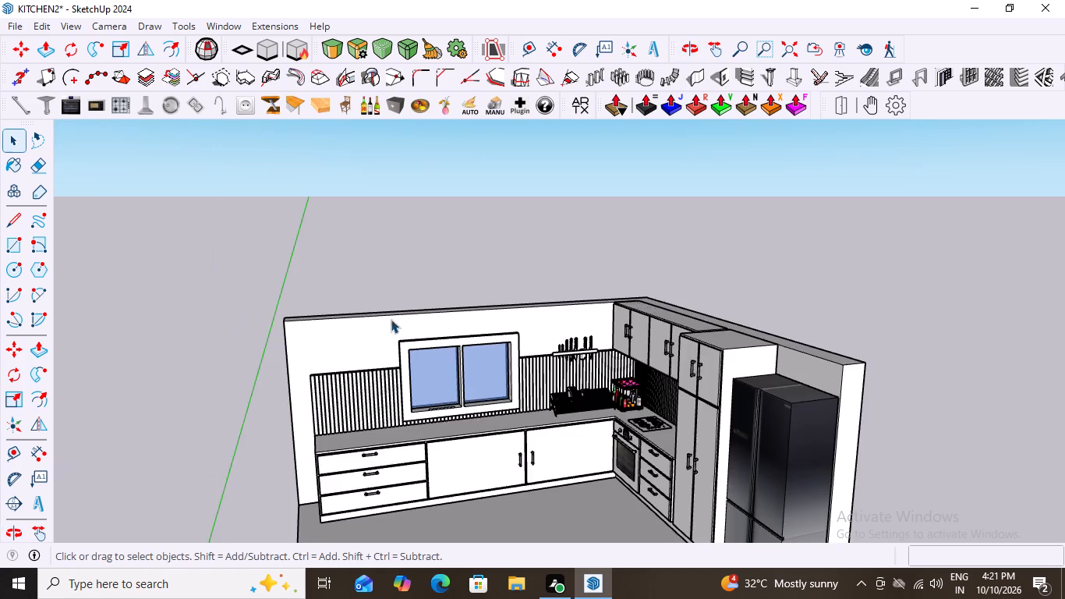
pyautogui.scroll(-4, 391, 319)
pyautogui.click(732, 277)
pyautogui.scroll(10, 480, 414)
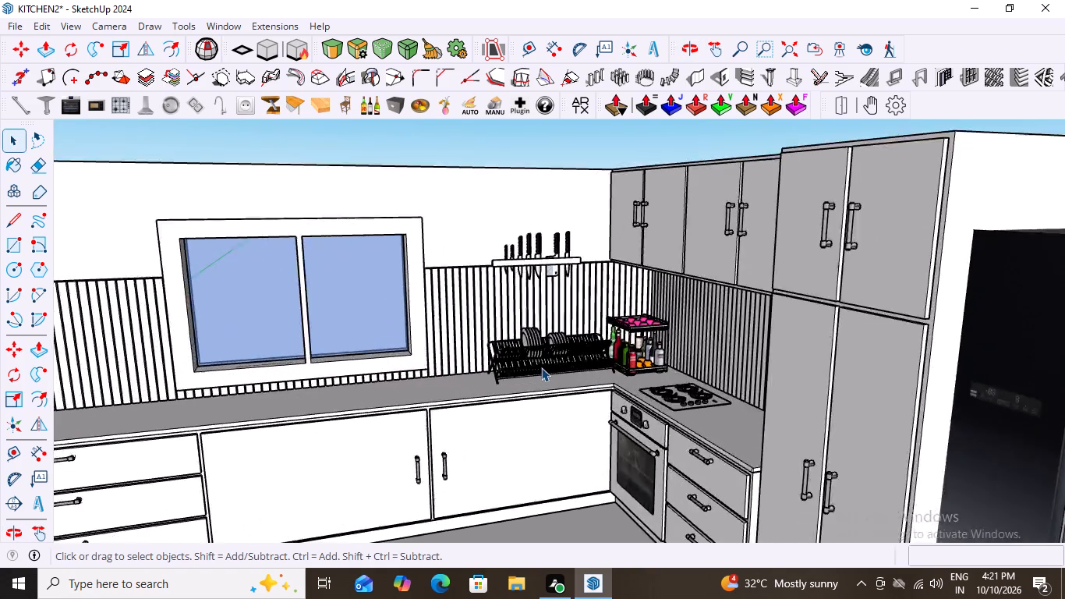
pyautogui.scroll(8, 541, 367)
pyautogui.scroll(-5, 534, 371)
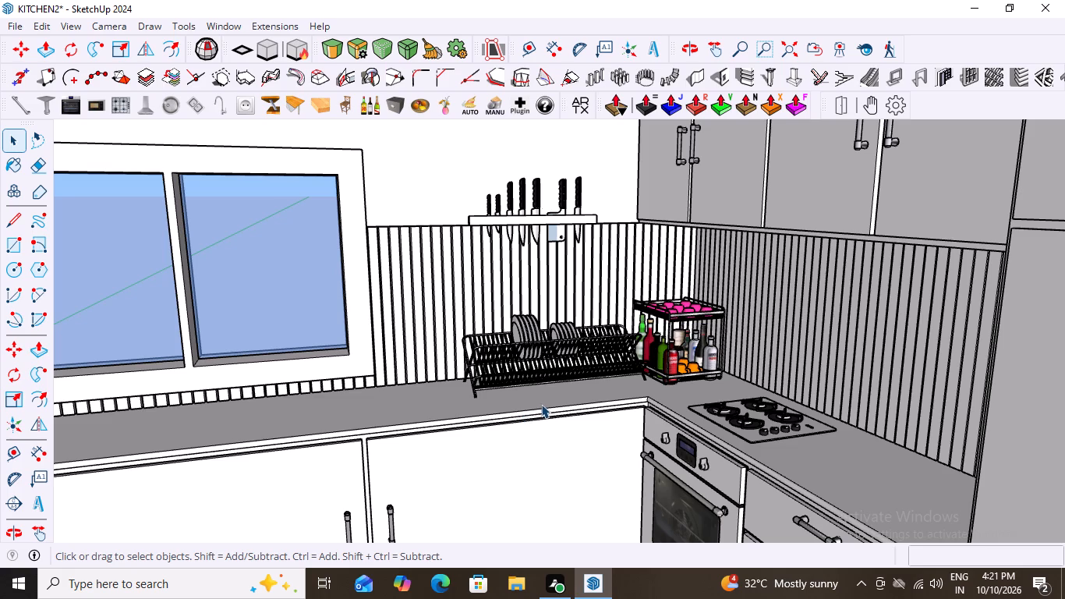
pyautogui.scroll(-8, 569, 378)
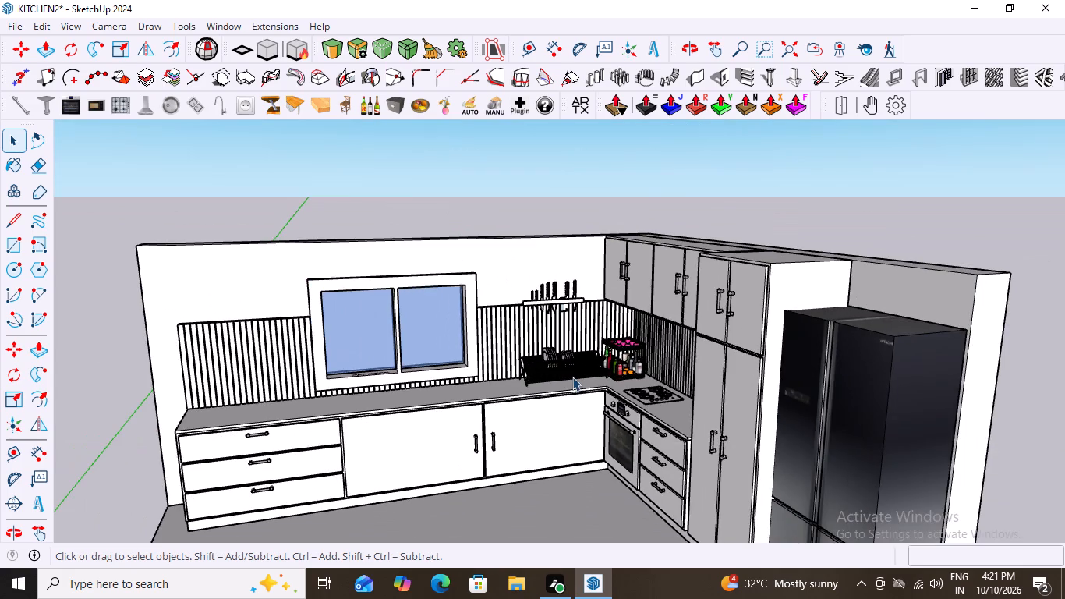
# Inspect the unplaced range hoods, gas hob with pot and kettle, and double-bowl sink standing beside the kitchen.
pyautogui.scroll(-11, 572, 377)
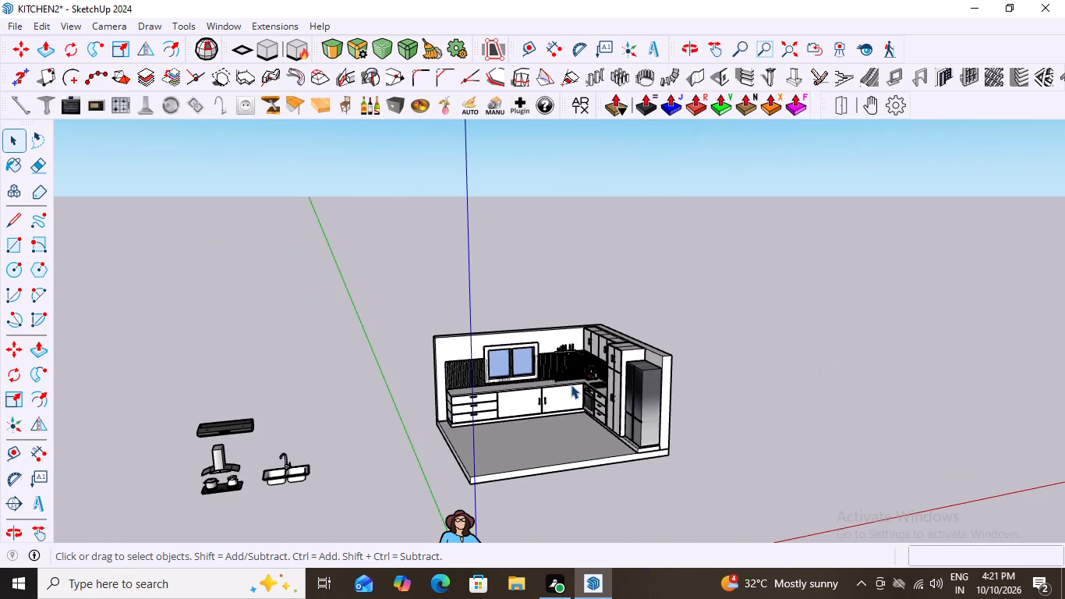
pyautogui.scroll(3, 213, 509)
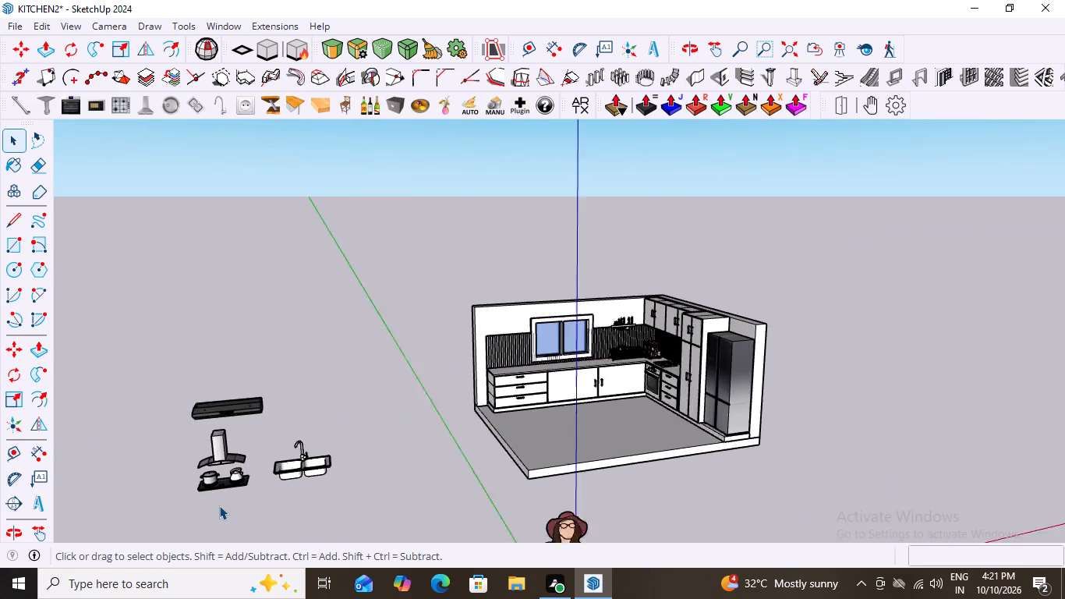
pyautogui.scroll(1, 219, 505)
pyautogui.scroll(20, 215, 490)
pyautogui.scroll(6, 215, 490)
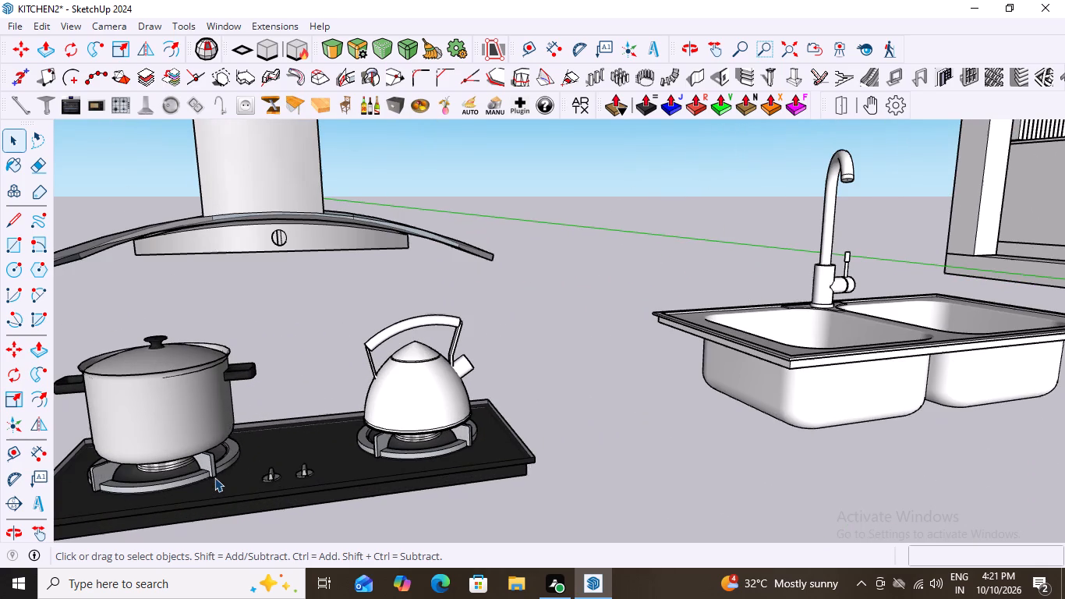
pyautogui.scroll(-6, 214, 477)
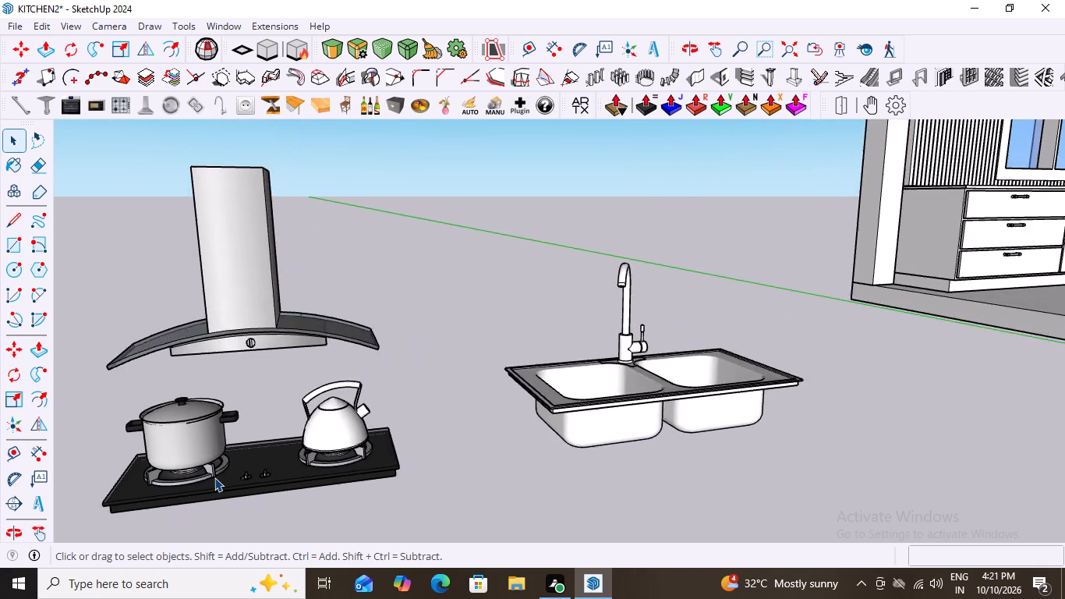
pyautogui.scroll(-20, 214, 477)
pyautogui.middleClick(214, 477)
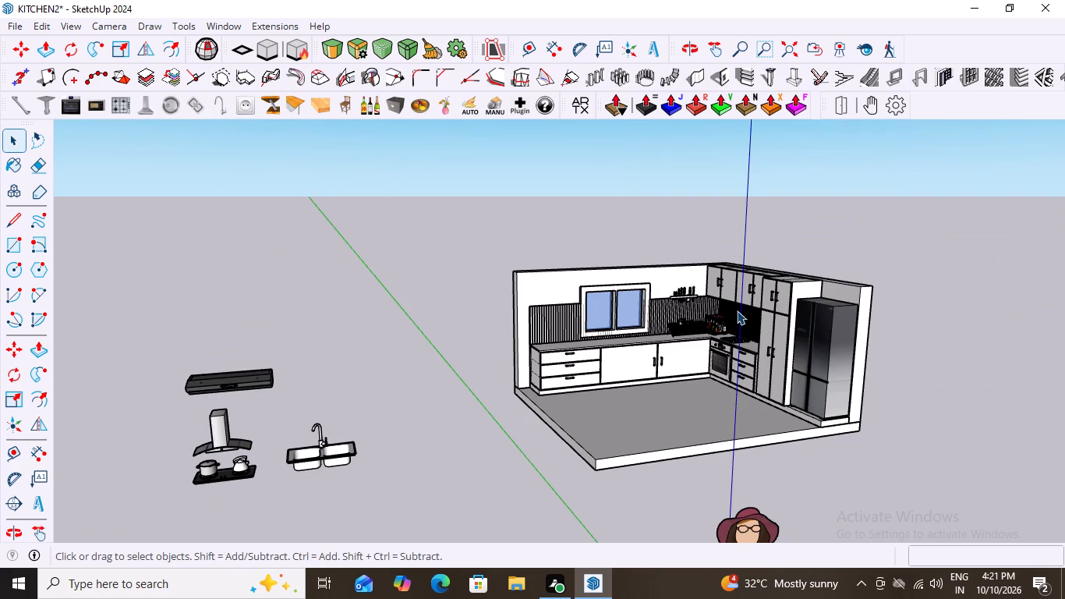
# Review the whole kitchen from front and raised angles, checking the window wall, countertop and cabinets.
pyautogui.scroll(3, 836, 285)
pyautogui.scroll(1, 607, 393)
pyautogui.moveTo(684, 424); pyautogui.dragTo(636, 424, button='middle')
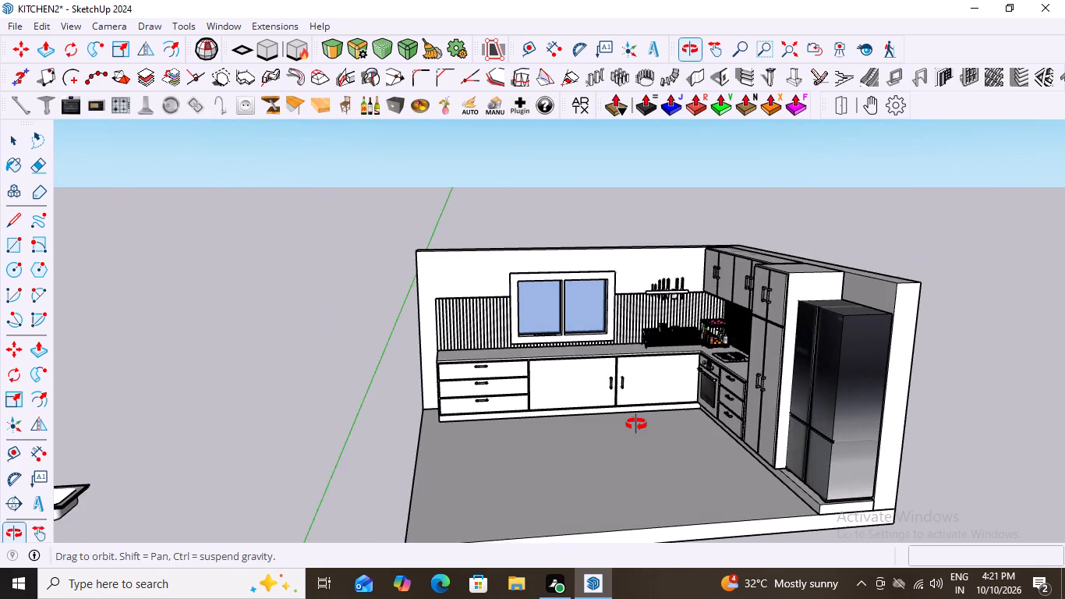
pyautogui.moveTo(636, 424); pyautogui.dragTo(649, 417, button='middle')
pyautogui.scroll(4, 640, 306)
pyautogui.moveTo(653, 335); pyautogui.dragTo(635, 420, button='middle')
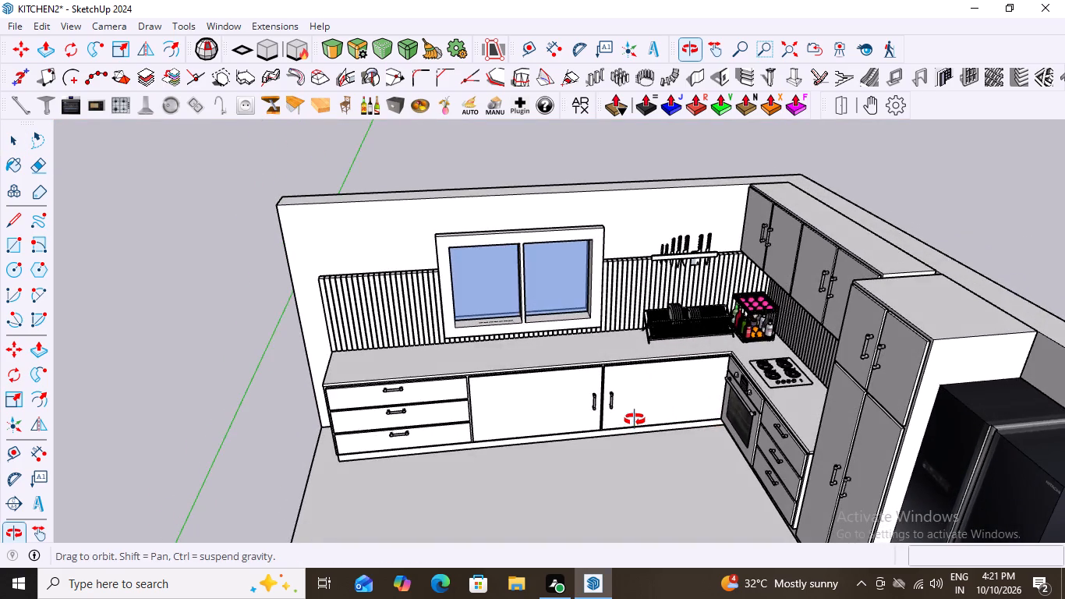
pyautogui.moveTo(635, 420); pyautogui.dragTo(613, 402, button='middle')
pyautogui.scroll(1, 613, 402)
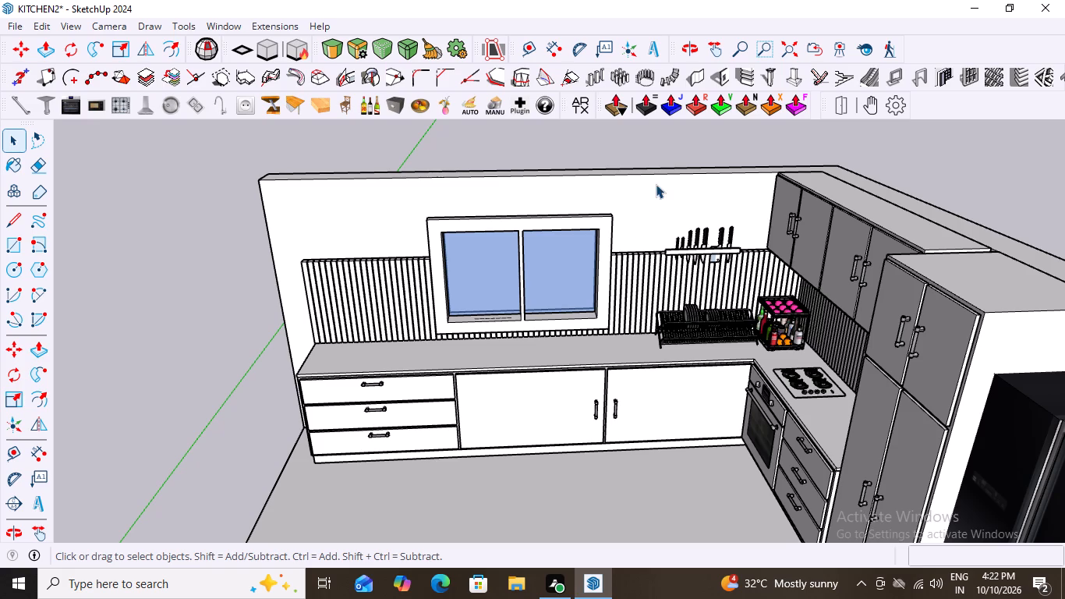
pyautogui.scroll(-4, 495, 248)
pyautogui.scroll(-1, 547, 310)
pyautogui.scroll(3, 619, 377)
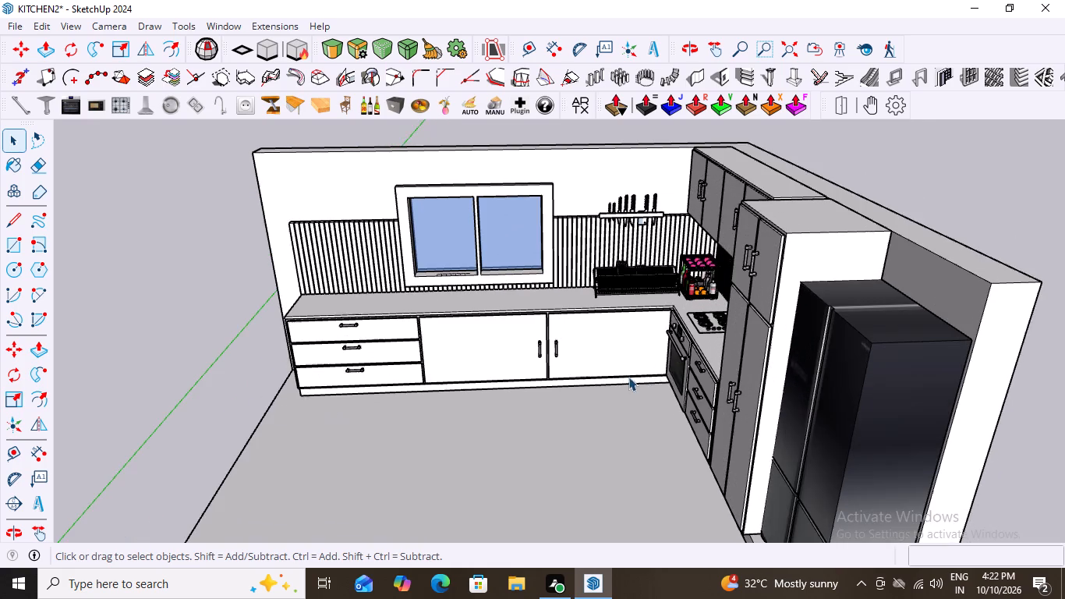
pyautogui.moveTo(663, 357); pyautogui.dragTo(718, 377, button='middle')
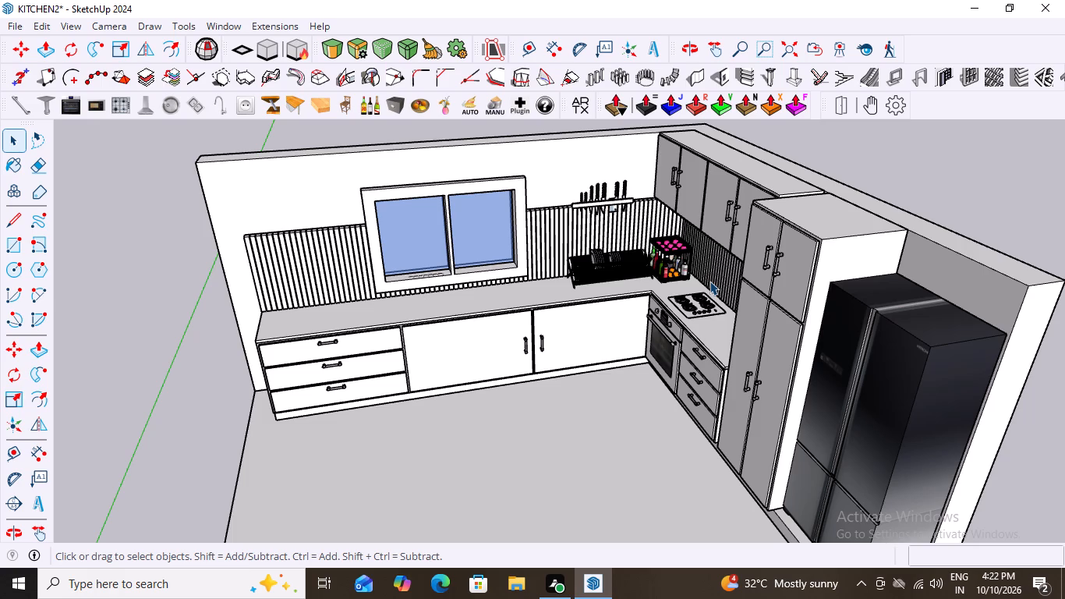
# Compare the corner countertop with its racks, hob and oven against the overall kitchen layout from several angles.
pyautogui.scroll(3, 643, 262)
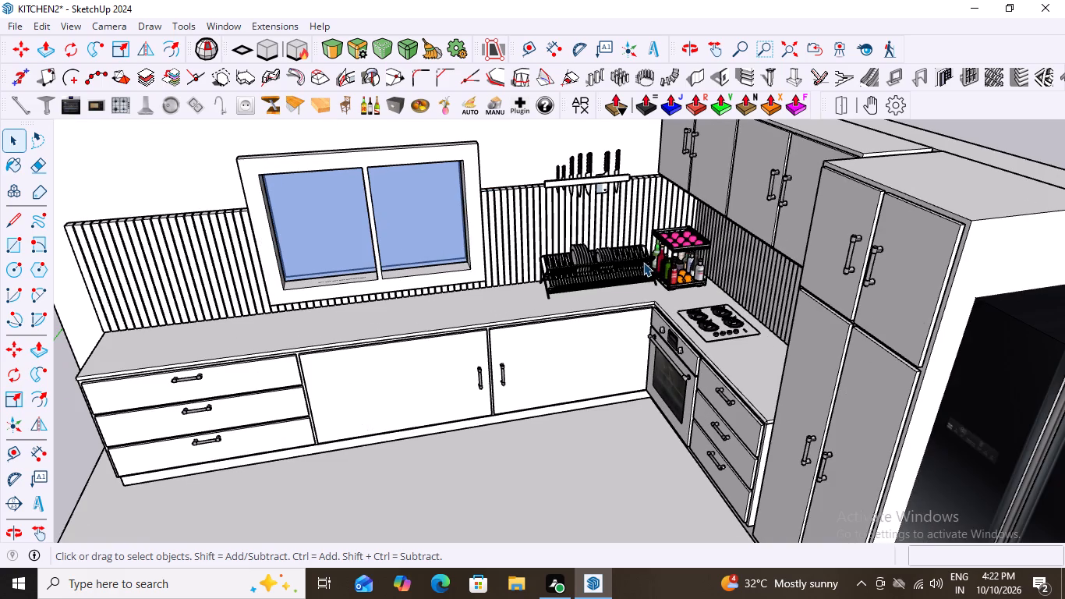
pyautogui.scroll(4, 643, 262)
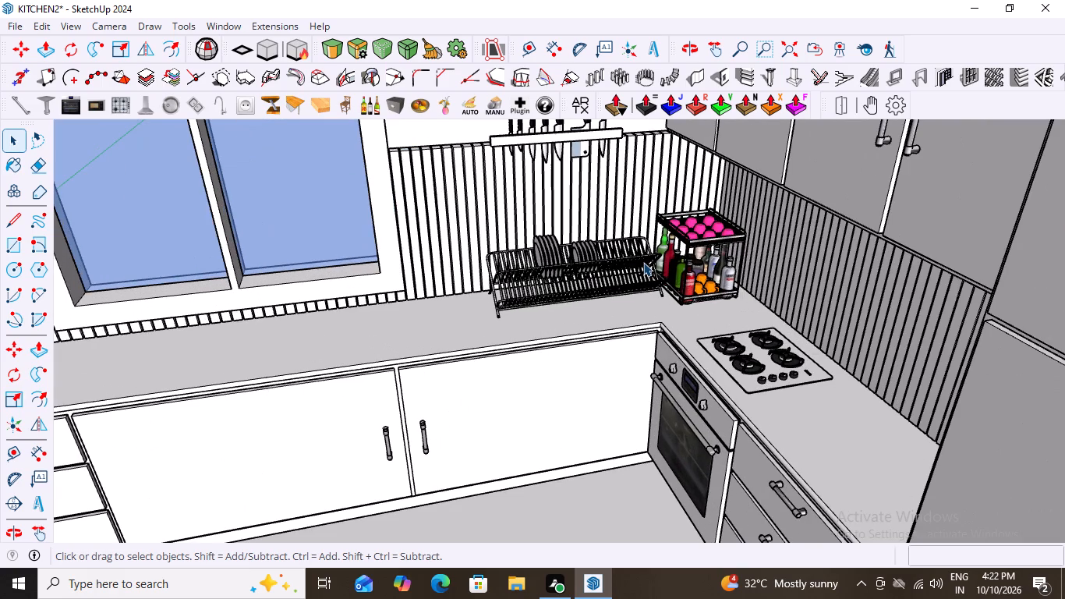
pyautogui.scroll(-8, 643, 262)
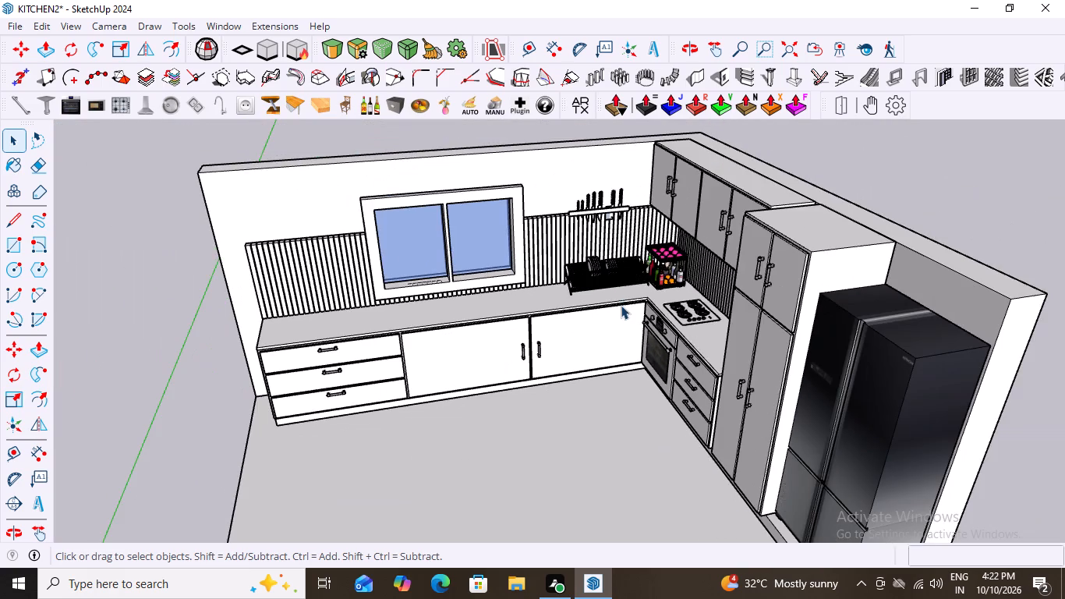
pyautogui.moveTo(667, 314); pyautogui.dragTo(734, 282, button='middle')
pyautogui.scroll(5, 634, 278)
pyautogui.middleClick(634, 278)
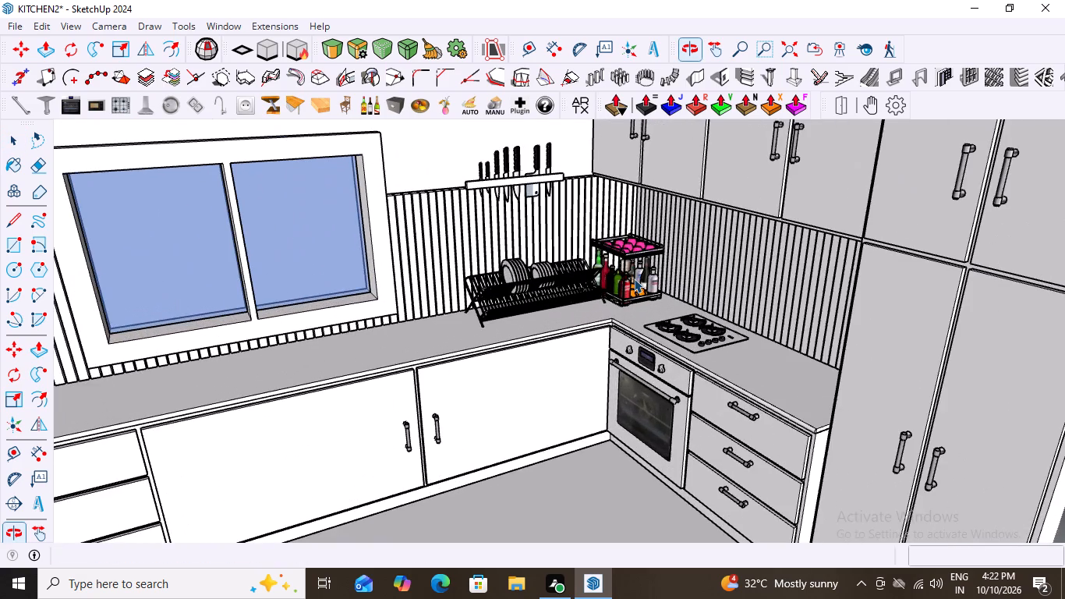
pyautogui.scroll(-10, 634, 278)
pyautogui.moveTo(594, 367); pyautogui.dragTo(554, 372, button='middle')
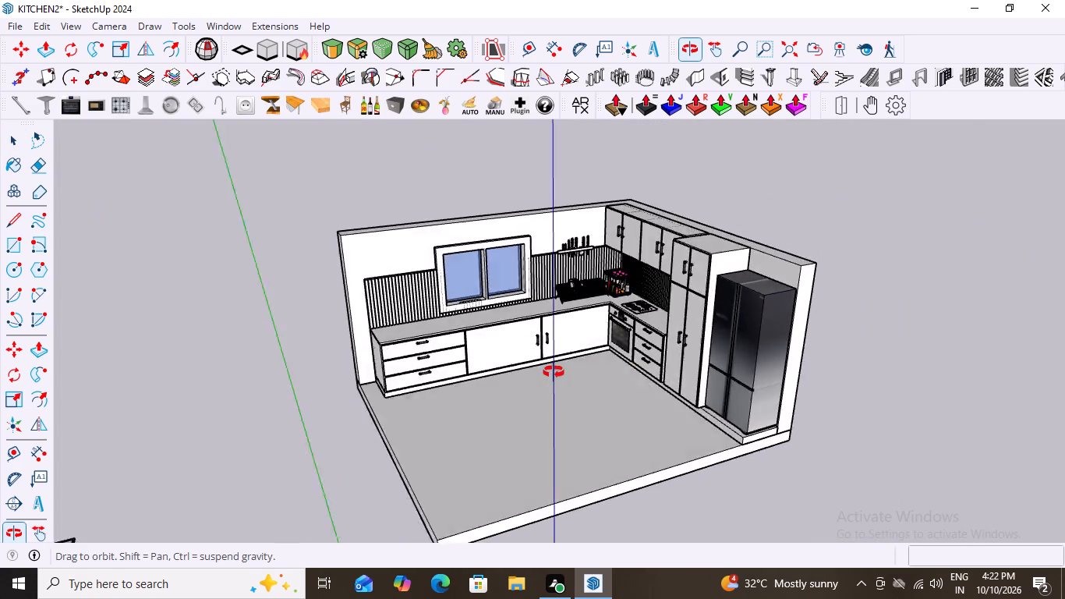
pyautogui.moveTo(554, 372); pyautogui.dragTo(539, 369, button='middle')
pyautogui.scroll(10, 593, 296)
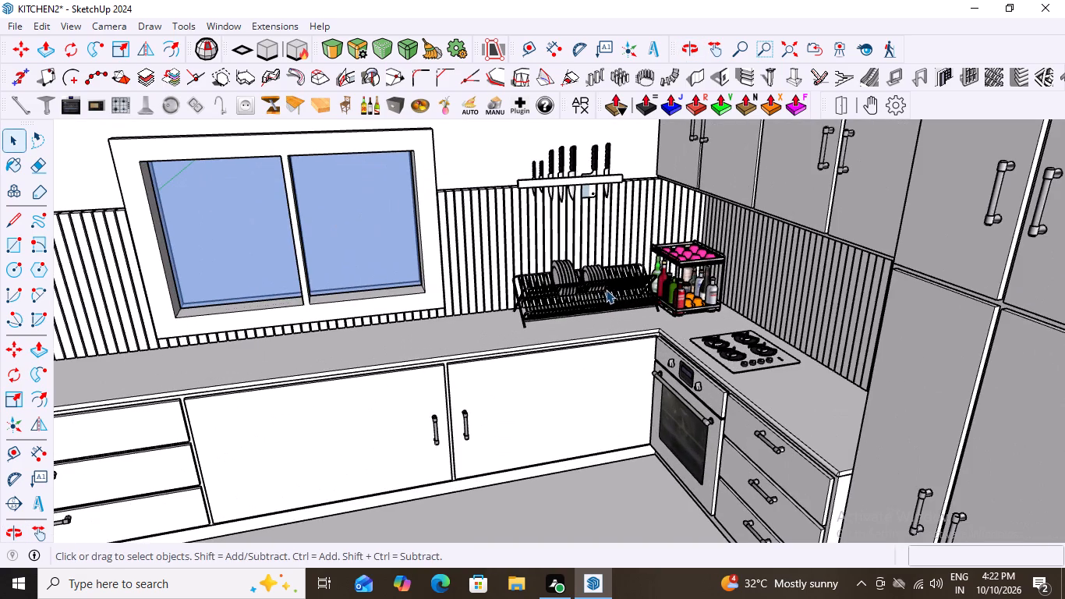
# Examine the bottle-and-cup rack close up where it stands between the dish rack and the hob.
pyautogui.scroll(14, 705, 294)
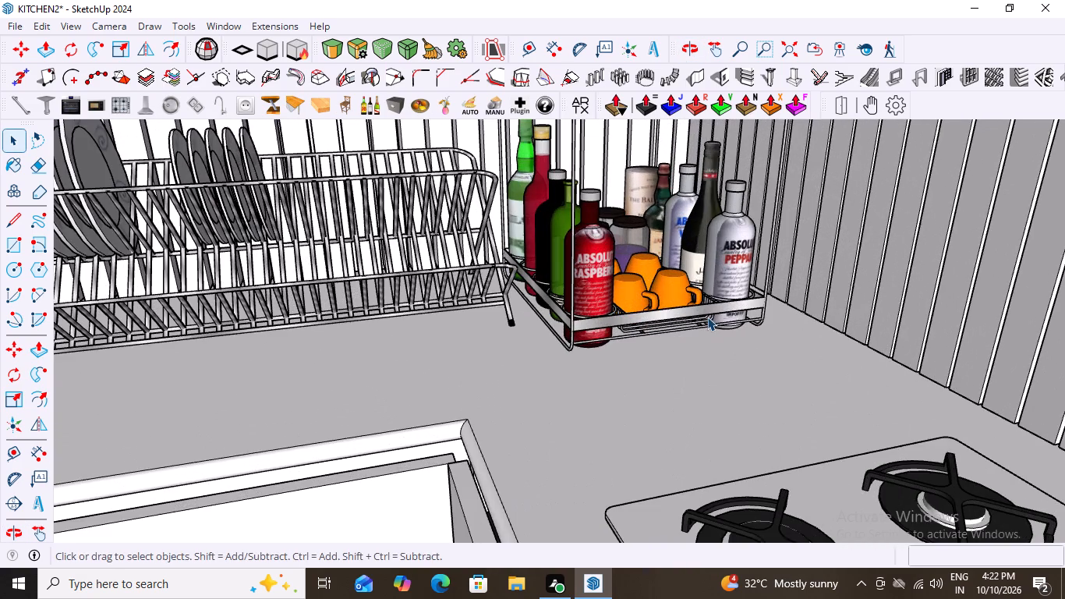
pyautogui.scroll(-8, 707, 317)
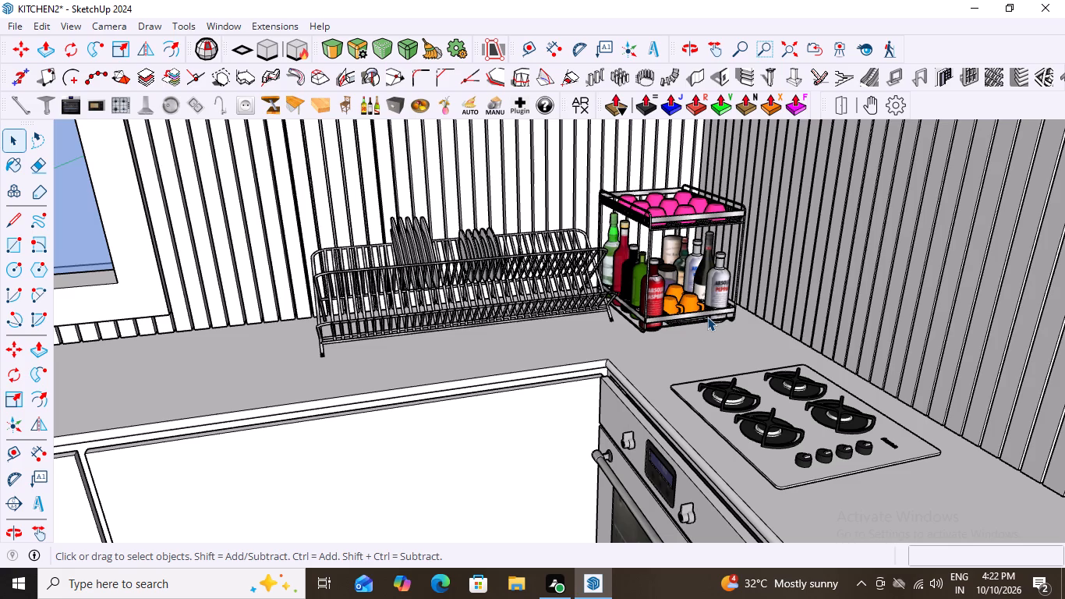
pyautogui.scroll(-8, 691, 318)
pyautogui.scroll(-2, 625, 328)
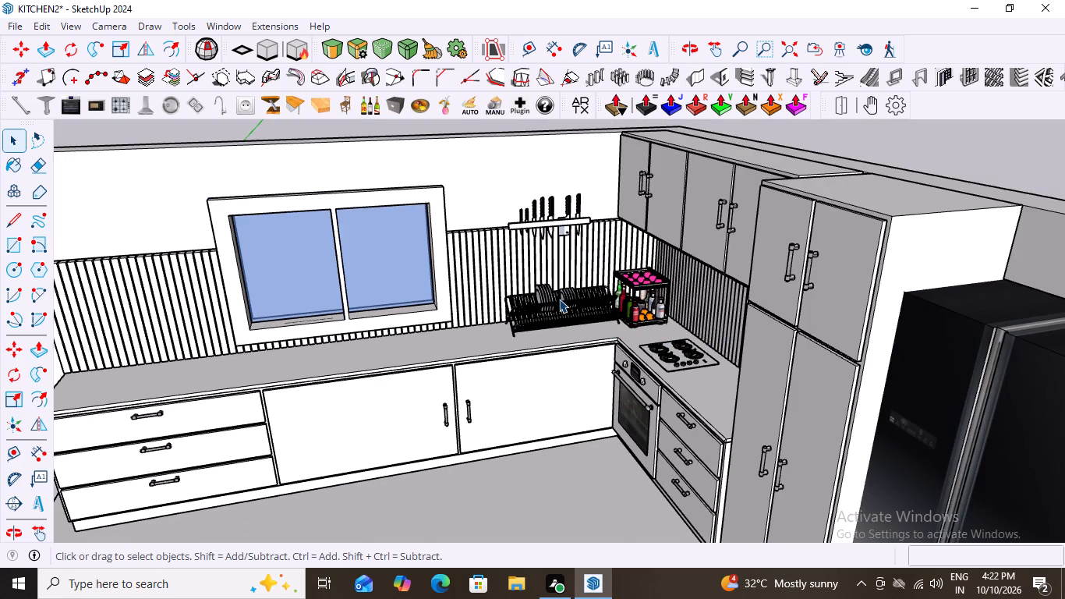
pyautogui.scroll(13, 633, 292)
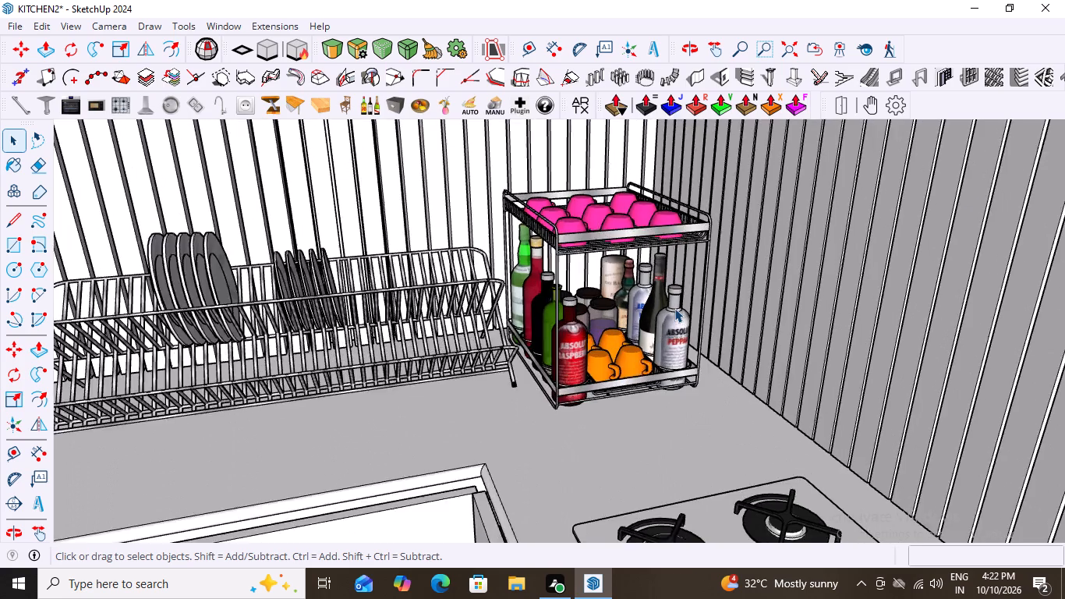
pyautogui.scroll(4, 674, 308)
pyautogui.scroll(4, 647, 412)
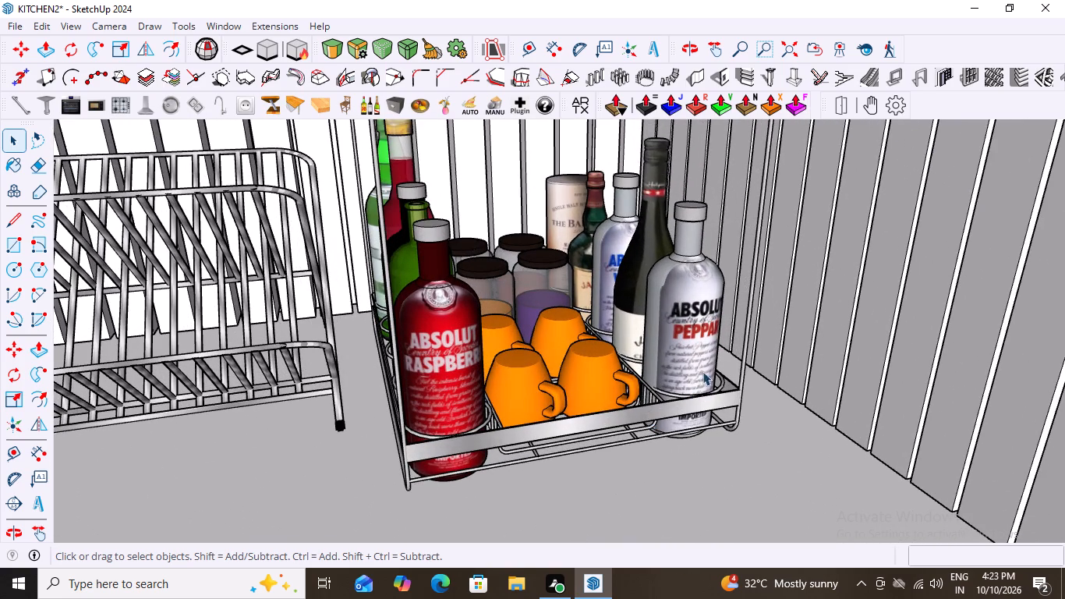
pyautogui.scroll(-15, 701, 348)
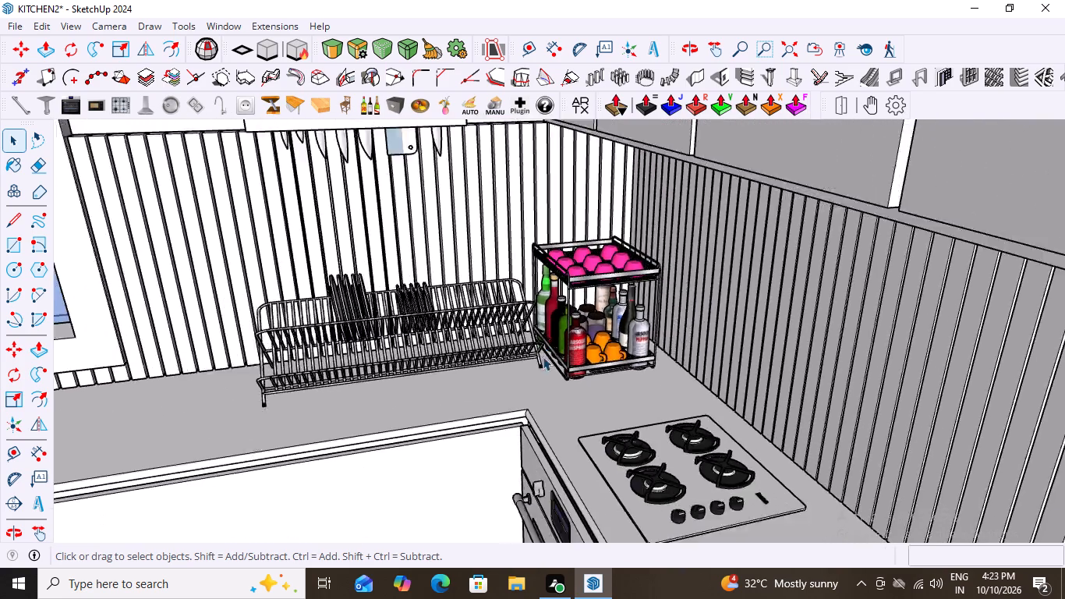
pyautogui.scroll(-5, 543, 356)
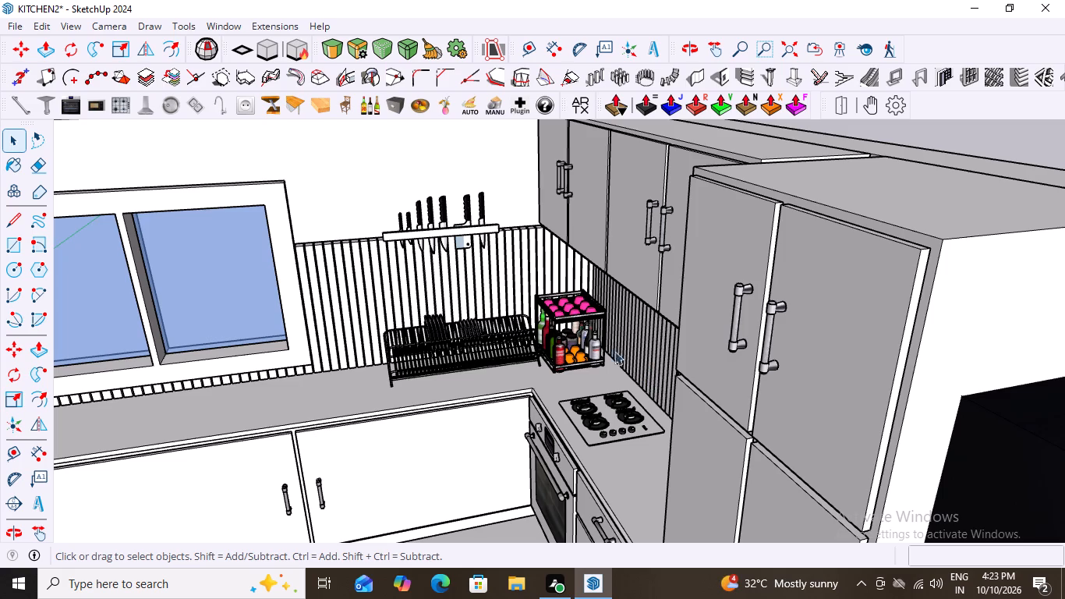
# Review the full kitchen layout again, checking the racks and hob around the countertop corner.
pyautogui.scroll(-9, 575, 313)
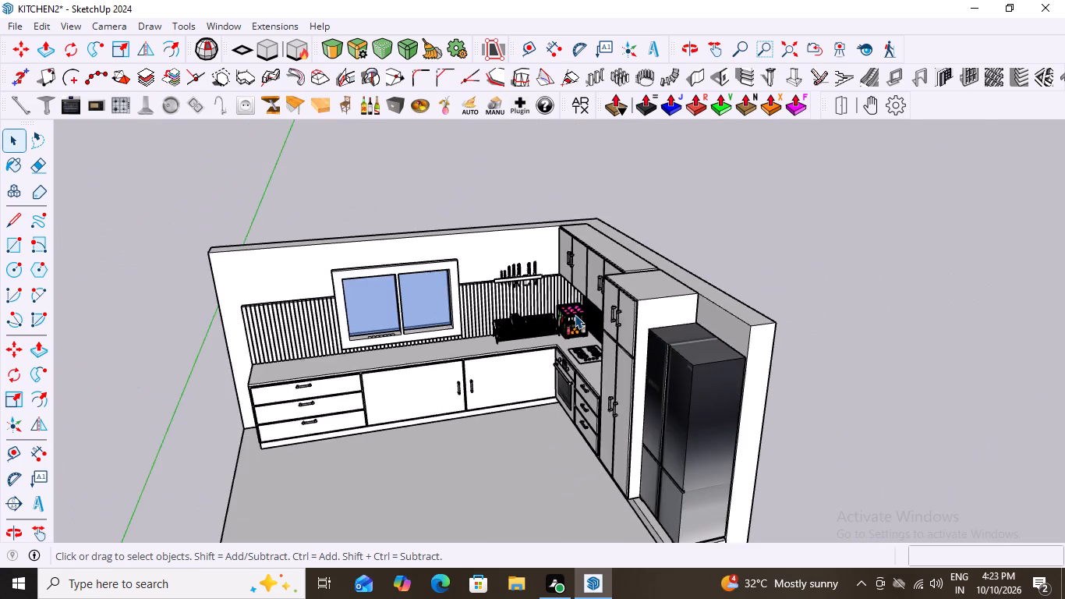
pyautogui.scroll(-3, 575, 314)
pyautogui.moveTo(530, 372); pyautogui.dragTo(529, 342, button='middle')
pyautogui.scroll(10, 534, 339)
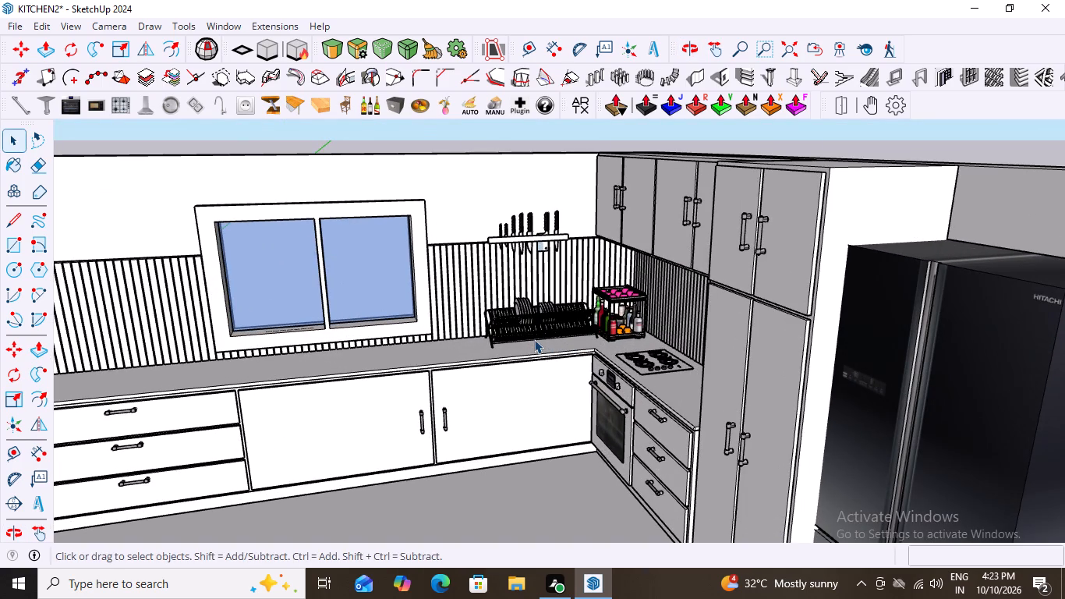
pyautogui.scroll(-6, 657, 303)
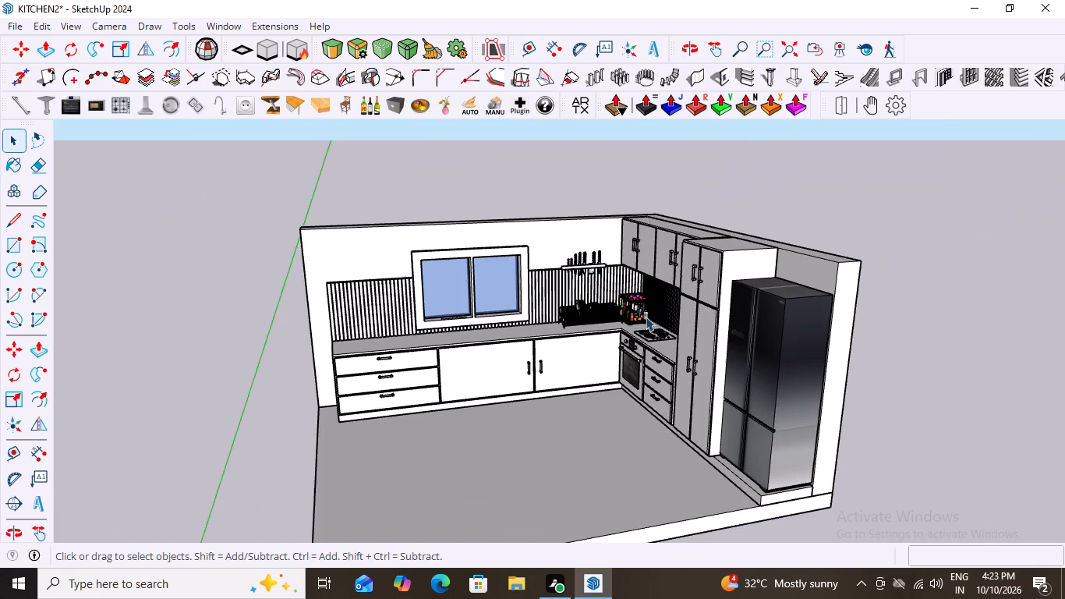
pyautogui.scroll(3, 547, 345)
pyautogui.moveTo(585, 316); pyautogui.dragTo(570, 356, button='middle')
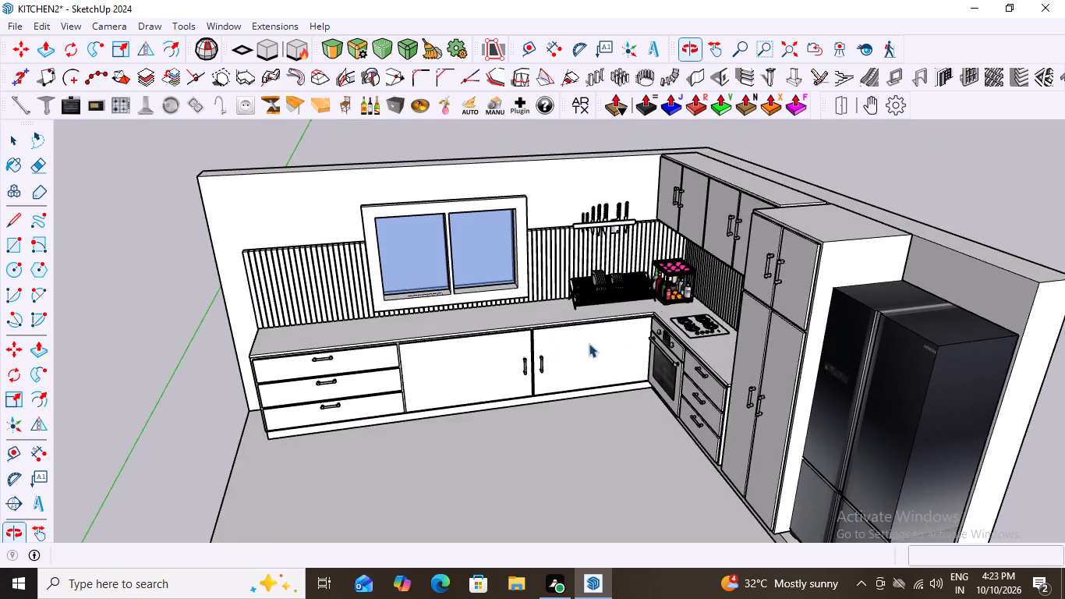
pyautogui.scroll(5, 677, 278)
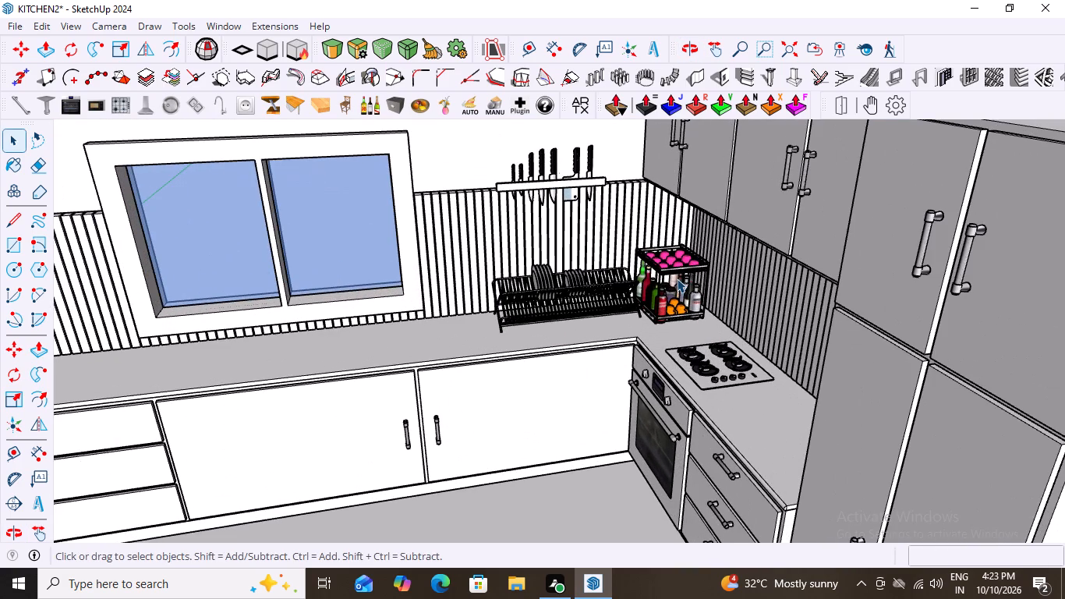
pyautogui.scroll(3, 677, 278)
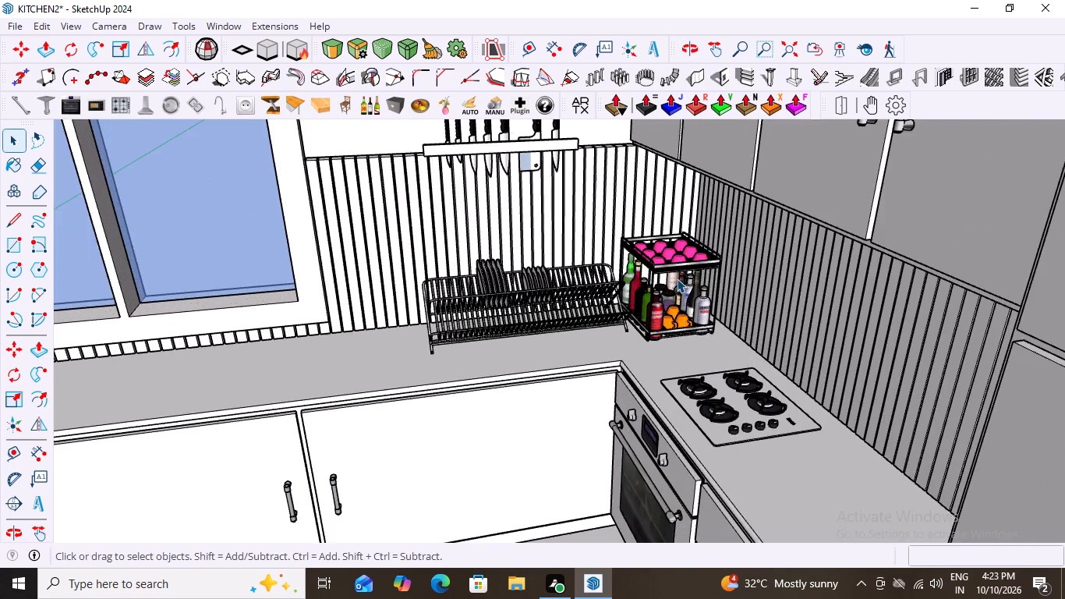
pyautogui.scroll(3, 677, 278)
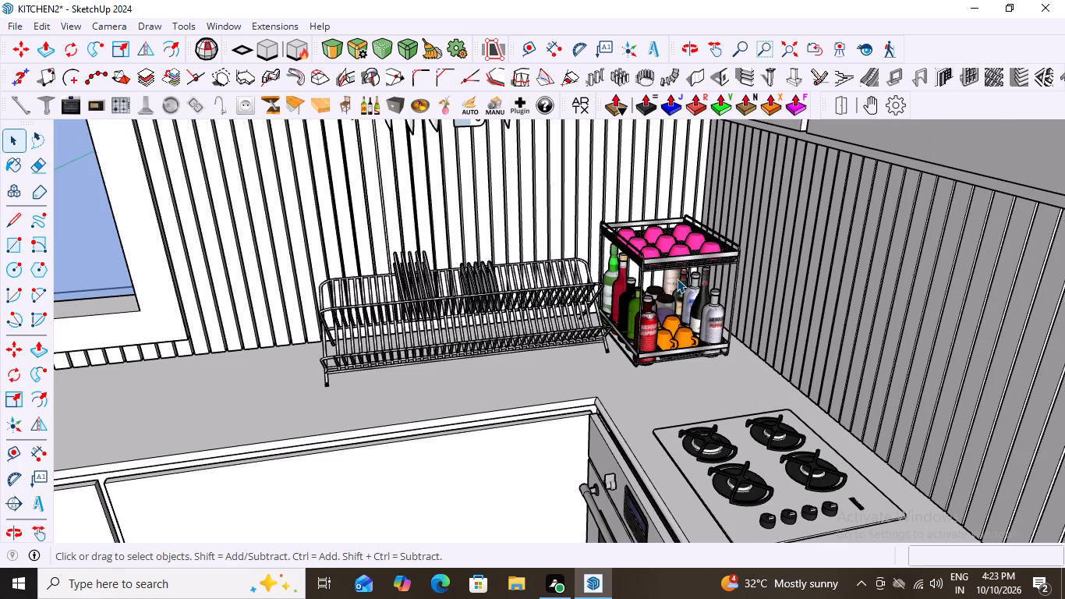
pyautogui.scroll(-12, 743, 256)
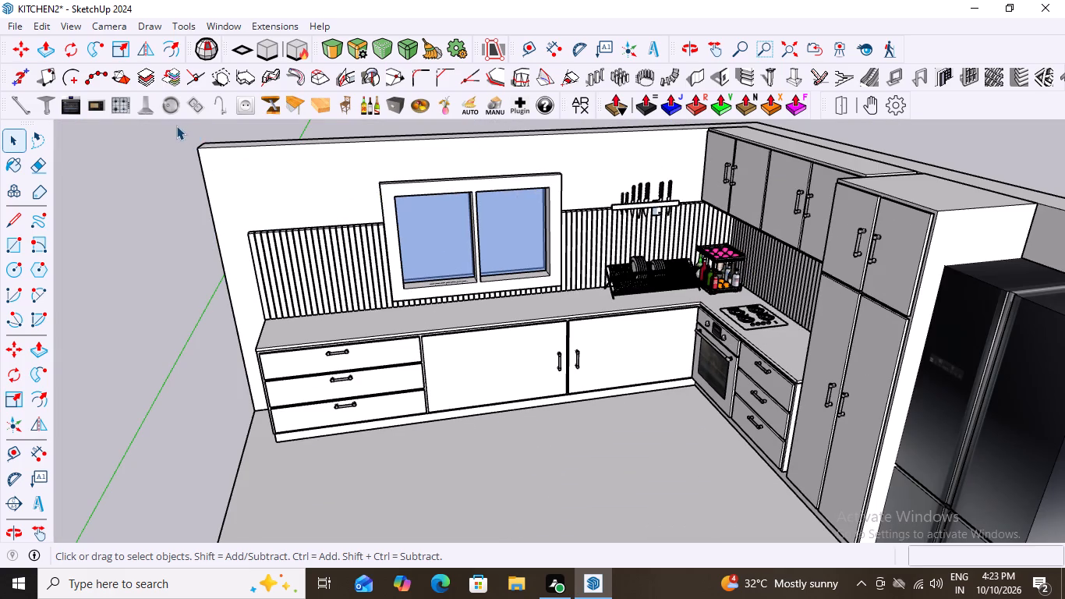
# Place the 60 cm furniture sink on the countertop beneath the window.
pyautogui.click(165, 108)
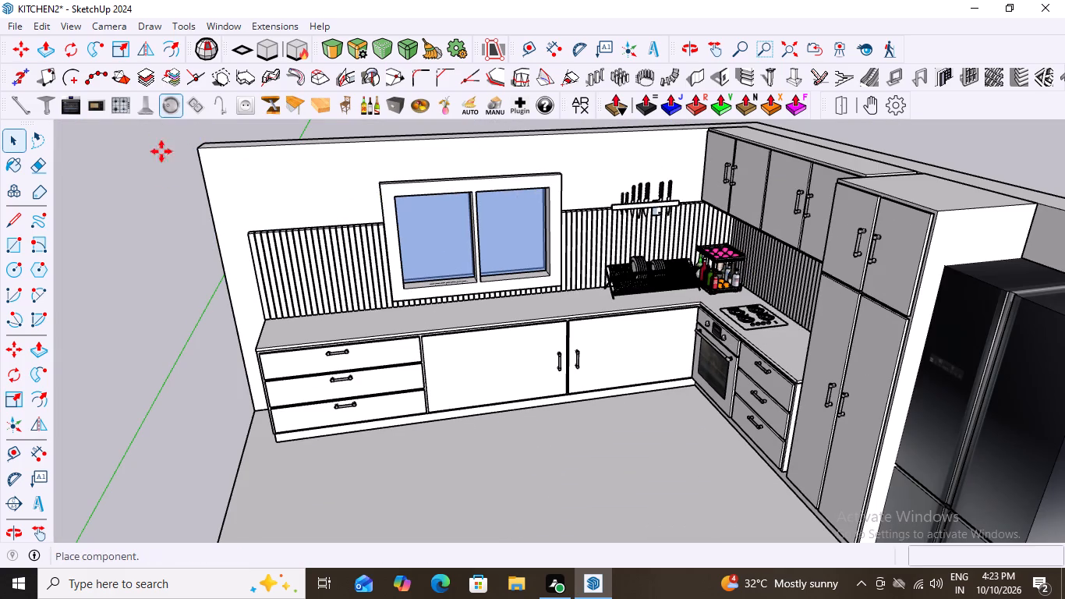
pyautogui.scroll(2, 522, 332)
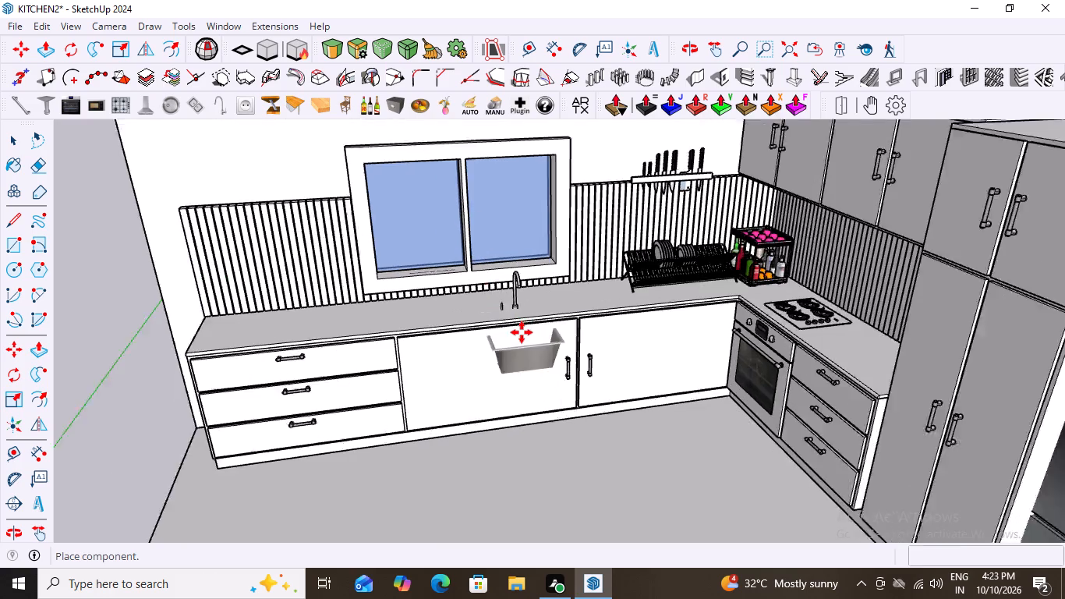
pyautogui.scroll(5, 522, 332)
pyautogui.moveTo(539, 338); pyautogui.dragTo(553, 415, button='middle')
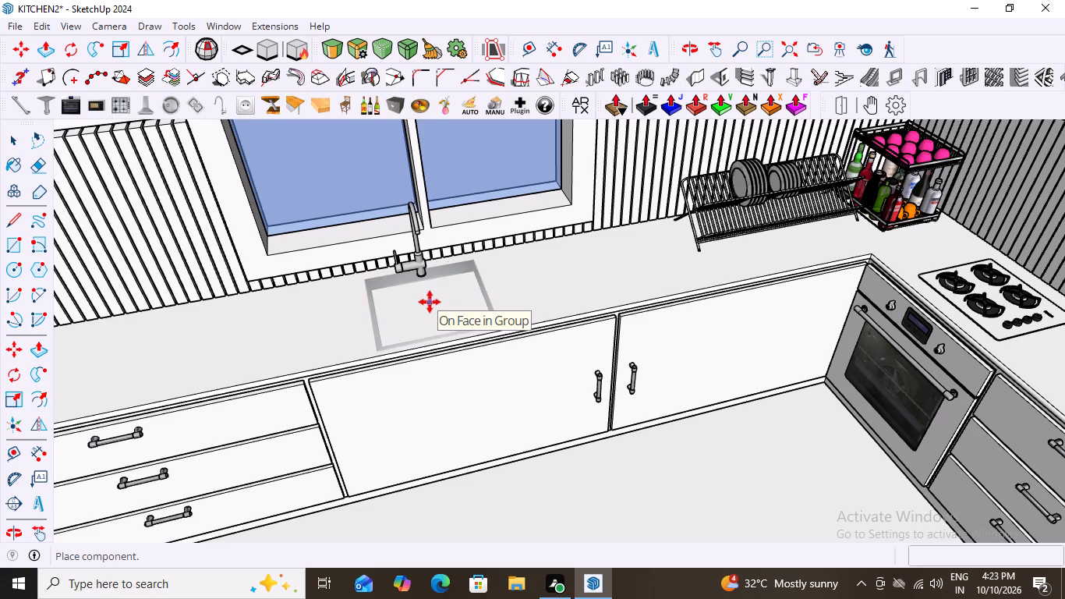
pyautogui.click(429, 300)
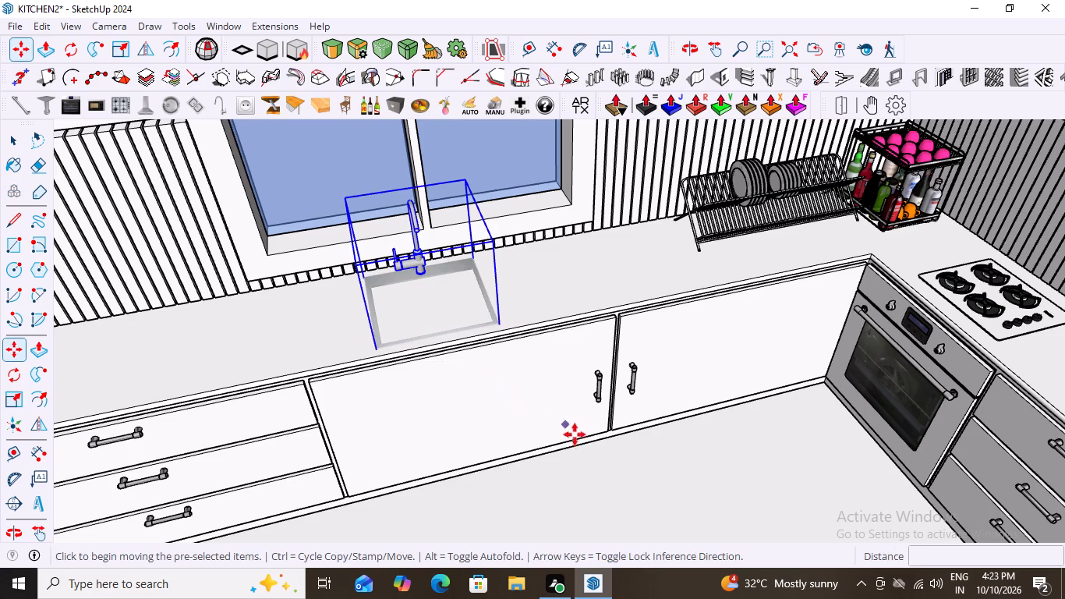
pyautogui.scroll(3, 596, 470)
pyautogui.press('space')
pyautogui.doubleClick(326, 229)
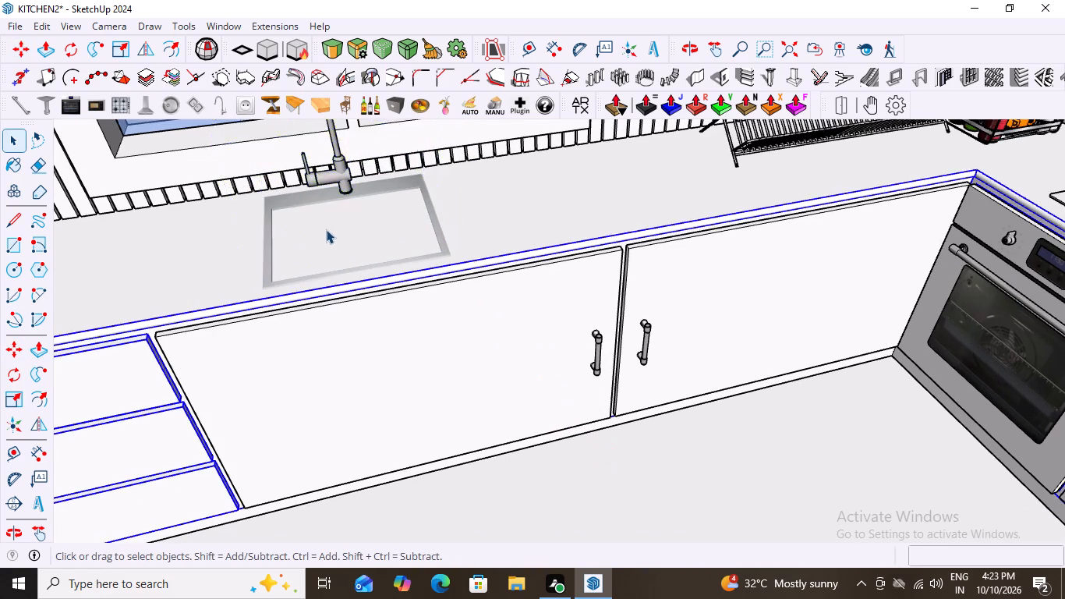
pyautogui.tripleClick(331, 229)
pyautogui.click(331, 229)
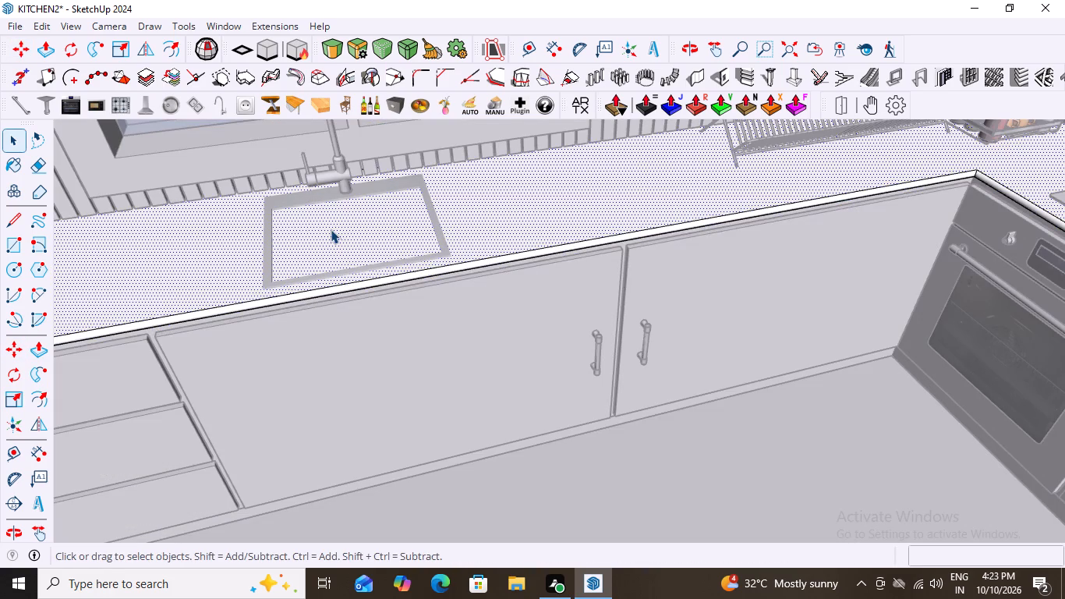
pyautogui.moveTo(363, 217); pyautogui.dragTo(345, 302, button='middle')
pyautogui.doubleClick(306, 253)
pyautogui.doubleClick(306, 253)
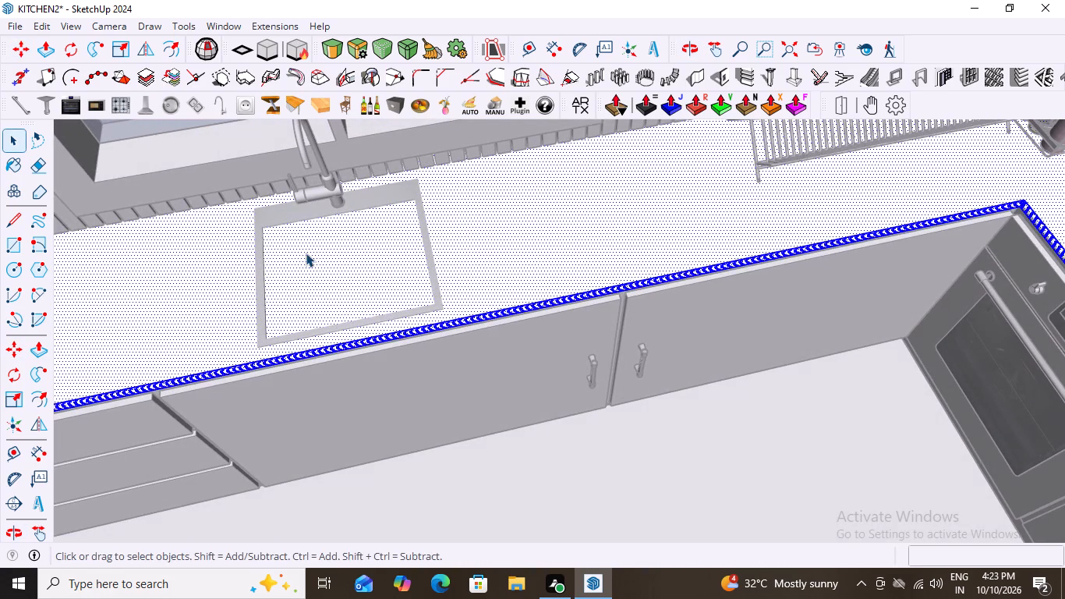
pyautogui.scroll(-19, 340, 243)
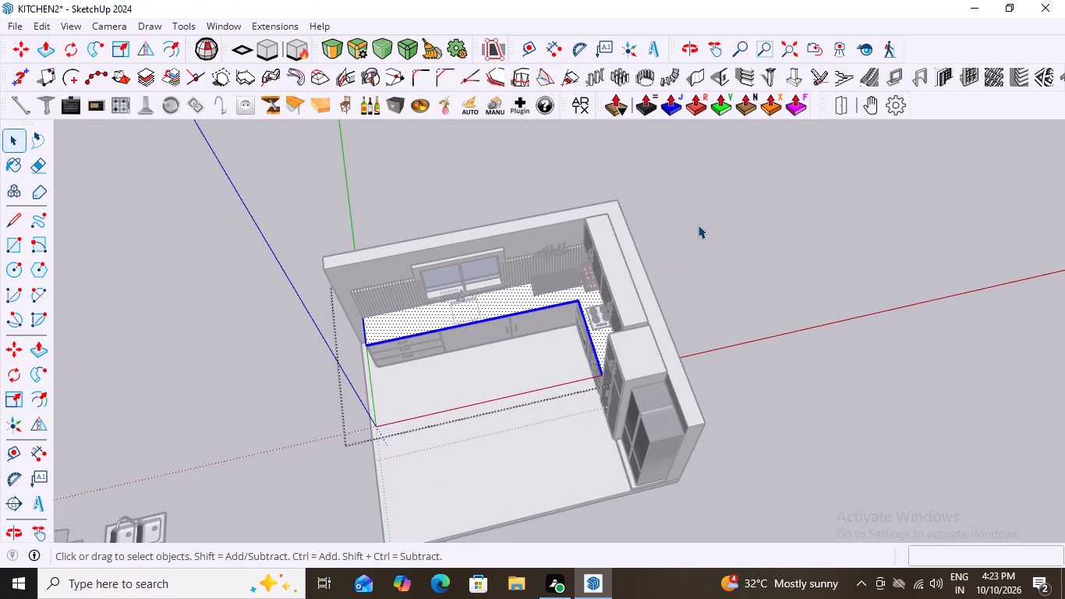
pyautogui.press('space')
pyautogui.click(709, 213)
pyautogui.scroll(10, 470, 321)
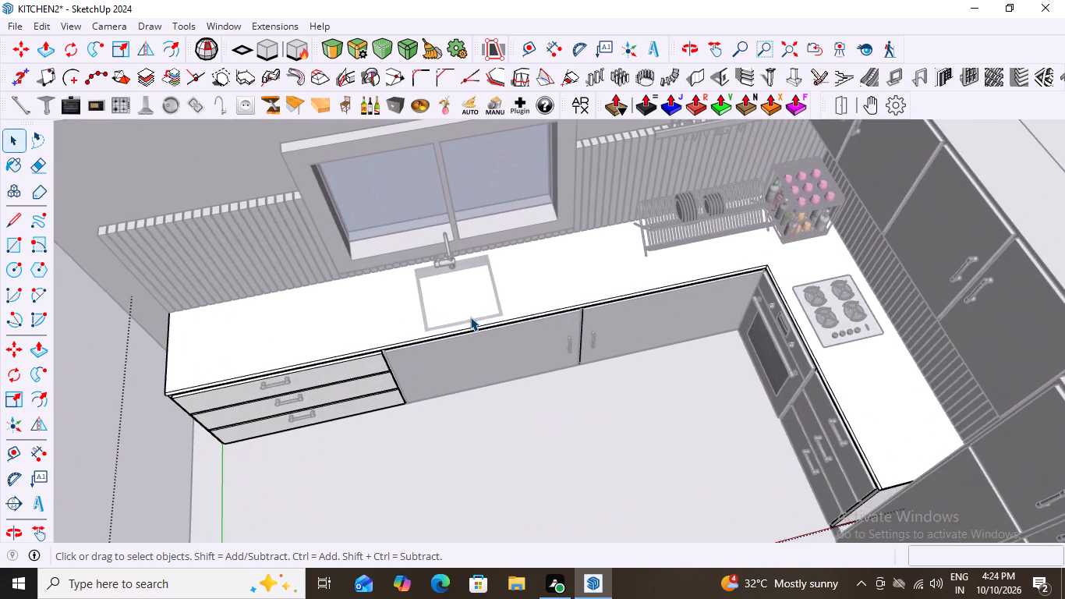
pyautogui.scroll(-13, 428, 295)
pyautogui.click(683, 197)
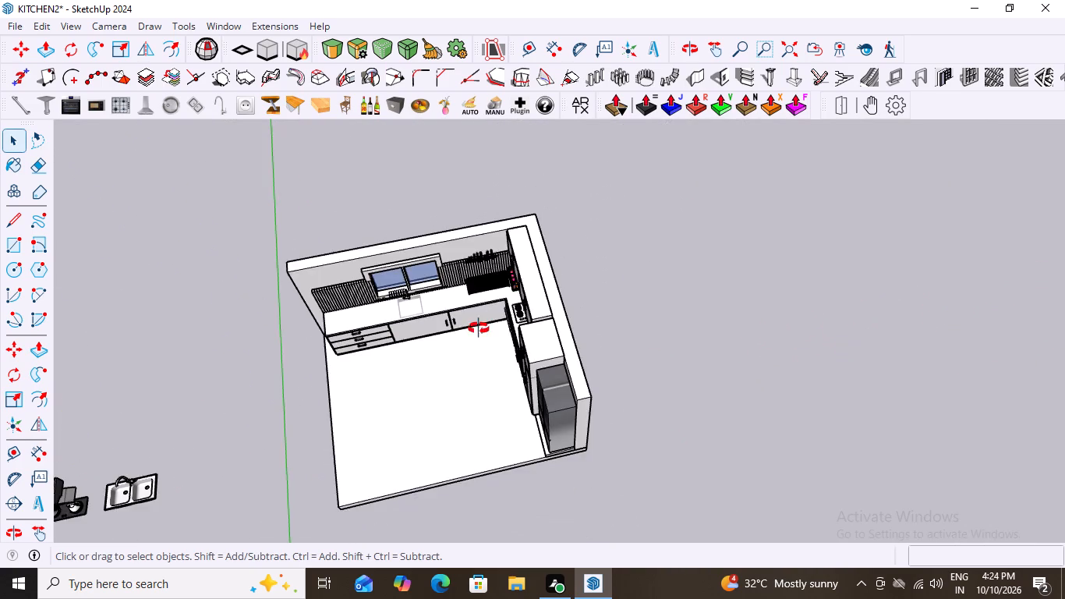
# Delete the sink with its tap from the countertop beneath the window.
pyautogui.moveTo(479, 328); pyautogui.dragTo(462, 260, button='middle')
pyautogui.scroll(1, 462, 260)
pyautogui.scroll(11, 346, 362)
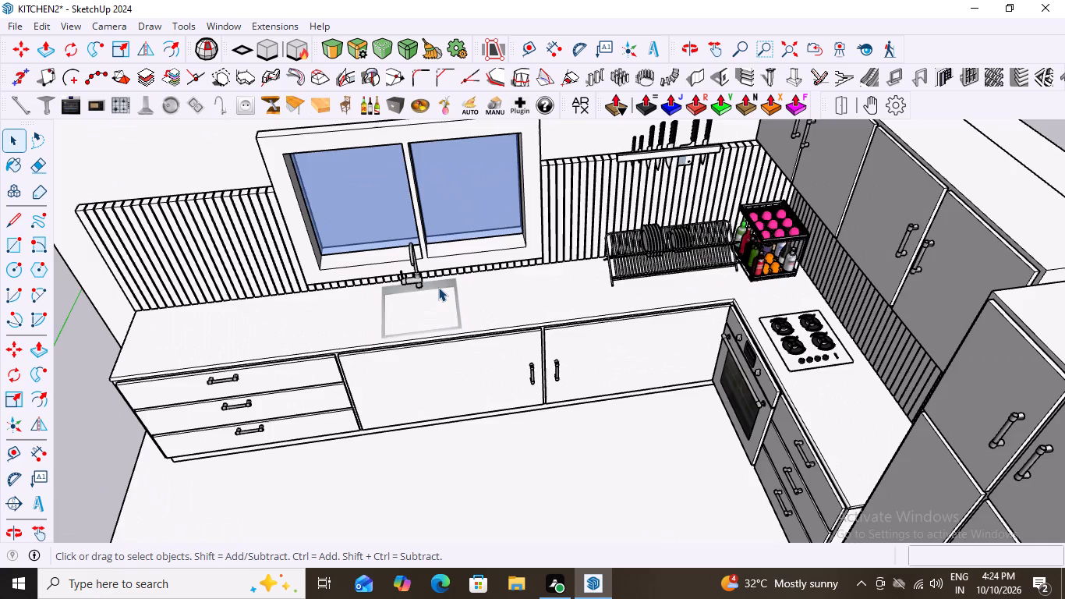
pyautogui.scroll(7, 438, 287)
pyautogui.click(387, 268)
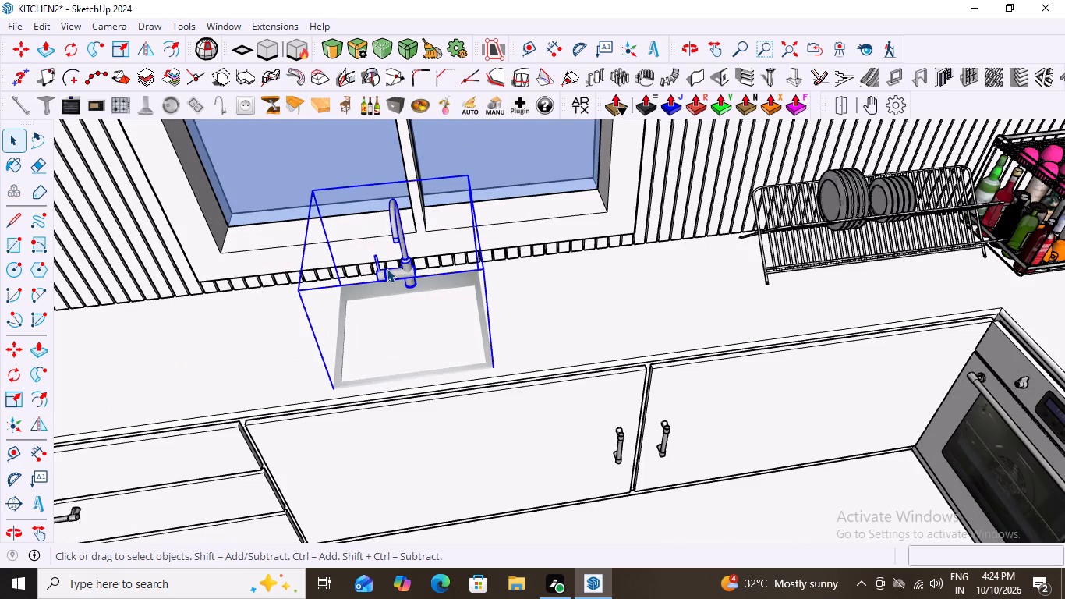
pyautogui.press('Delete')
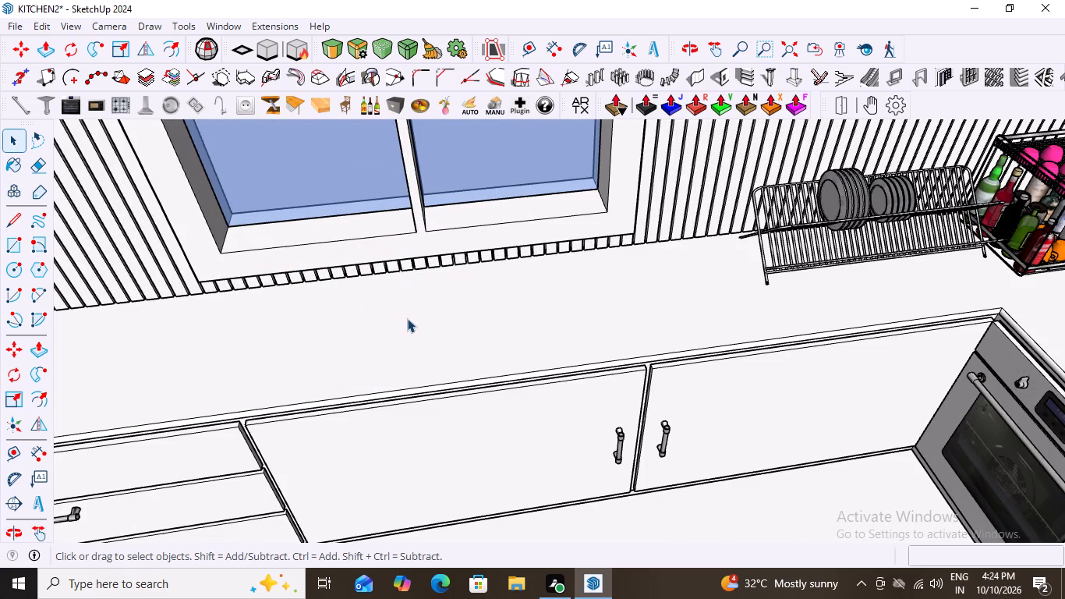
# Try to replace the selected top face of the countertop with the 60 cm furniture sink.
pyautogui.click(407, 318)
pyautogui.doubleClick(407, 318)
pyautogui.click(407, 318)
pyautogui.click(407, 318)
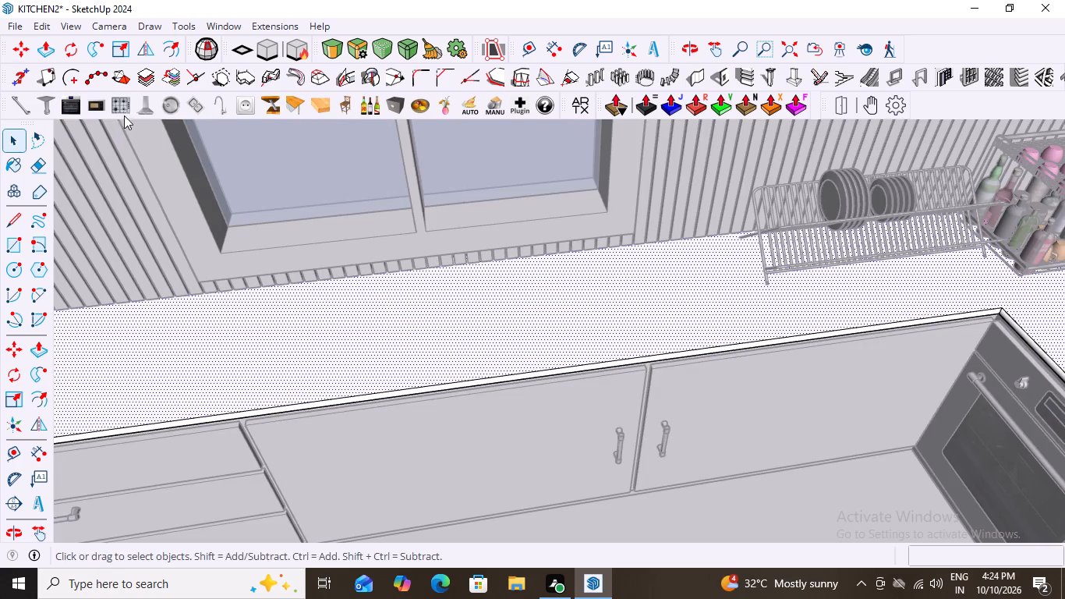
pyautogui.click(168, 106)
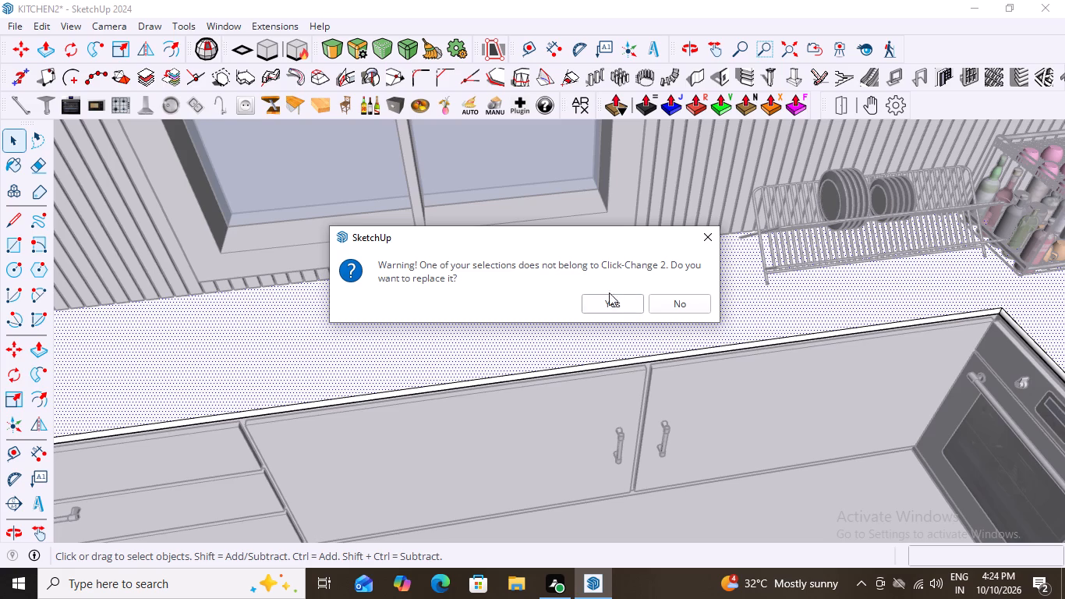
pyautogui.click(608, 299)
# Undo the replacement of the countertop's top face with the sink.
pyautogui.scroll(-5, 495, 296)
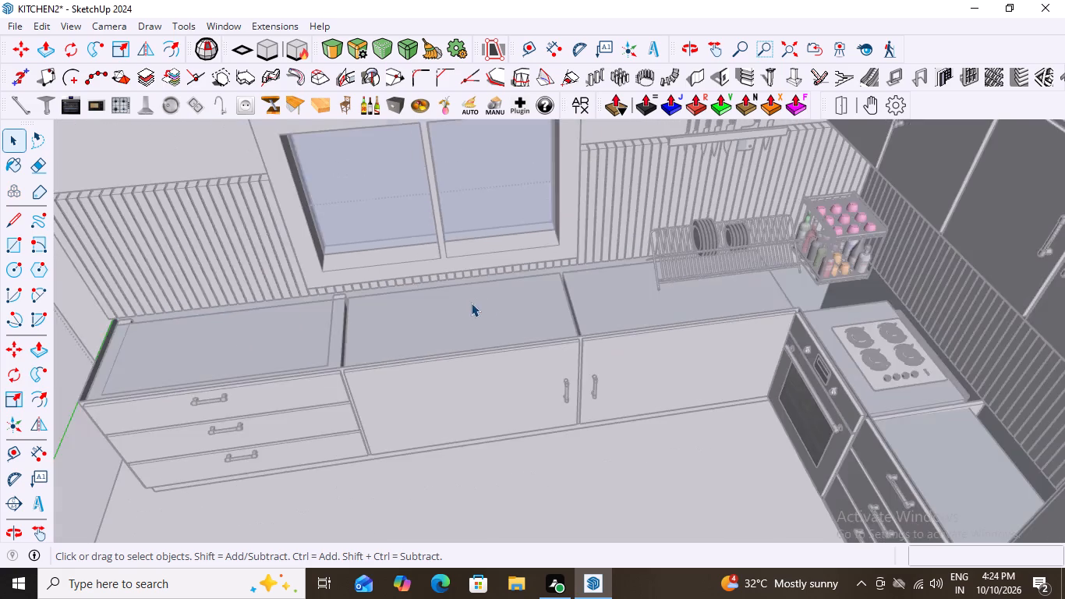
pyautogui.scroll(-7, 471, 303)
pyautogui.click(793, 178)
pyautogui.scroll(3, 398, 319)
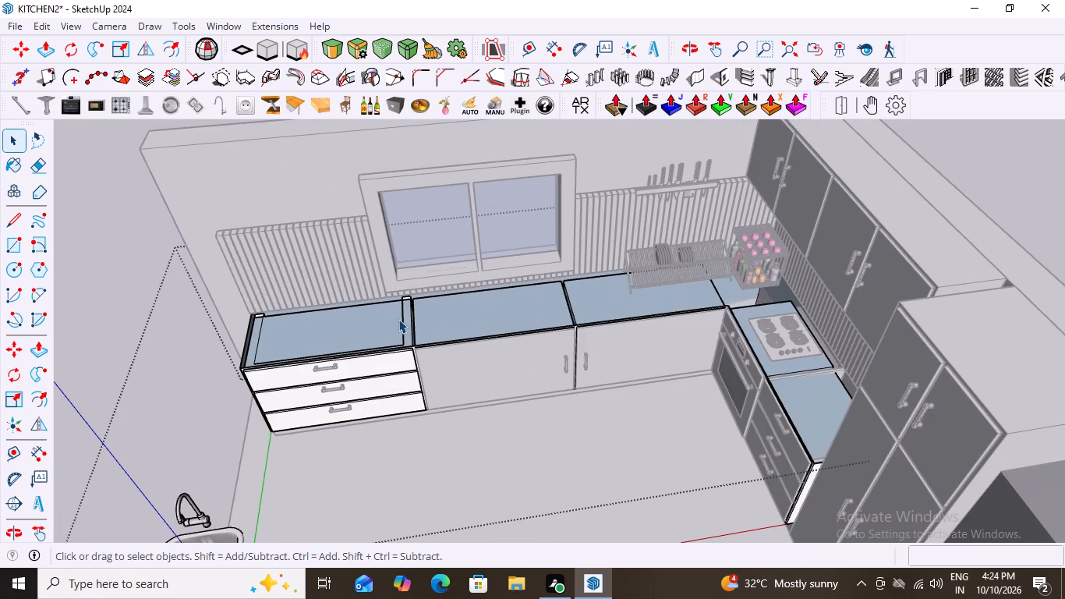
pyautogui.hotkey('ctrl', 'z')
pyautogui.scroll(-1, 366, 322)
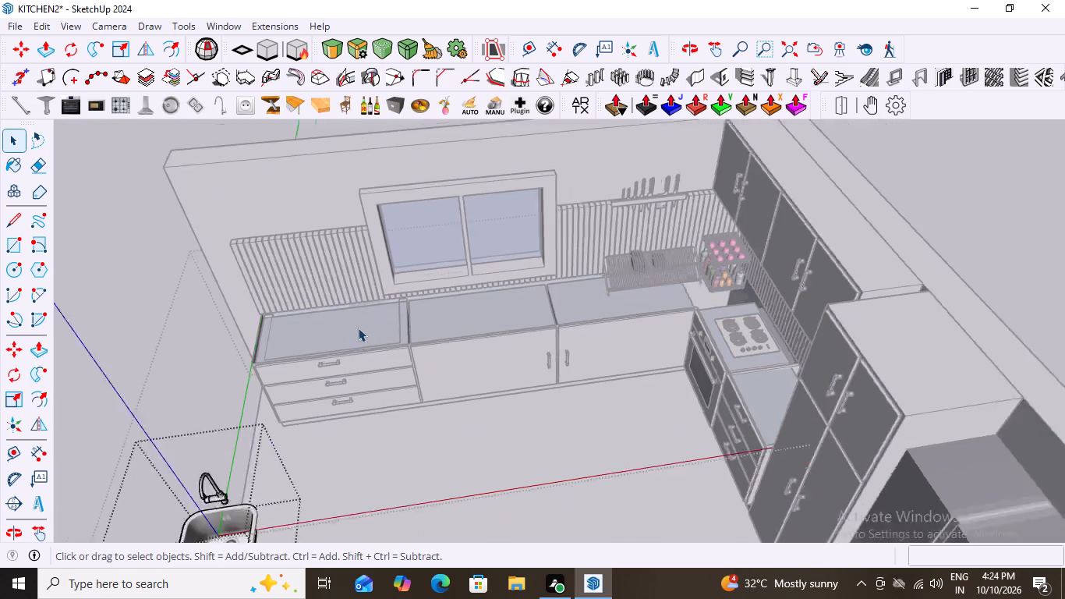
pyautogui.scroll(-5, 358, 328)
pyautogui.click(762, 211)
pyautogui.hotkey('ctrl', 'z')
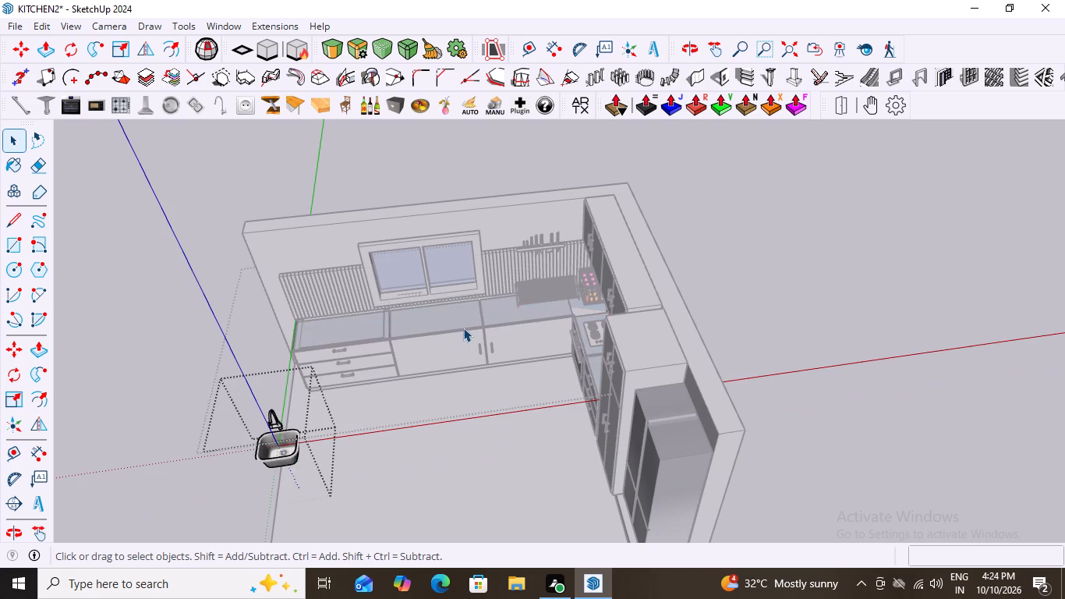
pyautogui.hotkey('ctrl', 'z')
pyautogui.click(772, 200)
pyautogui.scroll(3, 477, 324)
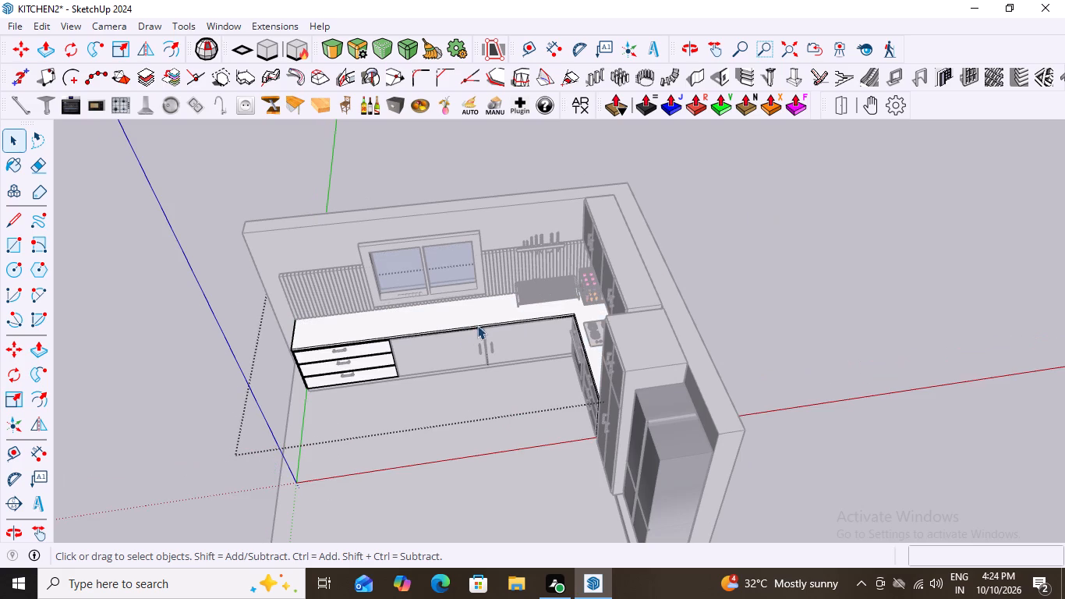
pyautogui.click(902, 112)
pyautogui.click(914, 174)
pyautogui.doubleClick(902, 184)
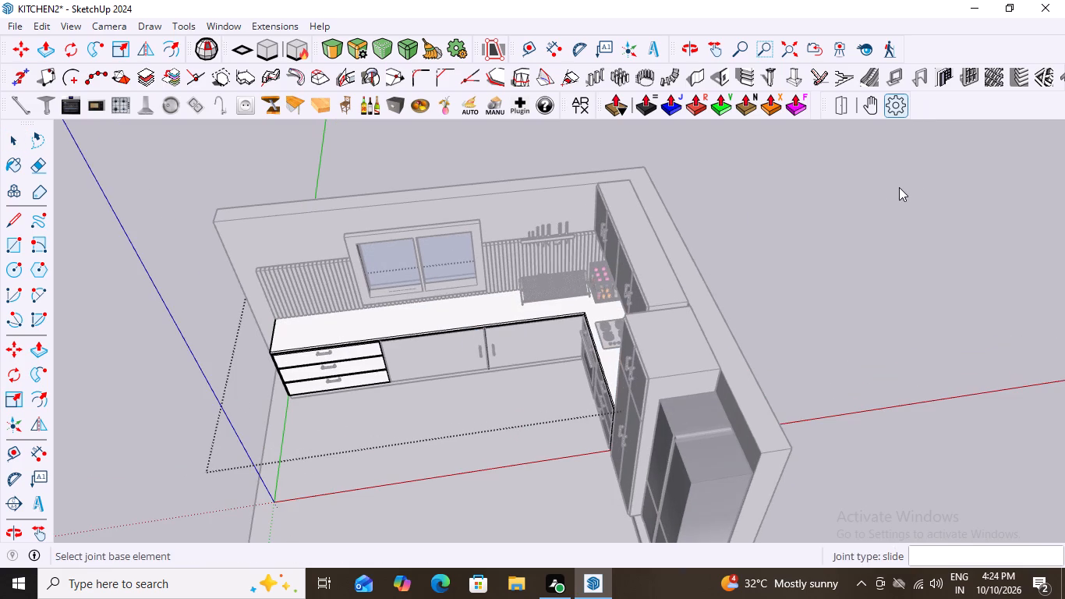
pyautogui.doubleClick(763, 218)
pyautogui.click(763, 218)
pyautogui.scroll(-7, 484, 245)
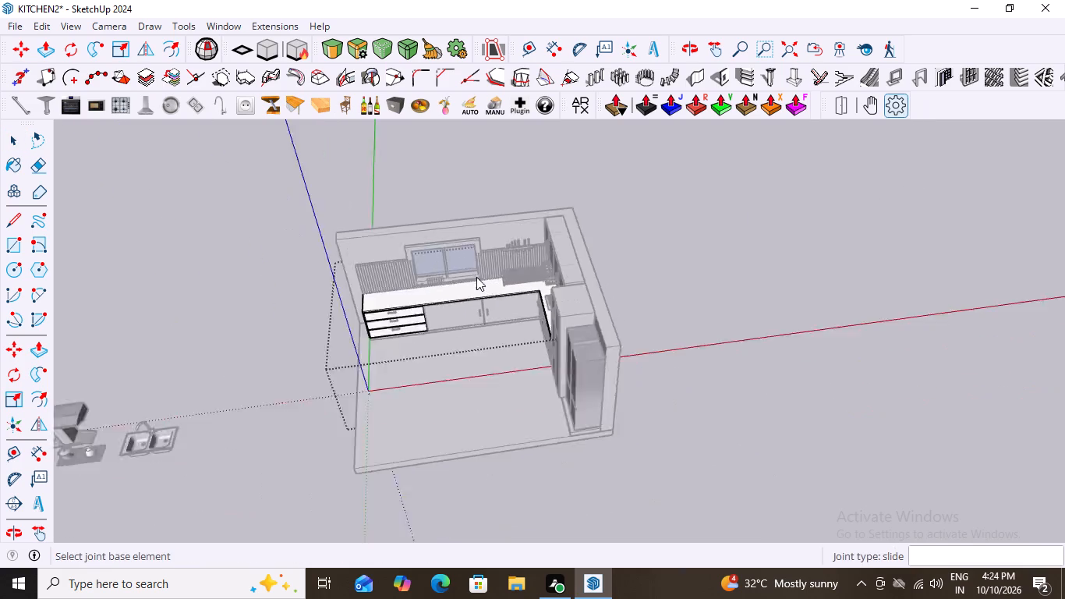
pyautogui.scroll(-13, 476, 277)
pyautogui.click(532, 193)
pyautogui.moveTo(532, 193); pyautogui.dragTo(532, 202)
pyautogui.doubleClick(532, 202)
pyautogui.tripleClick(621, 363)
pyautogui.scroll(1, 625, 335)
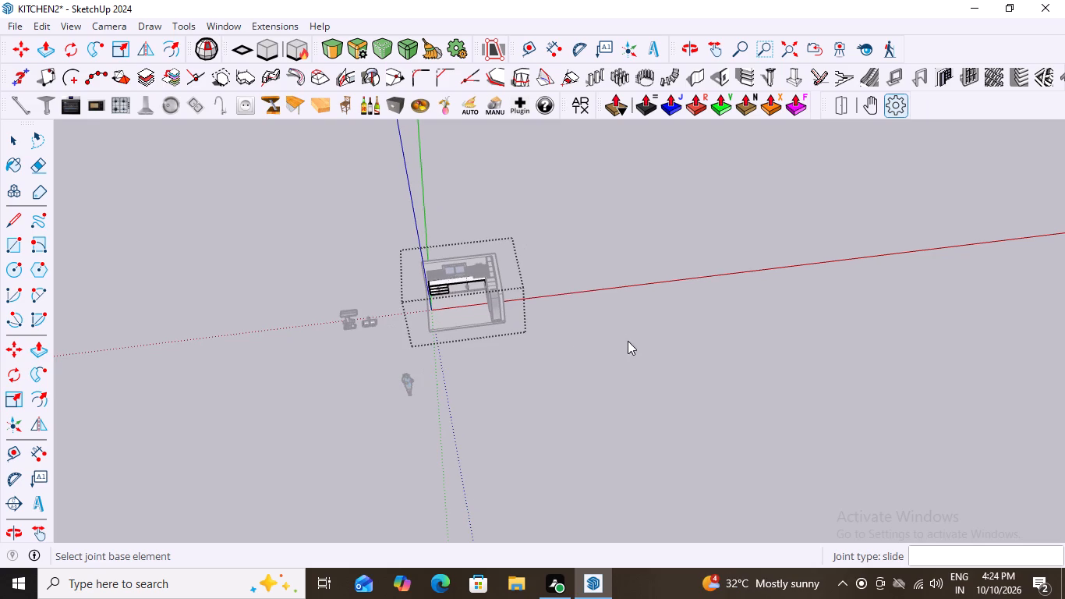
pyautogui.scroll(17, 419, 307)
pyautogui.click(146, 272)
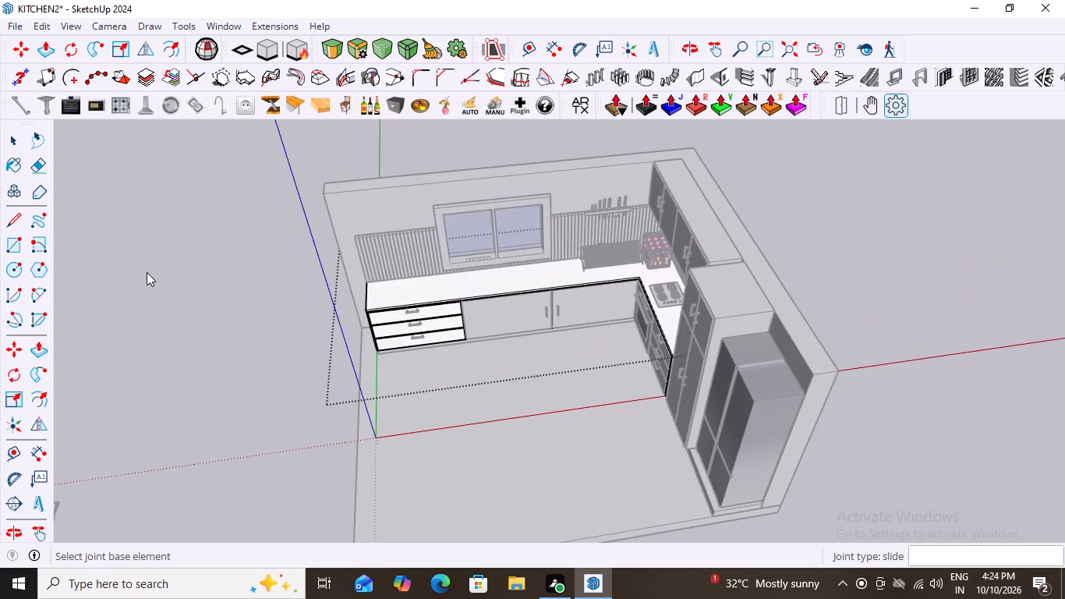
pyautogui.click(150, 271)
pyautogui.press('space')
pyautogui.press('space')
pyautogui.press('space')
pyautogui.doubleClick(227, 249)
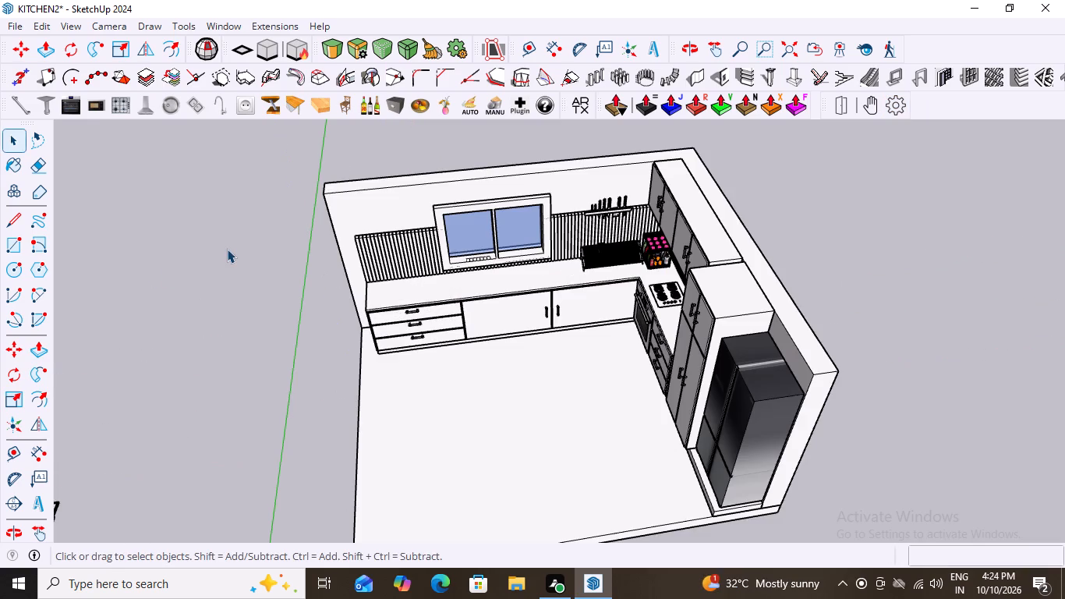
# Review the kitchen from several angles, checking the window-side countertop, corner racks, hob, oven and tall cabinets.
pyautogui.scroll(-3, 233, 248)
pyautogui.scroll(6, 413, 257)
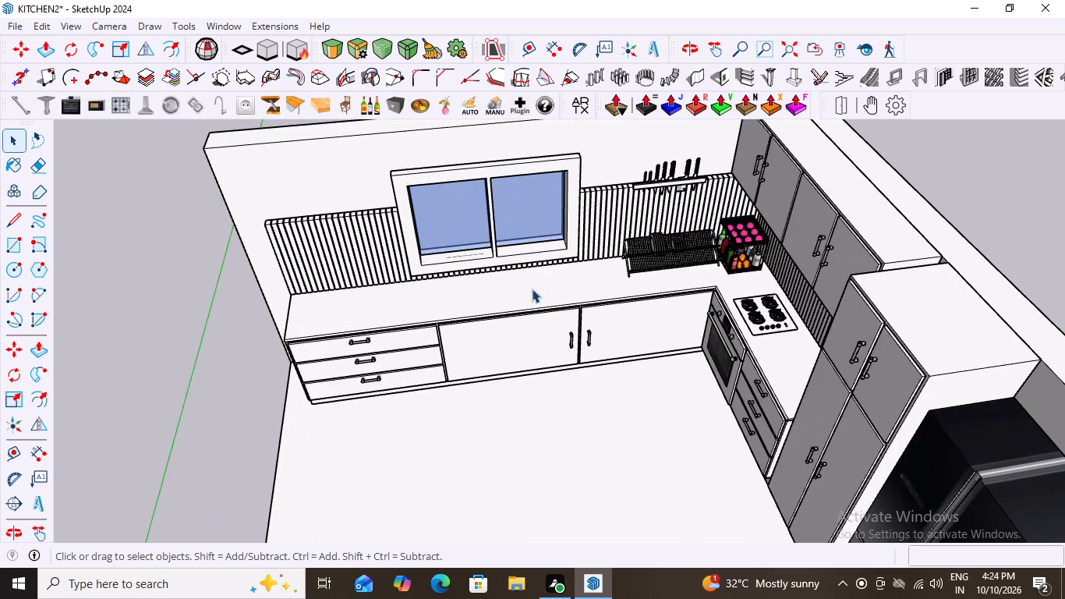
pyautogui.moveTo(532, 289); pyautogui.dragTo(510, 174, button='middle')
pyautogui.scroll(1, 532, 289)
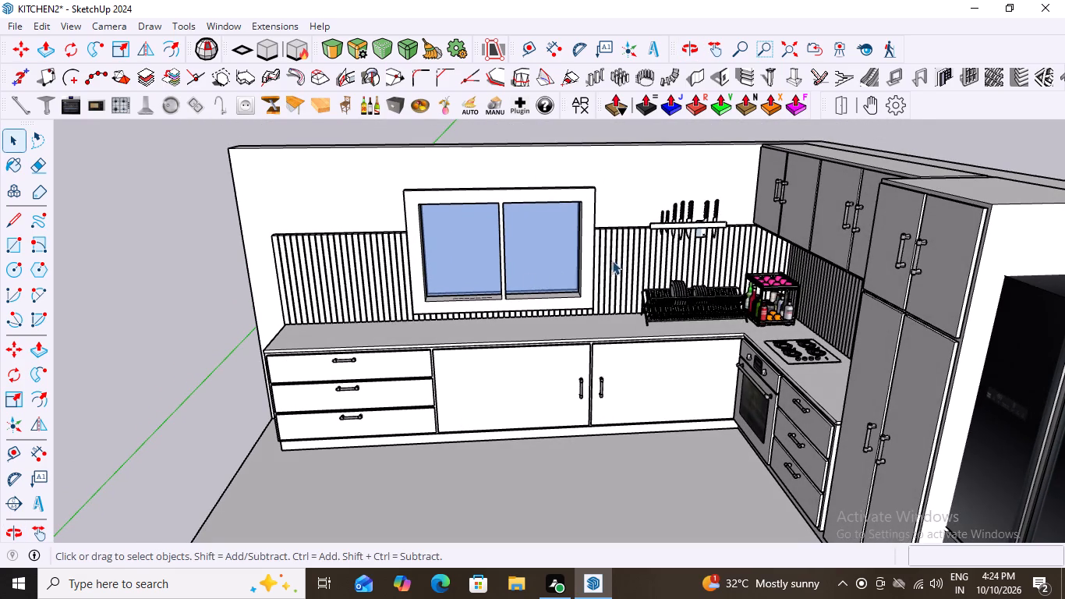
pyautogui.scroll(-2, 458, 296)
pyautogui.moveTo(476, 338); pyautogui.dragTo(619, 307, button='middle')
pyautogui.scroll(6, 648, 294)
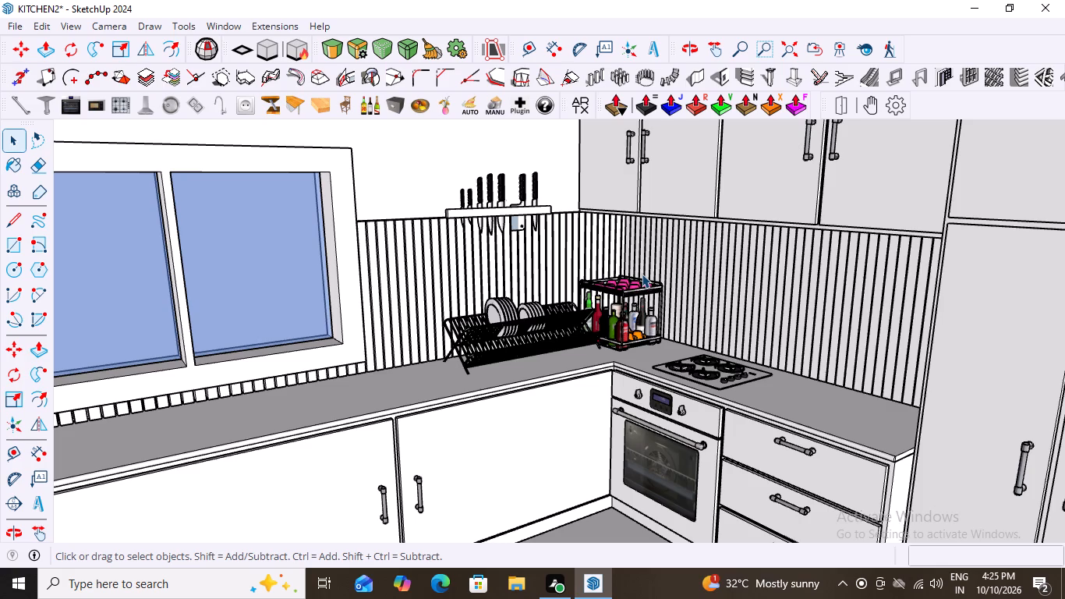
pyautogui.scroll(-1, 495, 229)
pyautogui.moveTo(481, 225); pyautogui.dragTo(670, 324, button='middle')
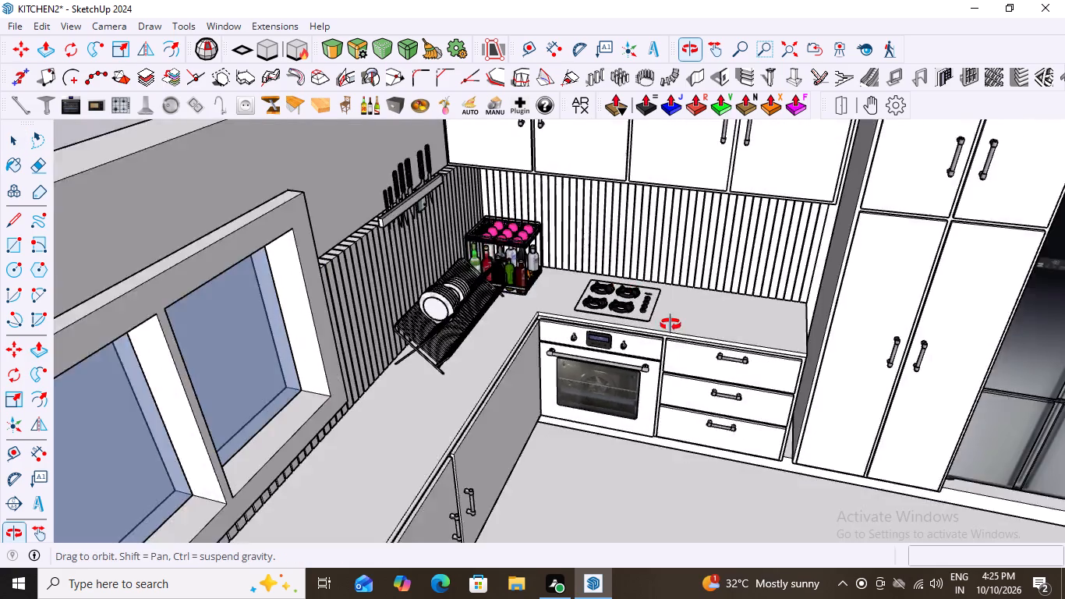
pyautogui.moveTo(670, 324); pyautogui.dragTo(523, 316, button='middle')
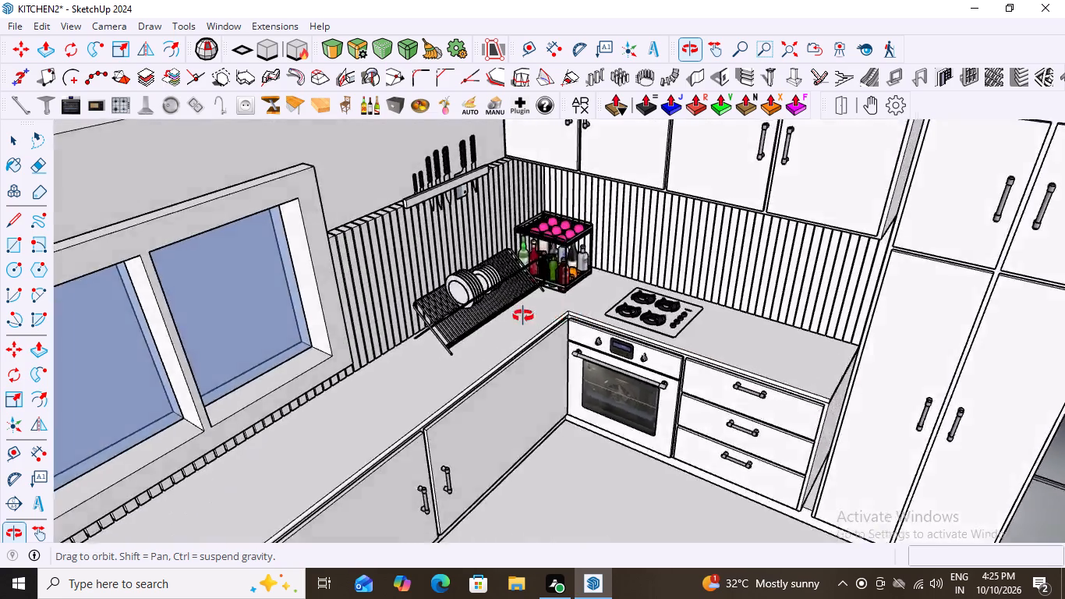
pyautogui.moveTo(523, 316); pyautogui.dragTo(381, 282, button='middle')
pyautogui.scroll(-6, 327, 250)
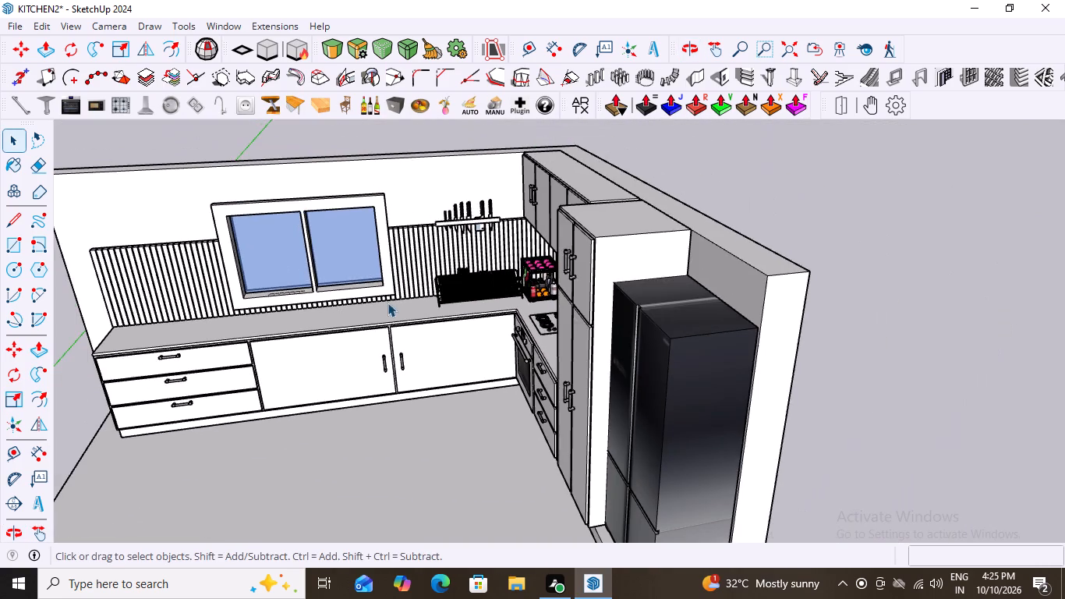
pyautogui.moveTo(526, 292); pyautogui.dragTo(515, 258, button='middle')
pyautogui.scroll(1, 474, 296)
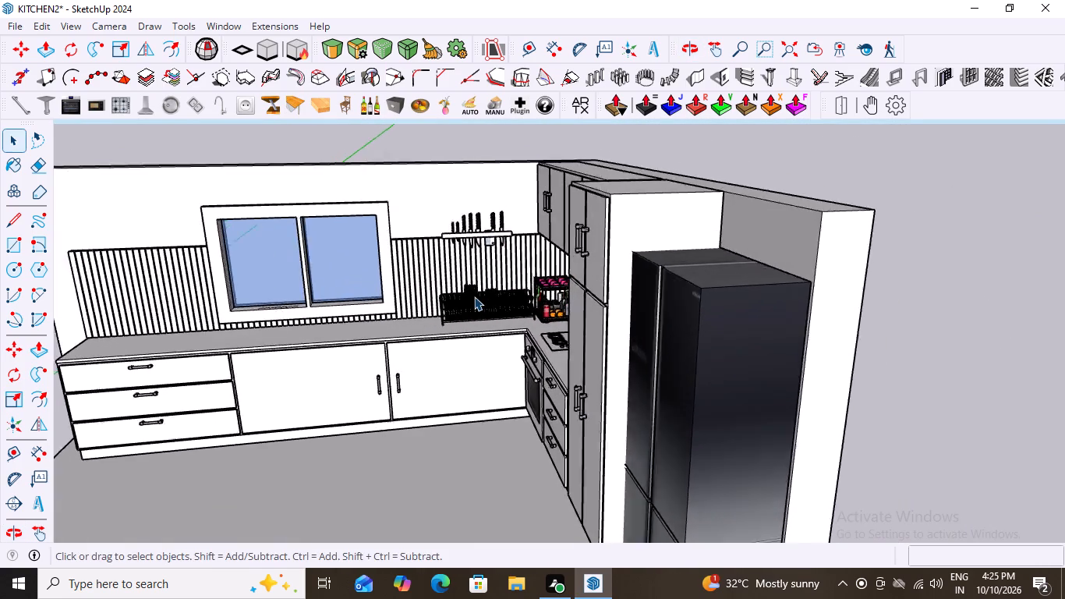
pyautogui.scroll(5, 474, 296)
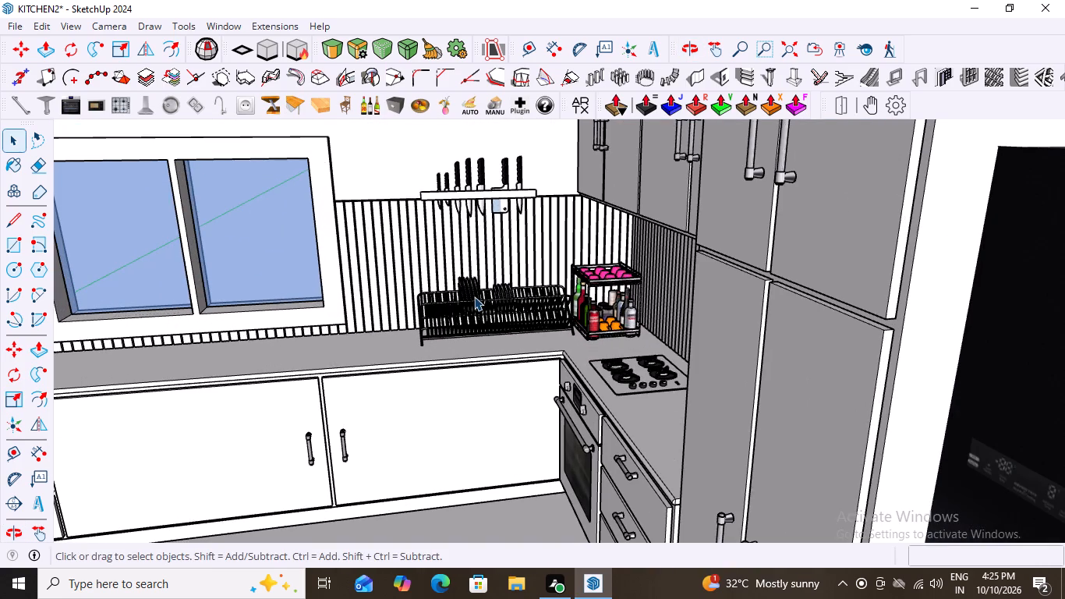
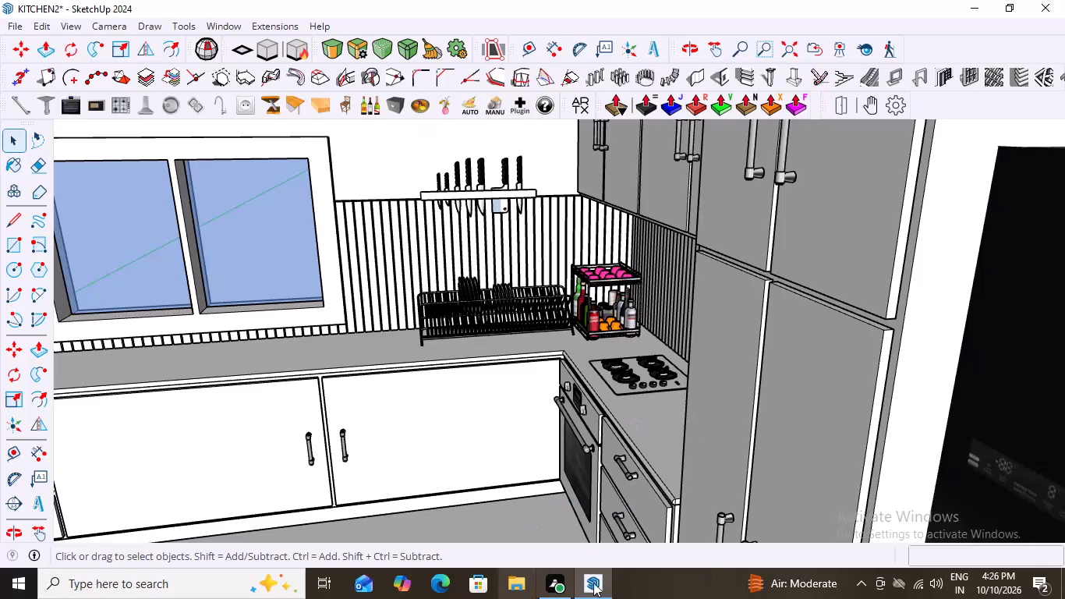
# Examine the whole kitchen layout from several angles, focusing on the countertop run beneath the window.
pyautogui.scroll(-9, 450, 381)
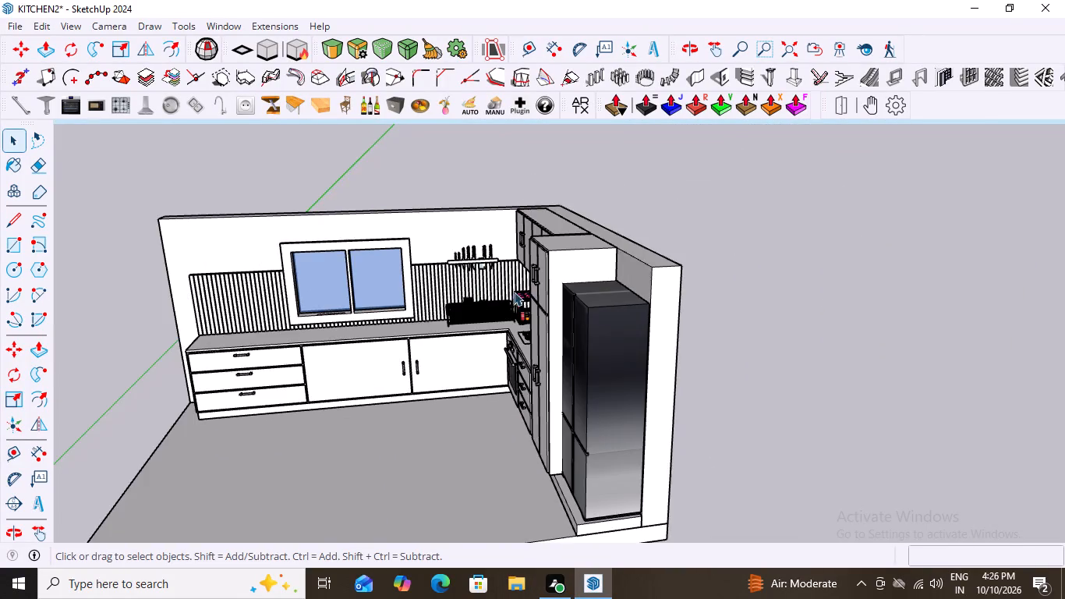
pyautogui.scroll(-4, 540, 298)
pyautogui.moveTo(511, 370); pyautogui.dragTo(751, 316, button='middle')
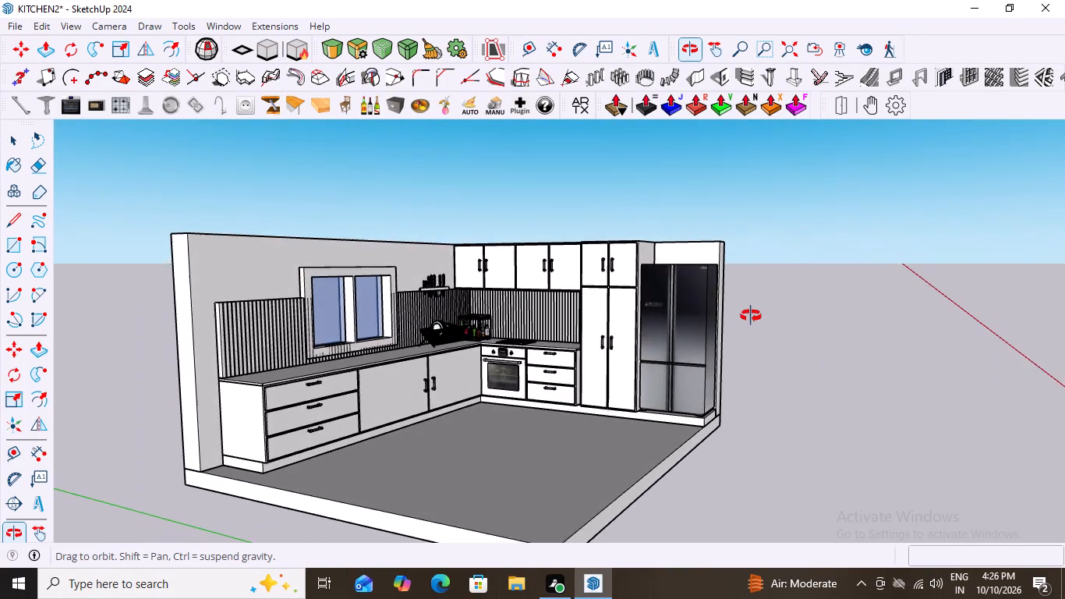
pyautogui.moveTo(751, 316); pyautogui.dragTo(615, 355, button='middle')
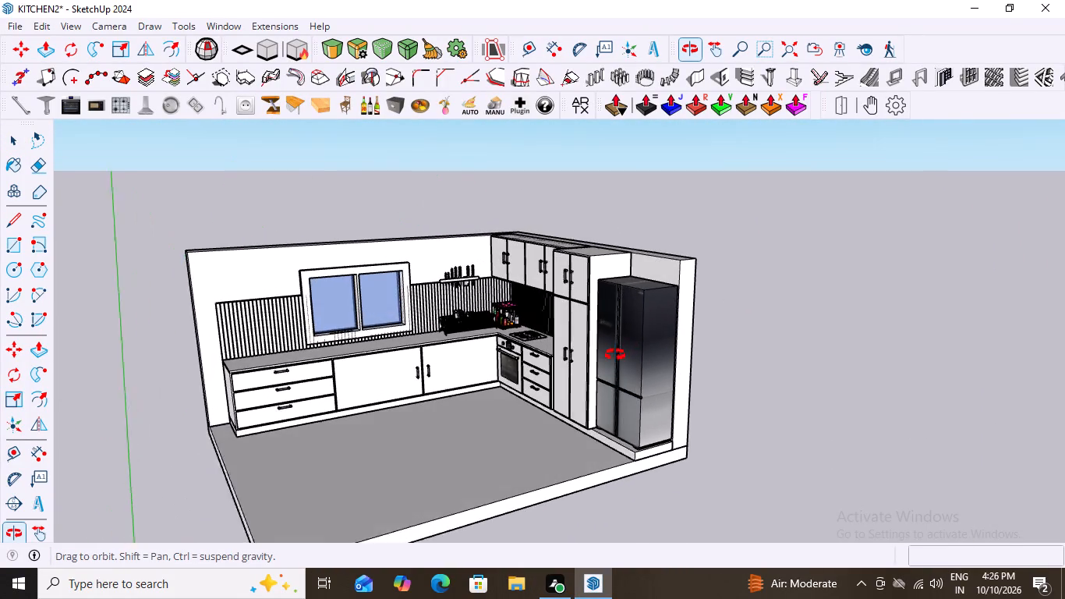
pyautogui.moveTo(615, 355); pyautogui.dragTo(473, 403, button='middle')
pyautogui.scroll(-6, 516, 275)
pyautogui.scroll(1, 478, 316)
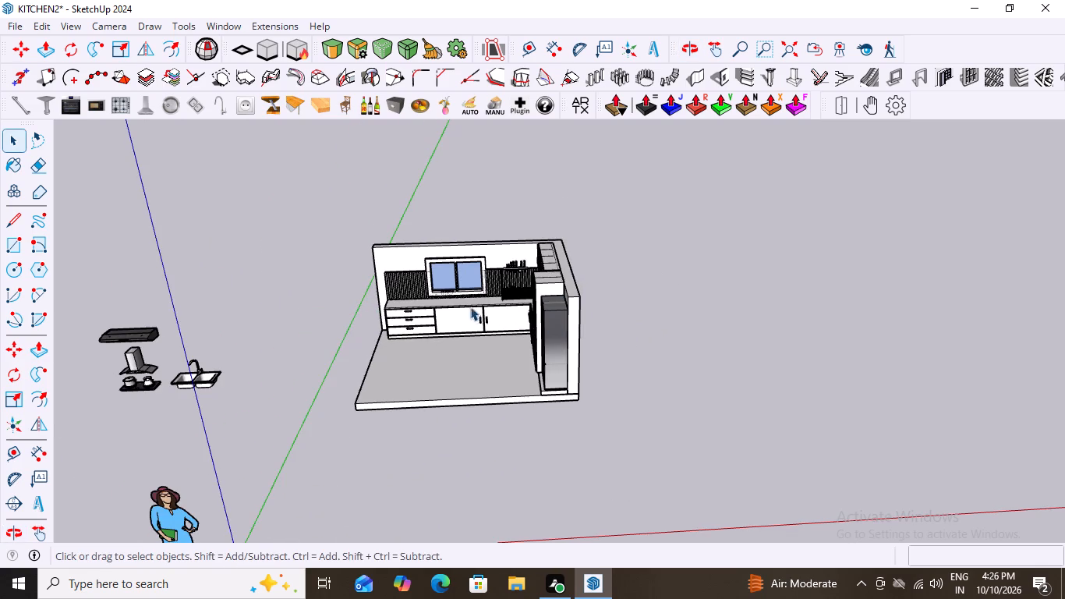
pyautogui.scroll(5, 470, 307)
pyautogui.moveTo(460, 304); pyautogui.dragTo(503, 353, button='middle')
pyautogui.scroll(2, 442, 304)
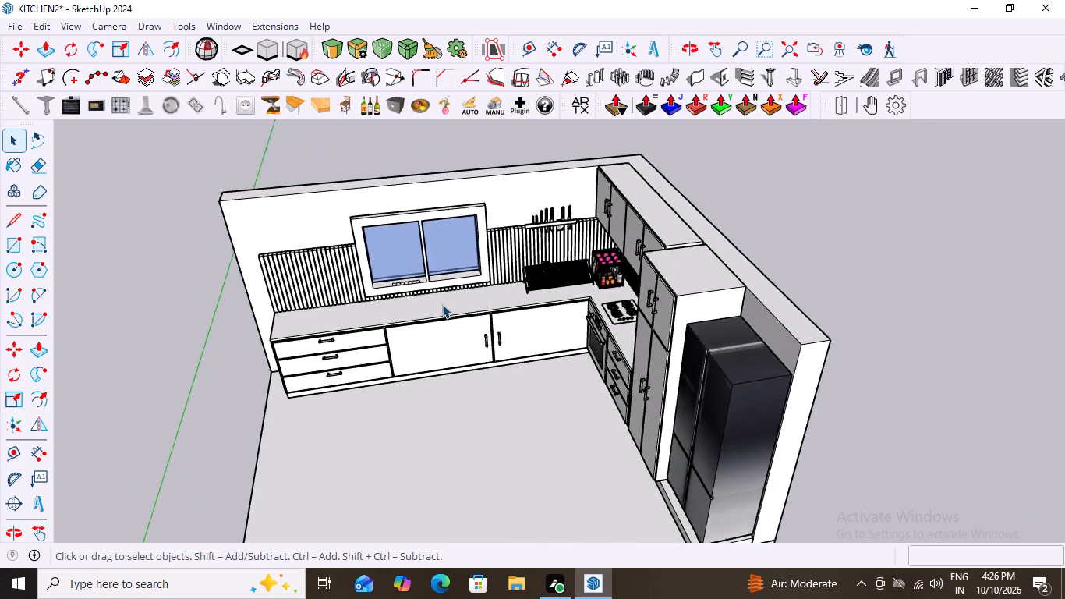
pyautogui.scroll(3, 442, 304)
pyautogui.moveTo(442, 304); pyautogui.dragTo(482, 250, button='middle')
pyautogui.moveTo(420, 350); pyautogui.dragTo(366, 362, button='middle')
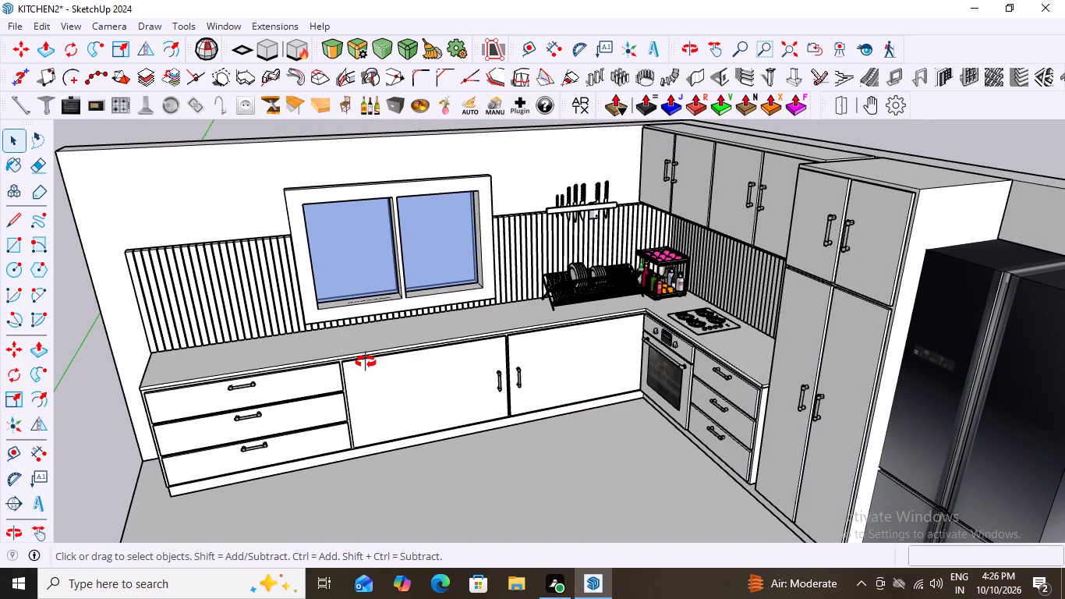
pyautogui.moveTo(366, 362); pyautogui.dragTo(341, 352, button='middle')
pyautogui.scroll(-1, 446, 335)
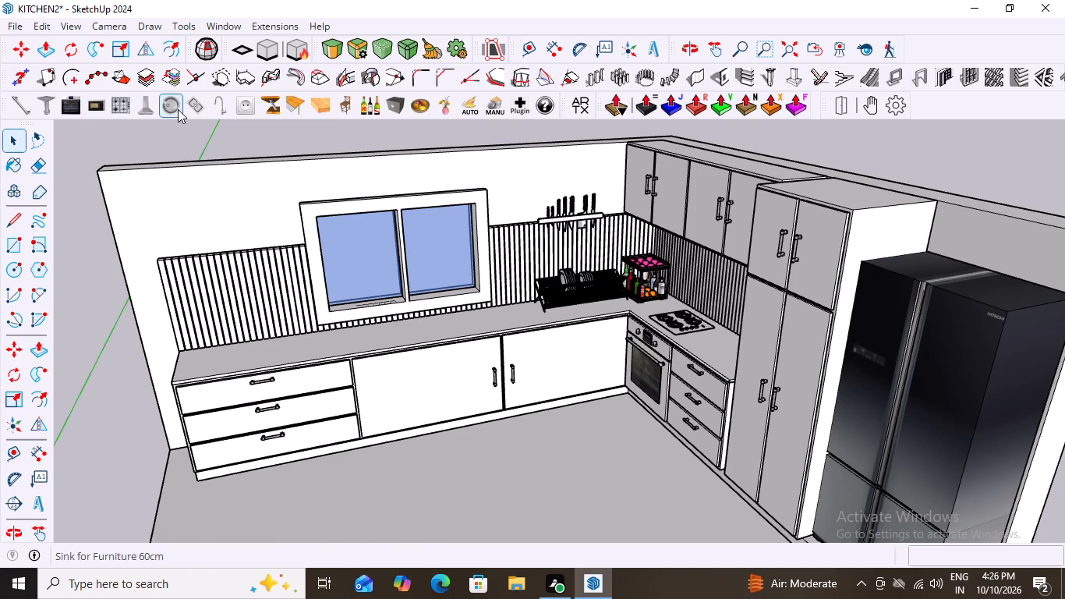
# Place the 60 cm furniture sink with its tap on the countertop beneath the window.
pyautogui.click(174, 105)
pyautogui.moveTo(452, 355); pyautogui.dragTo(412, 408, button='middle')
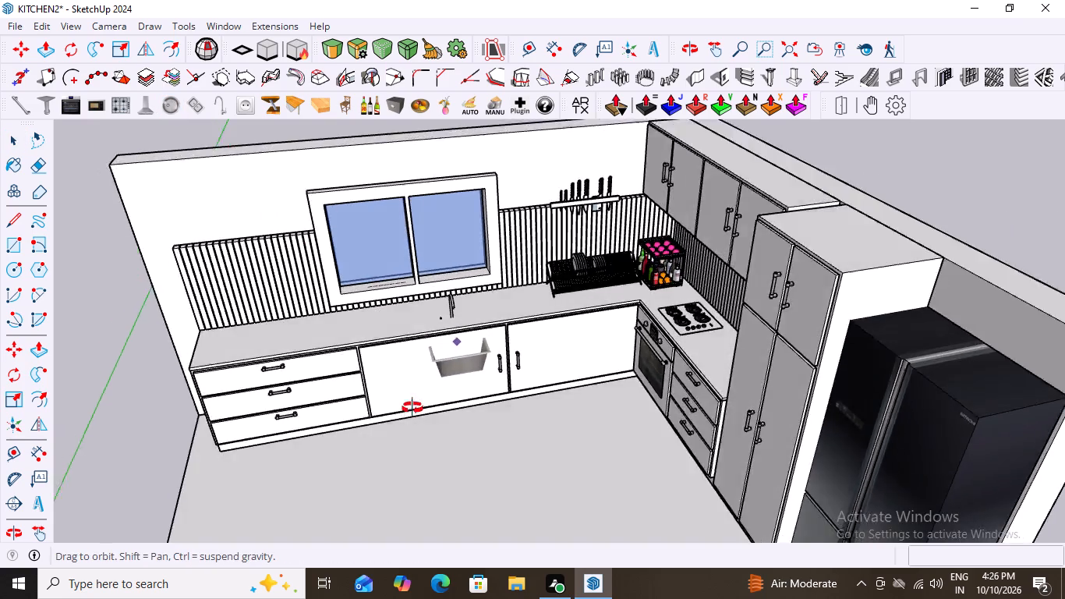
pyautogui.moveTo(412, 408); pyautogui.dragTo(350, 406, button='middle')
pyautogui.scroll(7, 433, 288)
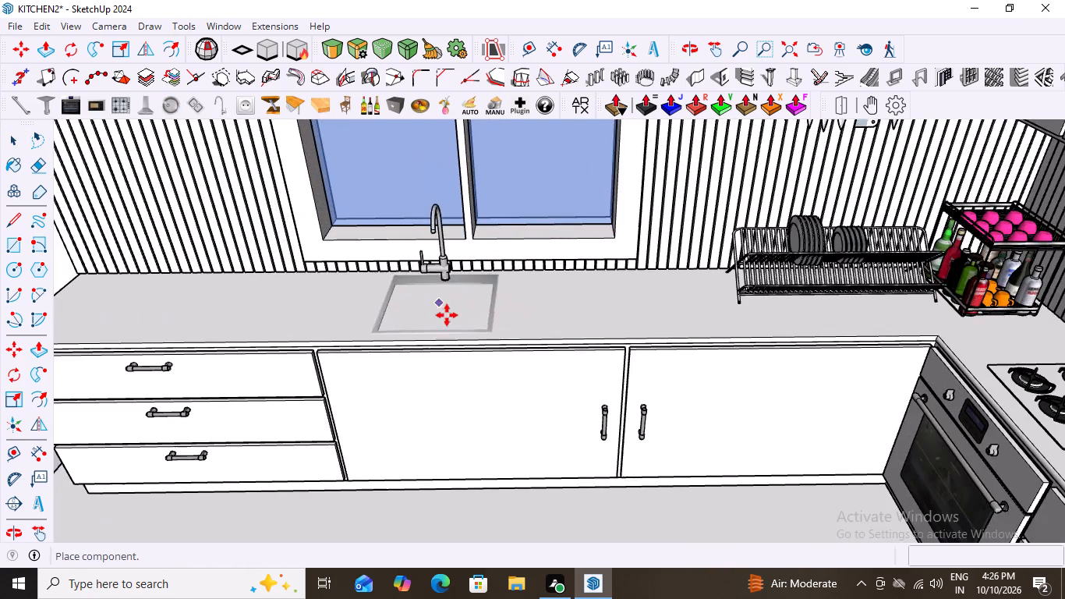
pyautogui.moveTo(447, 315); pyautogui.dragTo(478, 413, button='middle')
pyautogui.scroll(1, 478, 413)
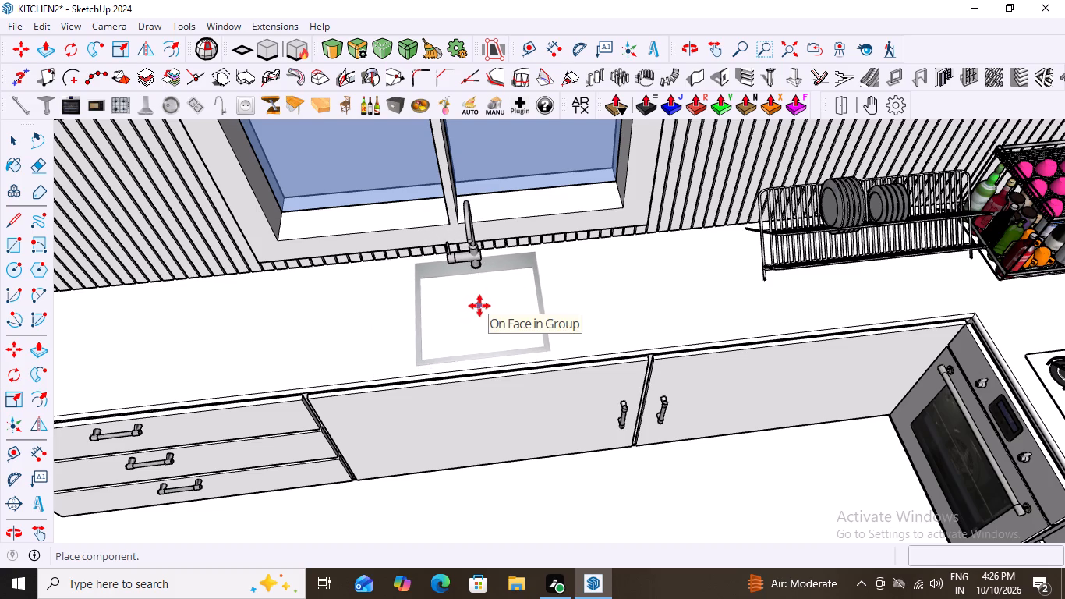
pyautogui.click(469, 307)
pyautogui.scroll(-4, 366, 338)
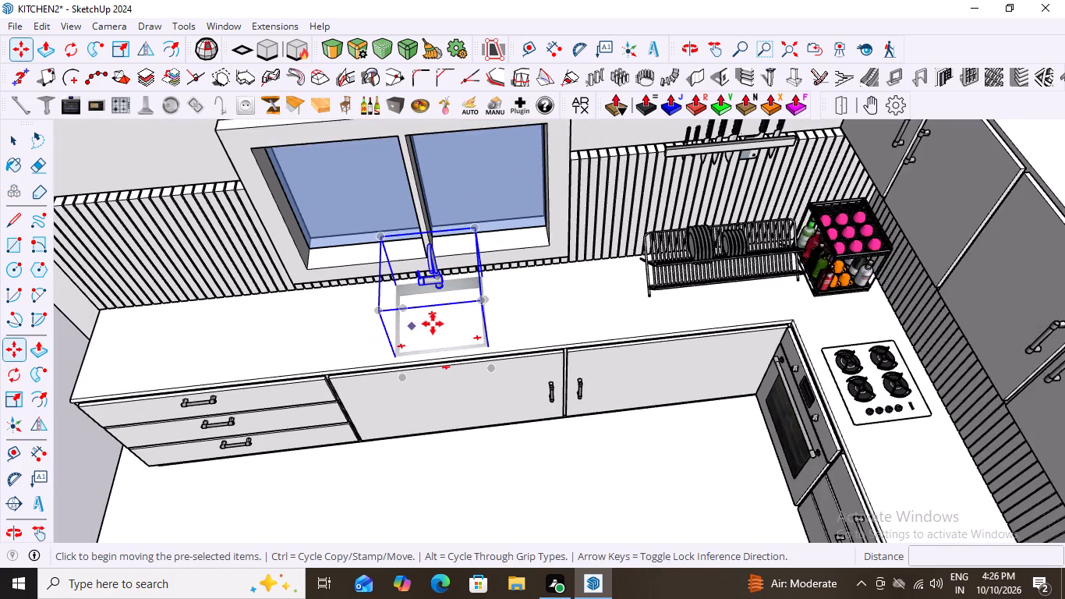
pyautogui.scroll(-6, 433, 324)
pyautogui.press('space')
pyautogui.click(225, 381)
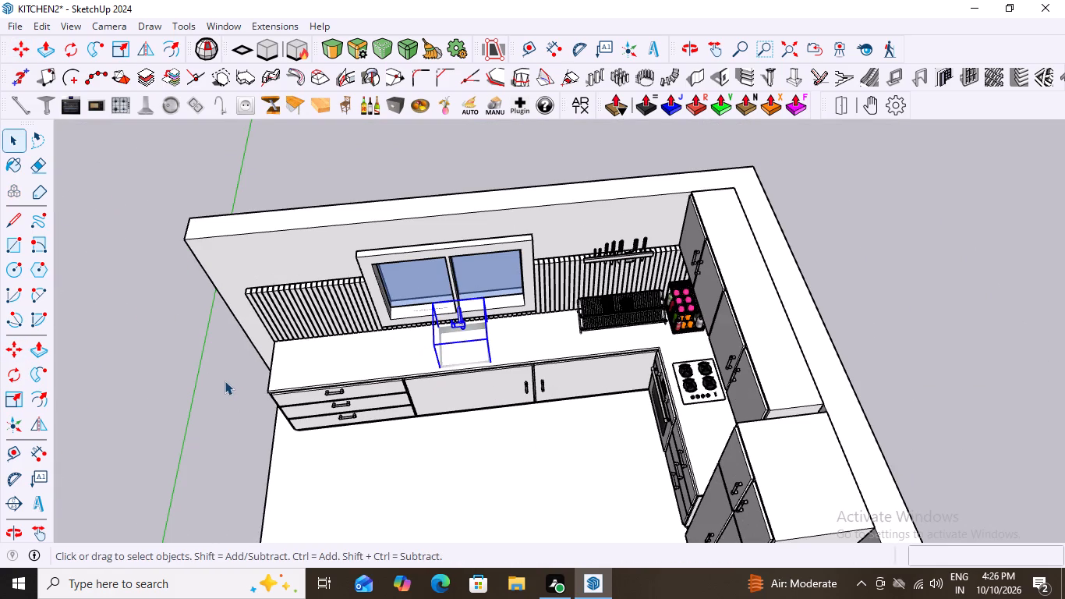
# Open the countertop group for editing and select its top face around the sink.
pyautogui.scroll(10, 442, 349)
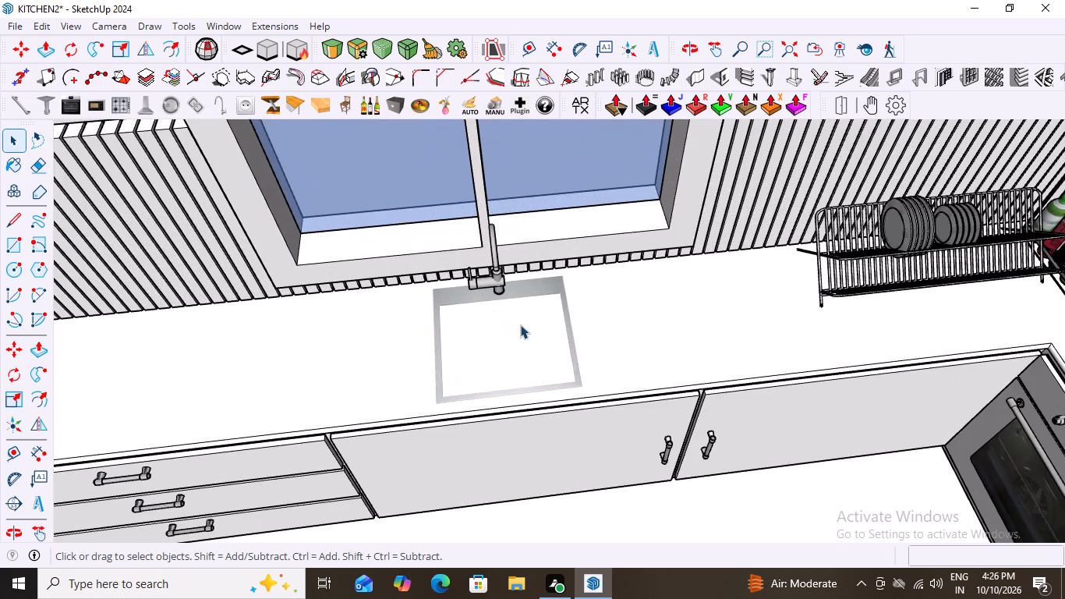
pyautogui.moveTo(523, 327); pyautogui.dragTo(499, 227, button='middle')
pyautogui.doubleClick(500, 300)
pyautogui.tripleClick(500, 300)
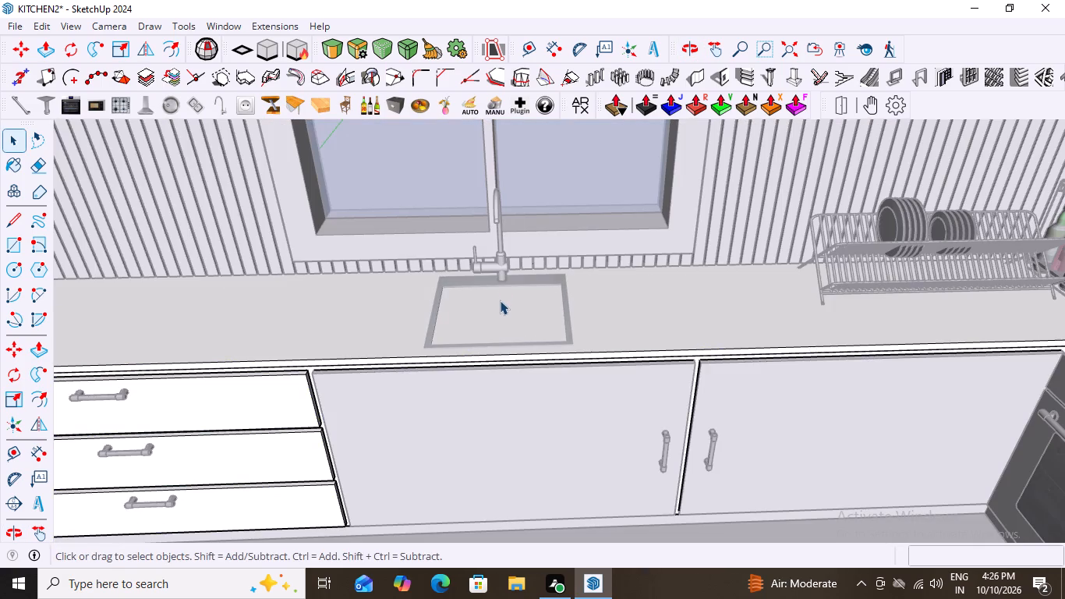
pyautogui.click(500, 300)
pyautogui.moveTo(530, 296); pyautogui.dragTo(536, 344, button='middle')
pyautogui.scroll(8, 484, 269)
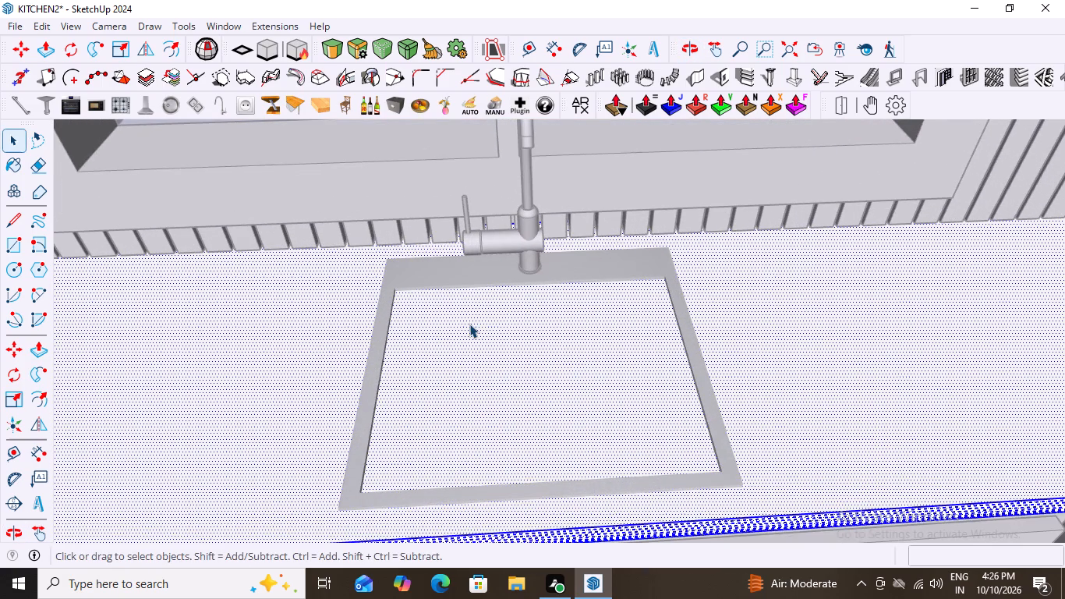
pyautogui.doubleClick(469, 329)
pyautogui.click(469, 329)
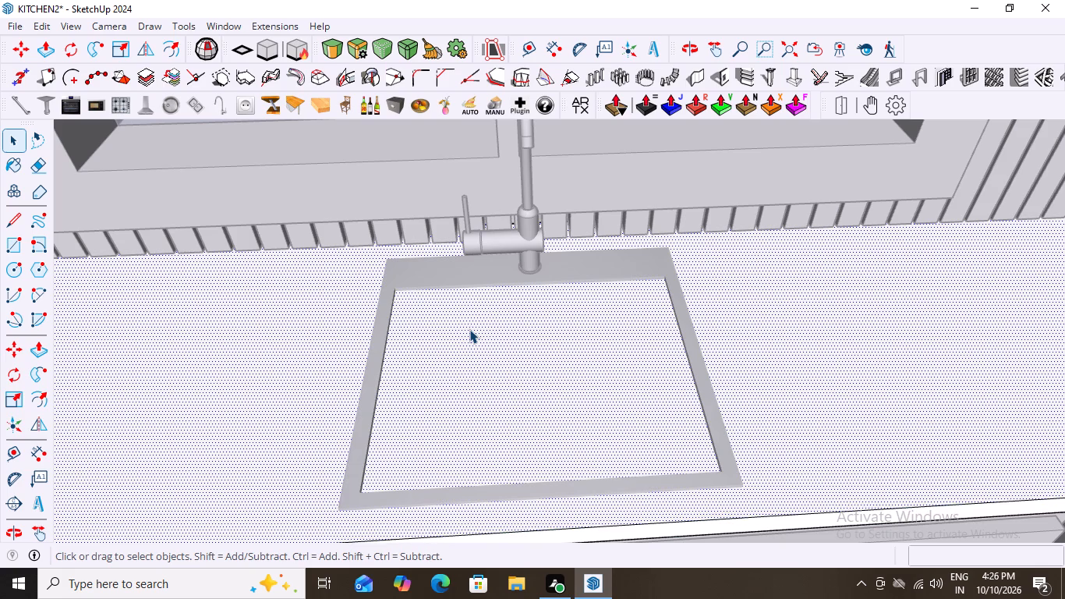
# Draw a rectangle on the countertop face from corner to opposite corner of the sink's inner opening.
pyautogui.press('r')
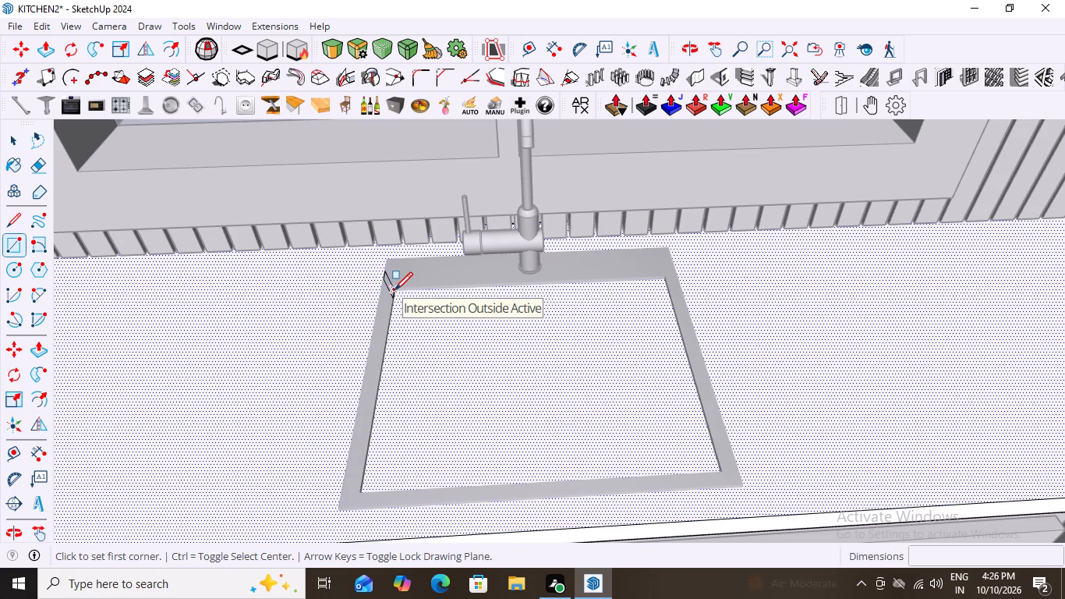
pyautogui.scroll(7, 396, 289)
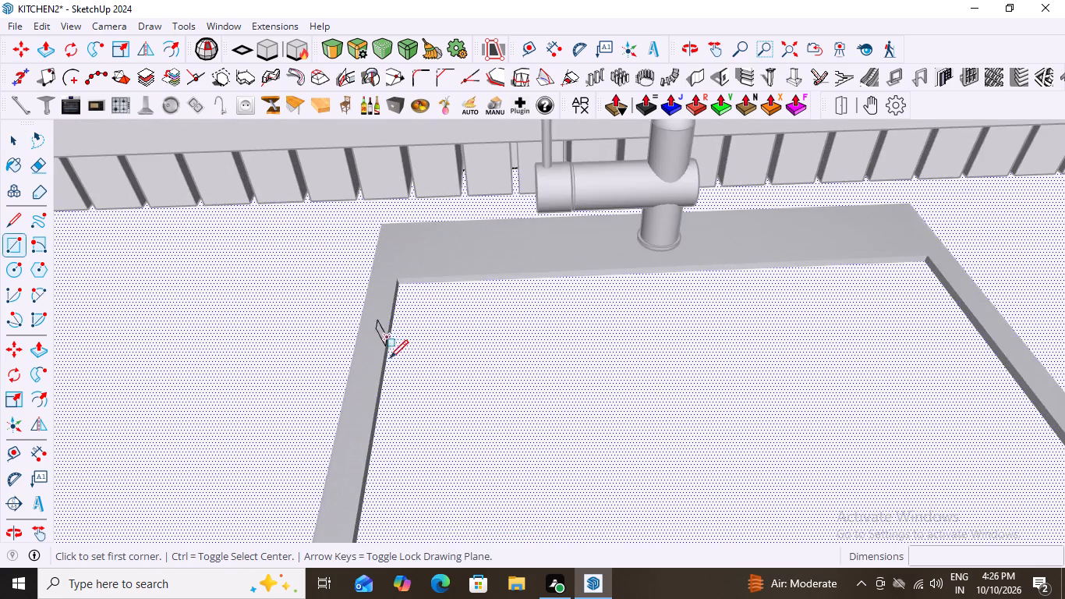
pyautogui.scroll(2, 390, 358)
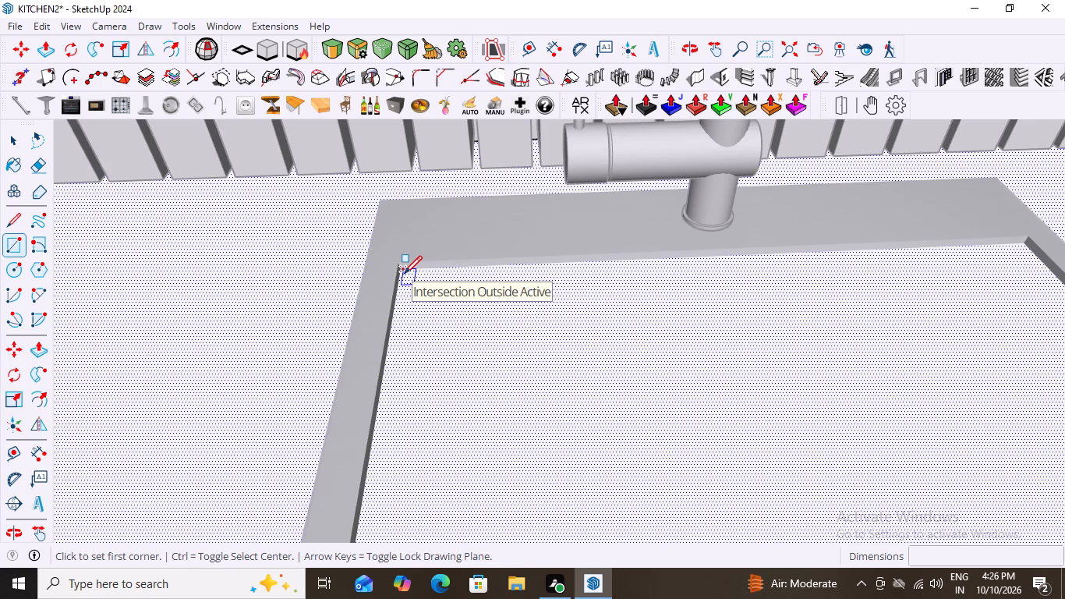
pyautogui.scroll(10, 390, 292)
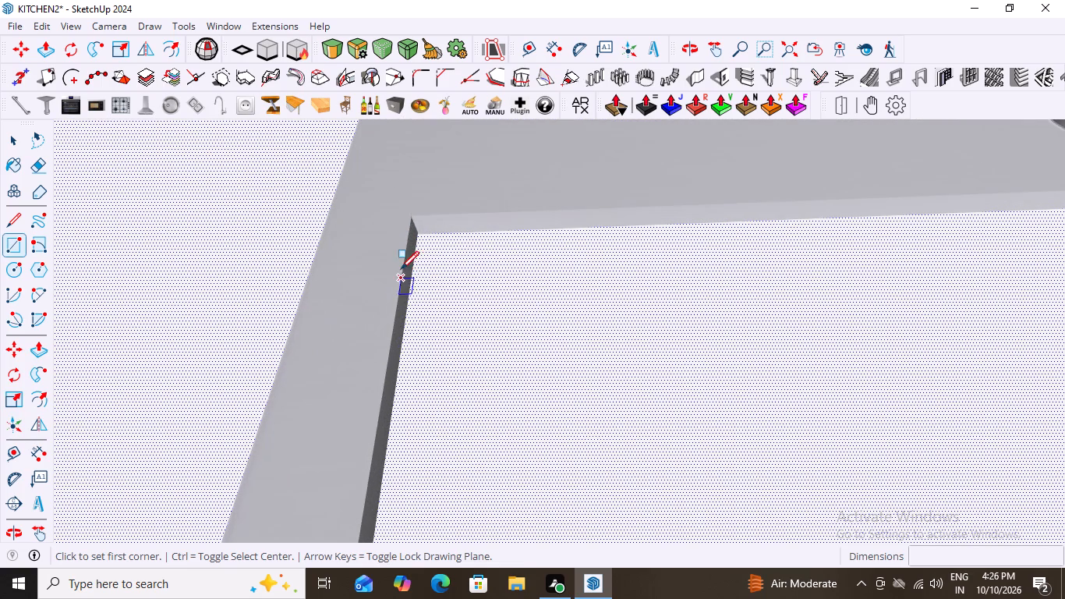
pyautogui.moveTo(419, 235); pyautogui.dragTo(426, 257)
pyautogui.scroll(-20, 429, 369)
pyautogui.scroll(-2, 429, 369)
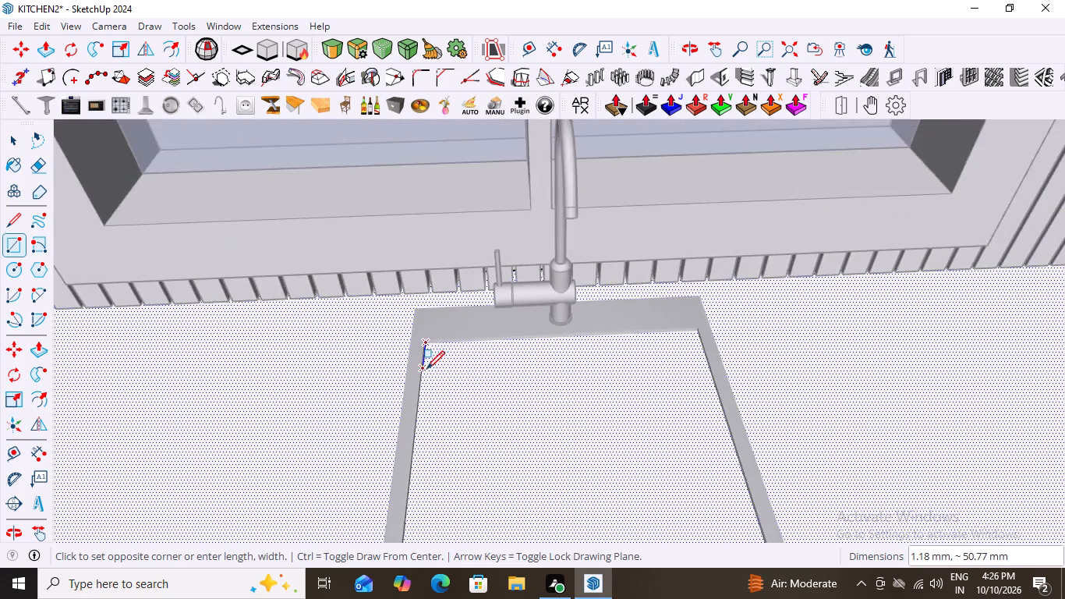
pyautogui.scroll(-6, 426, 369)
pyautogui.scroll(13, 561, 464)
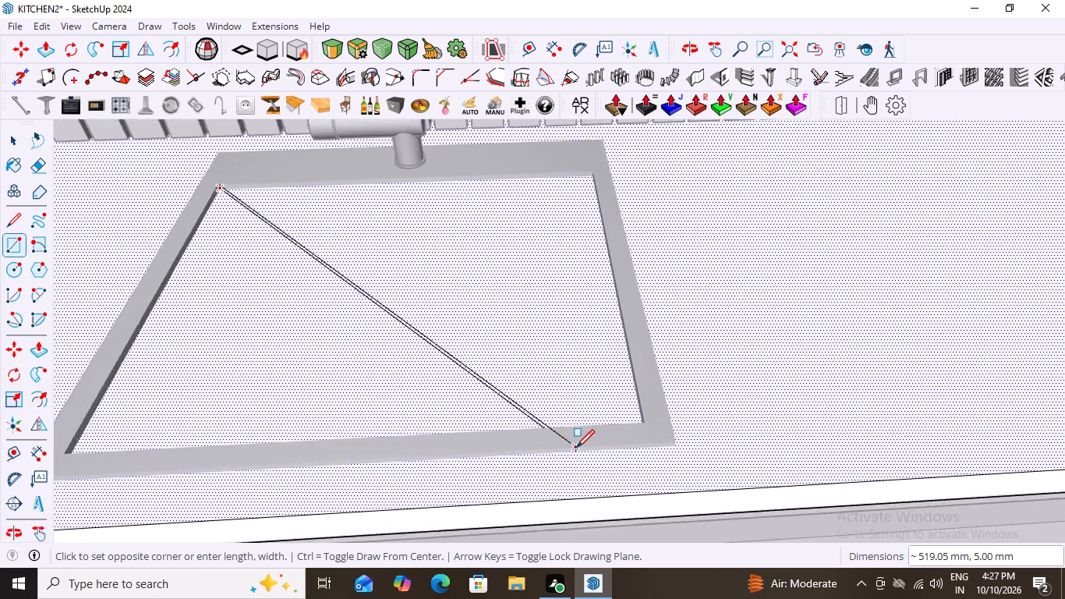
pyautogui.scroll(7, 576, 448)
pyautogui.moveTo(663, 376); pyautogui.dragTo(729, 545, button='middle')
pyautogui.scroll(12, 728, 369)
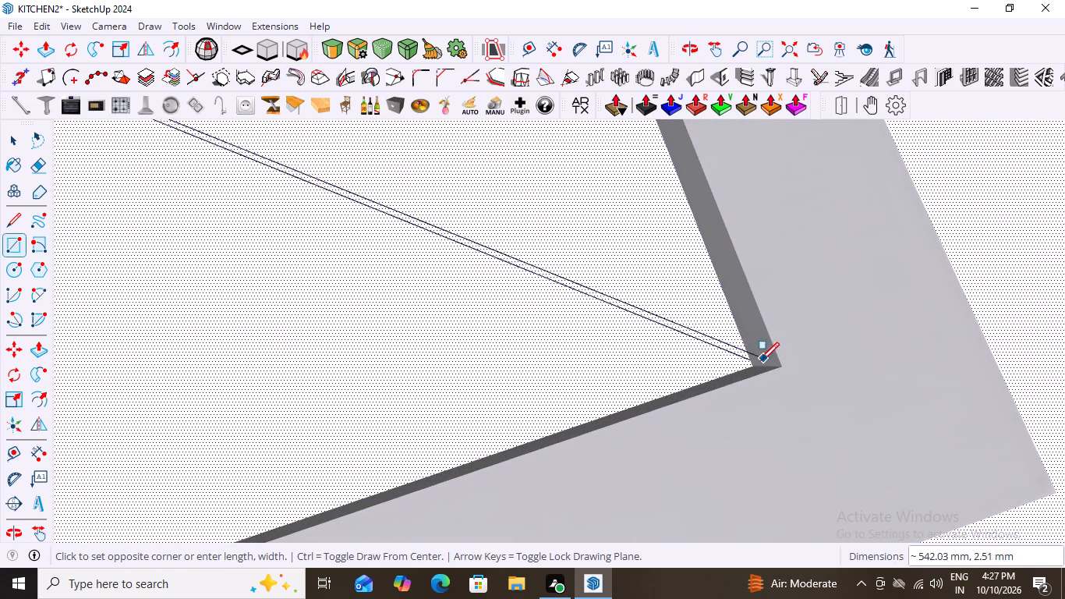
pyautogui.click(752, 368)
pyautogui.scroll(-6, 525, 391)
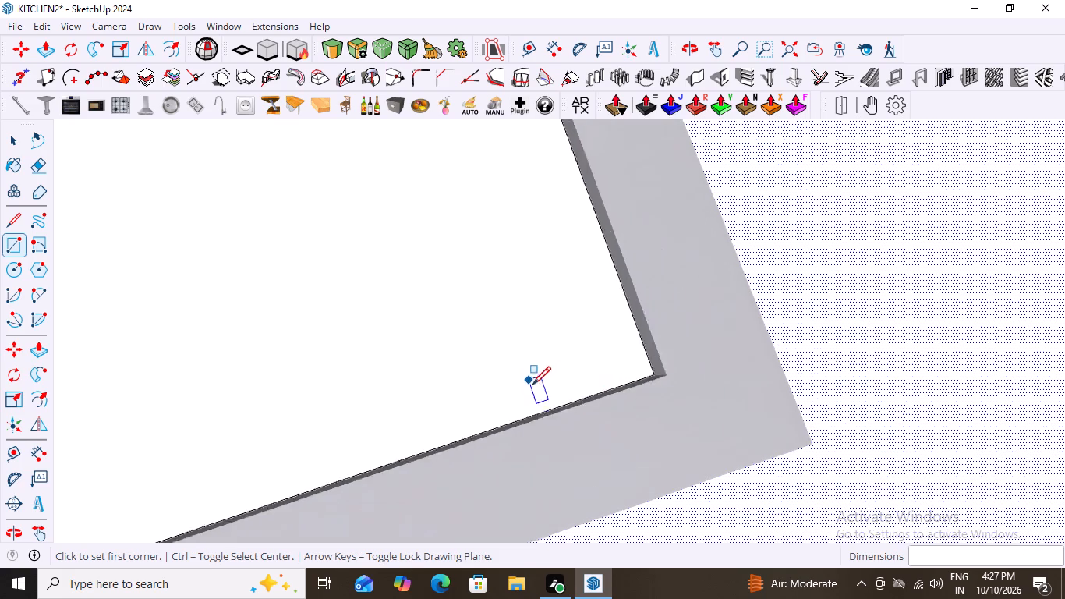
pyautogui.scroll(-20, 532, 385)
pyautogui.scroll(-4, 532, 385)
pyautogui.moveTo(759, 524); pyautogui.dragTo(752, 525, button='middle')
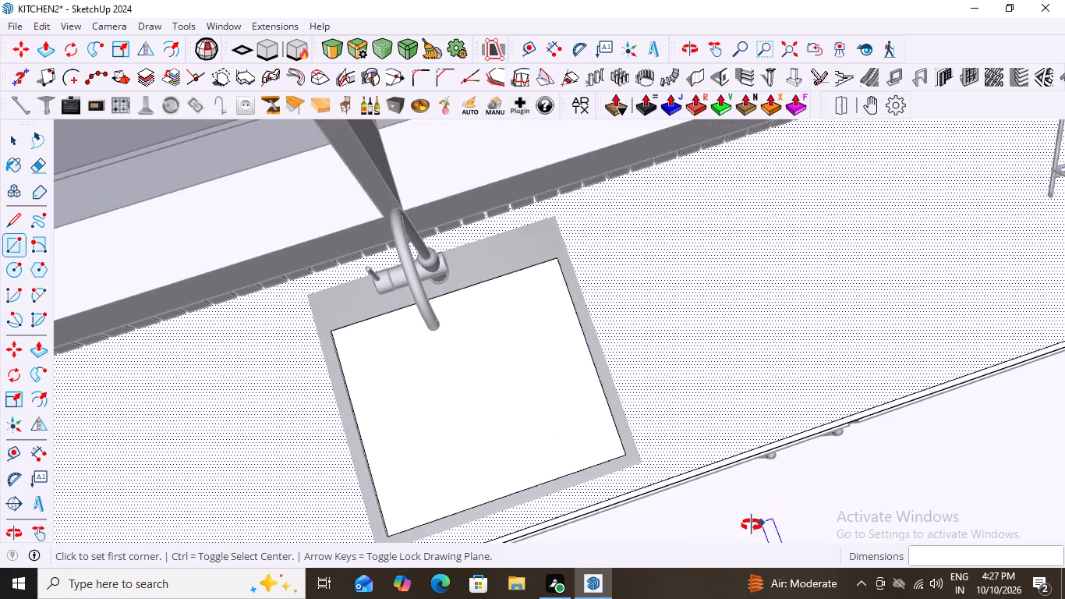
pyautogui.moveTo(752, 525); pyautogui.dragTo(690, 381, button='middle')
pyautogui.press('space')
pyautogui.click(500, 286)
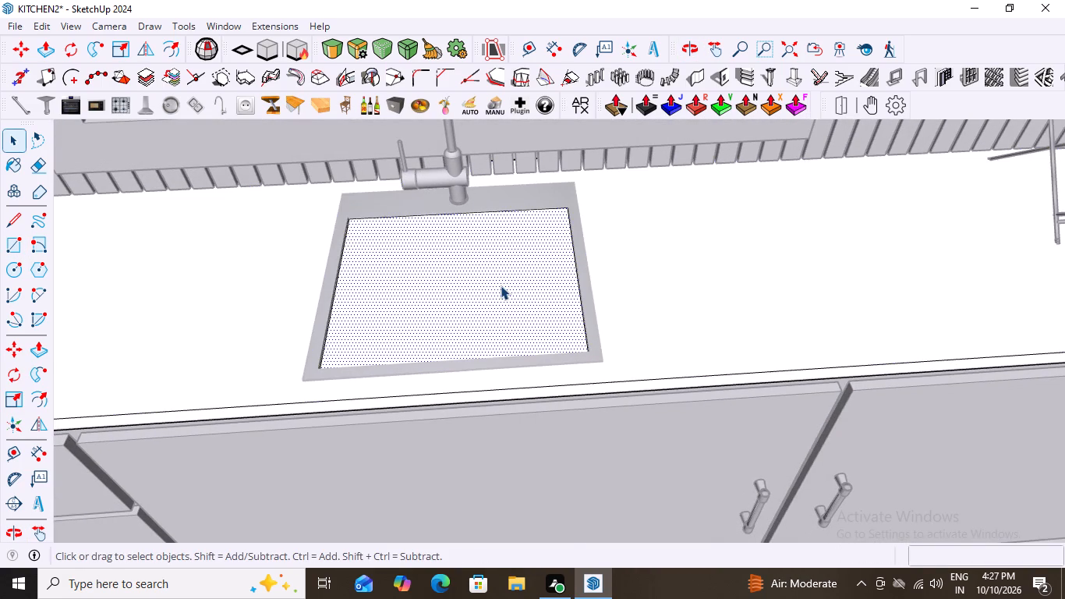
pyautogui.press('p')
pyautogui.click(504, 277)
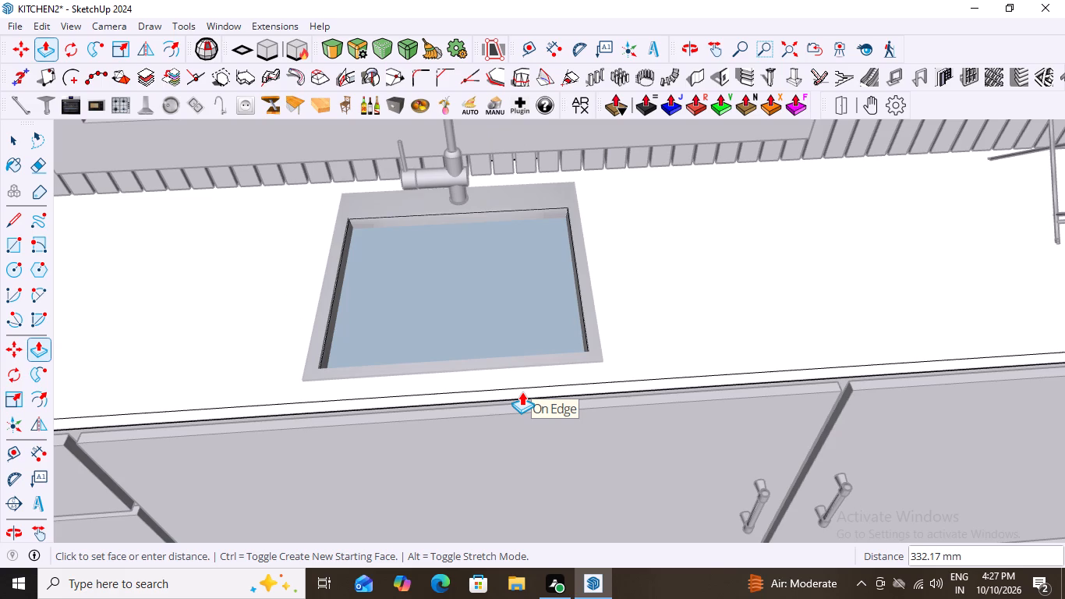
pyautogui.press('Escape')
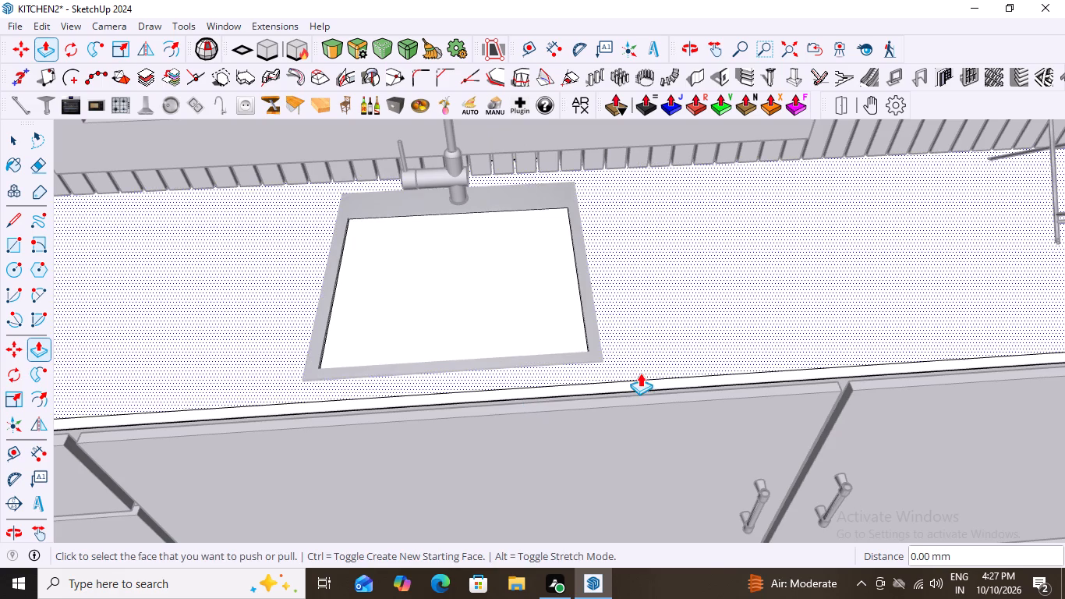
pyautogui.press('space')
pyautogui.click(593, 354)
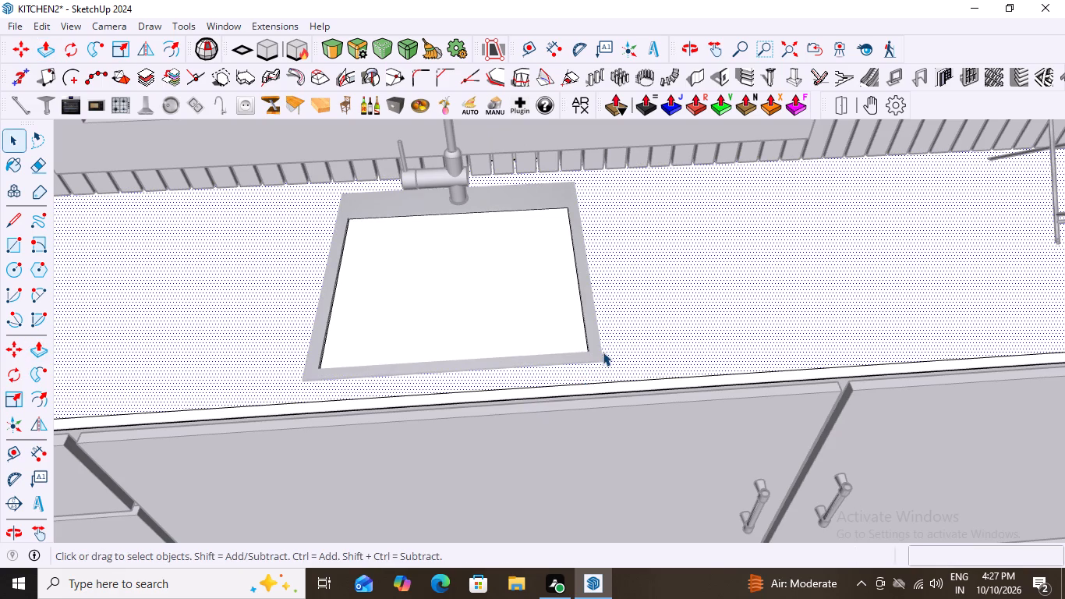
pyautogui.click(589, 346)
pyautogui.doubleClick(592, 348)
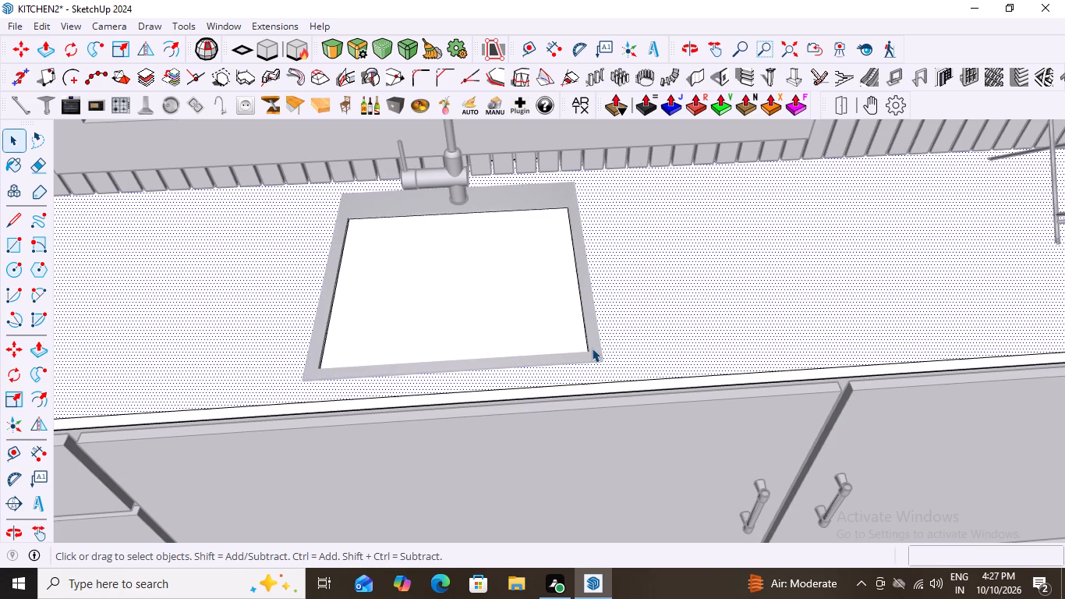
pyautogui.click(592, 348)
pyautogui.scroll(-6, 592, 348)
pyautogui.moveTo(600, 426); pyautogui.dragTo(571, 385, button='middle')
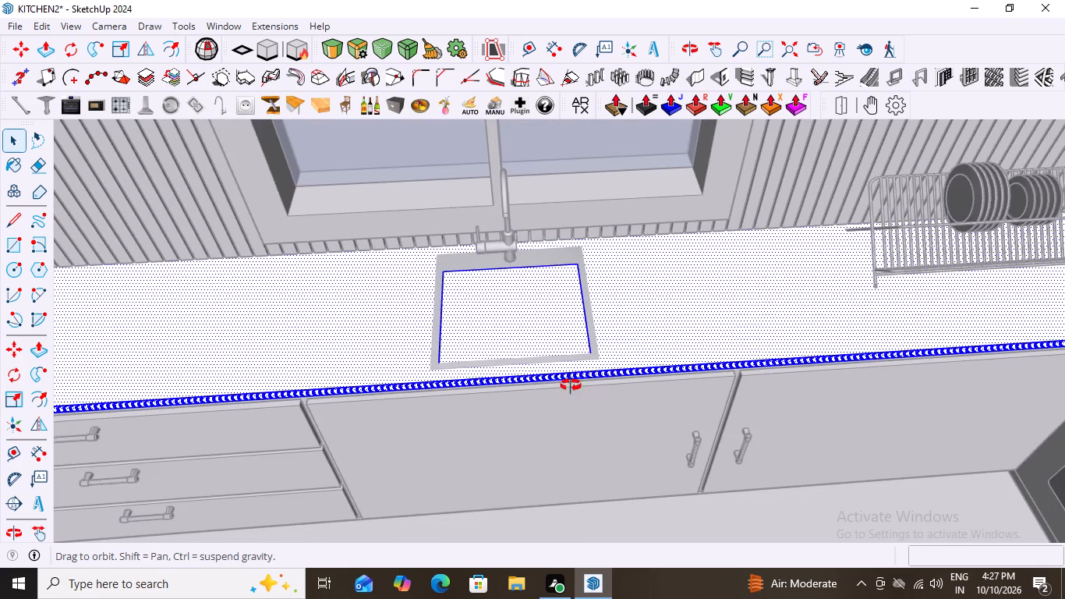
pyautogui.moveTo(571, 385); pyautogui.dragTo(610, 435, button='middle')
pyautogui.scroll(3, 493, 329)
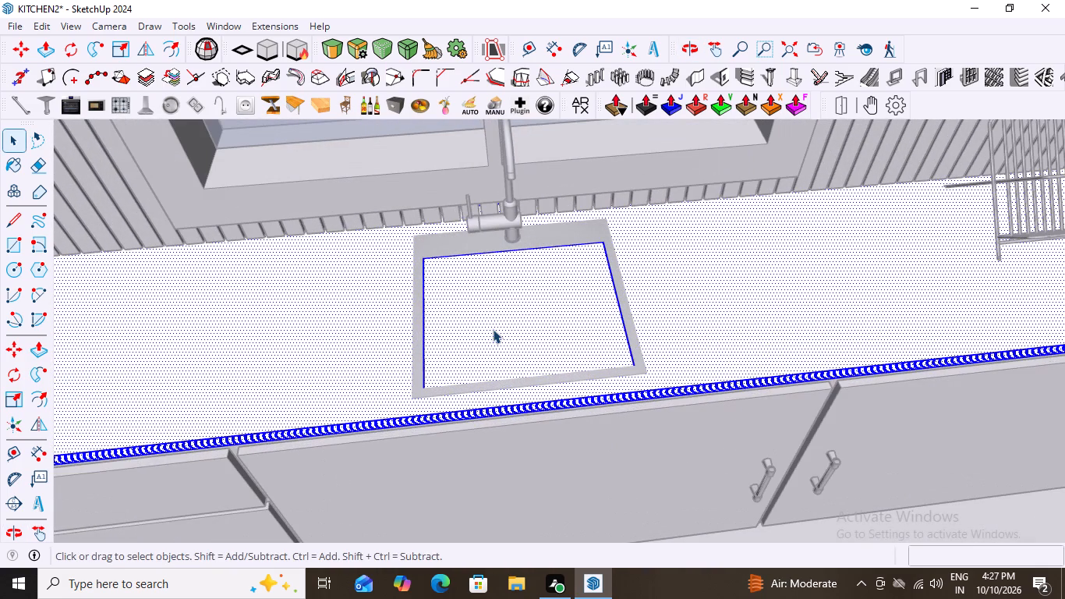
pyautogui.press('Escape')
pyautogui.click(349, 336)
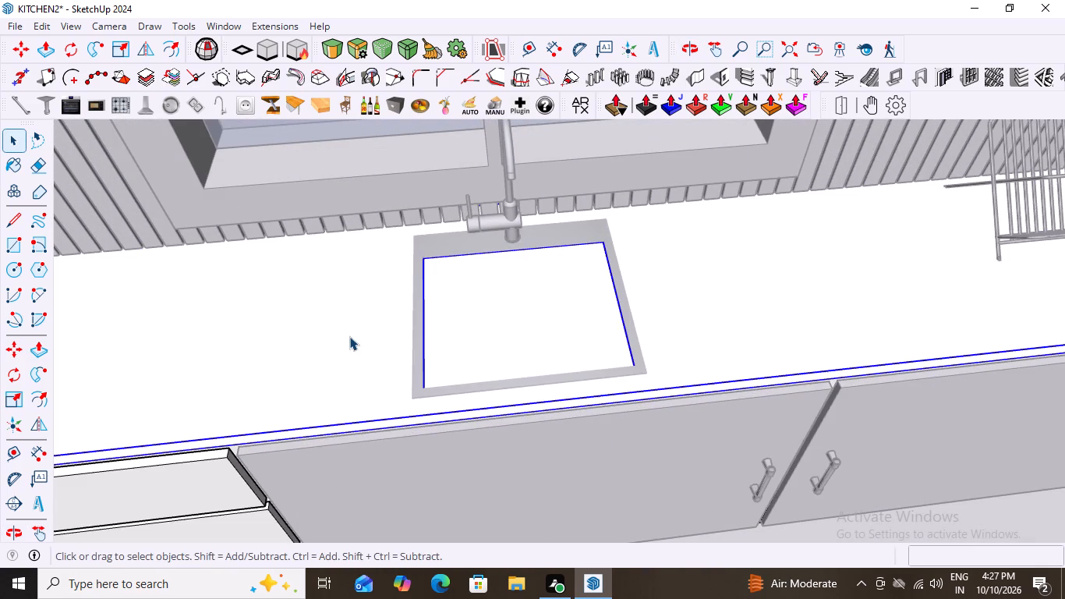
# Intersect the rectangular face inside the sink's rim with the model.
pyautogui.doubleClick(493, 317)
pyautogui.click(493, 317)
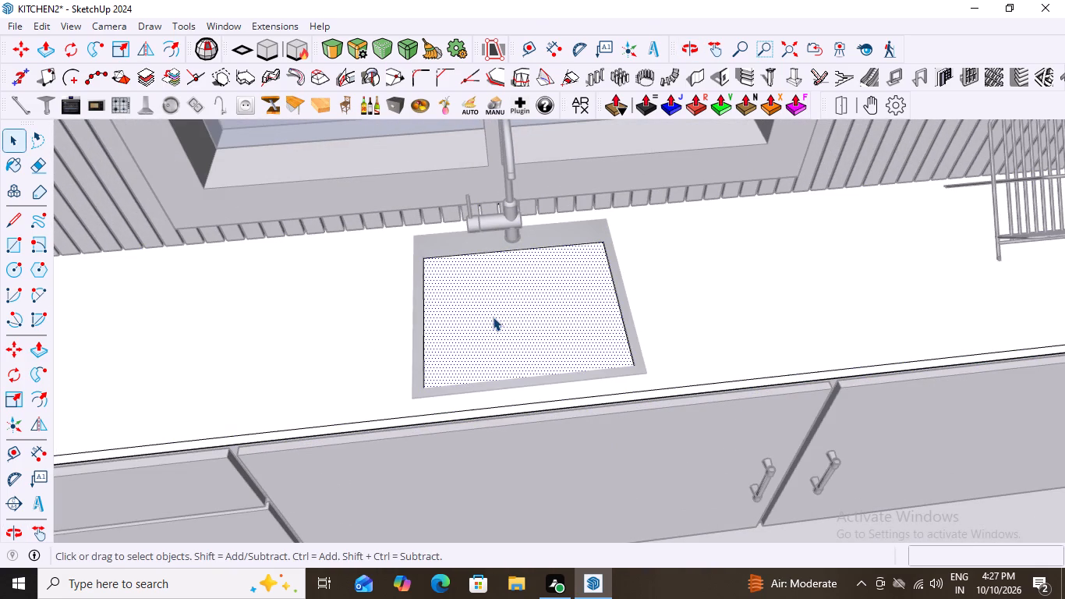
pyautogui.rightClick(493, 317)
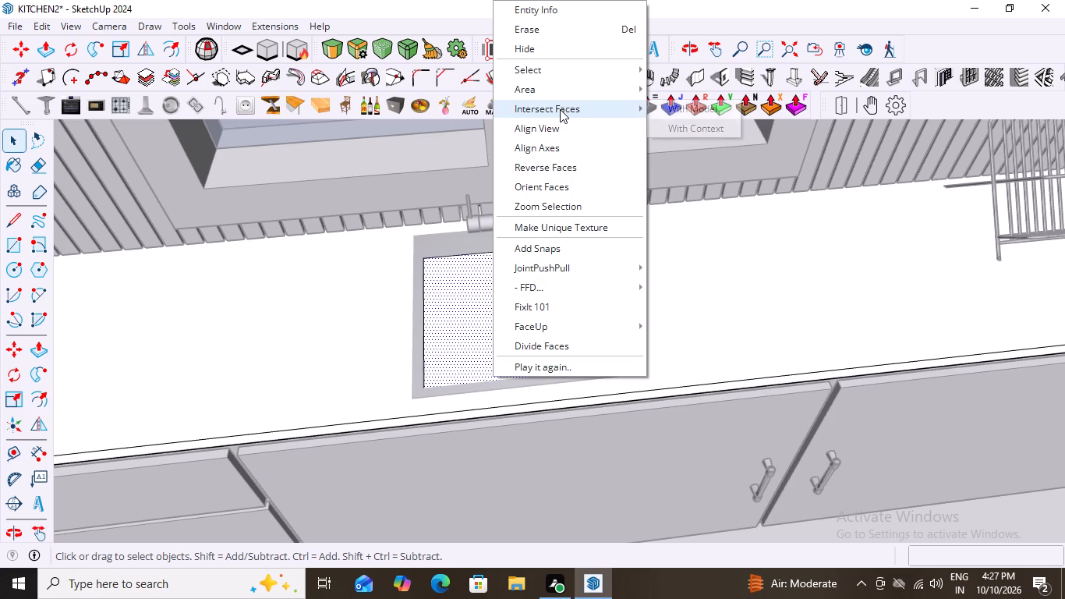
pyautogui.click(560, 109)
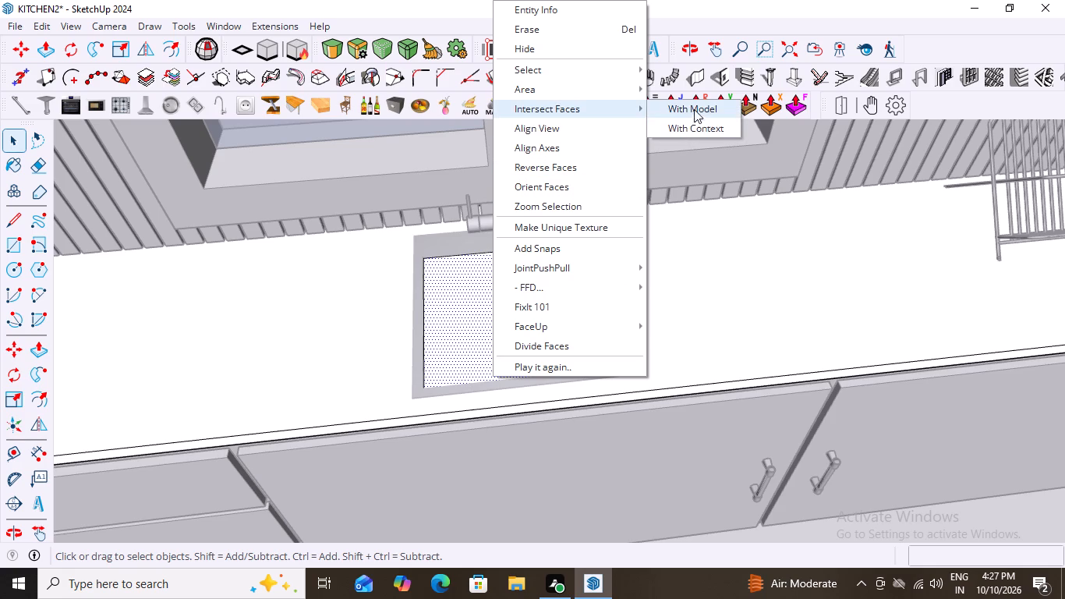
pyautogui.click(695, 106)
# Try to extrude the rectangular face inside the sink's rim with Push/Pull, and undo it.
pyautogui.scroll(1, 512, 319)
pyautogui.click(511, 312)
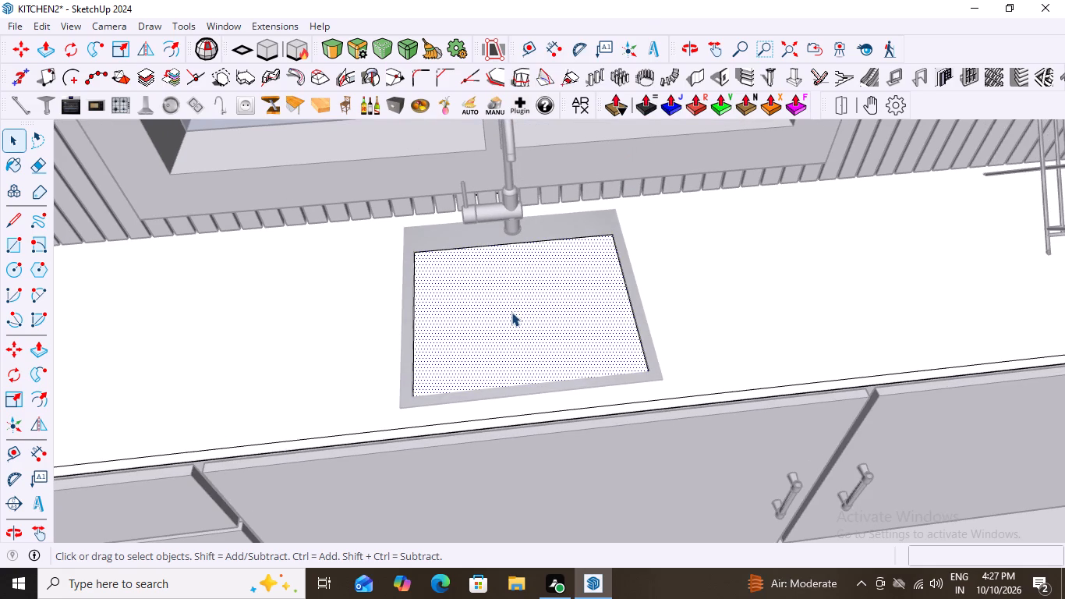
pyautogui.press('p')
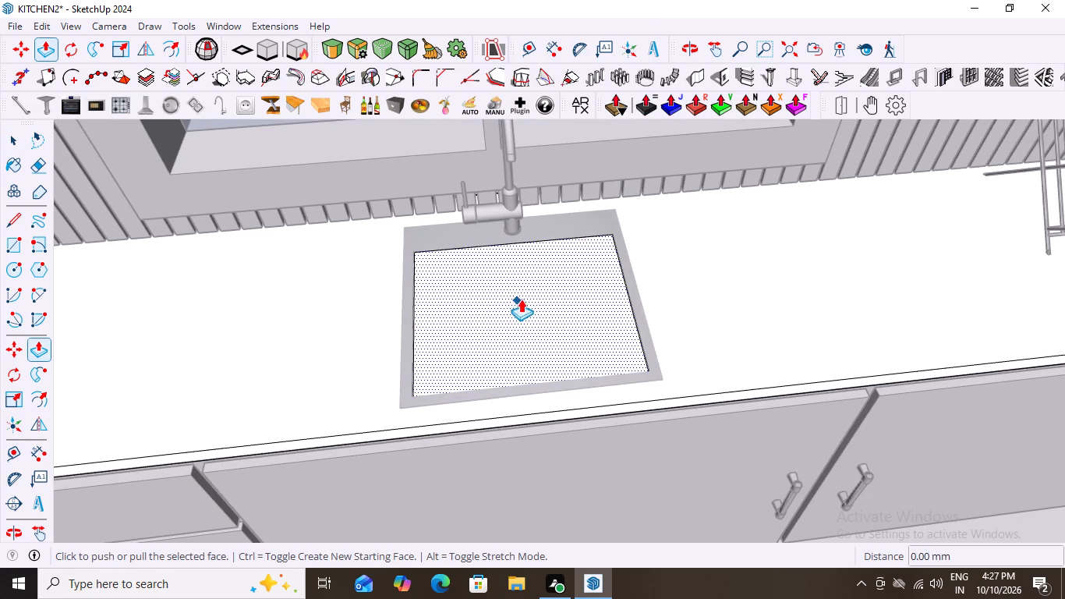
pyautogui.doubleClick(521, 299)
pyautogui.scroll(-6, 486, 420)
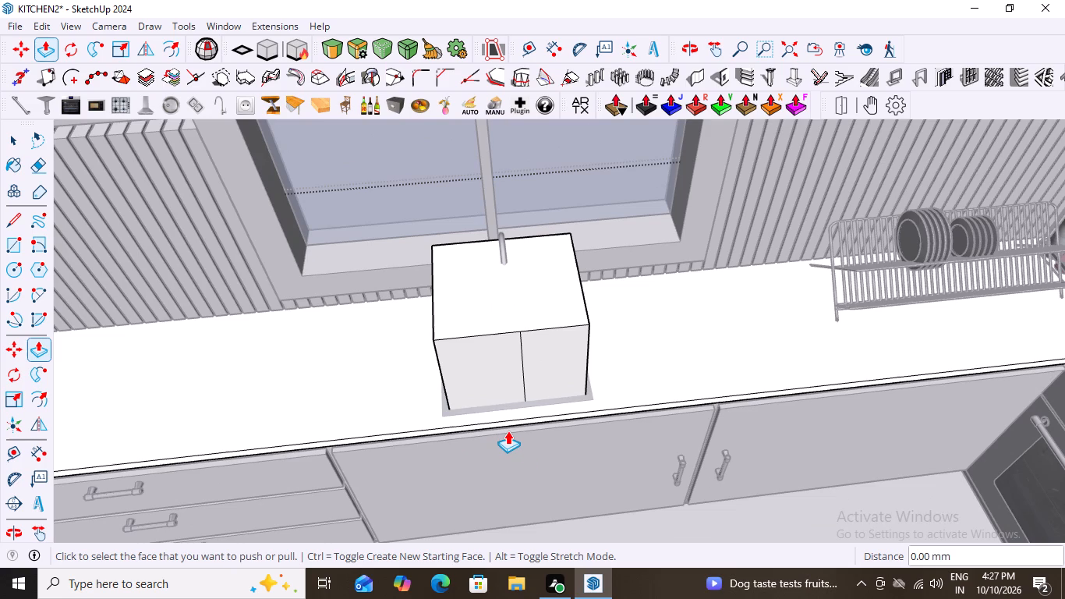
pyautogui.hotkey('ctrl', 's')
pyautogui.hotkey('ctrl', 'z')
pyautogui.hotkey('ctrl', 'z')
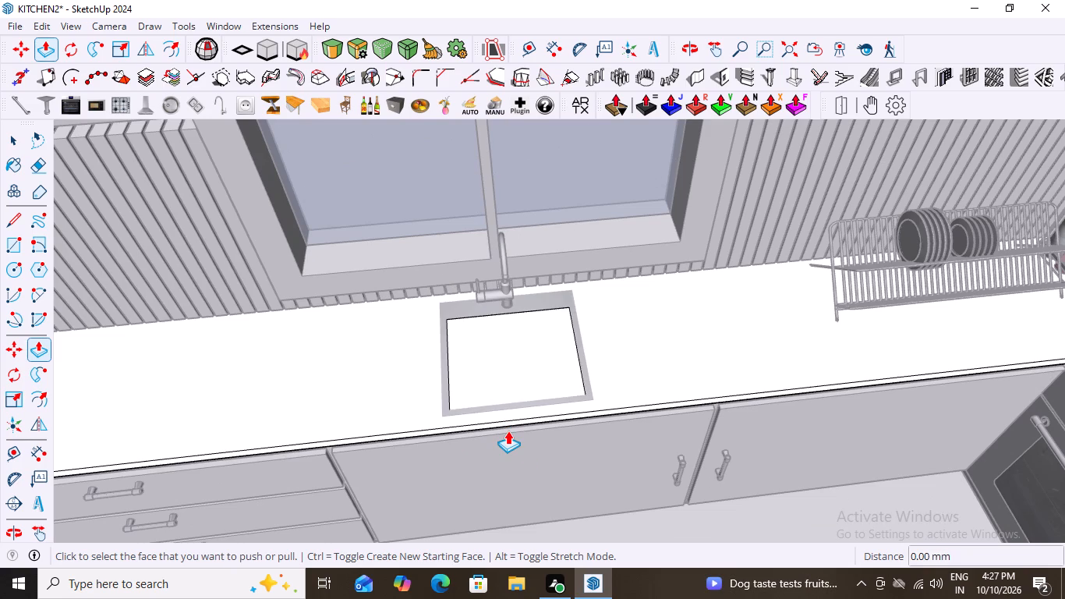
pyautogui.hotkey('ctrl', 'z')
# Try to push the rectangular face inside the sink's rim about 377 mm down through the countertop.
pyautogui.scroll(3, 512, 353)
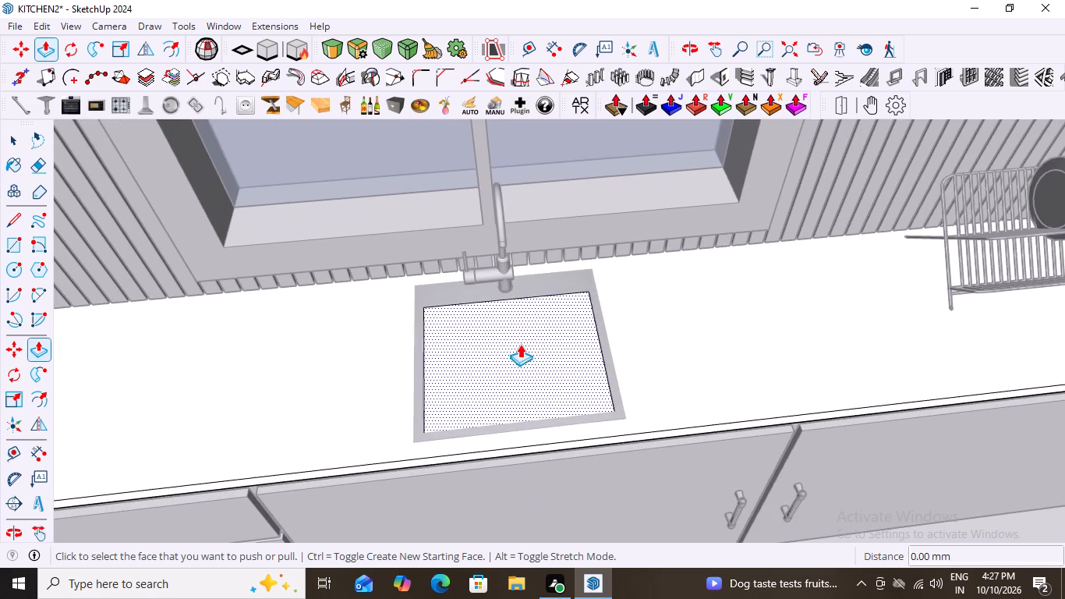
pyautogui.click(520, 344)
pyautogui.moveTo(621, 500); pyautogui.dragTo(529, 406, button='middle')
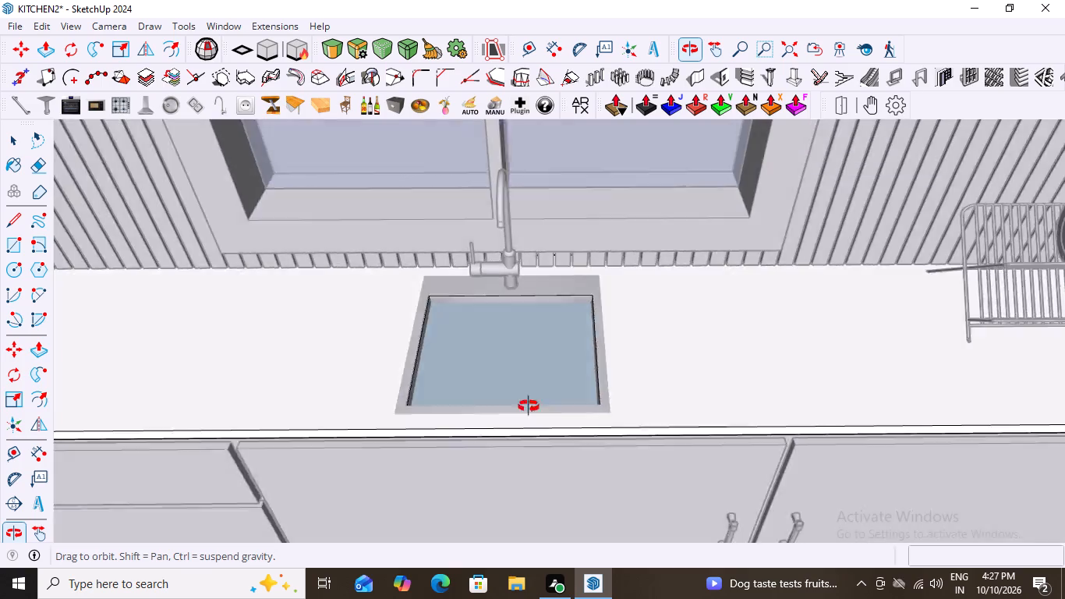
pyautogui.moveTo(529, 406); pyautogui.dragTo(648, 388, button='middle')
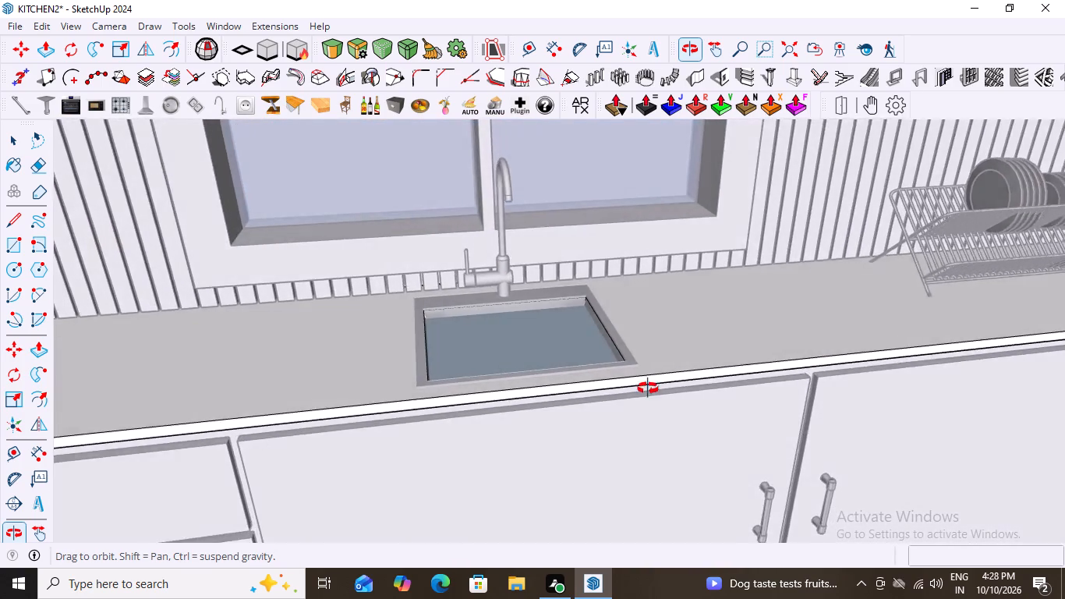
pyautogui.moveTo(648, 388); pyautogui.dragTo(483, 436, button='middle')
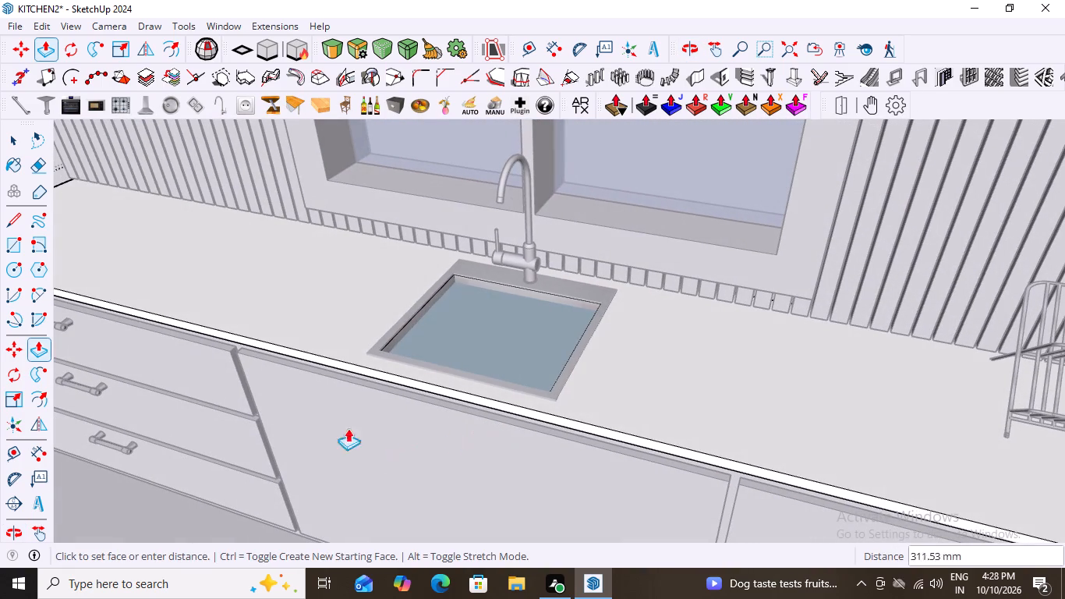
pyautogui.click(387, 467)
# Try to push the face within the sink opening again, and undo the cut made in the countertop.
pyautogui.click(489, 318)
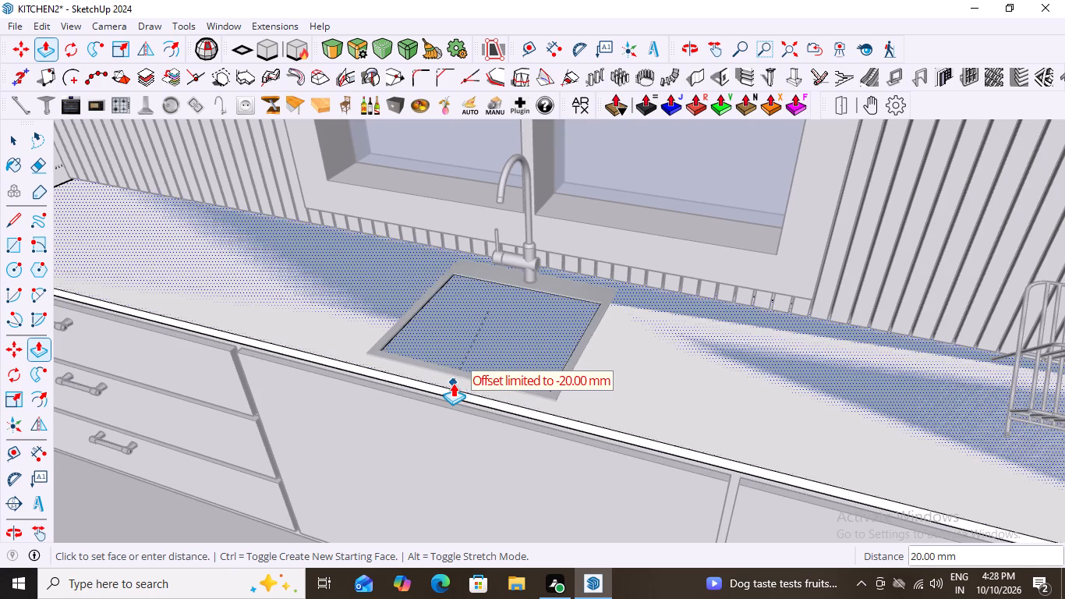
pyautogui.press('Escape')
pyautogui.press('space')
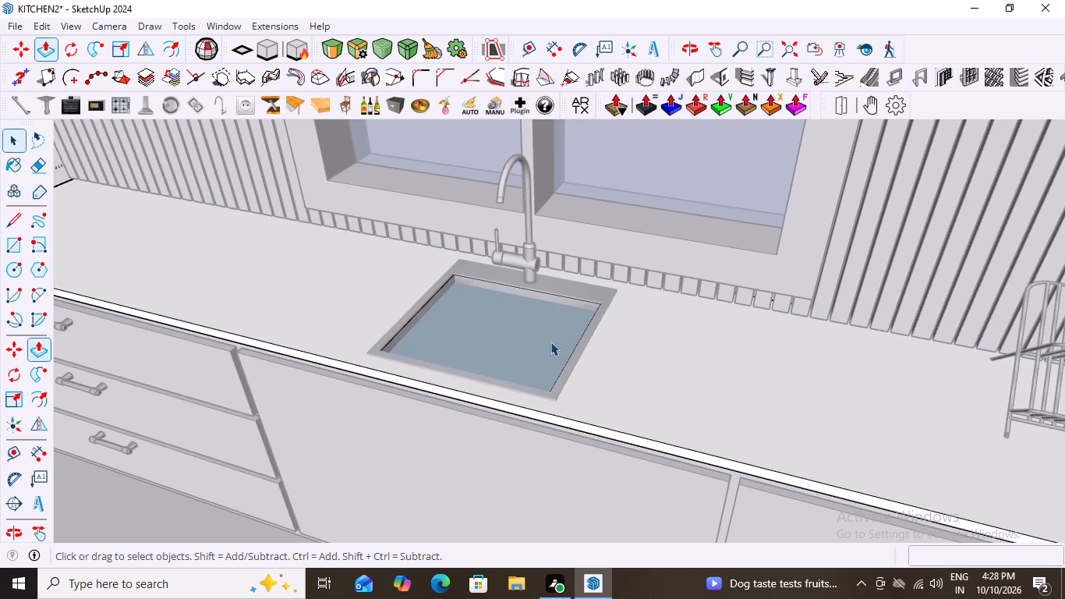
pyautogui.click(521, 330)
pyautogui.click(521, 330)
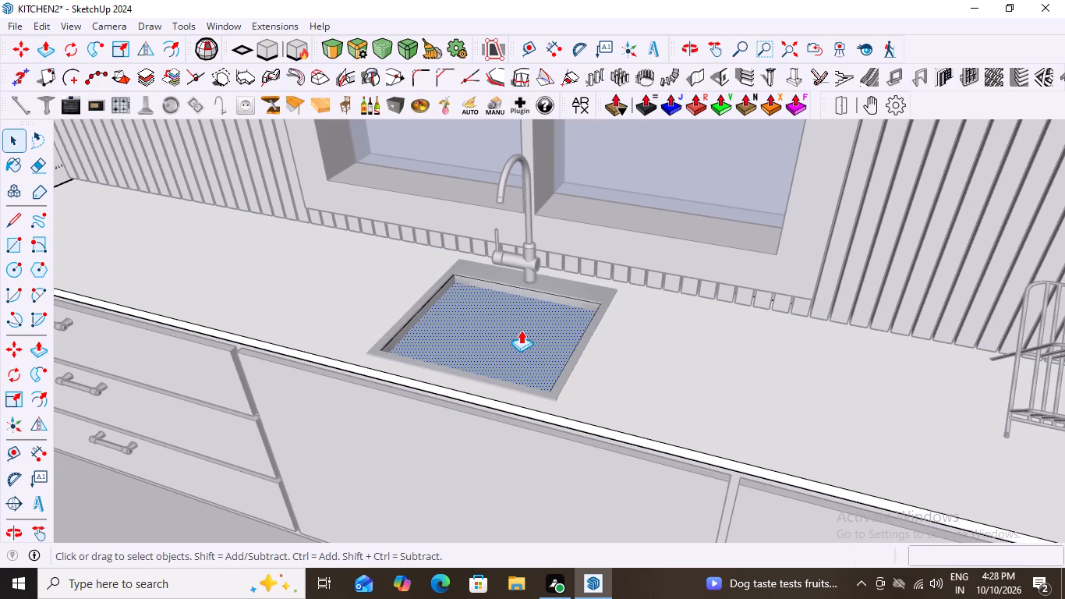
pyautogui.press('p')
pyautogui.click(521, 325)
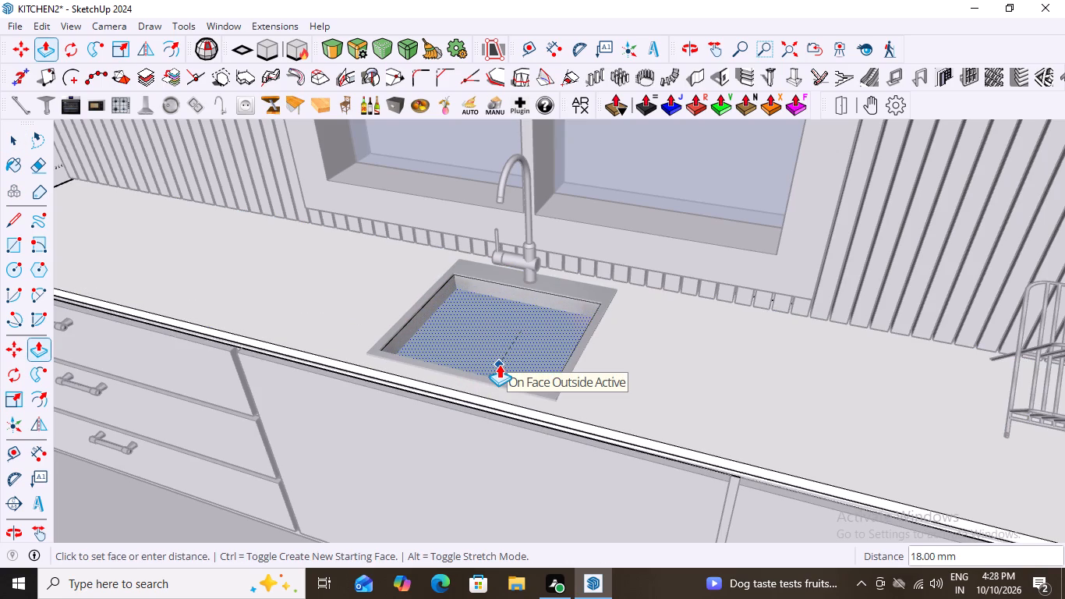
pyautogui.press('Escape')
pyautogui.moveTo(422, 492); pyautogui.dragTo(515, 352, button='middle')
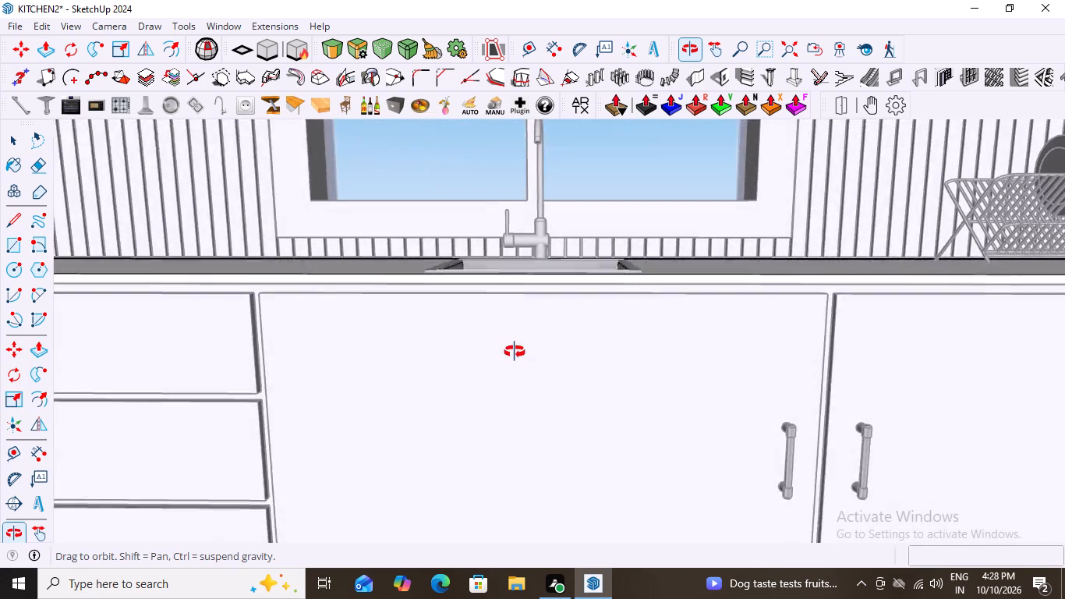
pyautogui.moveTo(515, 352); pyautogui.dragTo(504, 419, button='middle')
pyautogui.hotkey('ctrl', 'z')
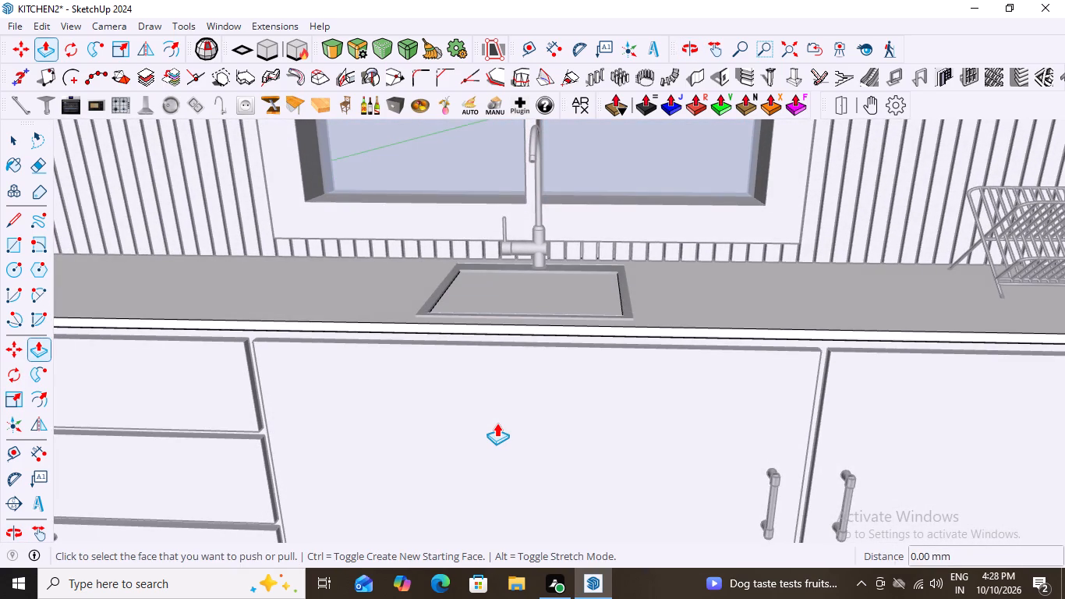
# Close the nested countertop and cabinet groups to return to the whole kitchen model.
pyautogui.scroll(-12, 529, 415)
pyautogui.moveTo(479, 409); pyautogui.dragTo(534, 456, button='middle')
pyautogui.scroll(-1, 479, 409)
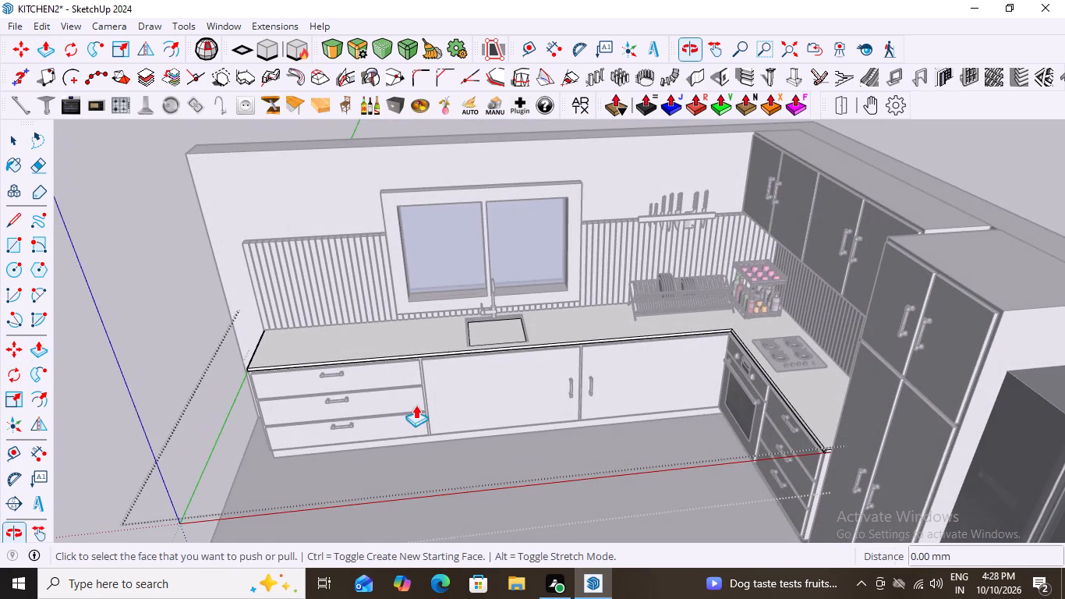
pyautogui.scroll(-7, 380, 398)
pyautogui.middleClick(380, 398)
pyautogui.moveTo(398, 416); pyautogui.dragTo(521, 397, button='middle')
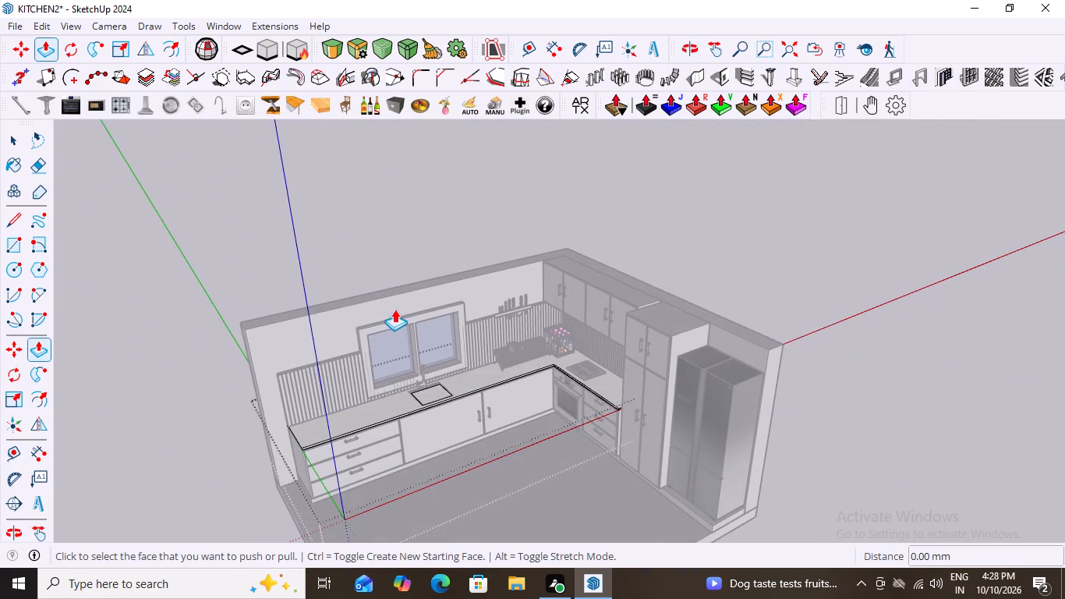
pyautogui.press('Escape')
pyautogui.press('Escape')
pyautogui.tripleClick(360, 210)
pyautogui.press('space')
pyautogui.press('space')
pyautogui.click(801, 242)
pyautogui.click(773, 237)
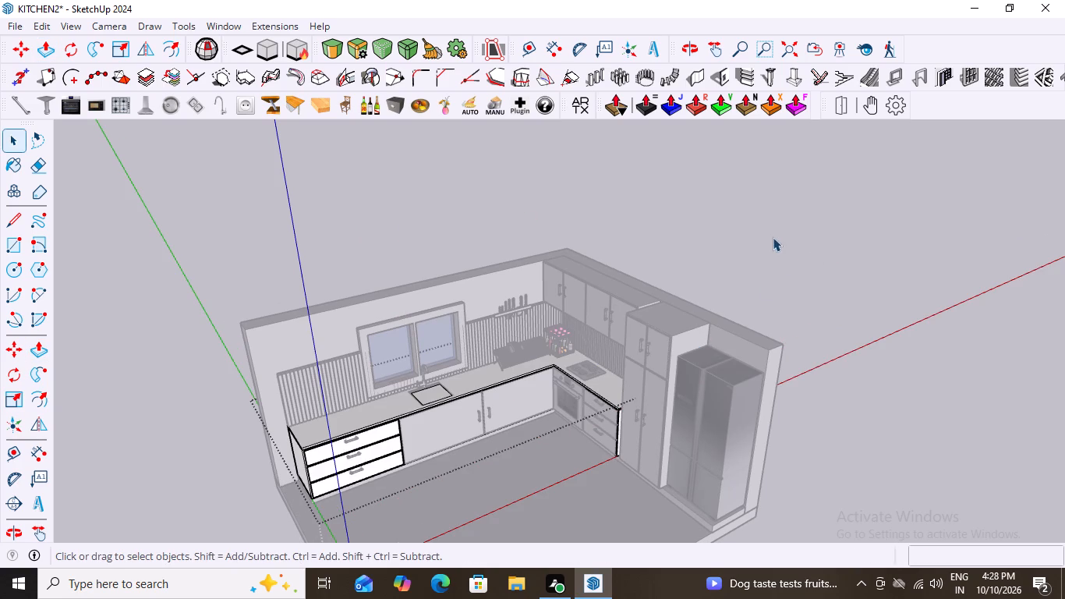
pyautogui.click(752, 243)
# Delete the sink with its tap from the countertop beneath the window.
pyautogui.scroll(2, 479, 438)
pyautogui.moveTo(496, 437); pyautogui.dragTo(589, 445, button='middle')
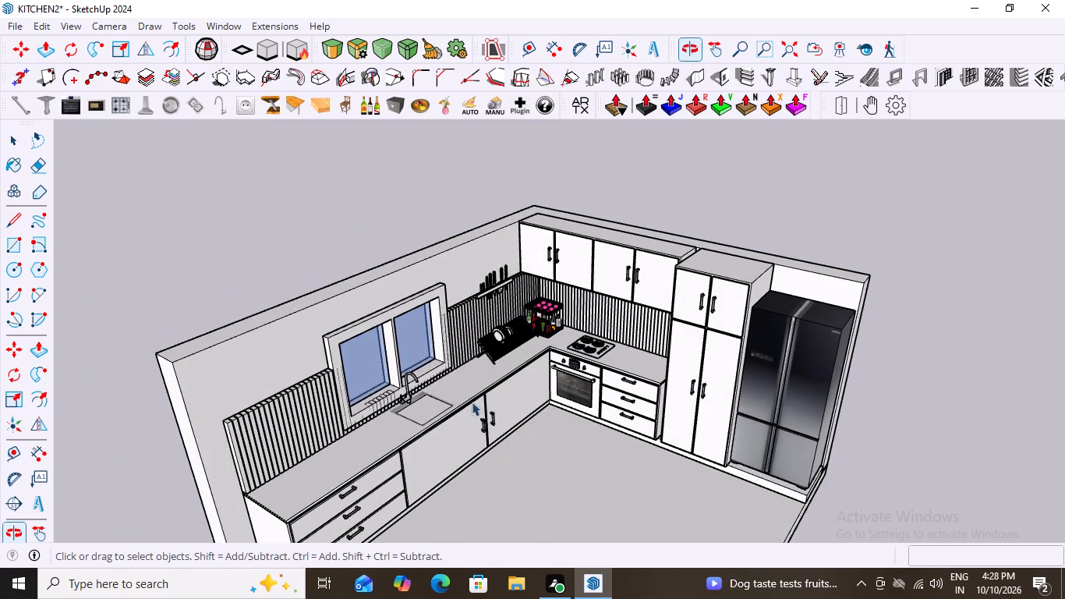
pyautogui.scroll(6, 456, 431)
pyautogui.moveTo(451, 412); pyautogui.dragTo(349, 477, button='middle')
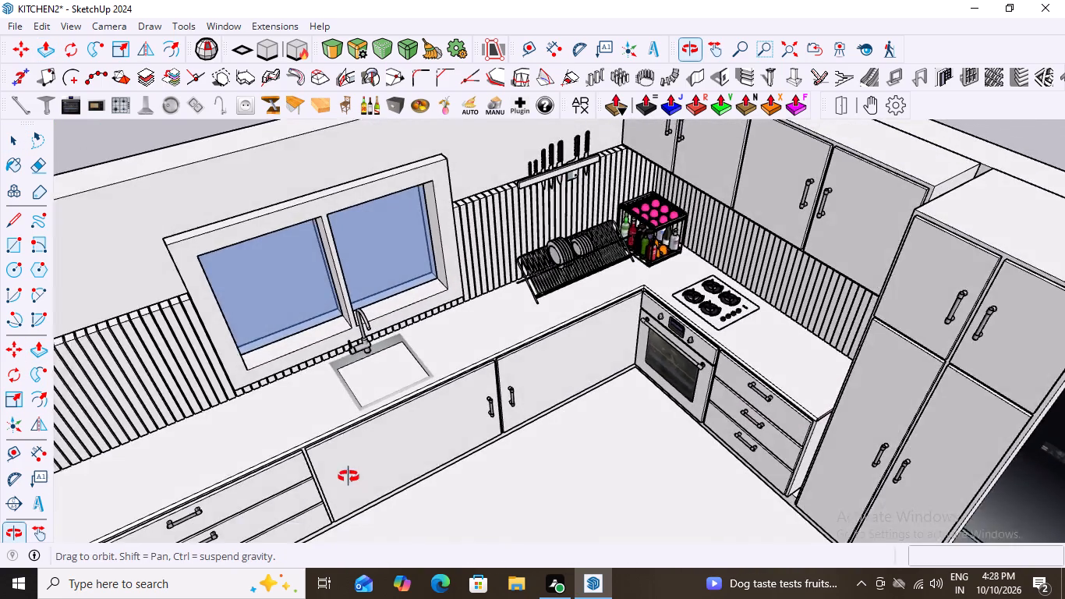
pyautogui.moveTo(349, 477); pyautogui.dragTo(341, 463, button='middle')
pyautogui.scroll(-8, 359, 355)
pyautogui.moveTo(441, 399); pyautogui.dragTo(498, 336, button='middle')
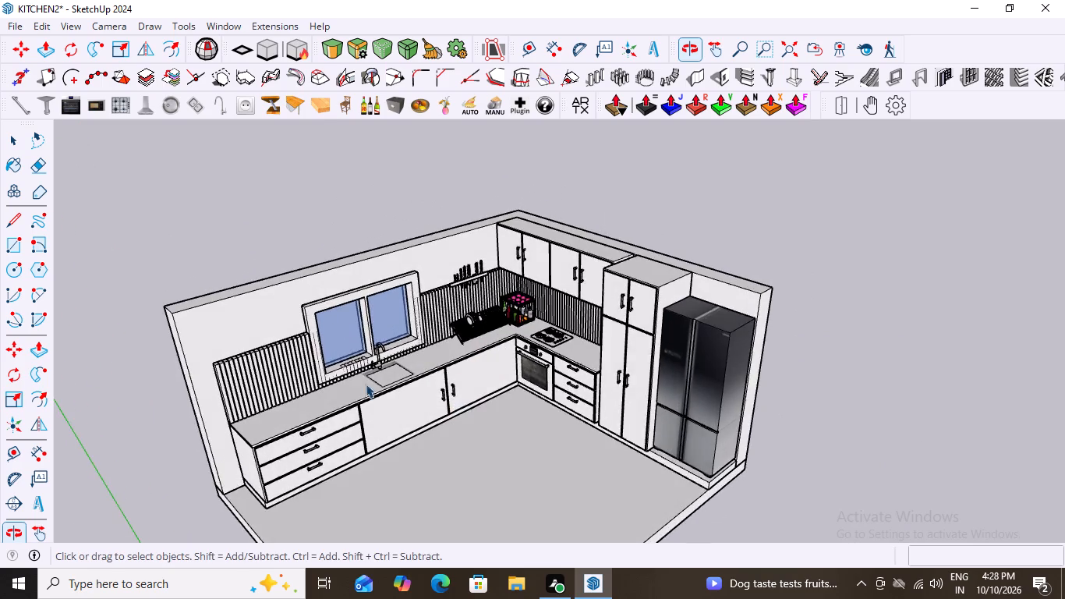
pyautogui.scroll(10, 362, 381)
pyautogui.click(388, 353)
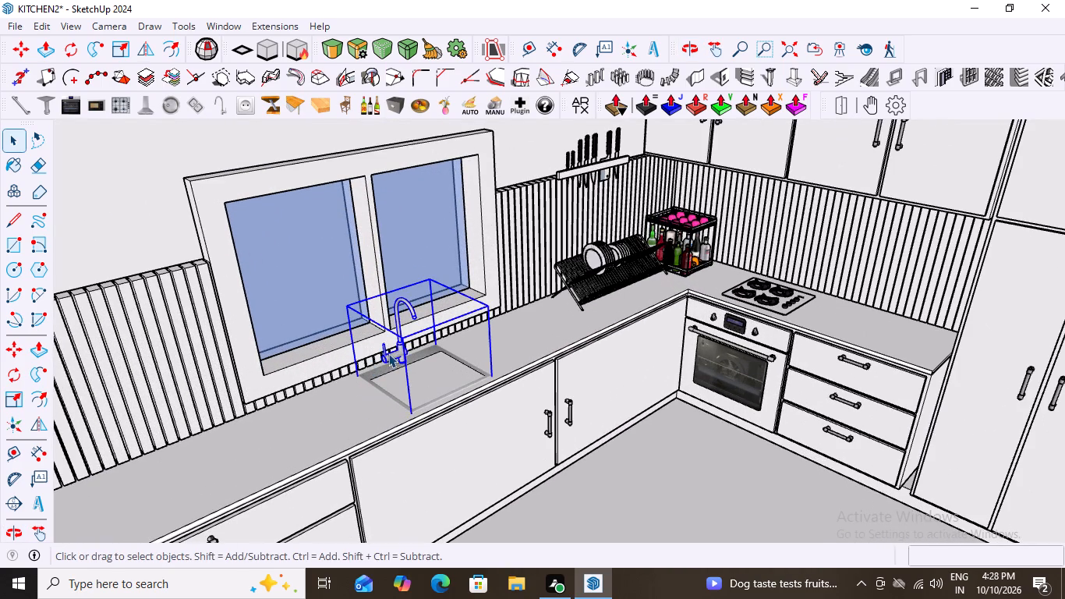
pyautogui.press('Delete')
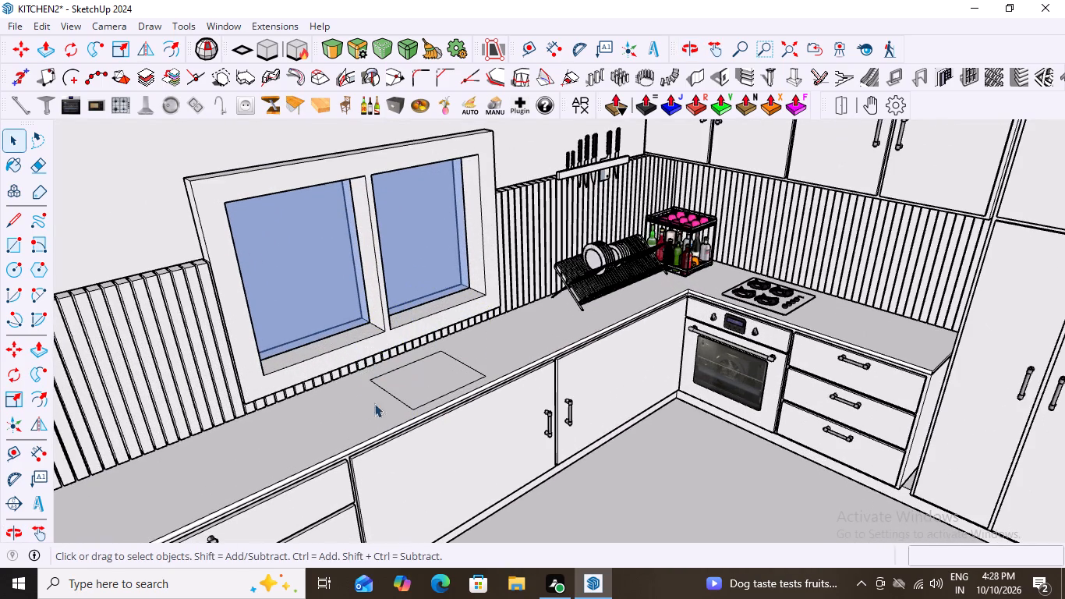
# Open the group holding the countertop beneath the window for editing.
pyautogui.scroll(-4, 341, 387)
pyautogui.moveTo(438, 399); pyautogui.dragTo(370, 404, button='middle')
pyautogui.scroll(10, 372, 394)
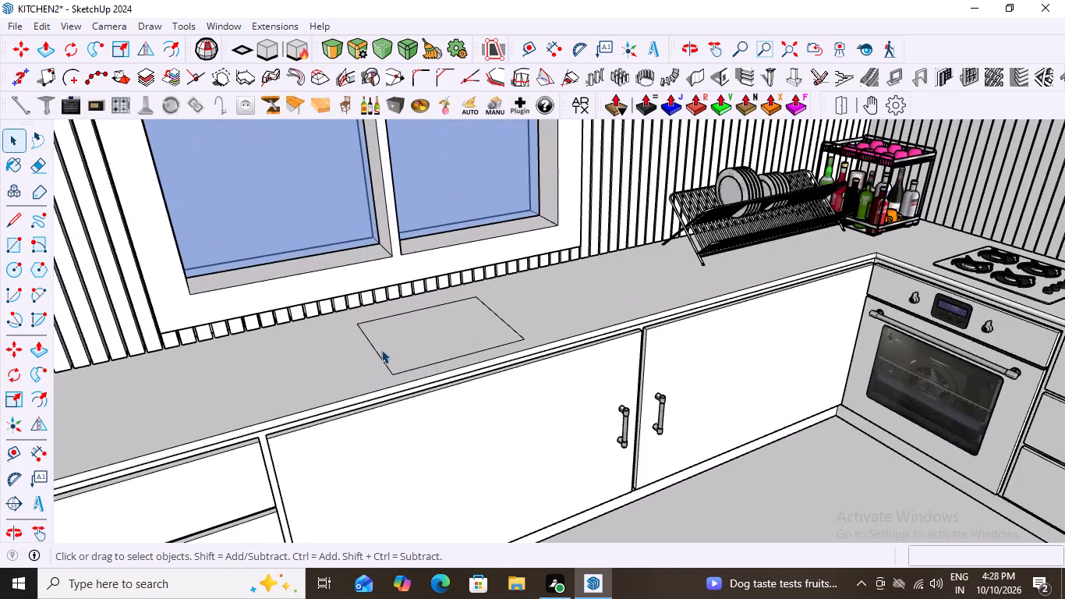
pyautogui.scroll(6, 381, 349)
pyautogui.moveTo(363, 384); pyautogui.dragTo(370, 448, button='middle')
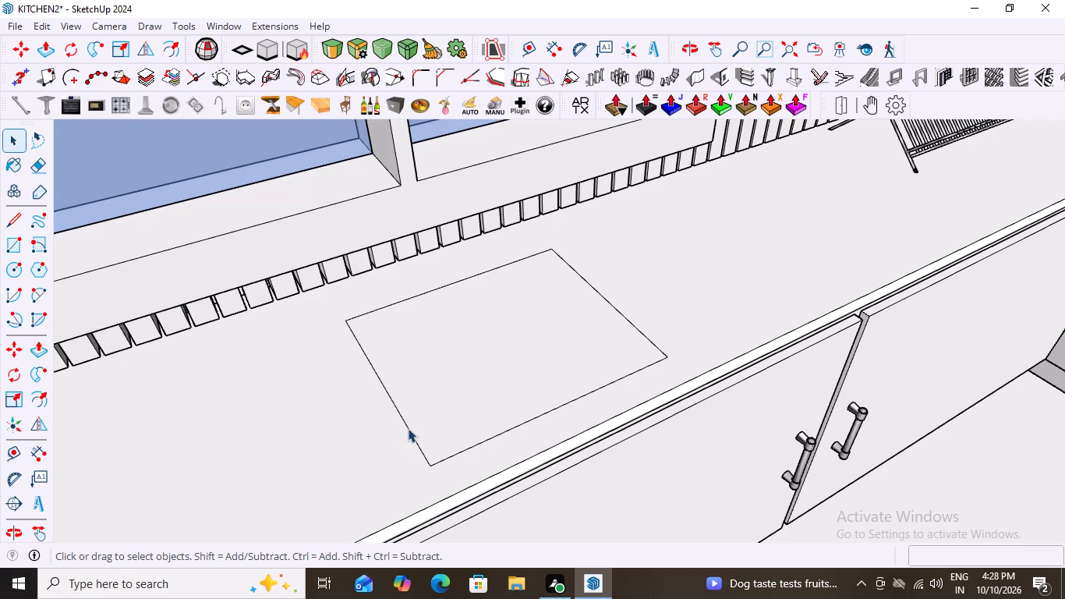
pyautogui.click(408, 428)
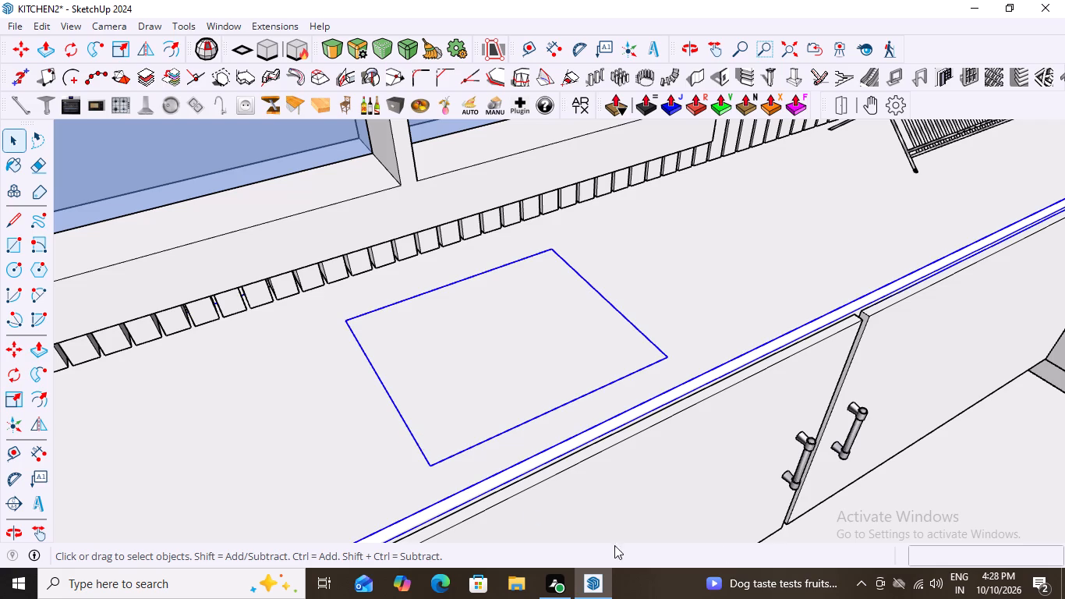
pyautogui.scroll(-15, 229, 257)
pyautogui.click(495, 424)
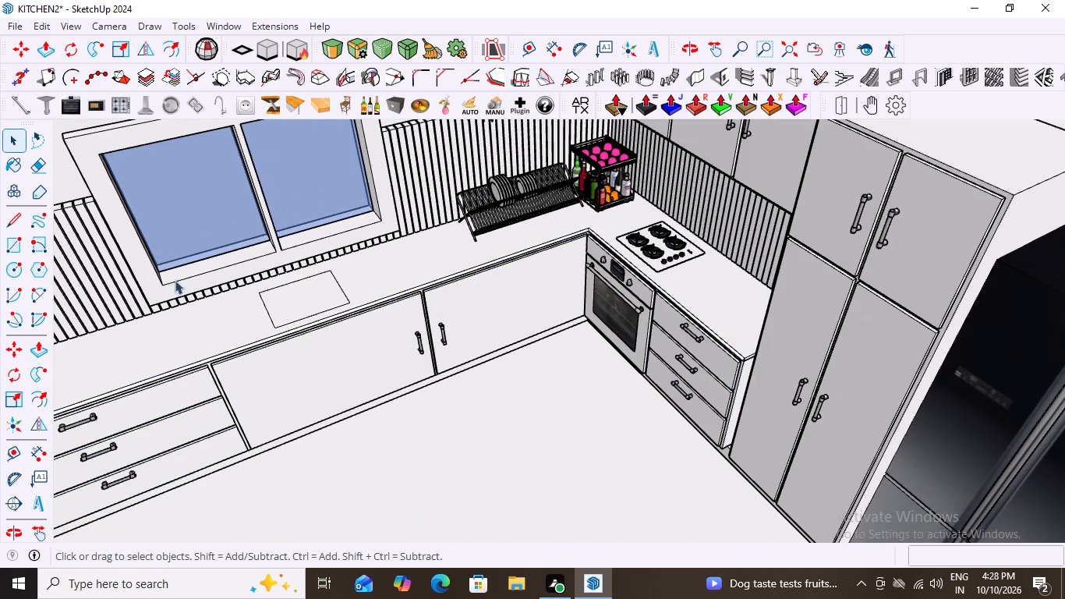
pyautogui.scroll(9, 178, 292)
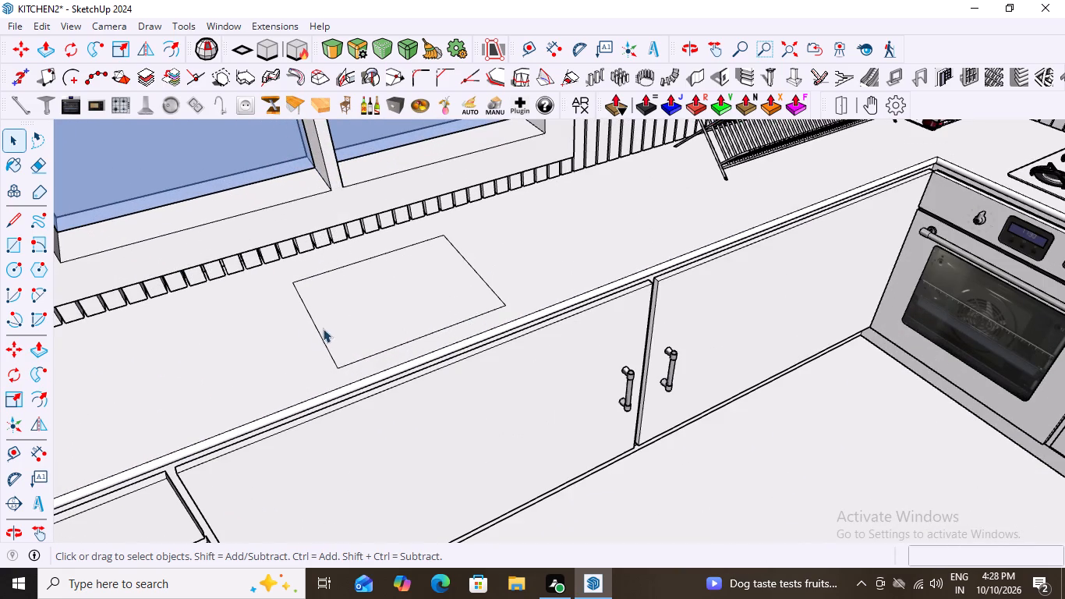
pyautogui.click(317, 331)
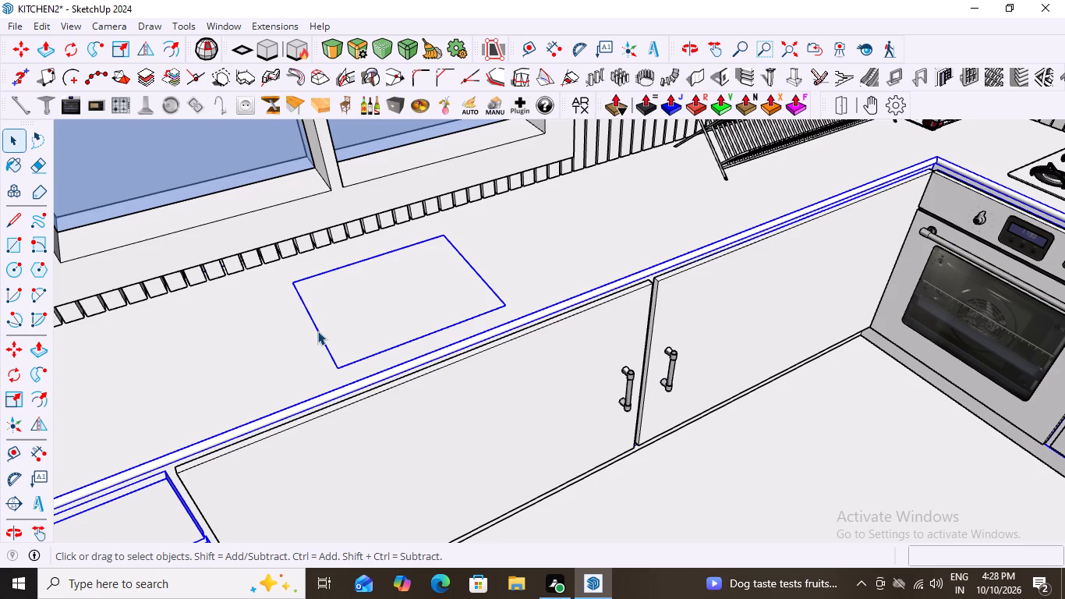
pyautogui.click(320, 334)
pyautogui.click(320, 334)
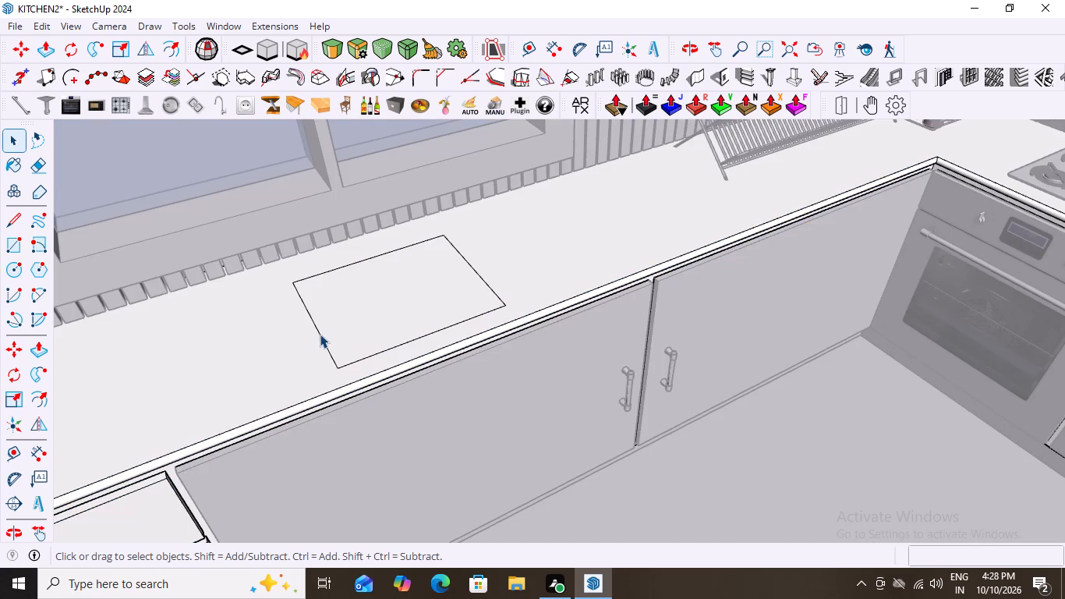
pyautogui.click(320, 339)
pyautogui.click(320, 336)
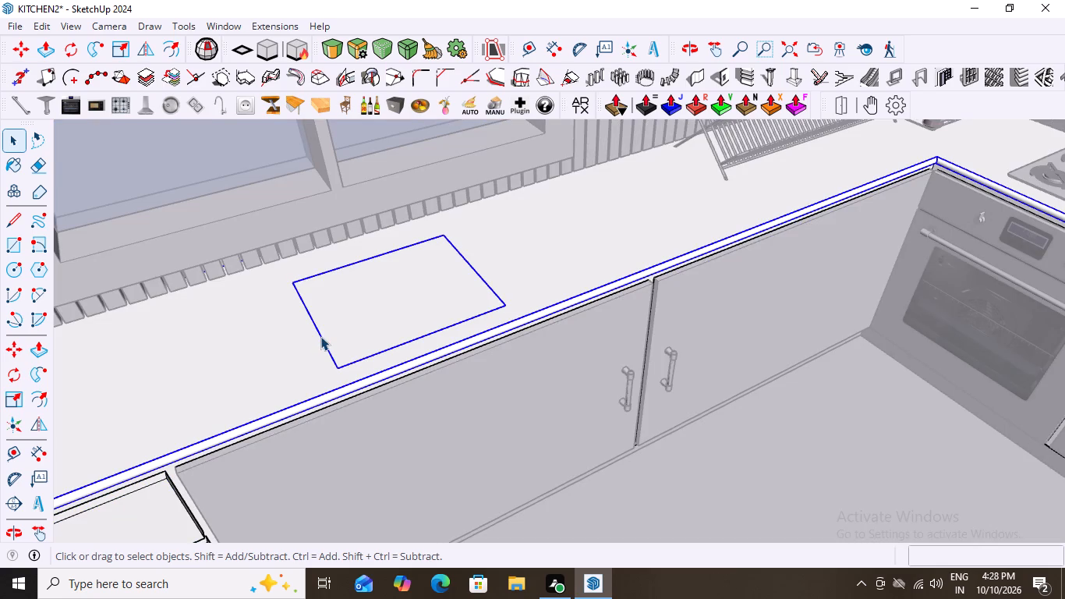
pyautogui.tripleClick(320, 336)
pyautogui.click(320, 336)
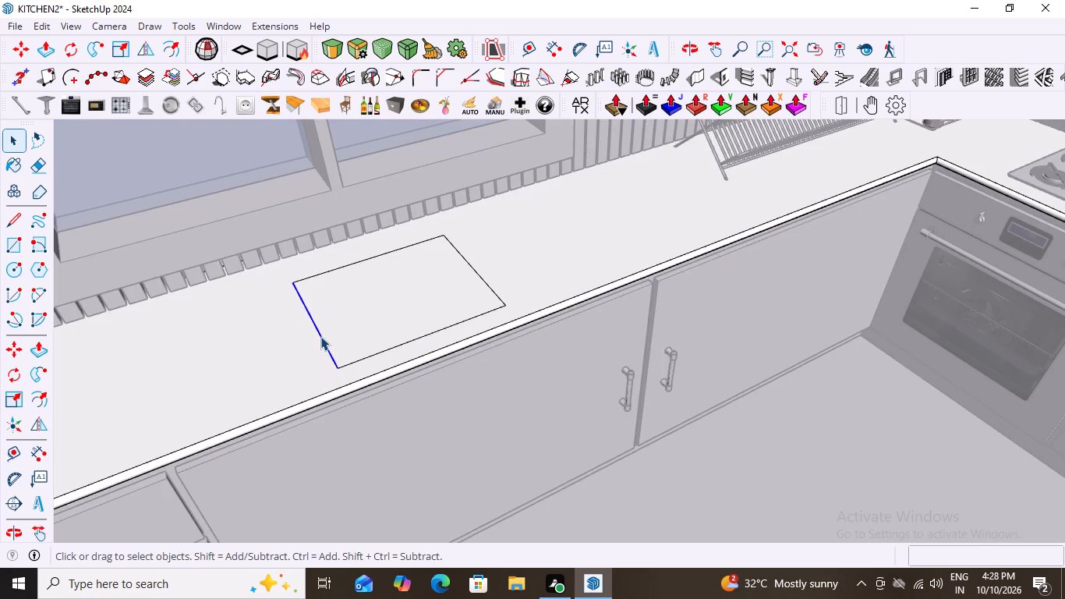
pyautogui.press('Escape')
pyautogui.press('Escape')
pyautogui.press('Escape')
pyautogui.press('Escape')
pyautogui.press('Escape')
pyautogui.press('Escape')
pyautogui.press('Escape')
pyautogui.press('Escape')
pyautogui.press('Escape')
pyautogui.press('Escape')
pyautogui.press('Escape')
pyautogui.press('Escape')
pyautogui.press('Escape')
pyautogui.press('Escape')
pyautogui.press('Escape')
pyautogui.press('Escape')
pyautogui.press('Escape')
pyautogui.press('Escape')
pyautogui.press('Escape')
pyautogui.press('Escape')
# Open the countertop's nested group and delete all four edges of the rectangular sink outline beneath the window.
pyautogui.click(317, 272)
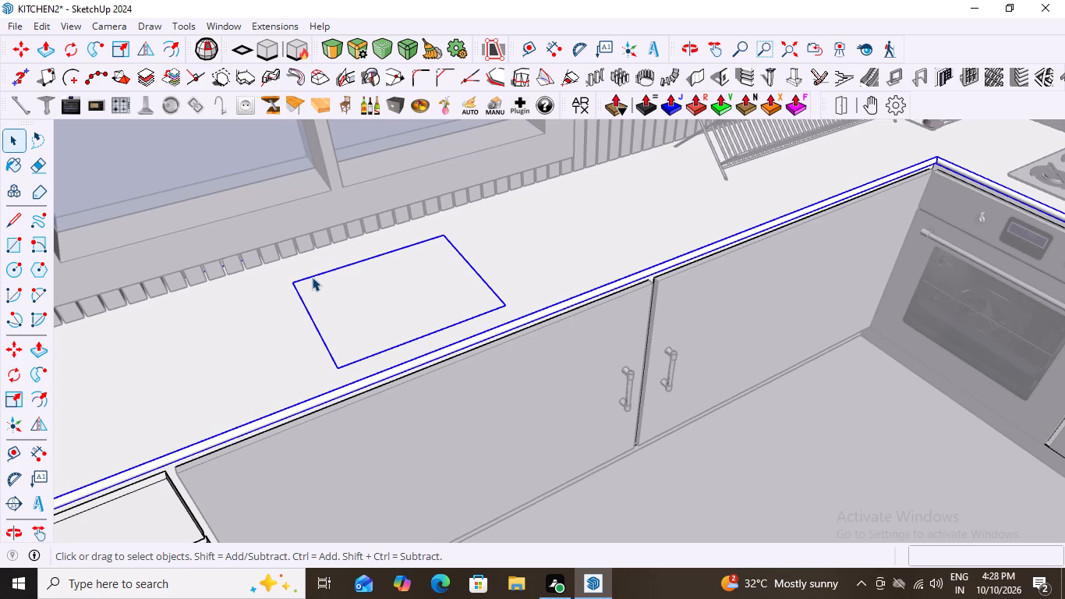
pyautogui.doubleClick(309, 275)
pyautogui.click(303, 278)
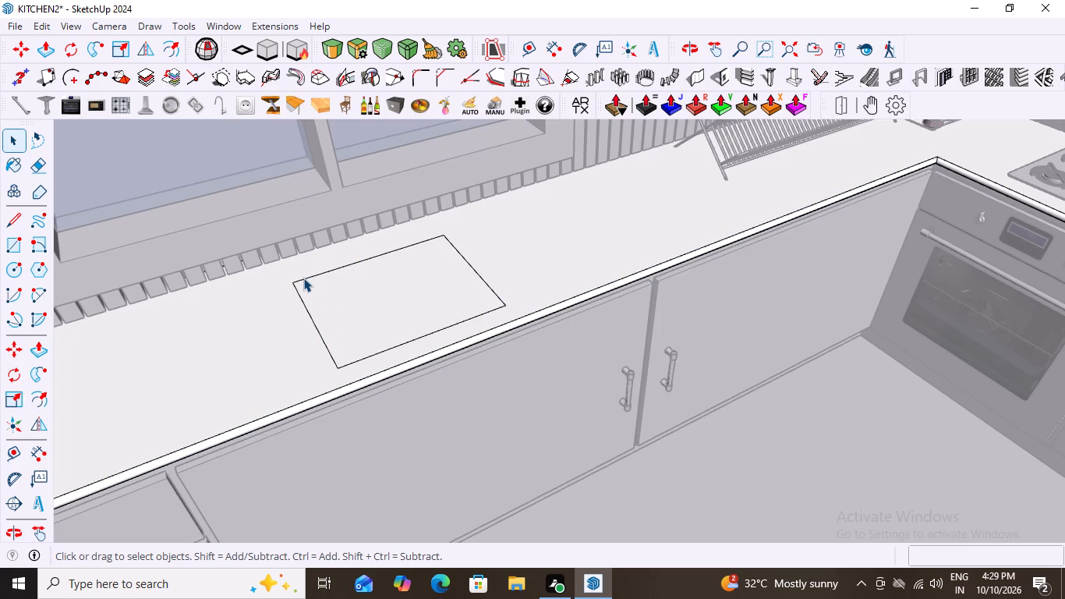
pyautogui.keyDown('shift'); pyautogui.click(313, 324); pyautogui.keyUp('shift')
pyautogui.keyDown('shift'); pyautogui.click(377, 350); pyautogui.keyUp('shift')
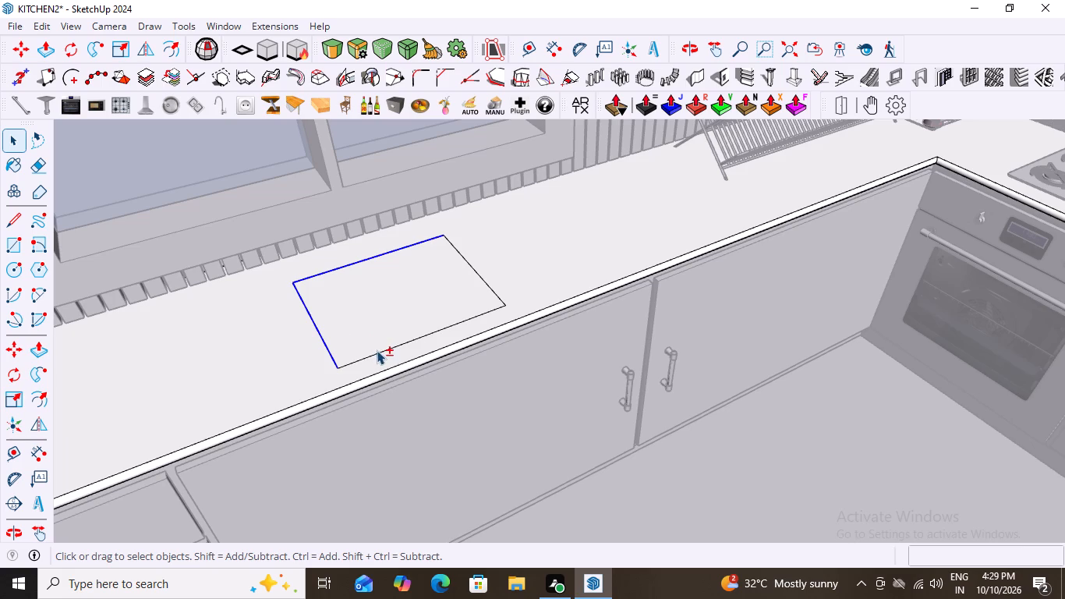
pyautogui.keyDown('shift'); pyautogui.click(476, 272); pyautogui.keyUp('shift')
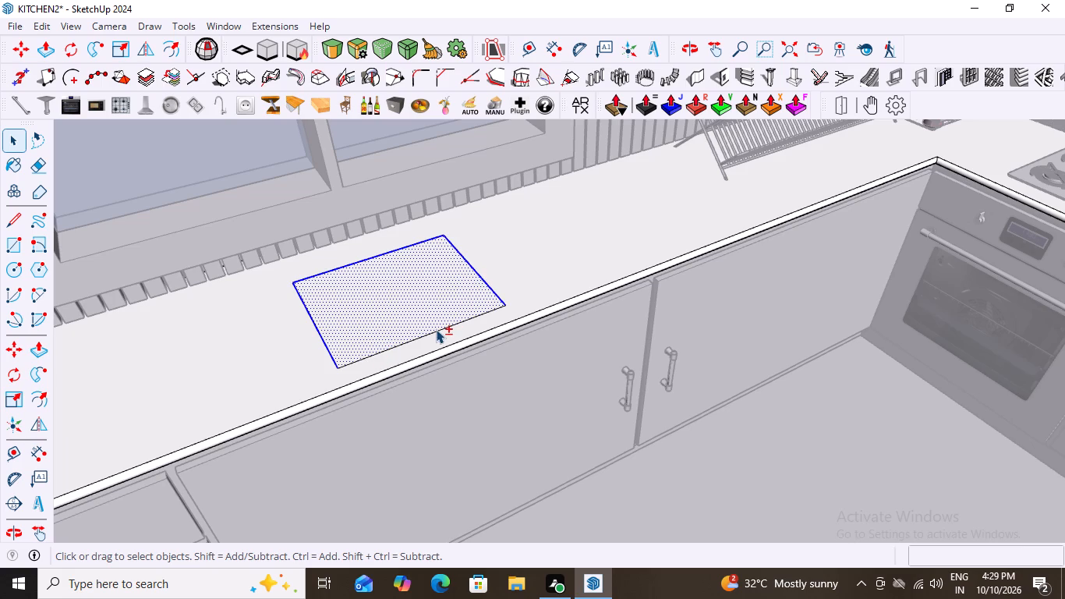
pyautogui.keyDown('shift'); pyautogui.click(436, 329); pyautogui.keyUp('shift')
pyautogui.press('Delete')
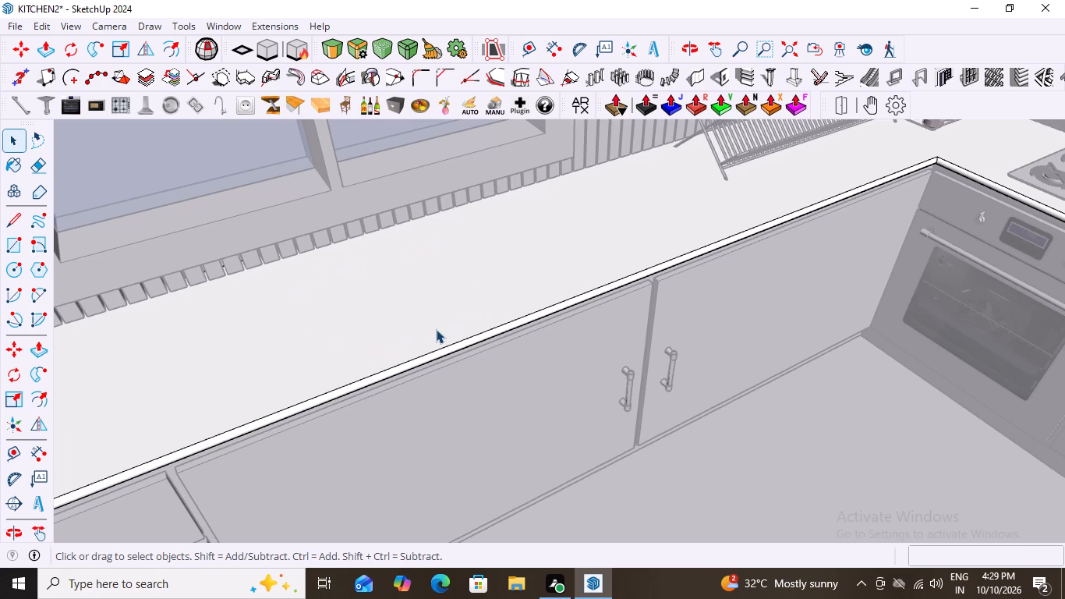
# Close the nested countertop and cabinet groups to return to the whole kitchen model.
pyautogui.scroll(-20, 294, 326)
pyautogui.click(540, 210)
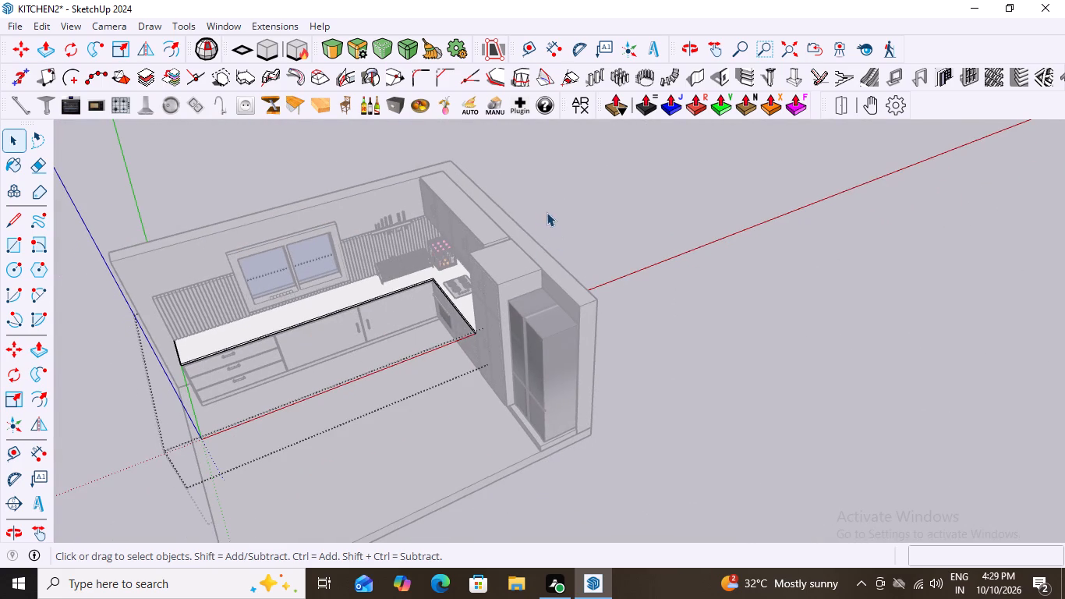
pyautogui.click(625, 178)
pyautogui.click(628, 183)
# Examine the corner of the kitchen with the bottle and cup rack, the dish rack and the wall-mounted knives.
pyautogui.scroll(-4, 657, 221)
pyautogui.moveTo(553, 312); pyautogui.dragTo(652, 225, button='middle')
pyautogui.scroll(7, 472, 262)
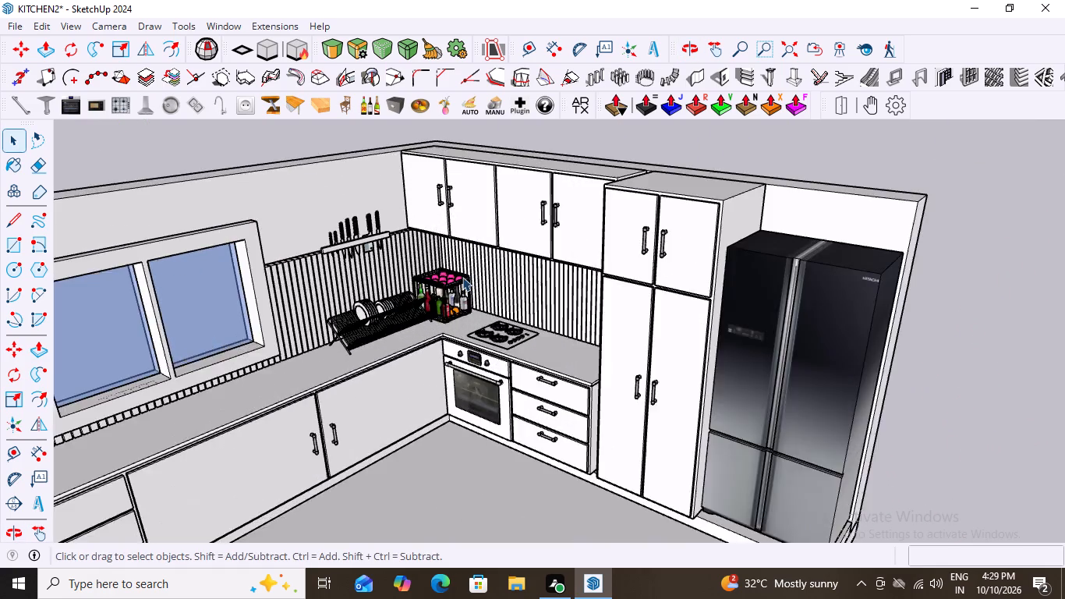
pyautogui.scroll(8, 462, 277)
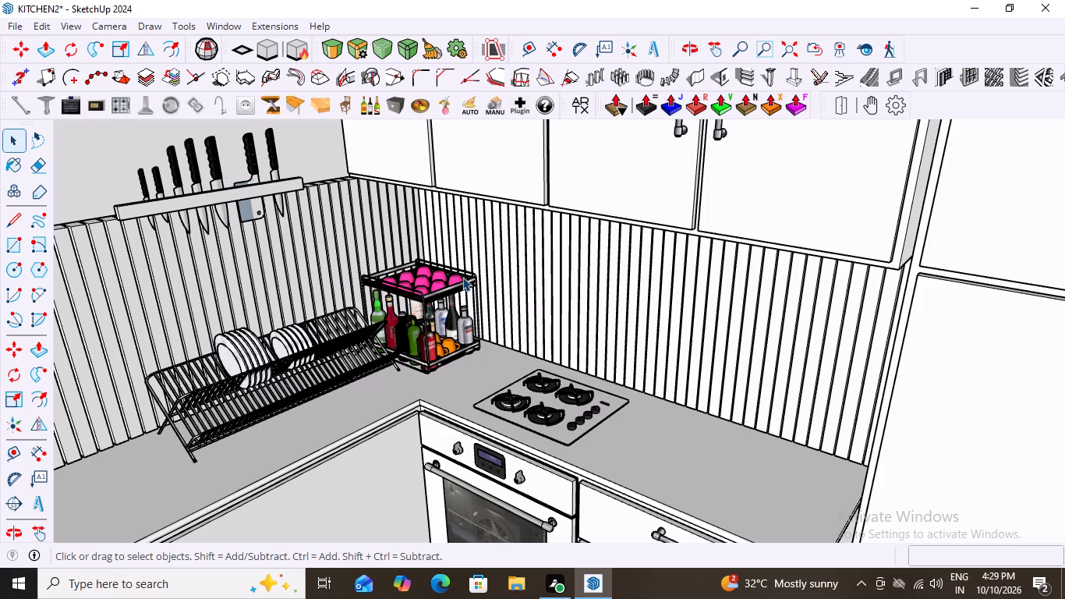
pyautogui.scroll(20, 416, 283)
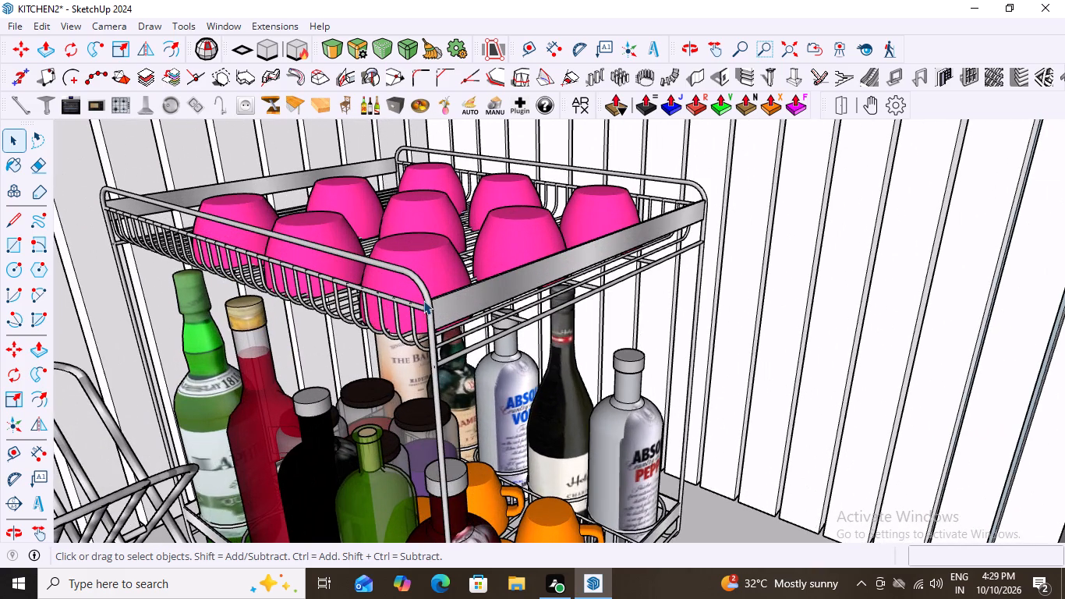
pyautogui.scroll(-10, 404, 225)
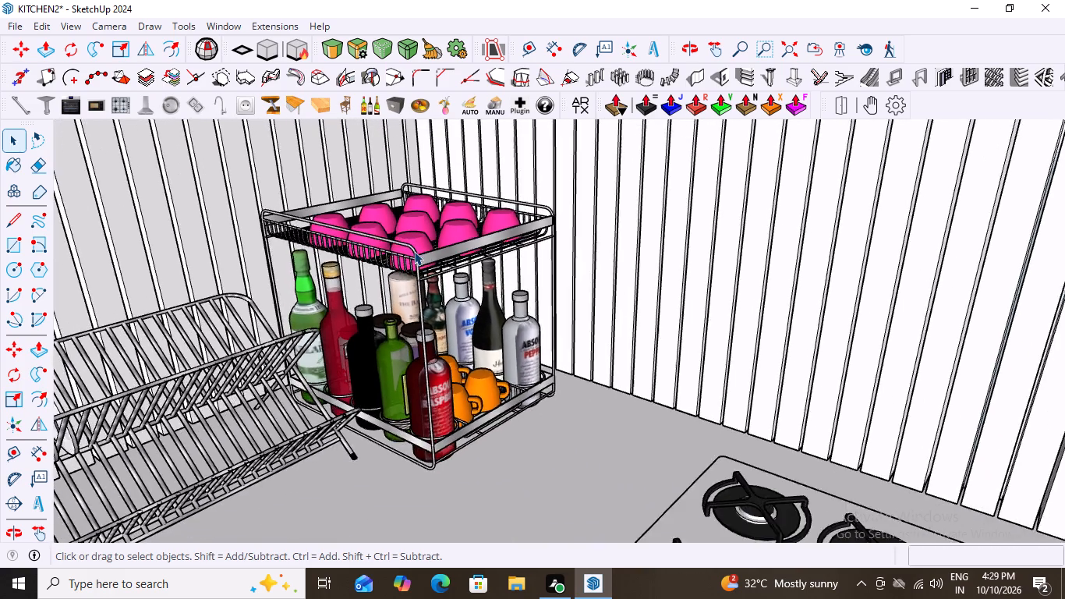
pyautogui.scroll(-2, 414, 251)
pyautogui.scroll(-4, 259, 364)
pyautogui.scroll(3, 55, 376)
pyautogui.scroll(-8, 150, 356)
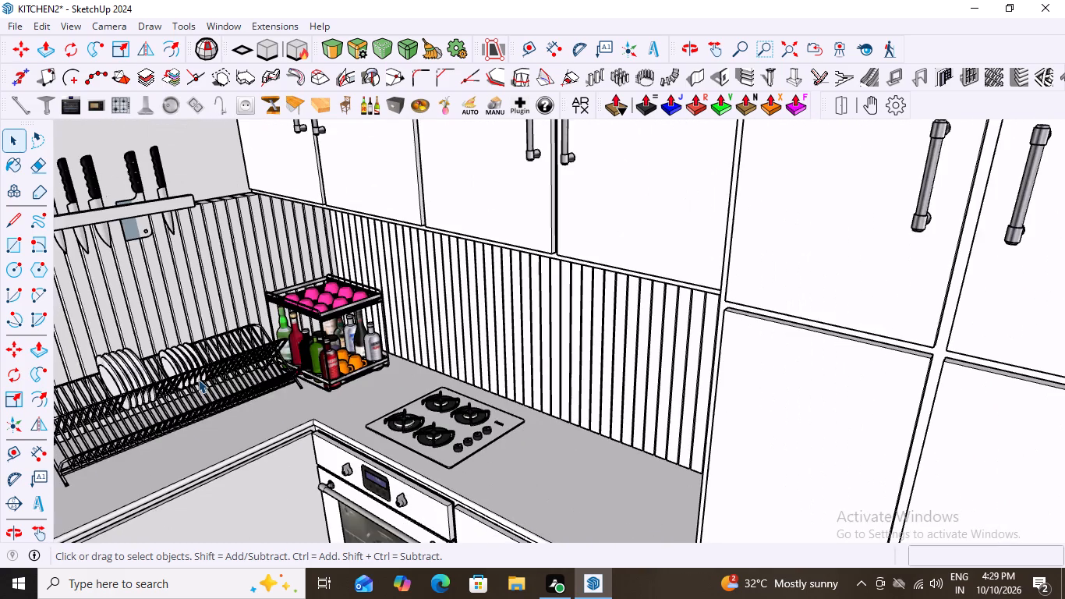
pyautogui.scroll(9, 321, 350)
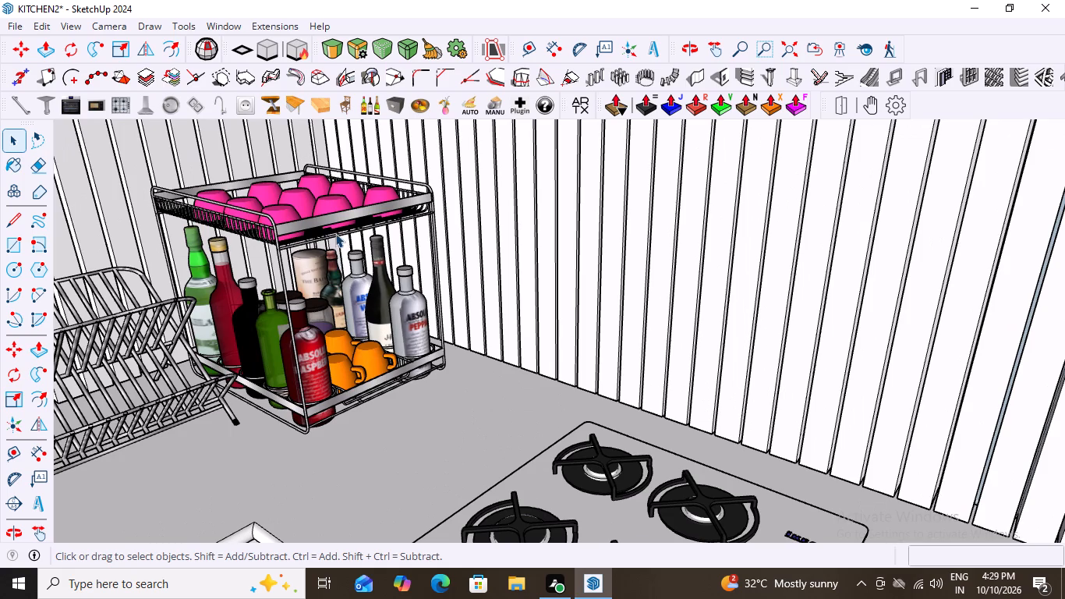
pyautogui.scroll(4, 382, 379)
pyautogui.scroll(-6, 382, 379)
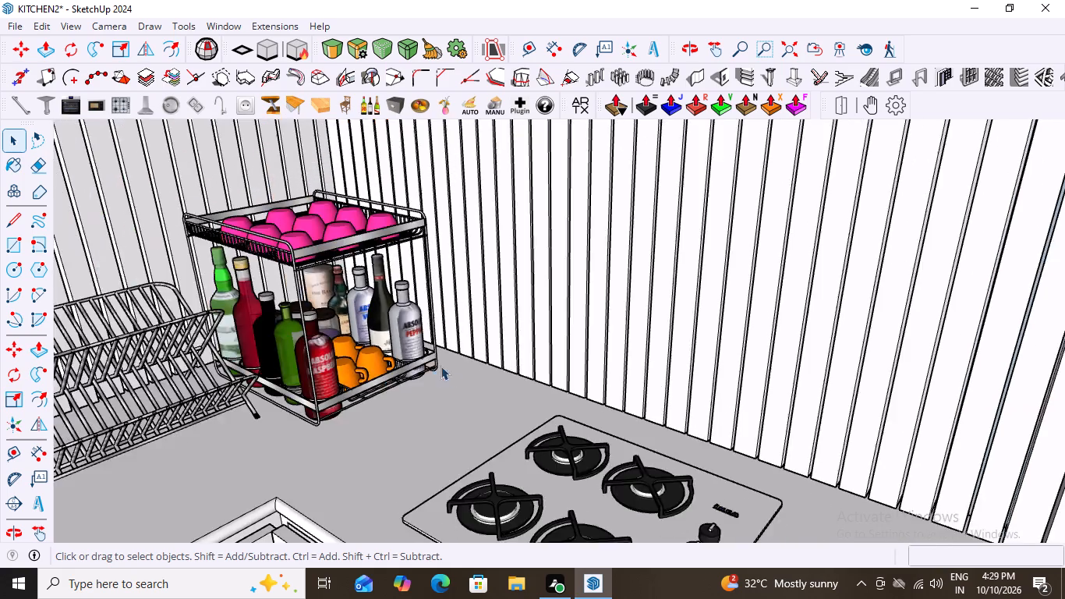
pyautogui.scroll(-7, 441, 366)
pyautogui.scroll(3, 157, 195)
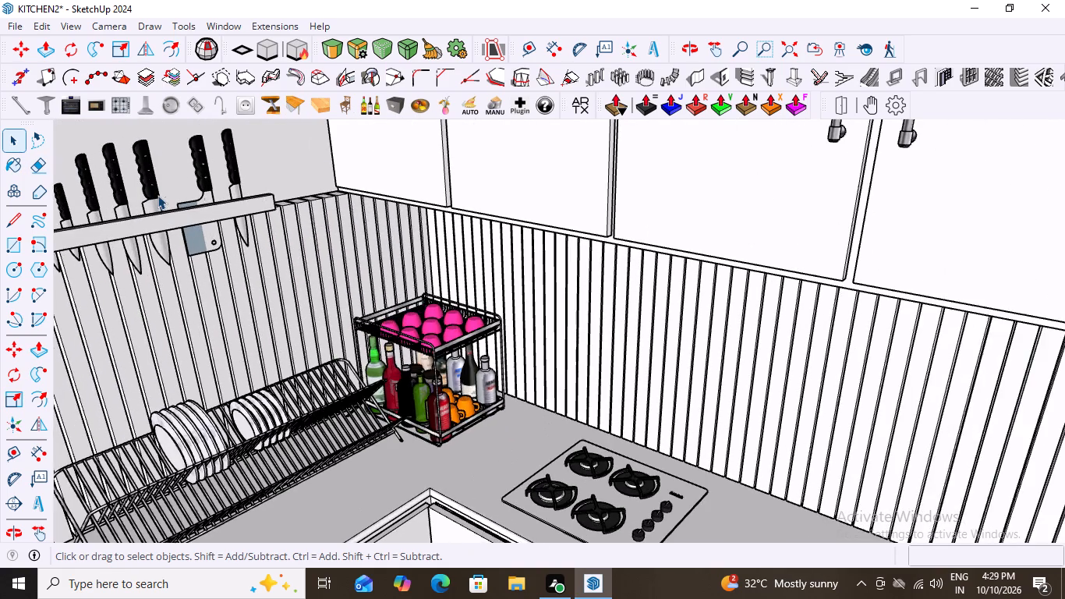
pyautogui.scroll(-4, 157, 195)
pyautogui.scroll(-8, 278, 232)
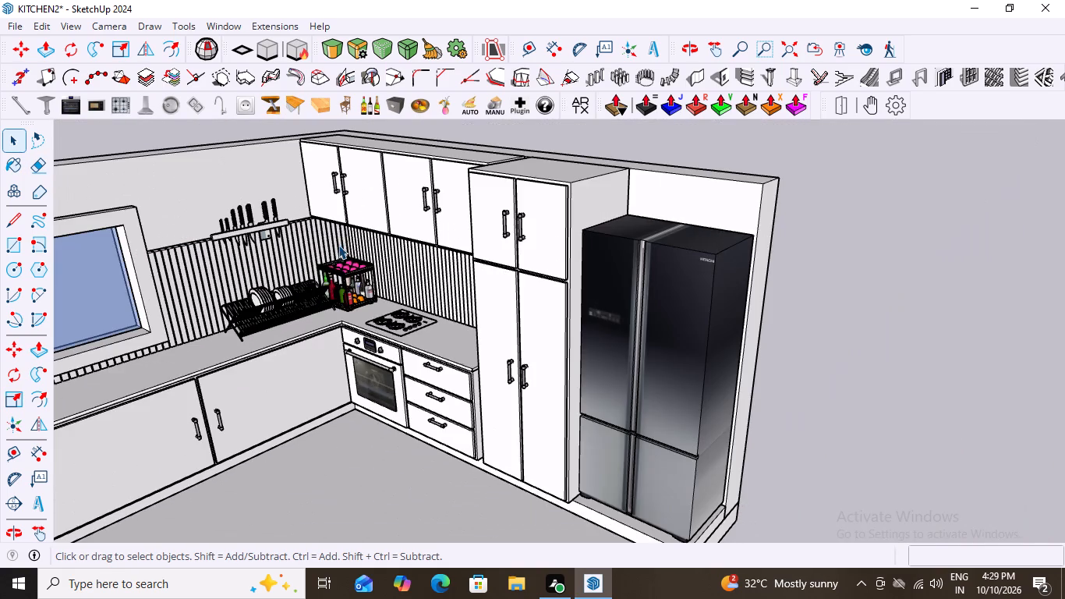
pyautogui.scroll(-3, 391, 289)
# Examine the countertop's front edge and inner corner where it meets the oven below the hob.
pyautogui.moveTo(386, 327); pyautogui.dragTo(580, 394, button='middle')
pyautogui.scroll(2, 384, 387)
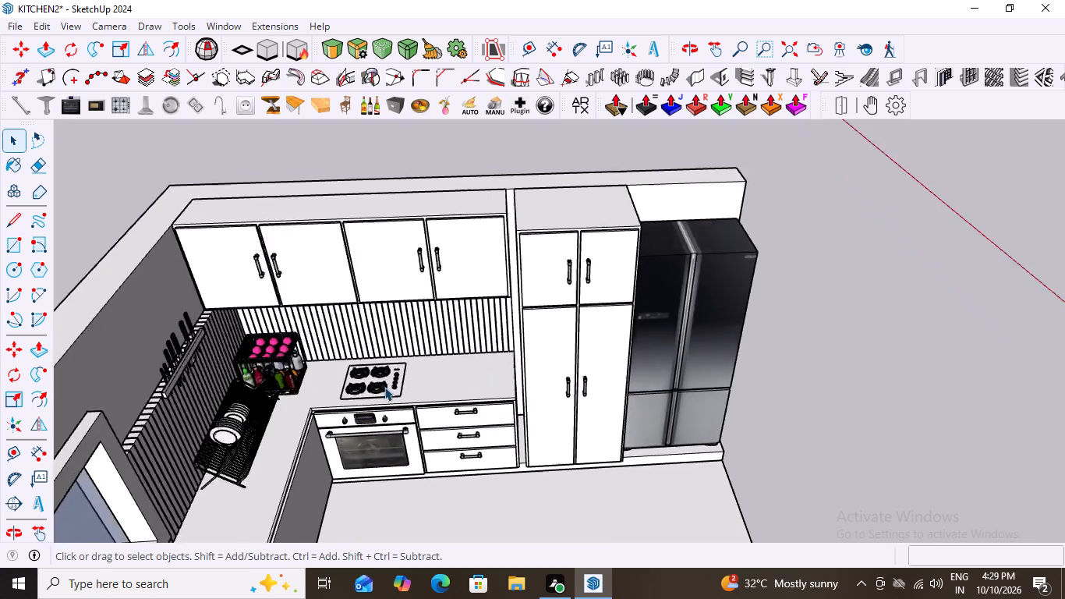
pyautogui.scroll(9, 384, 387)
pyautogui.moveTo(369, 392); pyautogui.dragTo(361, 444, button='middle')
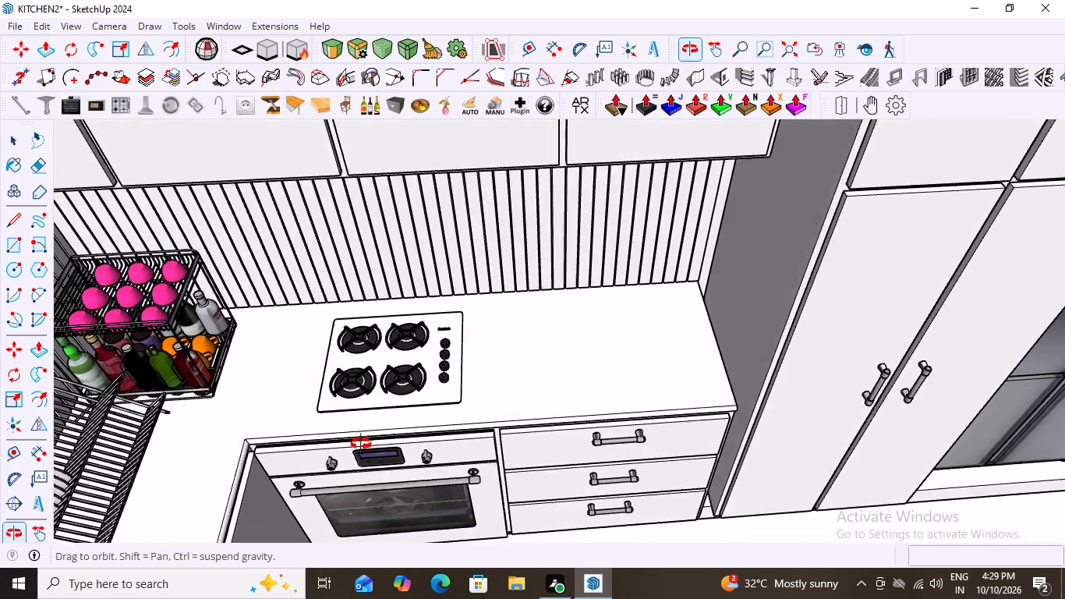
pyautogui.moveTo(361, 444); pyautogui.dragTo(342, 431, button='middle')
pyautogui.scroll(18, 236, 425)
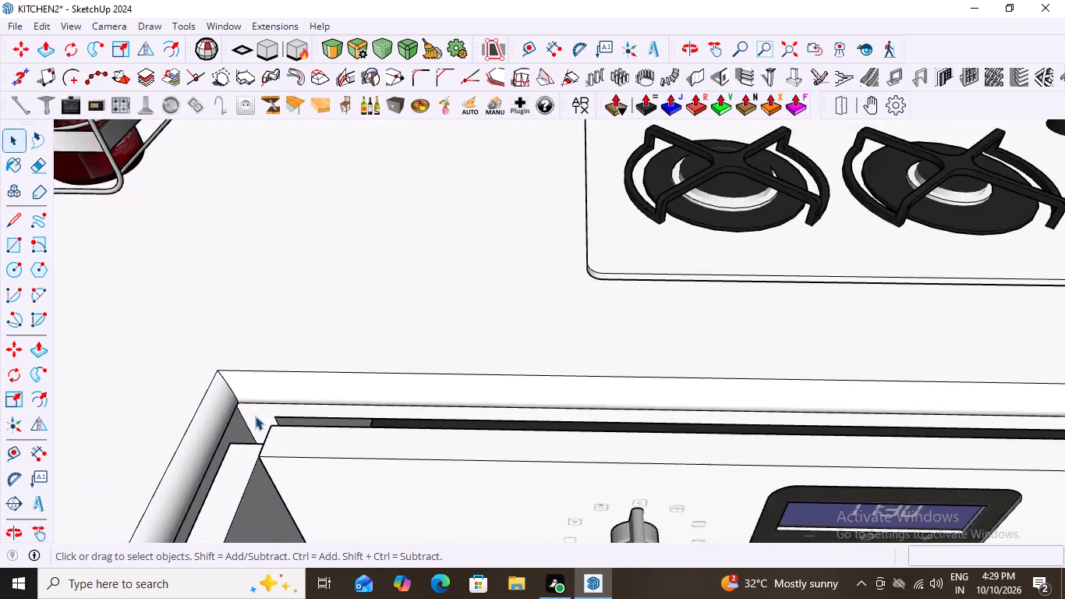
pyautogui.scroll(2, 255, 416)
pyautogui.moveTo(272, 418); pyautogui.dragTo(274, 360, button='middle')
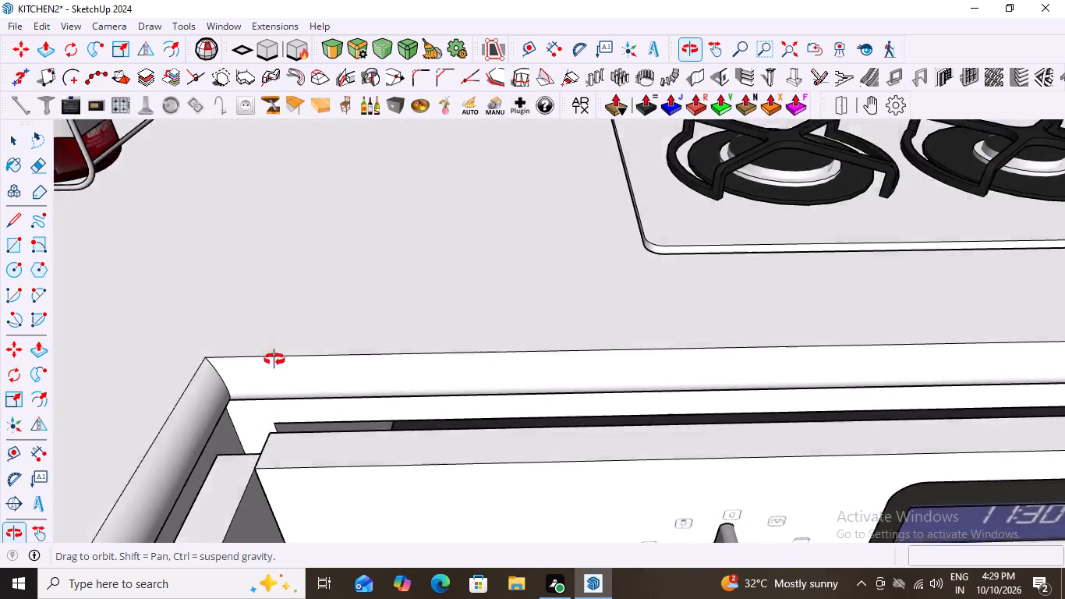
pyautogui.moveTo(274, 360); pyautogui.dragTo(265, 325, button='middle')
pyautogui.scroll(-13, 265, 325)
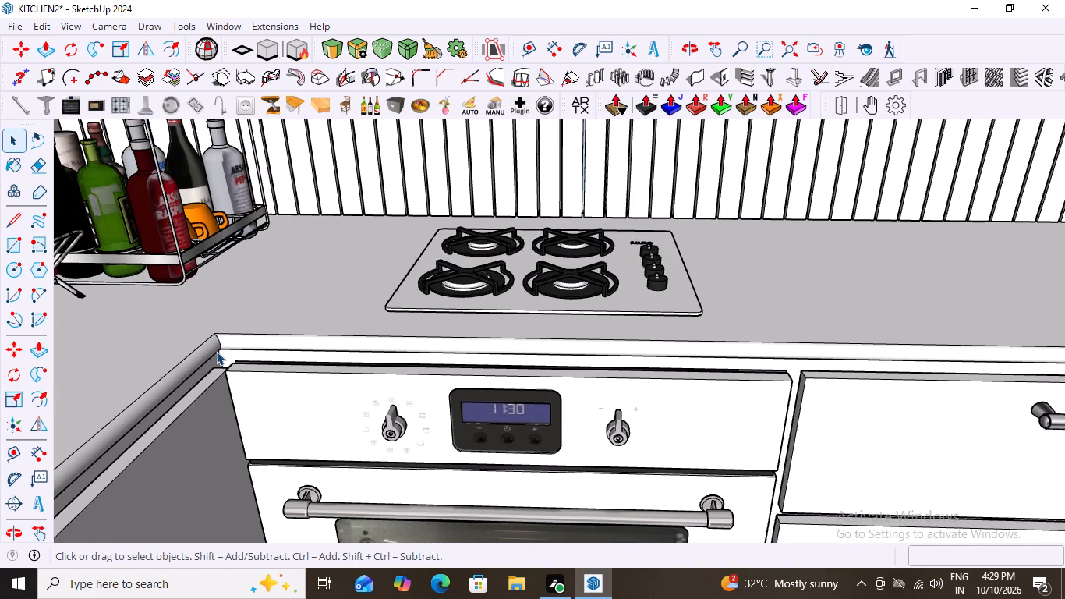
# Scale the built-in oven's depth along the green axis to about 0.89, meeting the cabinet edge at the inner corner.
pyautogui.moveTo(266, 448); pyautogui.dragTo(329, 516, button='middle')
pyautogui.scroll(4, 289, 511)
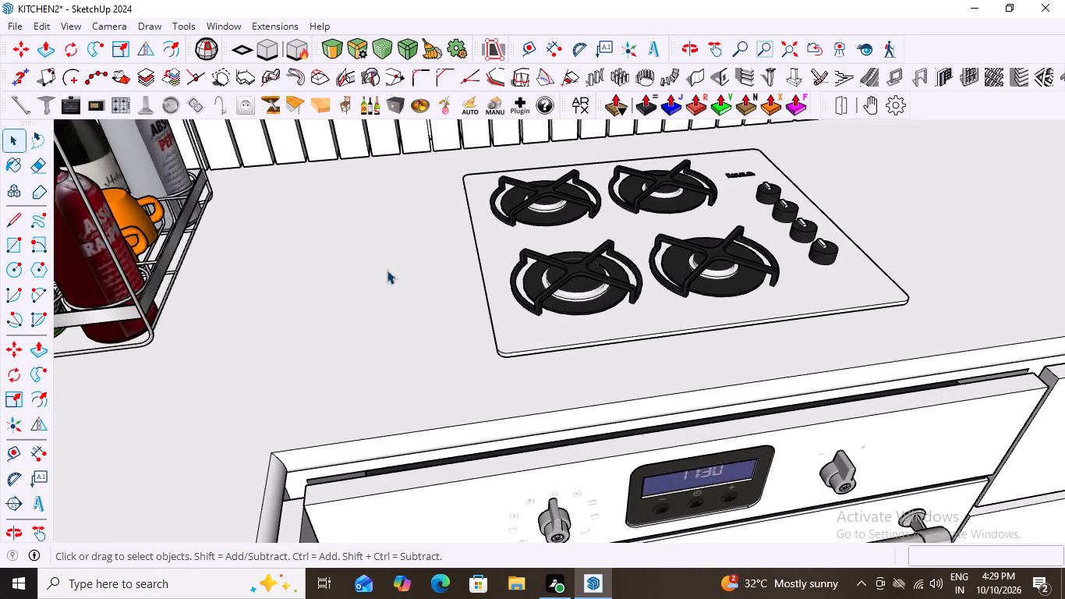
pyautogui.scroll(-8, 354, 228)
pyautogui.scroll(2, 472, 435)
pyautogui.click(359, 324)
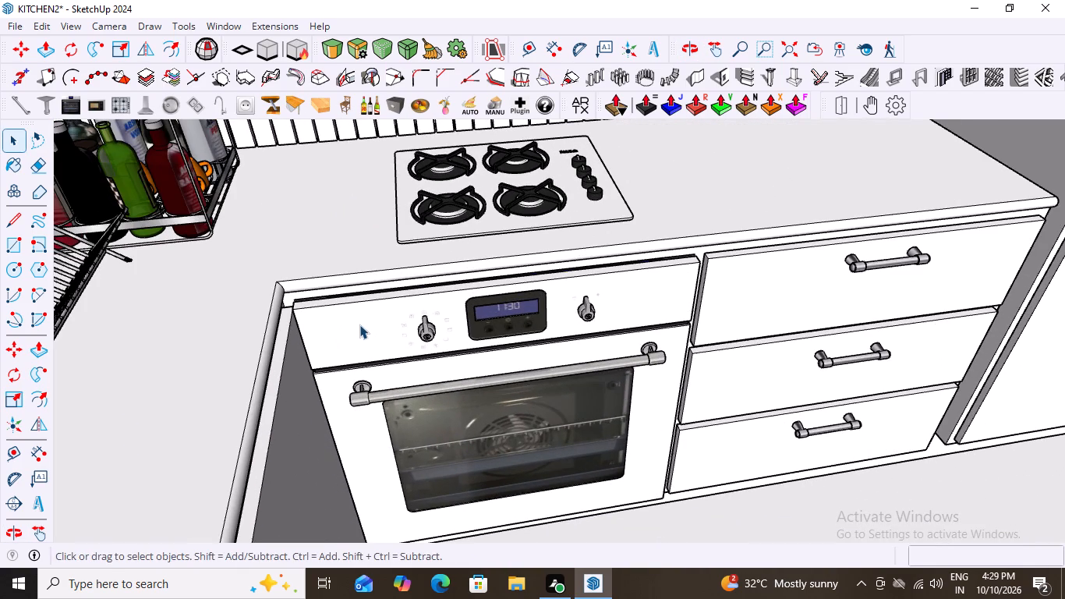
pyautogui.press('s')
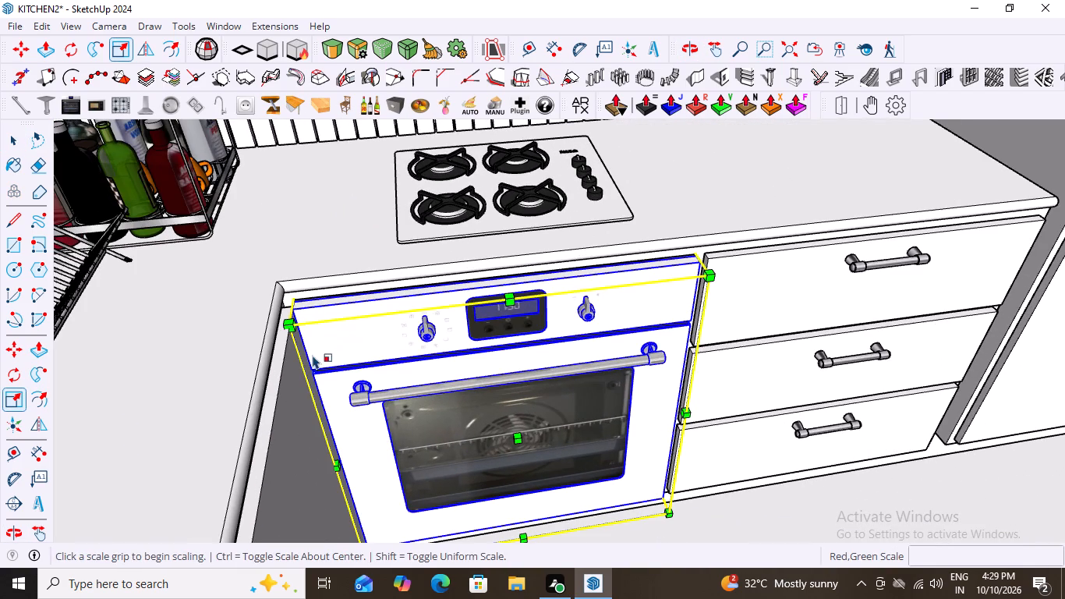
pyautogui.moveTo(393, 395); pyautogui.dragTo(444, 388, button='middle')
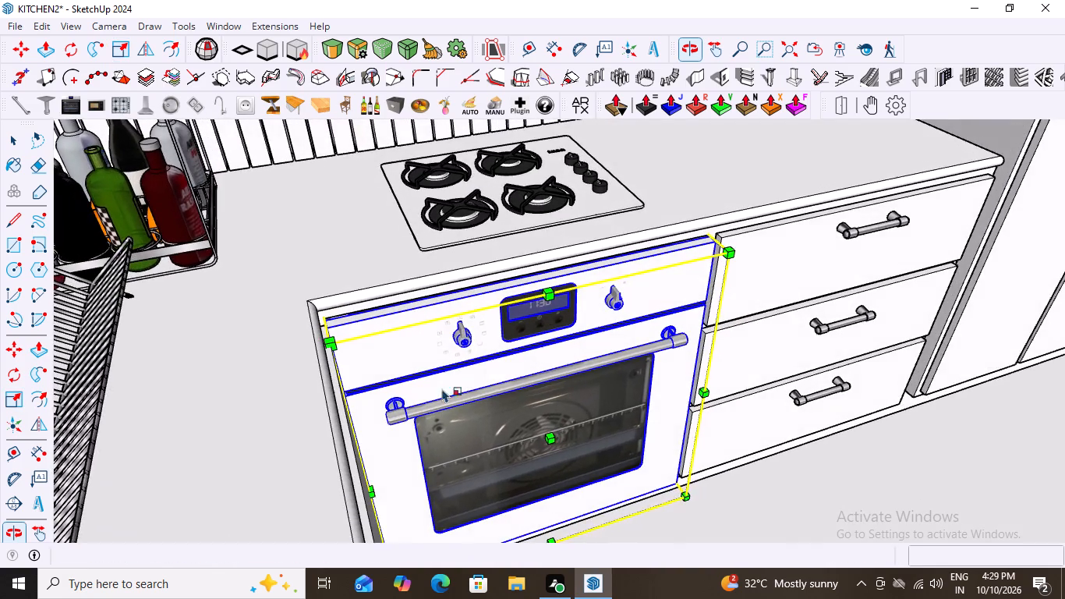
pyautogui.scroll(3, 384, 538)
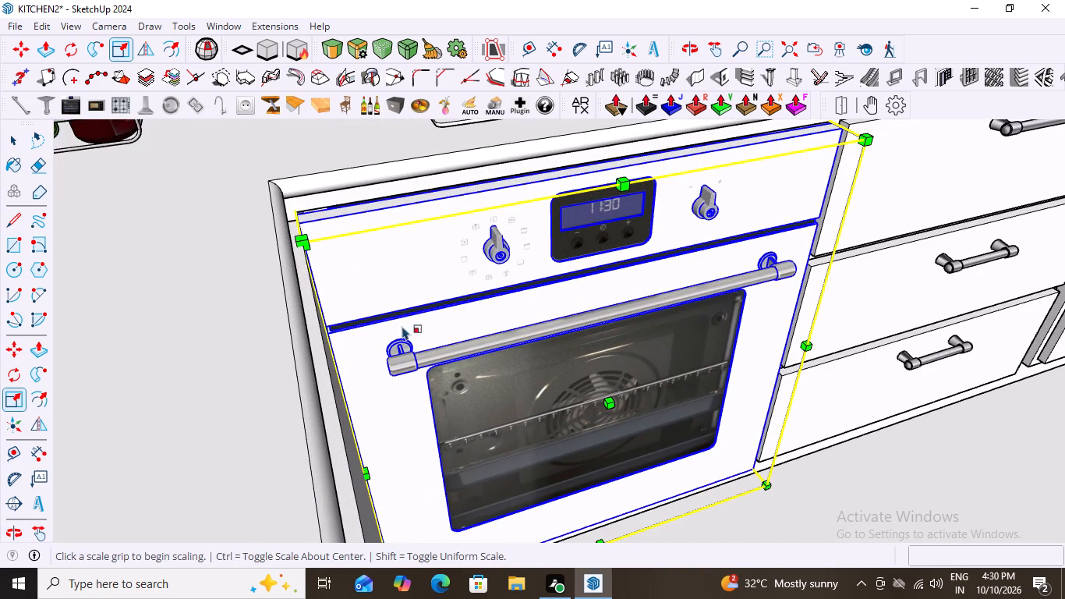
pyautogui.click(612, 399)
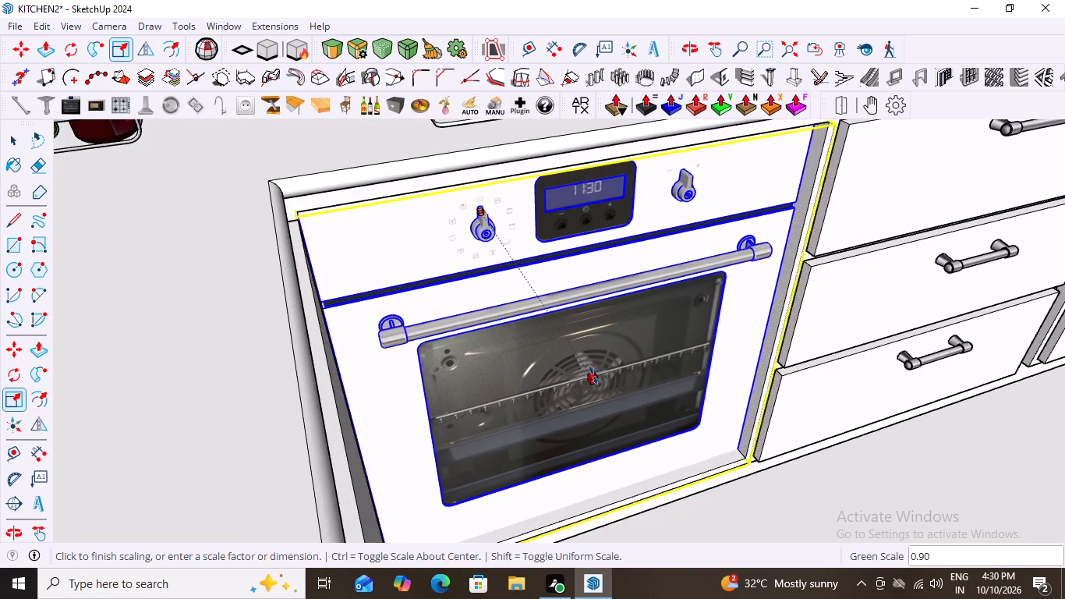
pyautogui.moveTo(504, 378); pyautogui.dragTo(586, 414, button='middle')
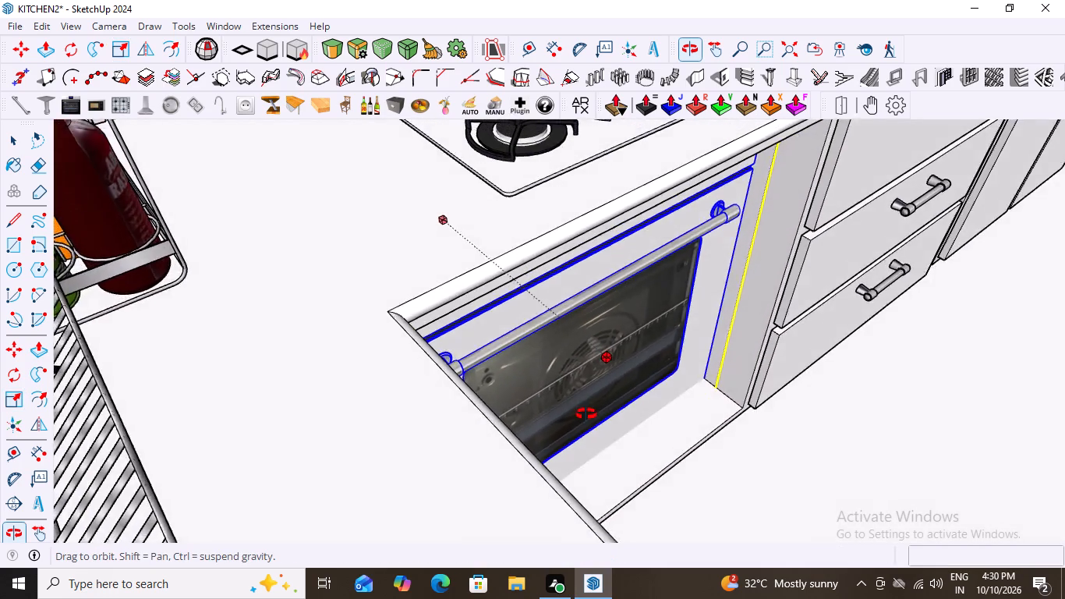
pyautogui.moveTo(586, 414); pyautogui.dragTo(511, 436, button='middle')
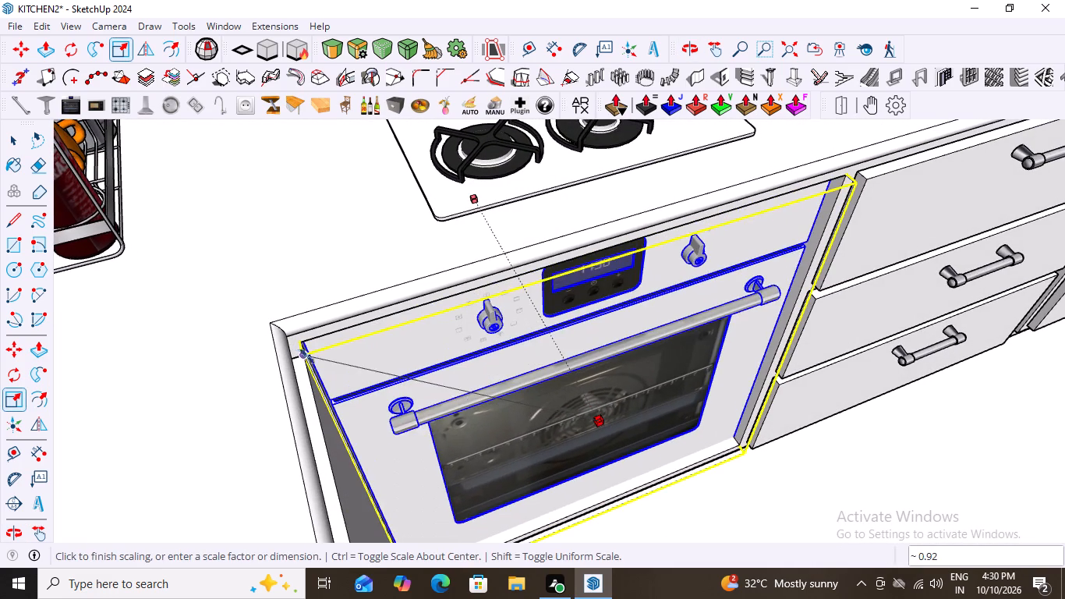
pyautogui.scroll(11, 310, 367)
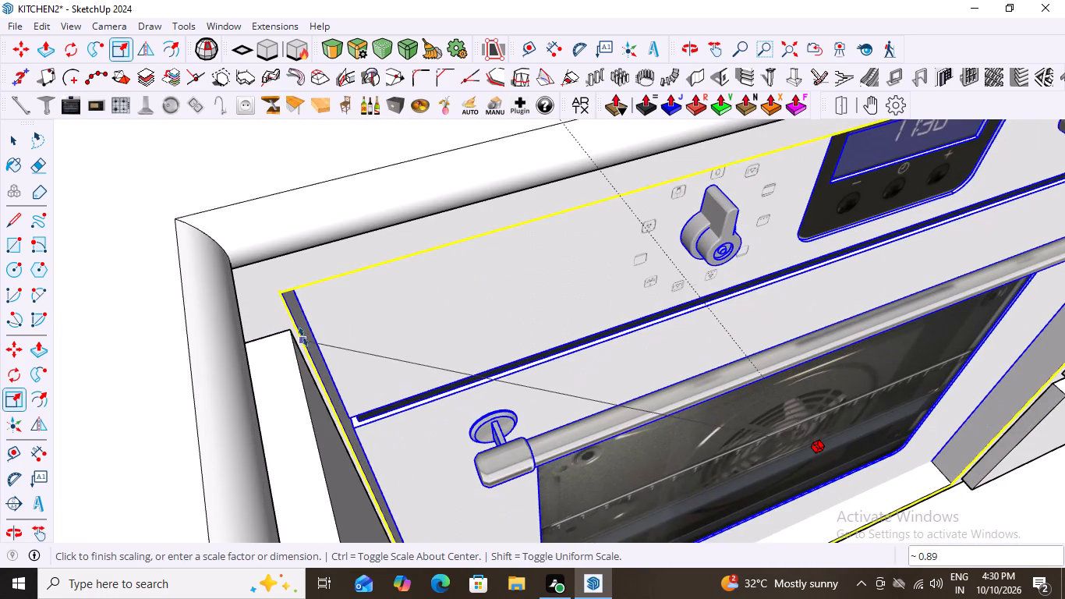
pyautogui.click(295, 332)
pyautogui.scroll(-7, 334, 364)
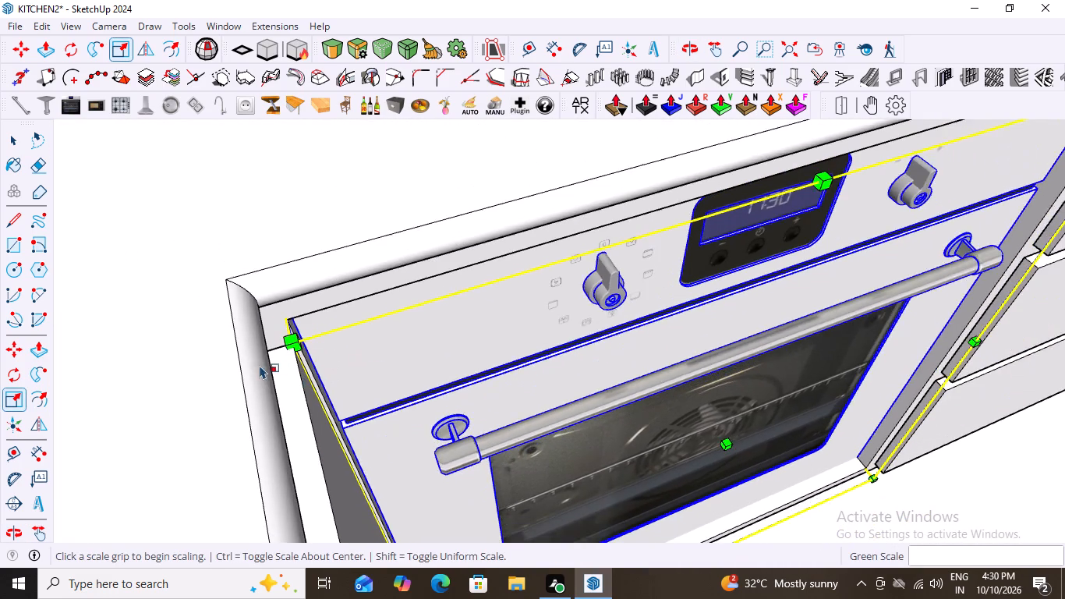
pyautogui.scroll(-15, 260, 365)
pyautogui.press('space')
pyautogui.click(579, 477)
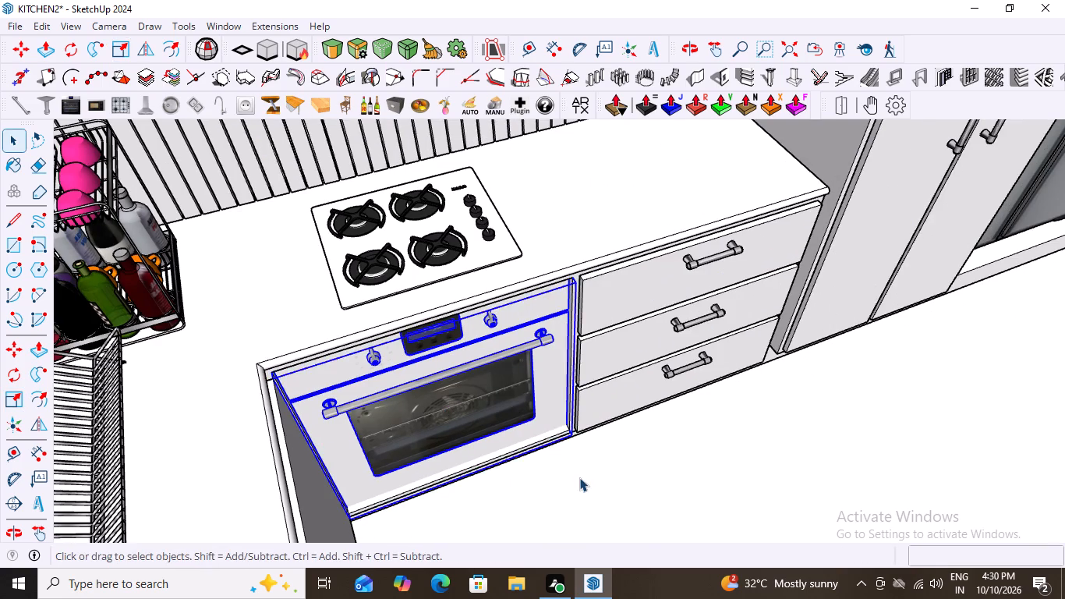
# Examine how the oven front sits against the countertop, the adjoining drawers and the inner corner.
pyautogui.moveTo(564, 478); pyautogui.dragTo(426, 491, button='middle')
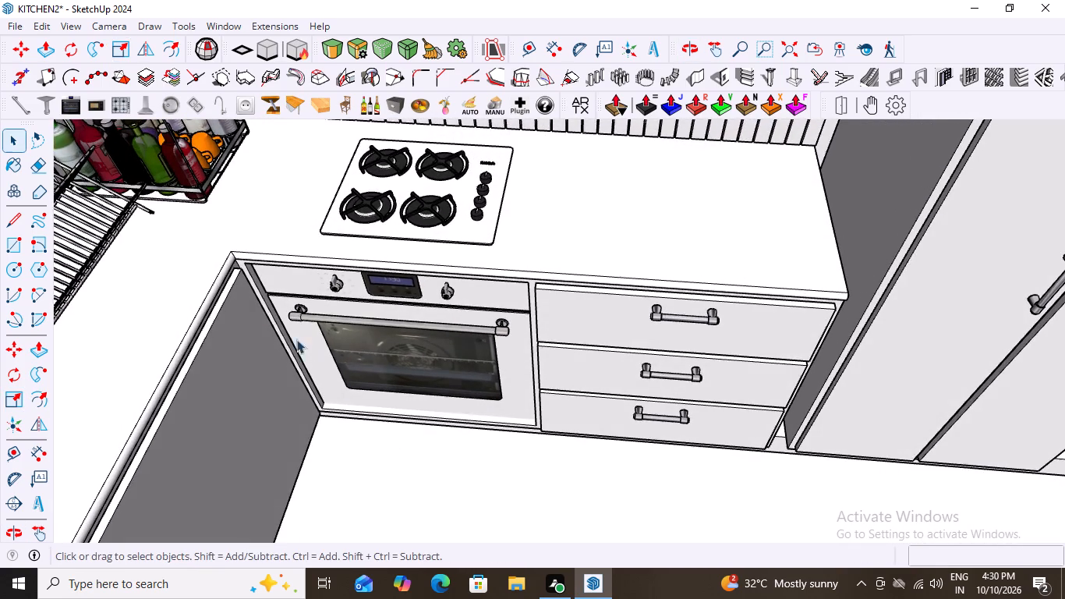
pyautogui.scroll(6, 253, 291)
pyautogui.scroll(-7, 369, 353)
pyautogui.moveTo(428, 380); pyautogui.dragTo(401, 310, button='middle')
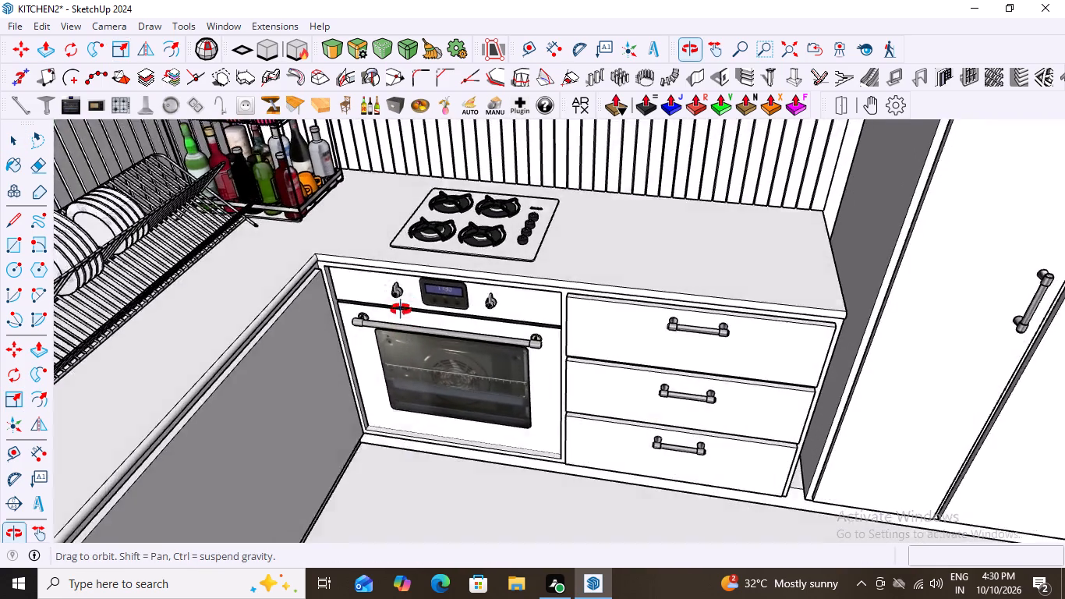
pyautogui.moveTo(401, 310); pyautogui.dragTo(423, 277, button='middle')
pyautogui.scroll(2, 421, 282)
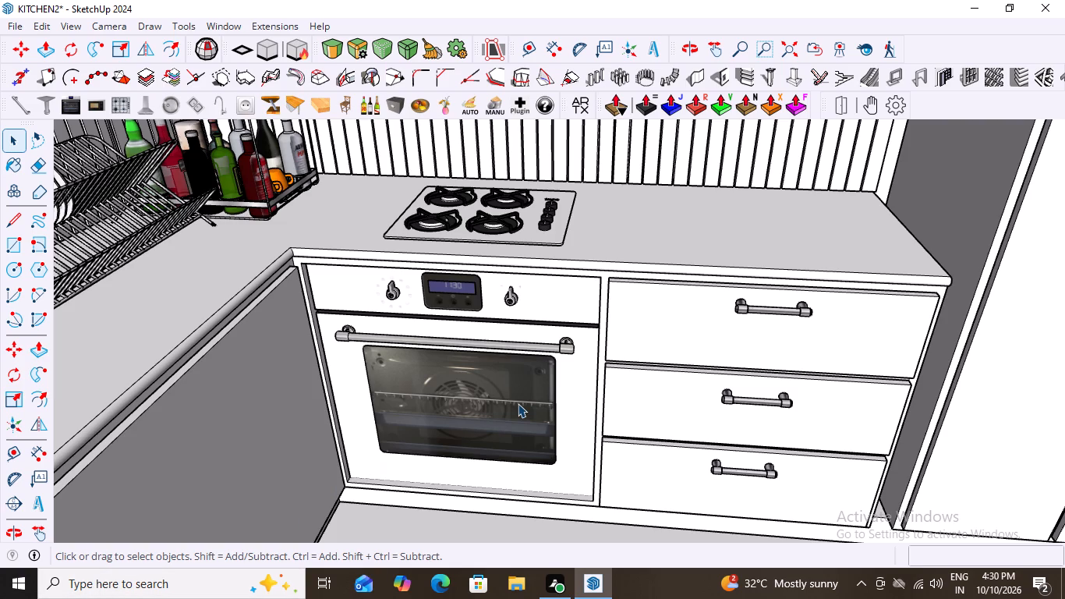
pyautogui.press('s')
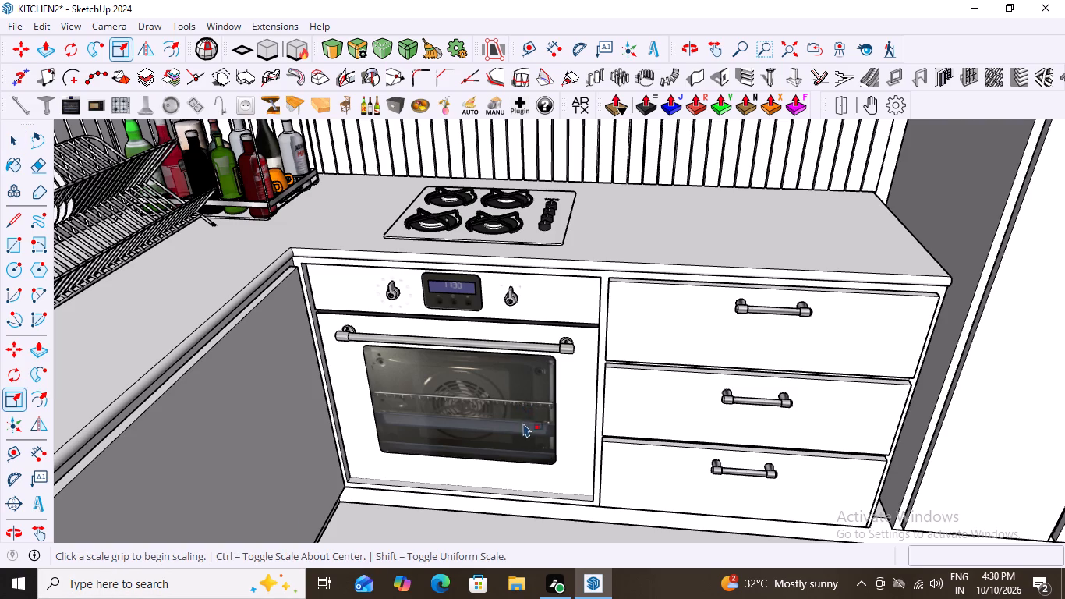
pyautogui.press('space')
pyautogui.scroll(-20, 432, 413)
pyautogui.scroll(-2, 432, 413)
pyautogui.press('space')
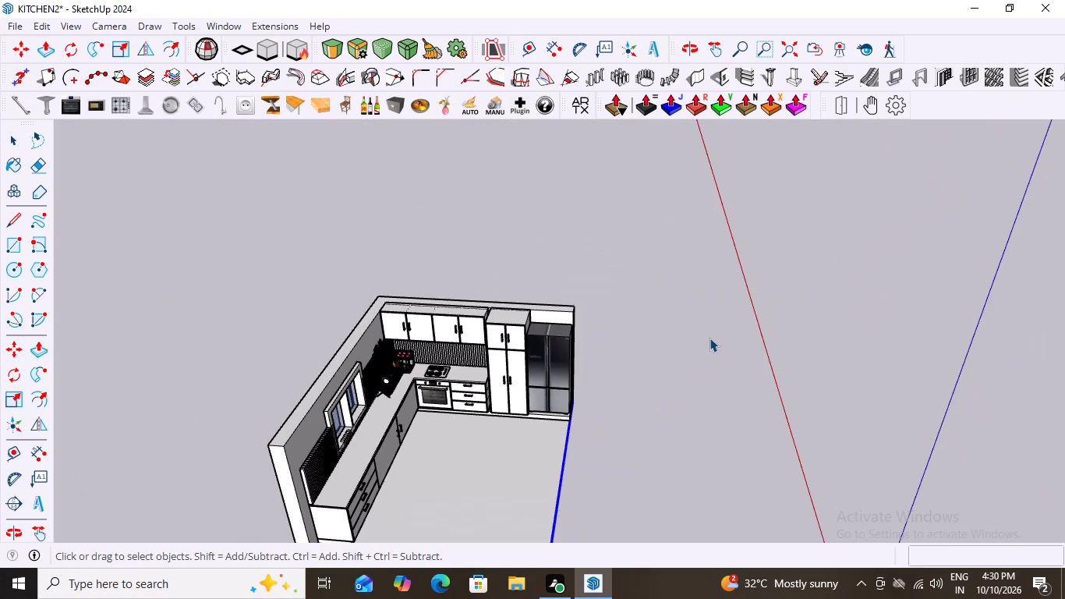
pyautogui.click(709, 331)
pyautogui.scroll(13, 497, 460)
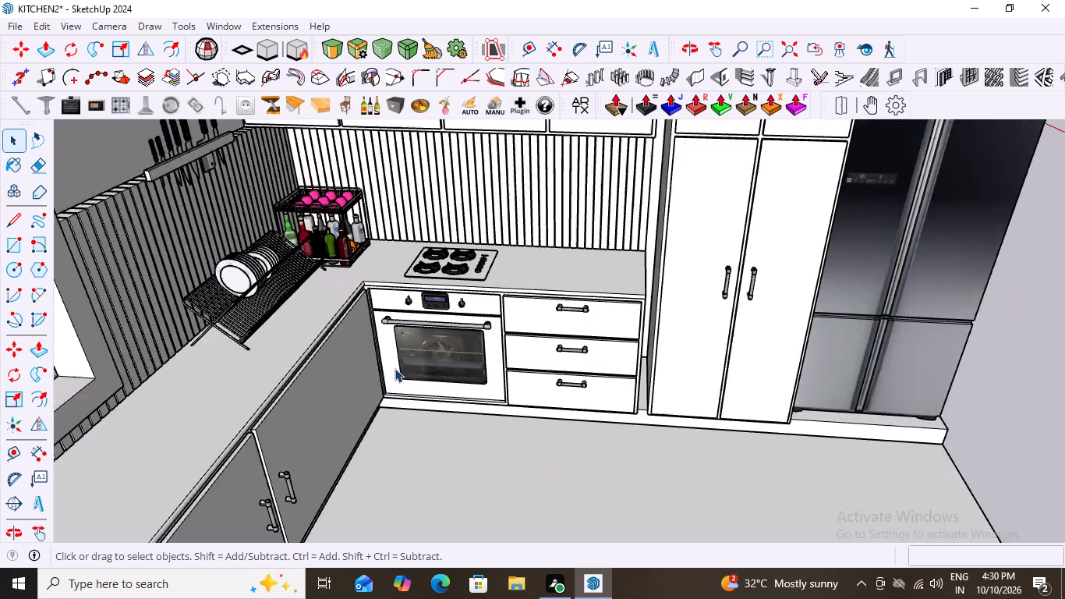
pyautogui.scroll(7, 395, 368)
pyautogui.scroll(-16, 426, 307)
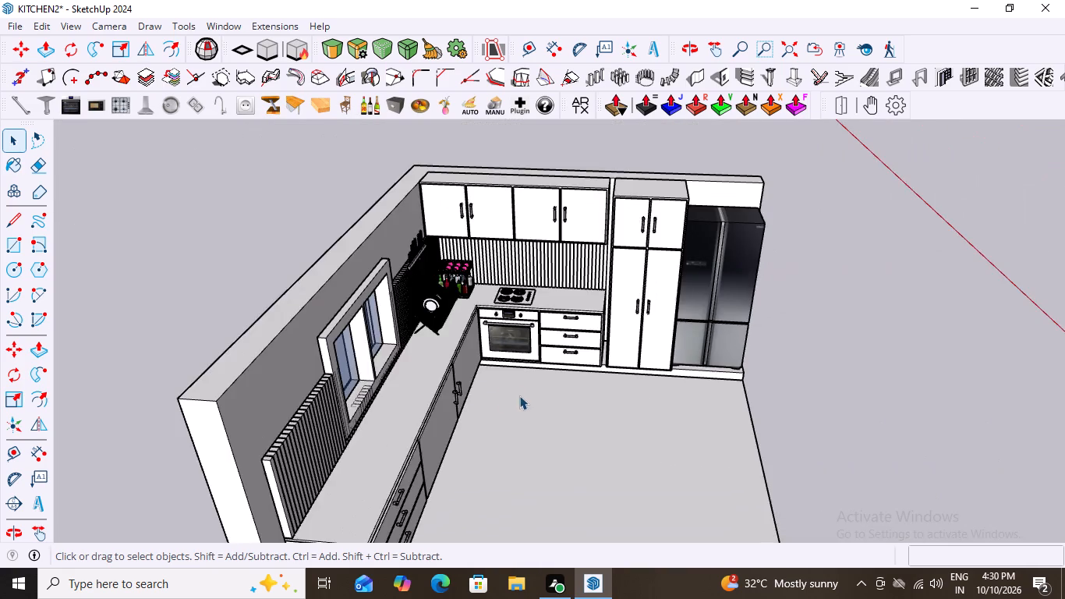
pyautogui.moveTo(519, 396); pyautogui.dragTo(439, 360, button='middle')
pyautogui.scroll(13, 545, 334)
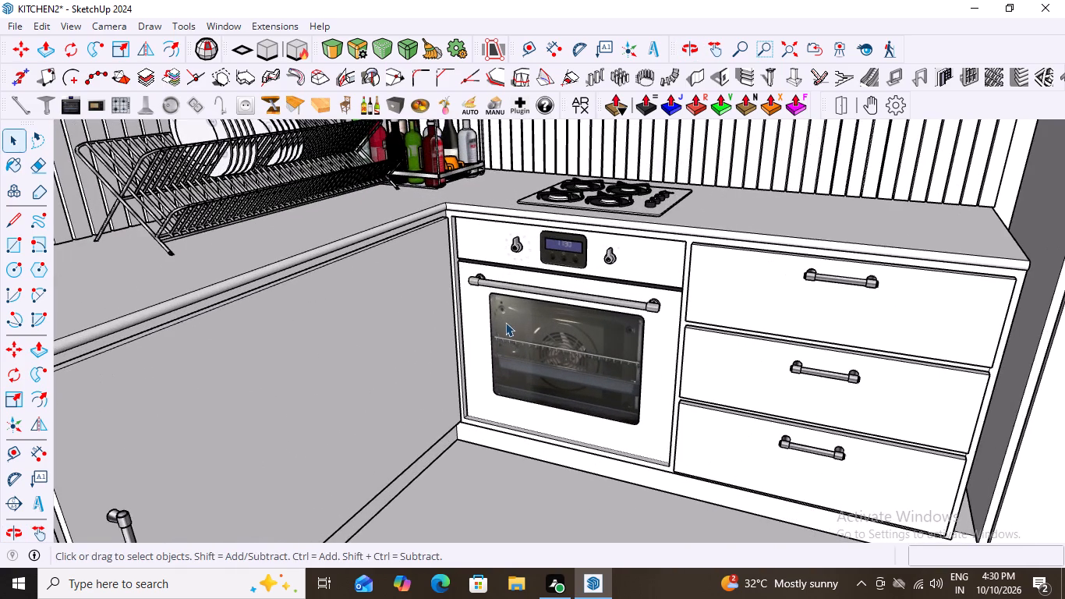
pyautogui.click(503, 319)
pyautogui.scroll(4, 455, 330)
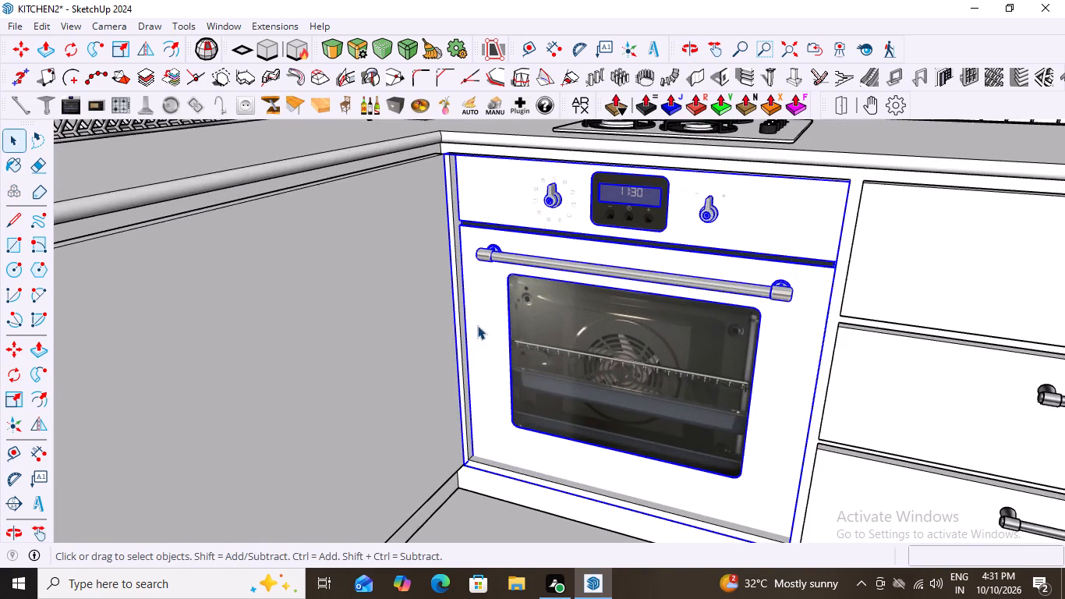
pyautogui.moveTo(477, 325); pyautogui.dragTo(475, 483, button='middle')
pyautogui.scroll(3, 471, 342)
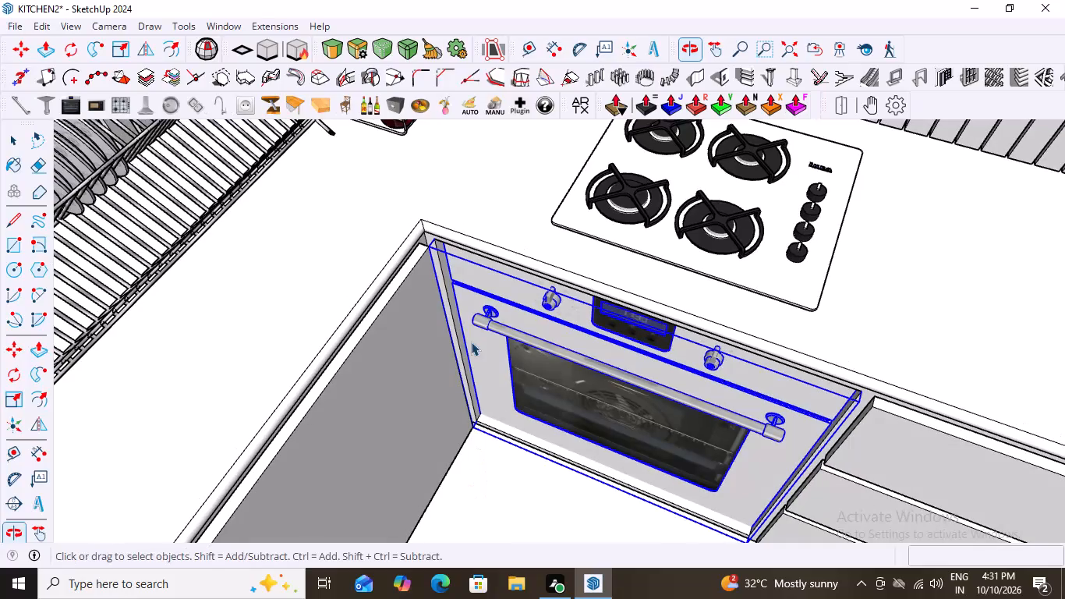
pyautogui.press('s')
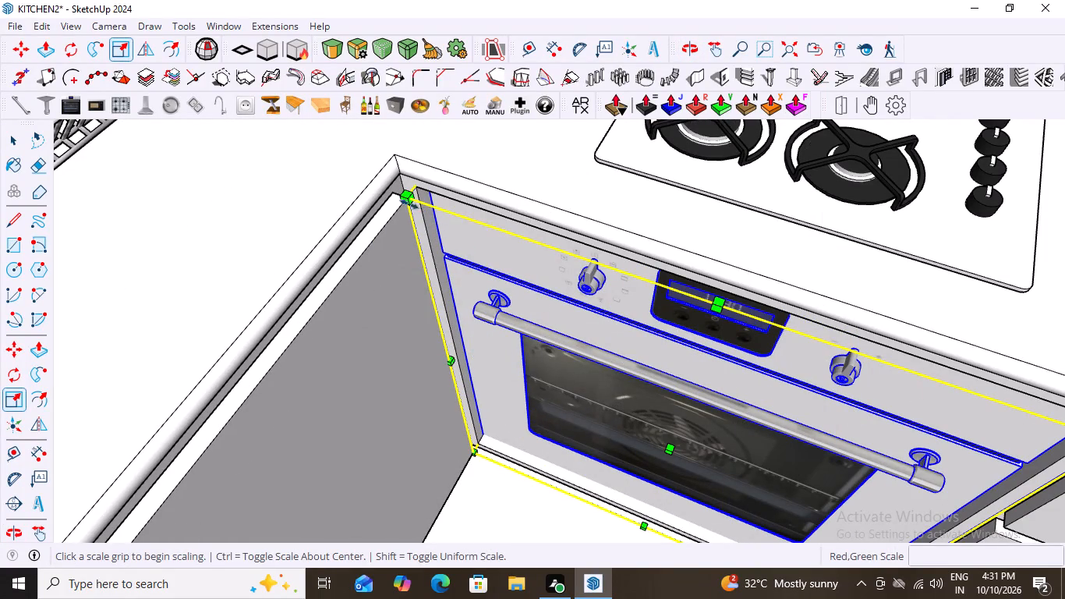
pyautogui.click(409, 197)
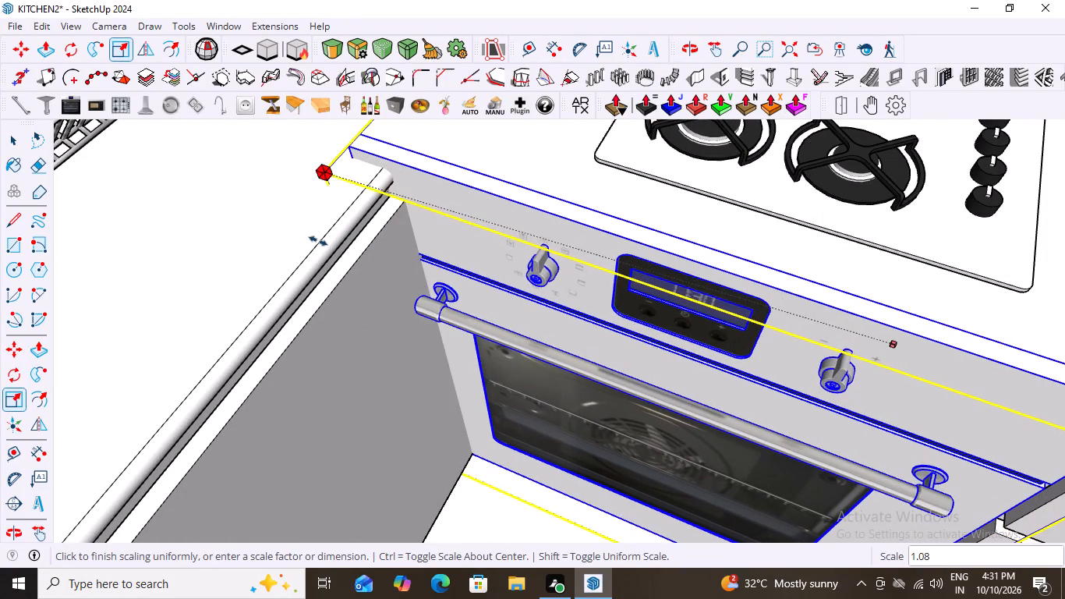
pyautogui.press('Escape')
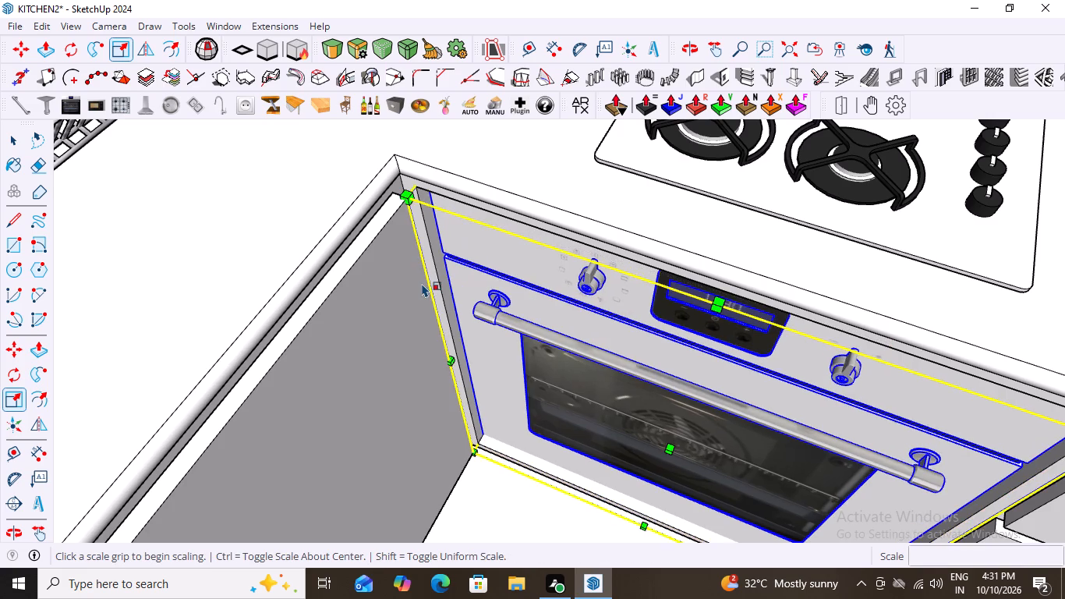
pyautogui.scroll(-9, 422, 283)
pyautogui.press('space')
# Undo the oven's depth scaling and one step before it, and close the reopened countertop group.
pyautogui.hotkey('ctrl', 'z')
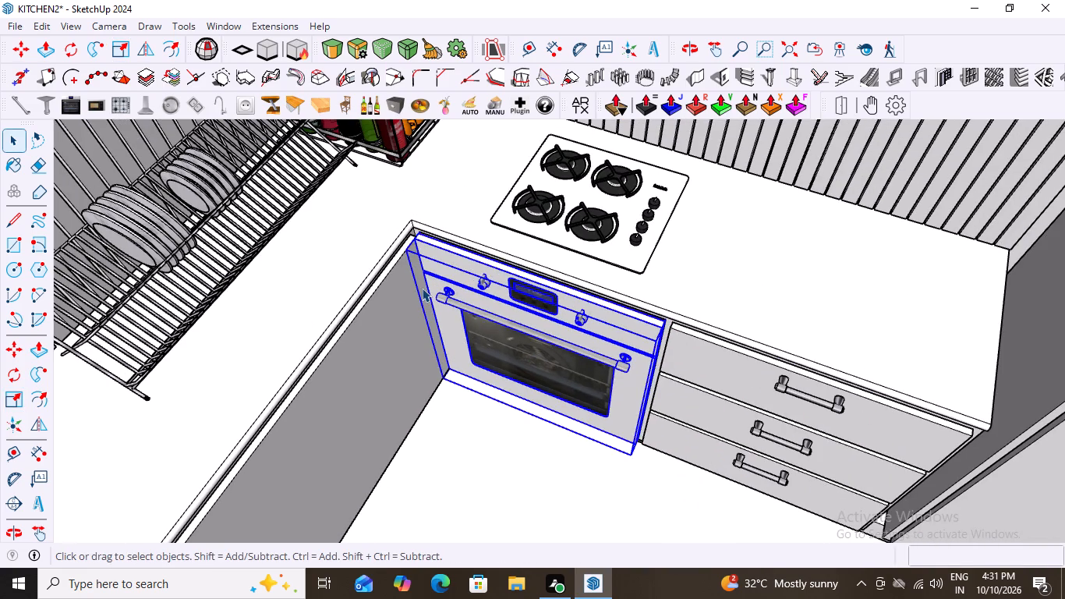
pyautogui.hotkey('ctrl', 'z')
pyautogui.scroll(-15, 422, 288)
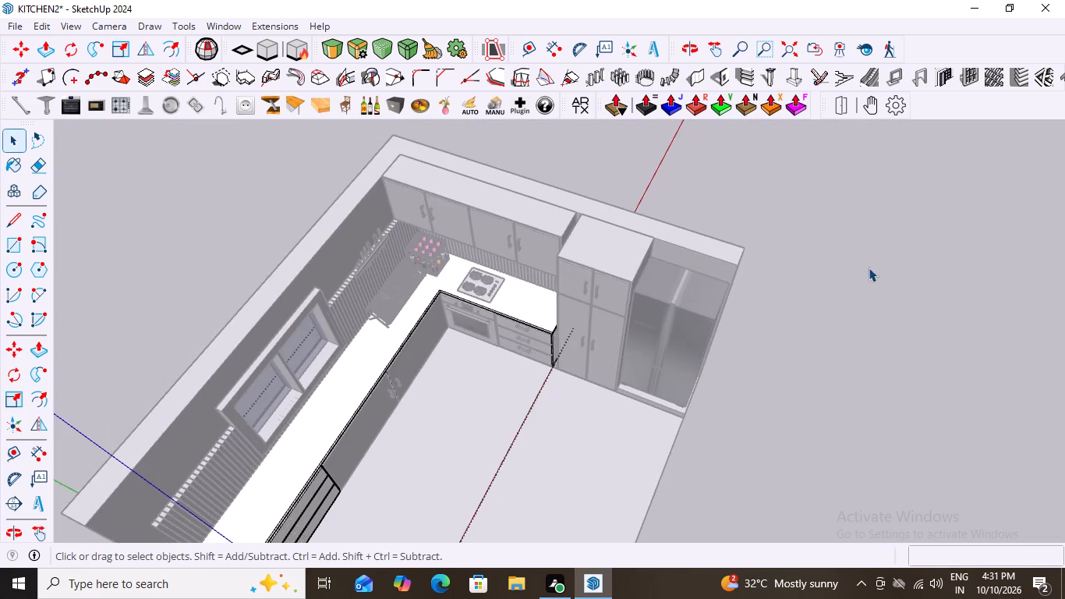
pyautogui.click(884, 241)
# Examine the oven front and its fit under the countertop from above and from the front.
pyautogui.scroll(2, 507, 375)
pyautogui.moveTo(428, 346); pyautogui.dragTo(520, 261, button='middle')
pyautogui.scroll(5, 424, 370)
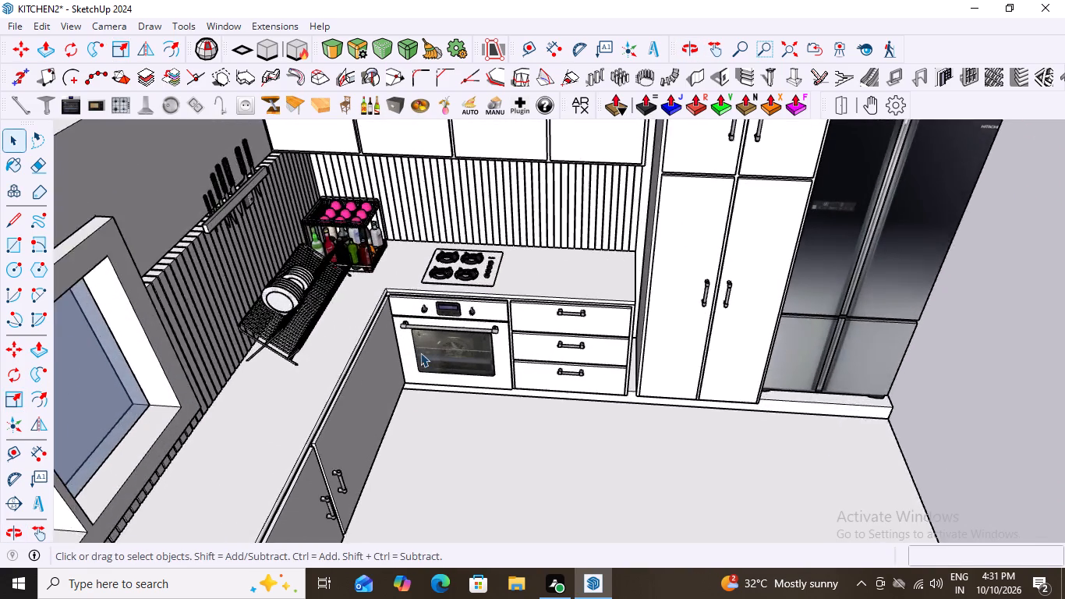
pyautogui.scroll(7, 420, 353)
pyautogui.moveTo(408, 307); pyautogui.dragTo(412, 465, button='middle')
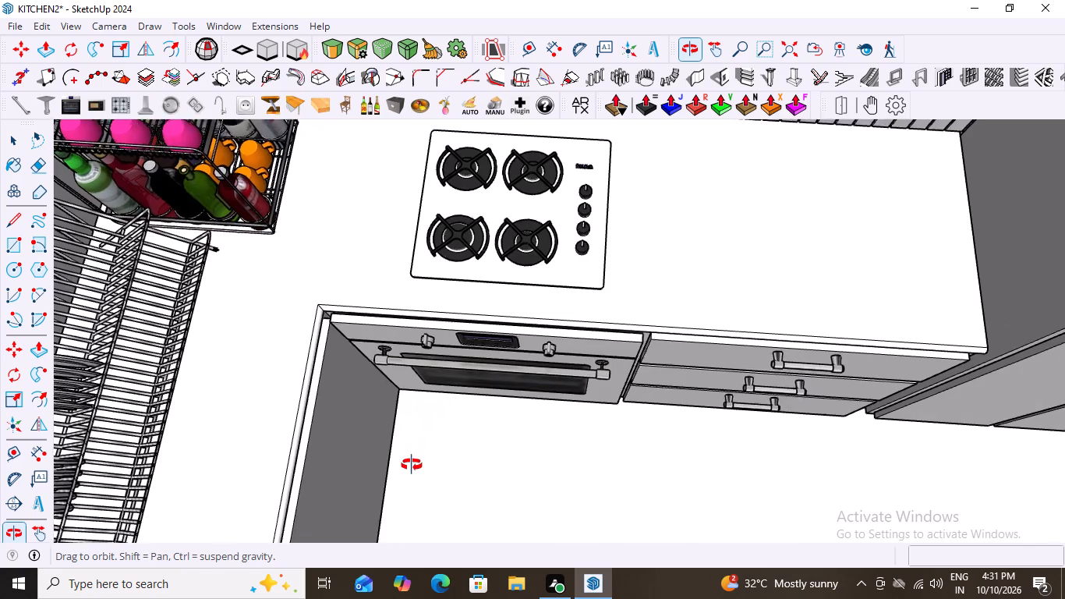
pyautogui.moveTo(412, 465); pyautogui.dragTo(571, 398, button='middle')
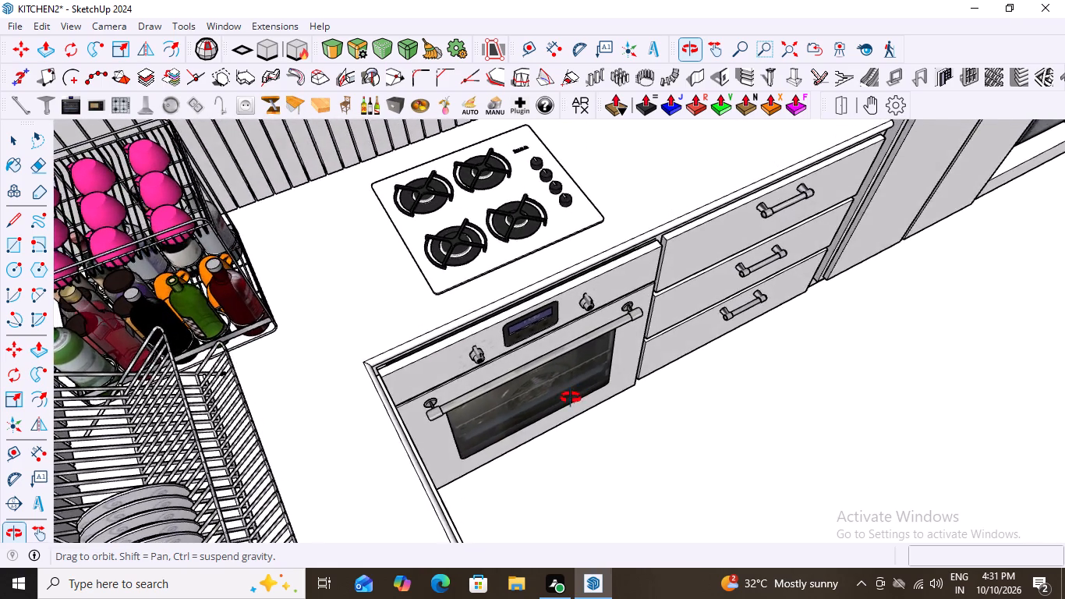
pyautogui.moveTo(571, 398); pyautogui.dragTo(356, 225, button='middle')
pyautogui.scroll(-3, 356, 225)
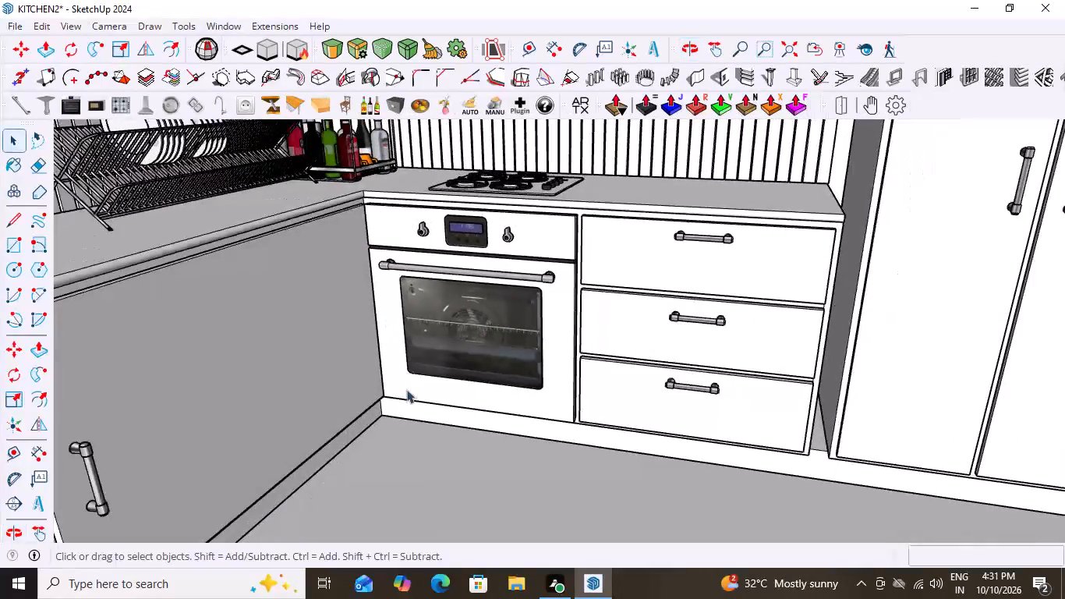
# Examine the whole kitchen and the run of base cabinets and countertop beneath the window.
pyautogui.scroll(-3, 406, 389)
pyautogui.moveTo(489, 428); pyautogui.dragTo(378, 255, button='middle')
pyautogui.scroll(-4, 506, 379)
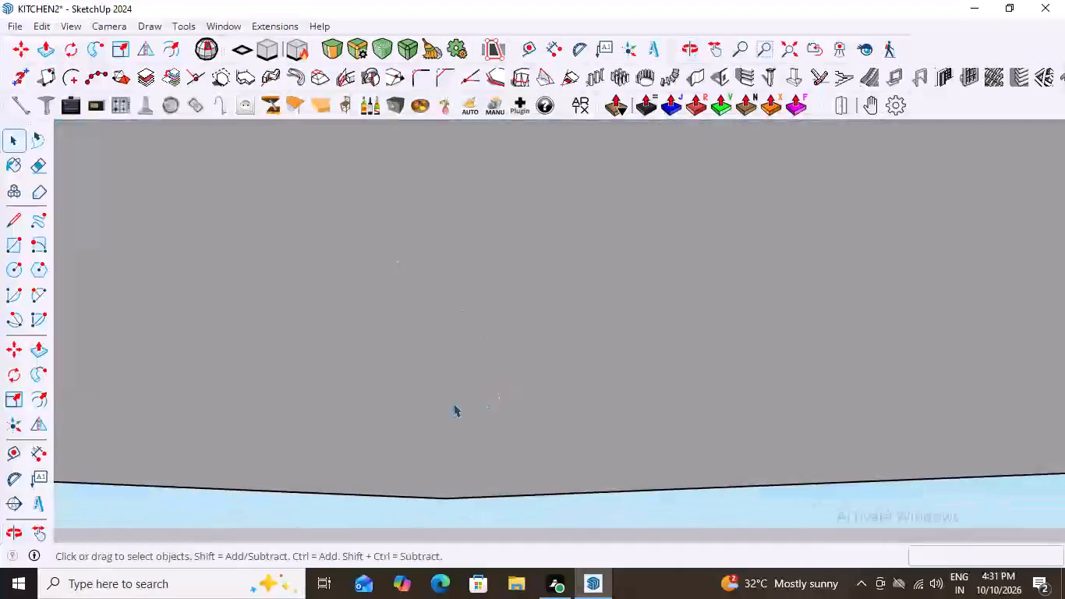
pyautogui.scroll(-20, 453, 403)
pyautogui.scroll(-6, 453, 403)
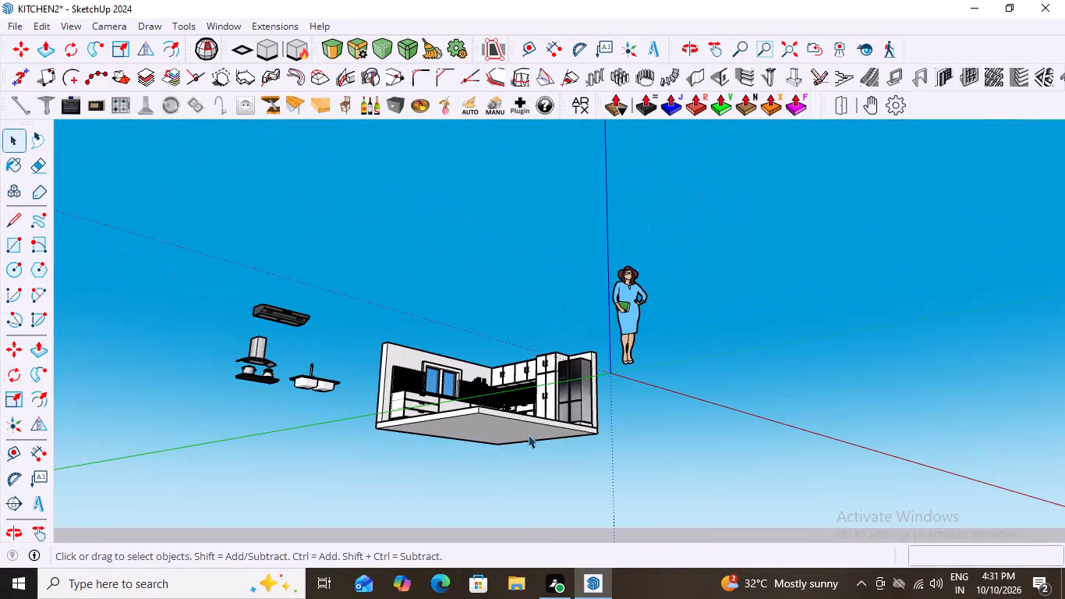
pyautogui.moveTo(536, 431); pyautogui.dragTo(262, 522, button='middle')
pyautogui.scroll(2, 473, 430)
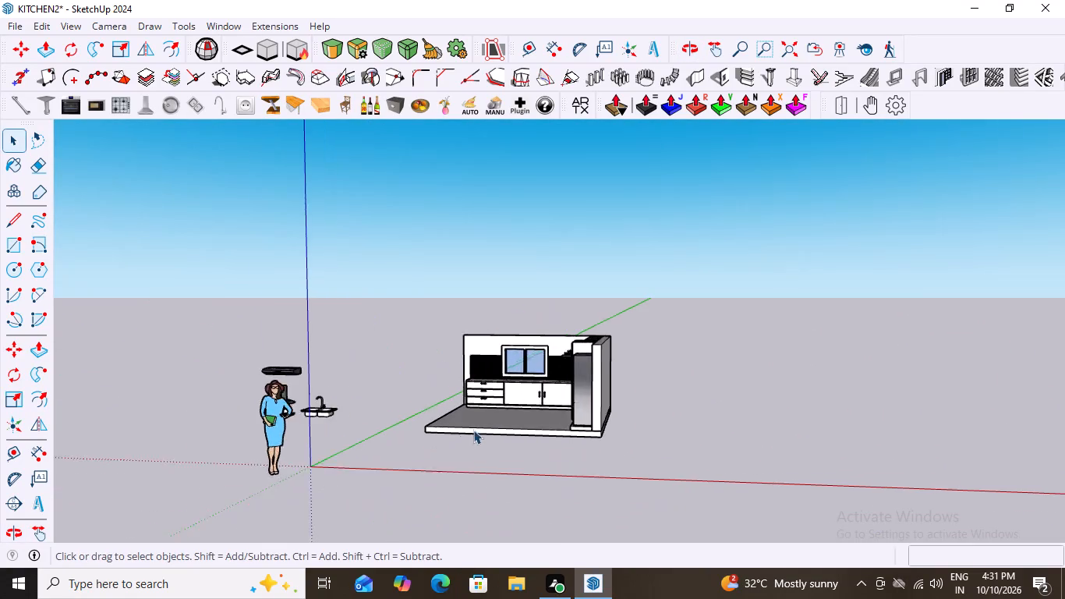
pyautogui.scroll(1, 473, 430)
pyautogui.moveTo(555, 422); pyautogui.dragTo(624, 509, button='middle')
pyautogui.scroll(12, 562, 352)
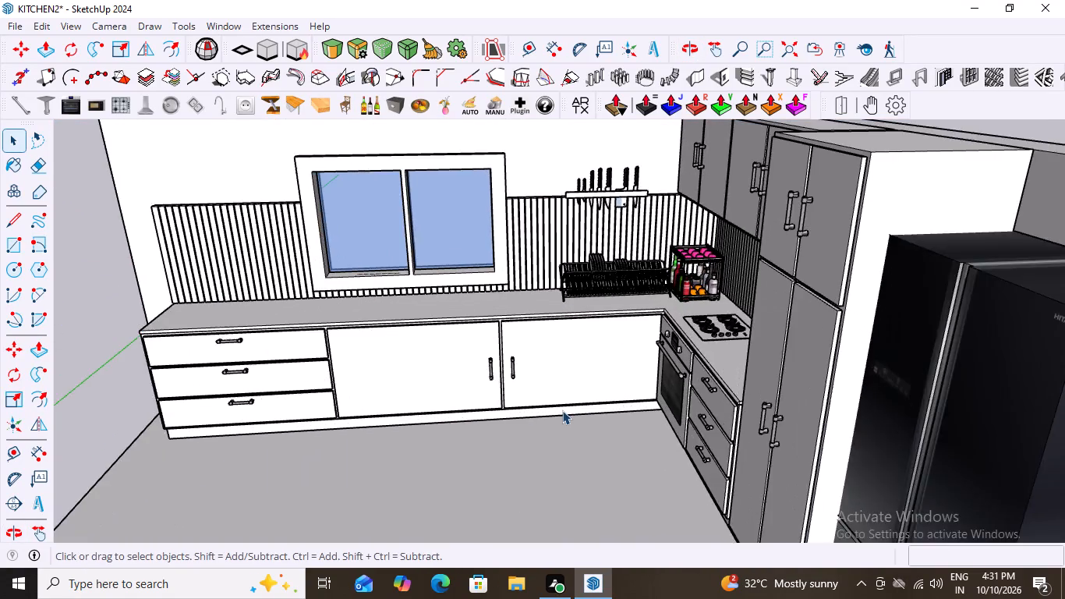
pyautogui.scroll(2, 562, 410)
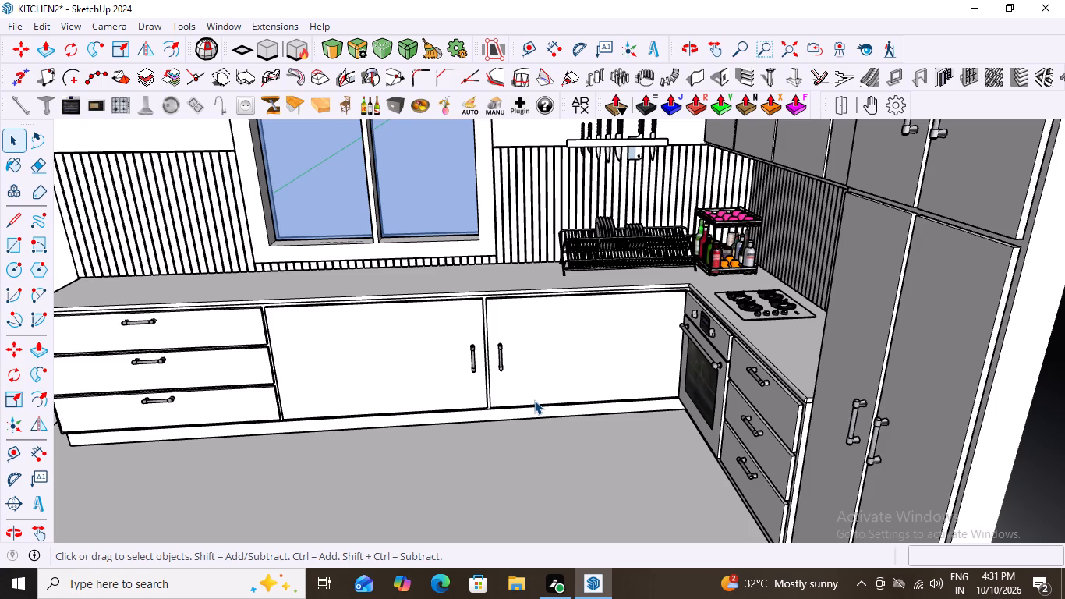
# Inspect the spare double-bowl sink with faucet outside the kitchen within its group, and close the group.
pyautogui.scroll(-14, 534, 400)
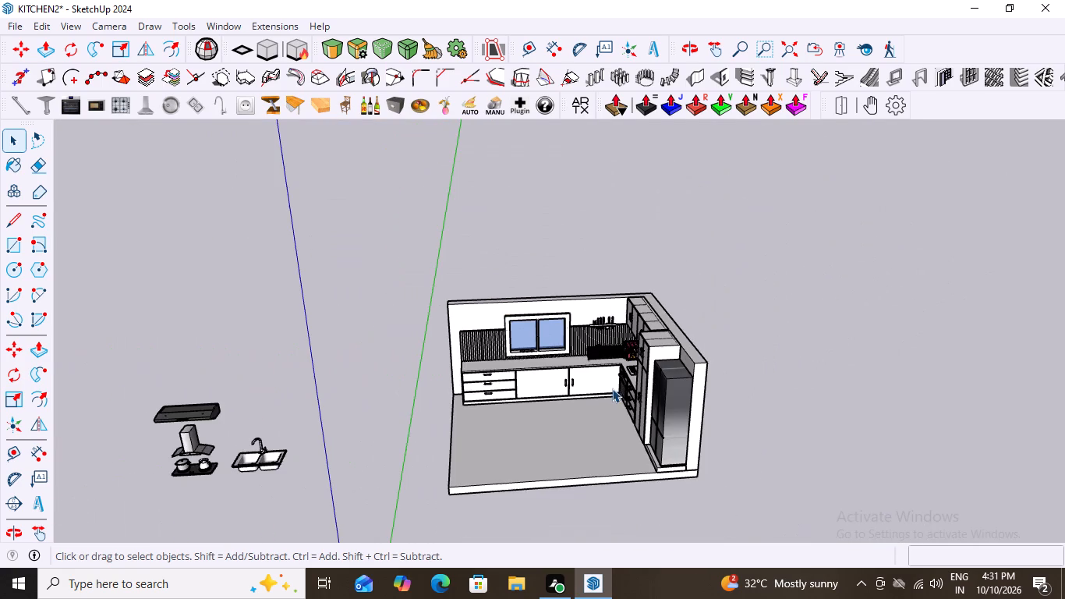
pyautogui.scroll(3, 249, 486)
pyautogui.moveTo(284, 466); pyautogui.dragTo(324, 559, button='middle')
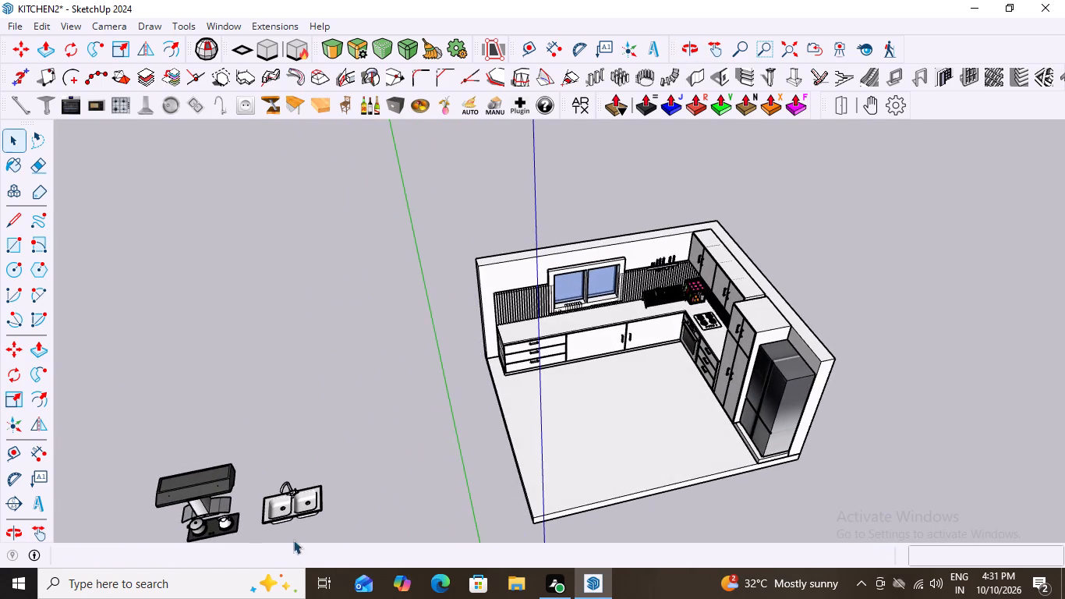
pyautogui.scroll(10, 279, 522)
pyautogui.moveTo(313, 503); pyautogui.dragTo(285, 445, button='middle')
pyautogui.scroll(3, 285, 445)
pyautogui.click(300, 393)
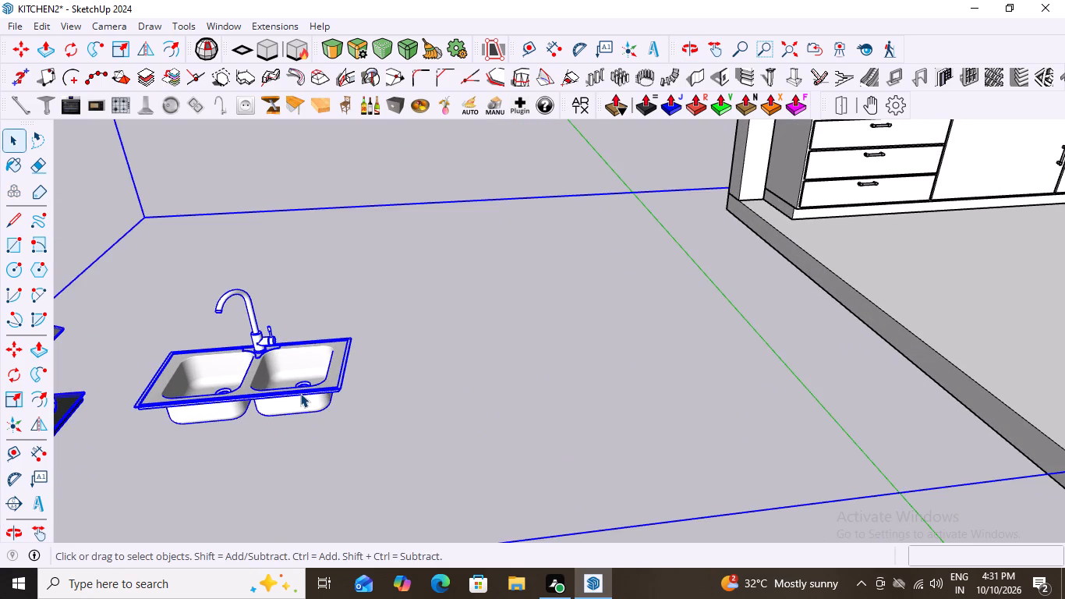
pyautogui.doubleClick(300, 393)
pyautogui.click(300, 393)
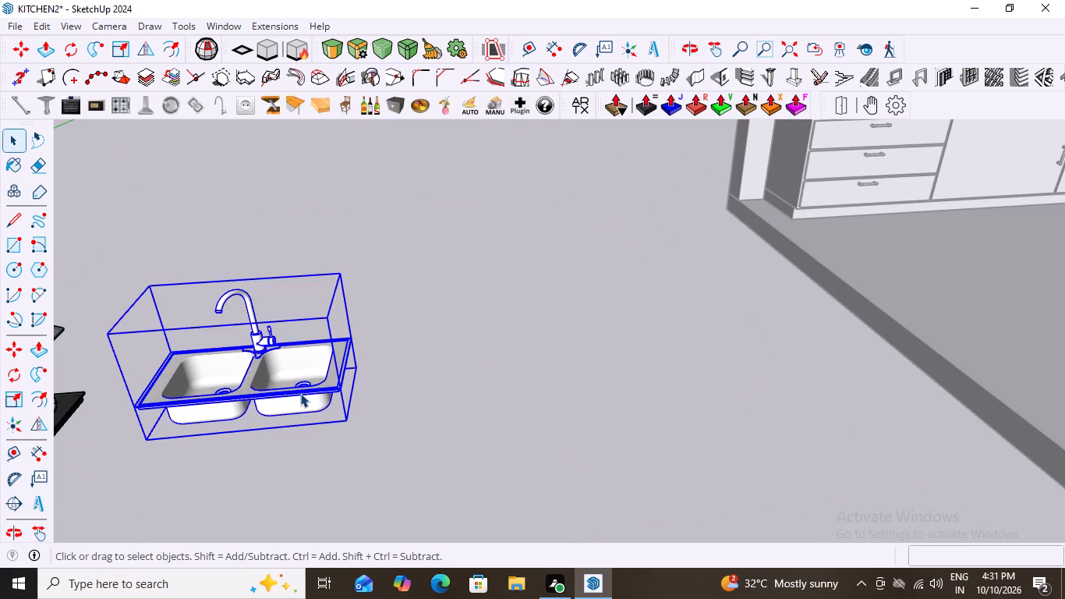
pyautogui.scroll(-12, 300, 393)
pyautogui.click(421, 401)
pyautogui.moveTo(495, 376); pyautogui.dragTo(402, 499, button='middle')
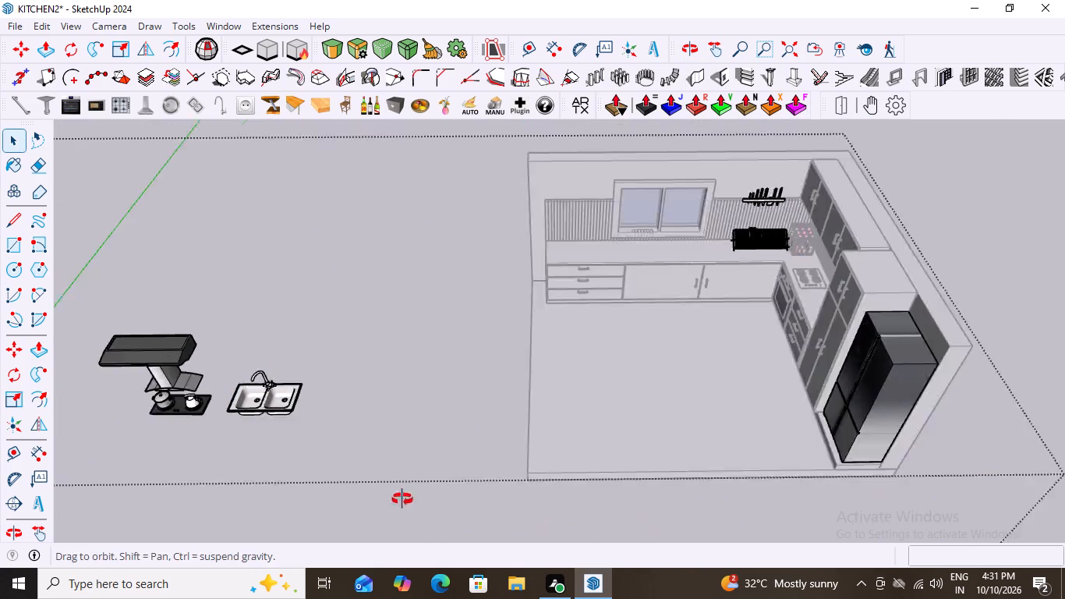
pyautogui.moveTo(402, 499); pyautogui.dragTo(364, 519, button='middle')
pyautogui.click(449, 290)
pyautogui.click(448, 292)
pyautogui.click(437, 299)
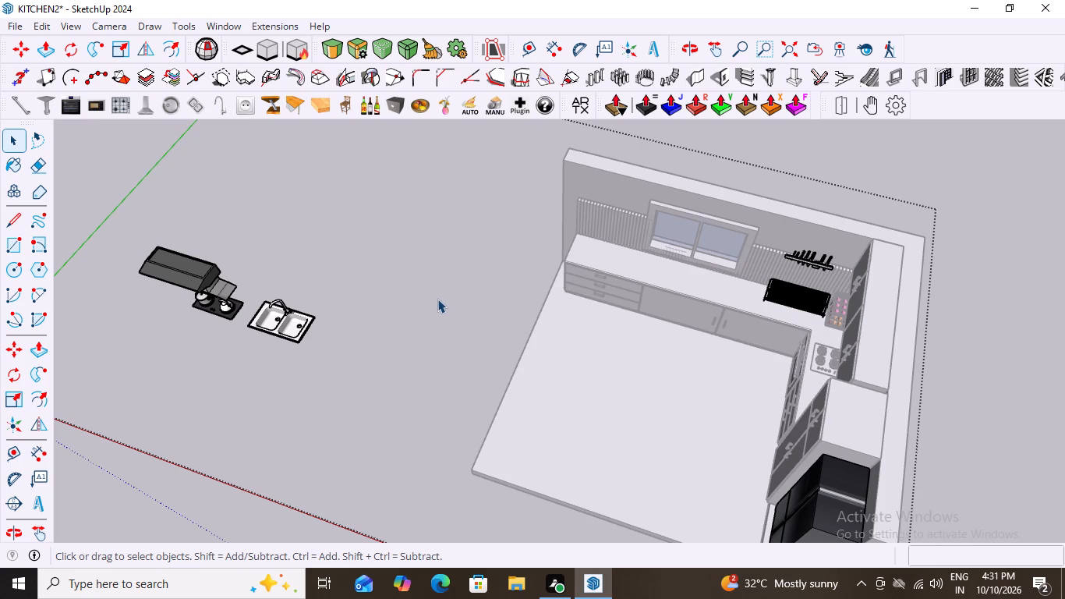
pyautogui.scroll(-7, 437, 299)
pyautogui.moveTo(461, 370); pyautogui.dragTo(564, 400, button='middle')
pyautogui.doubleClick(757, 182)
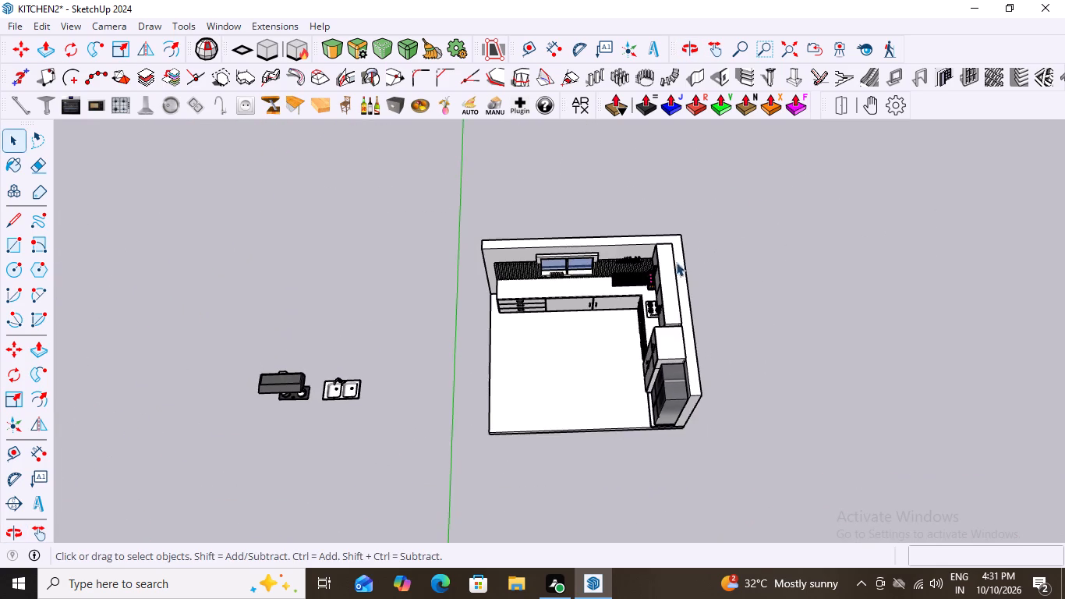
# Open the countertop group beneath the window, inspect its L-shaped top face, and close the nested groups.
pyautogui.scroll(6, 561, 307)
pyautogui.moveTo(578, 286); pyautogui.dragTo(590, 271, button='middle')
pyautogui.scroll(3, 561, 264)
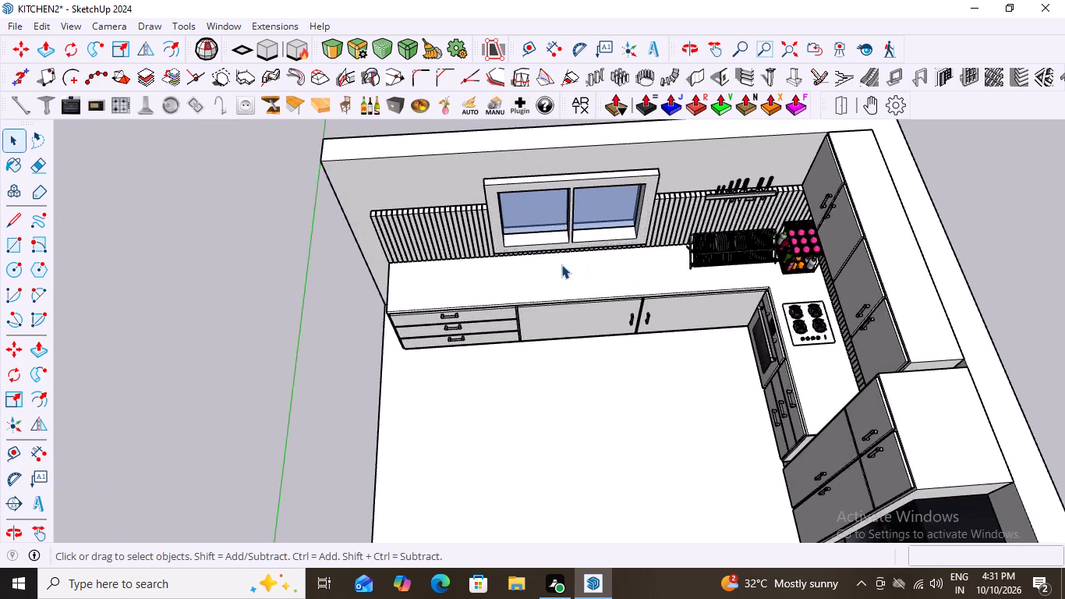
pyautogui.scroll(6, 561, 264)
pyautogui.tripleClick(568, 275)
pyautogui.click(569, 285)
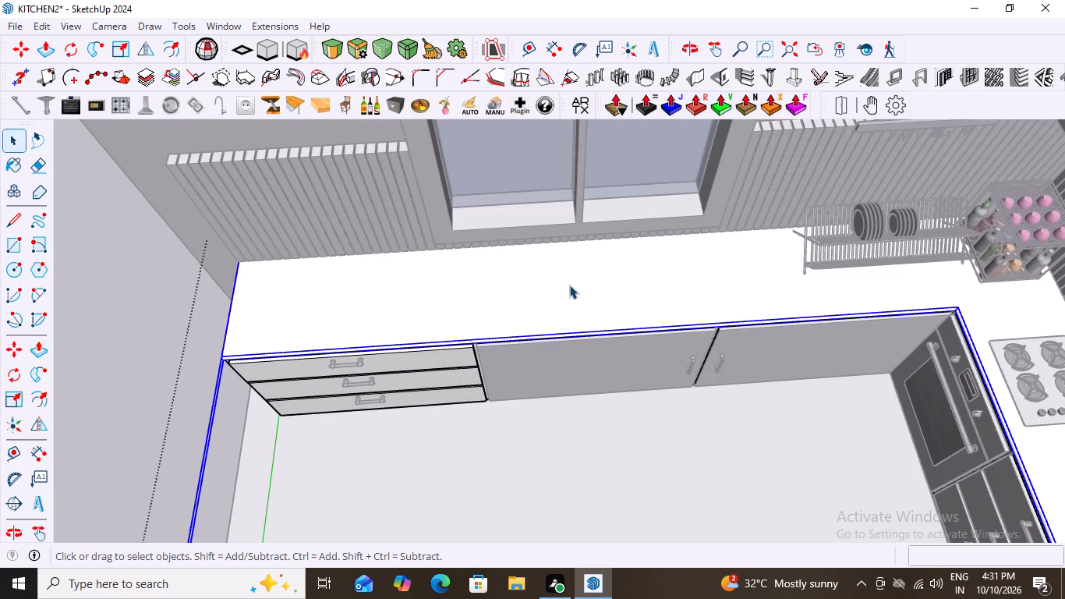
pyautogui.doubleClick(569, 285)
pyautogui.click(569, 285)
pyautogui.scroll(-3, 588, 282)
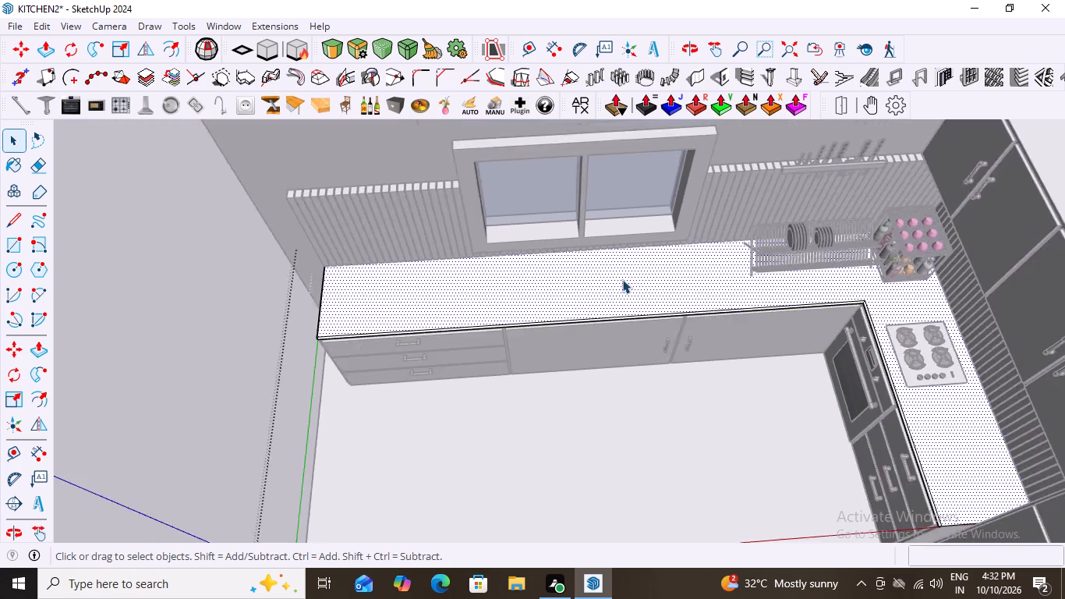
pyautogui.scroll(-4, 622, 279)
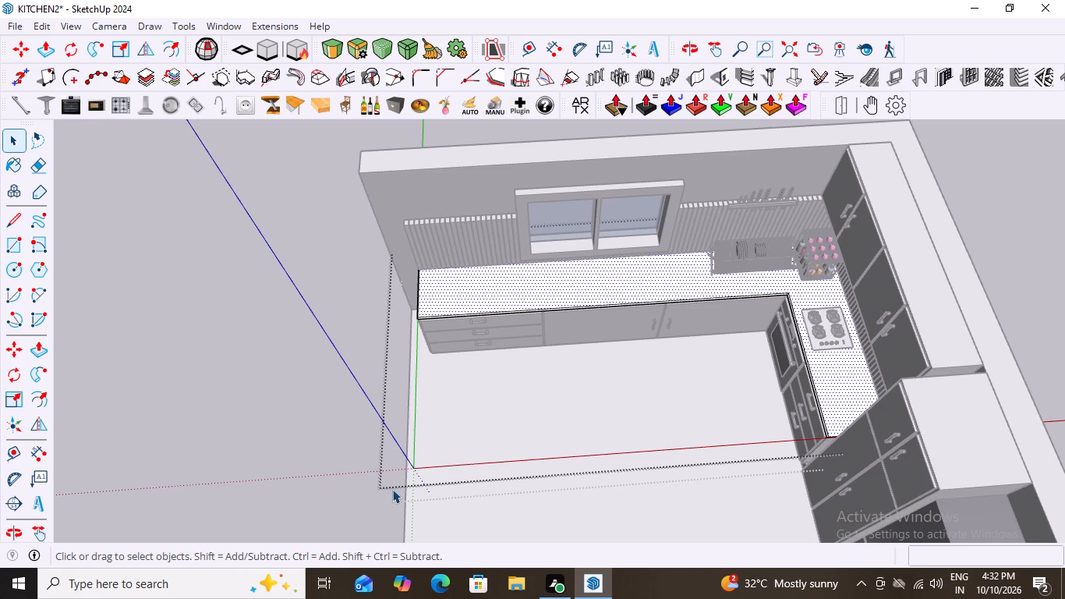
pyautogui.scroll(-7, 275, 392)
pyautogui.scroll(-2, 465, 449)
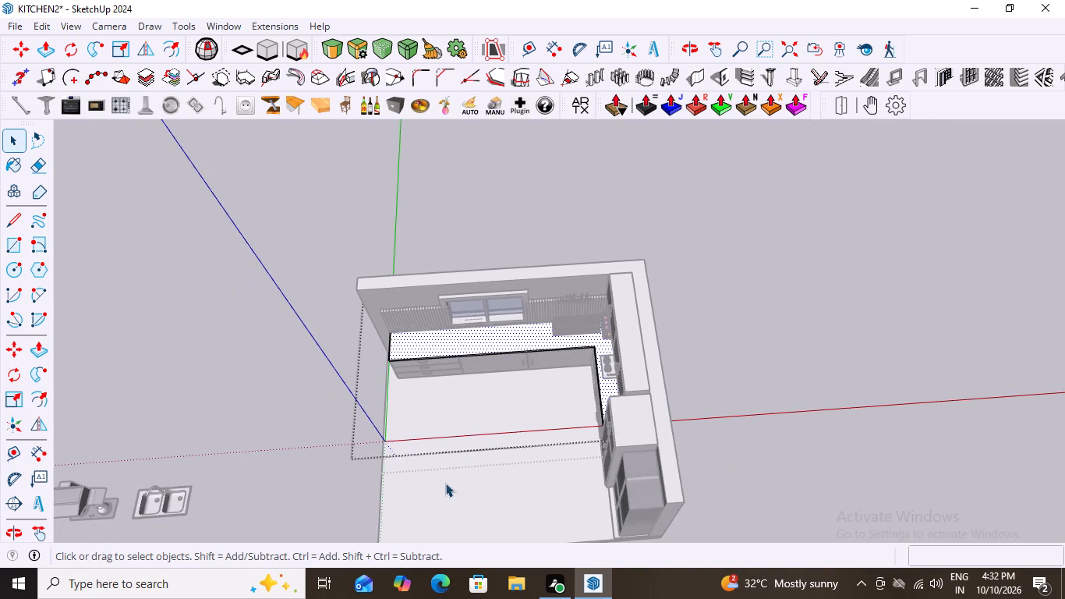
pyautogui.moveTo(454, 487); pyautogui.dragTo(603, 336, button='middle')
pyautogui.scroll(4, 629, 401)
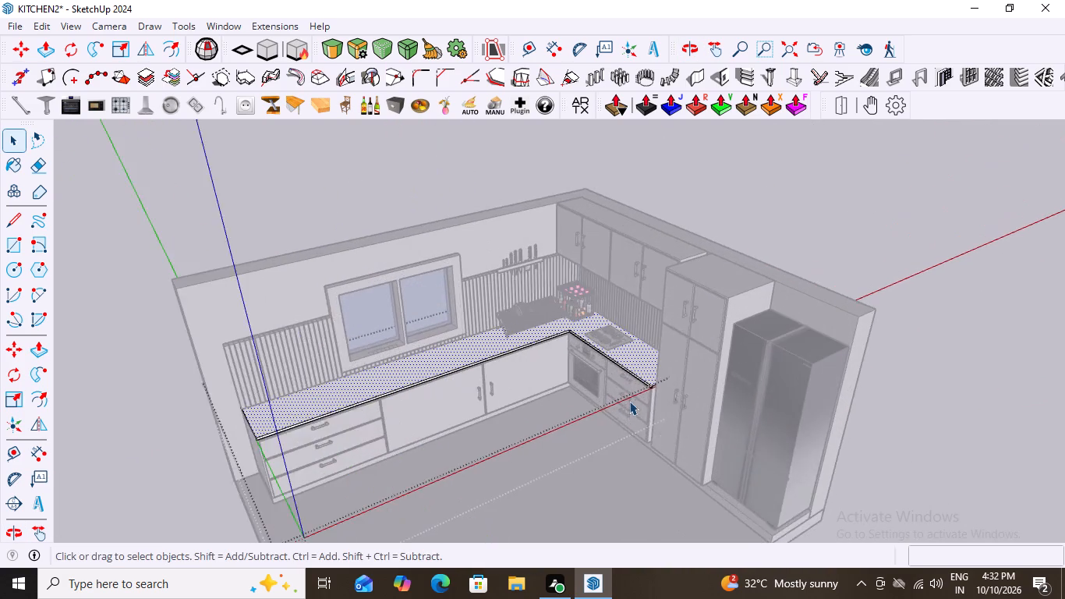
pyautogui.scroll(3, 629, 401)
pyautogui.scroll(-5, 511, 394)
pyautogui.doubleClick(608, 204)
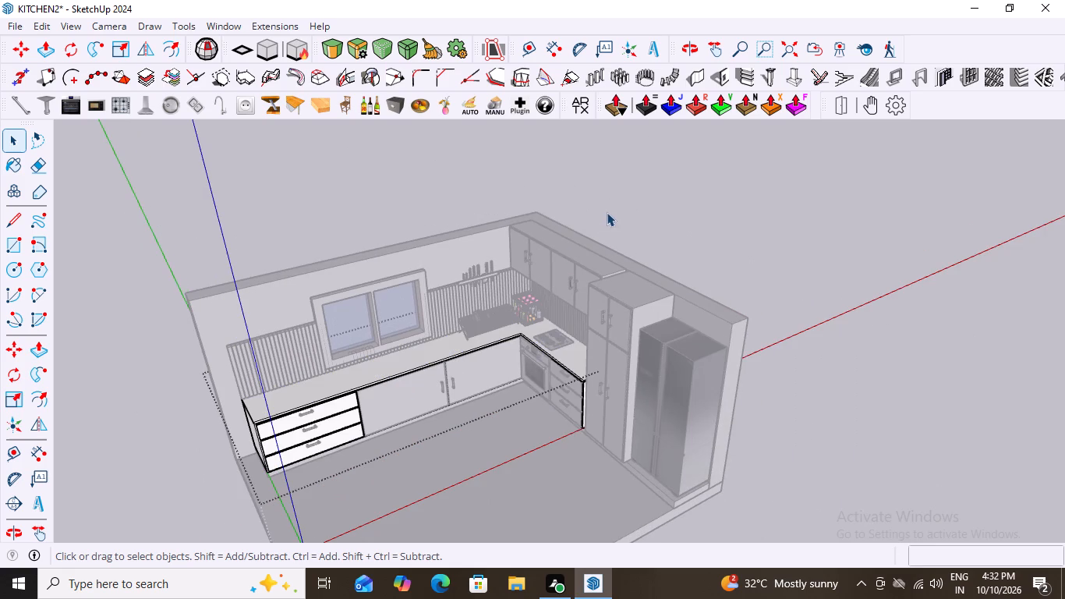
pyautogui.click(661, 195)
pyautogui.click(662, 194)
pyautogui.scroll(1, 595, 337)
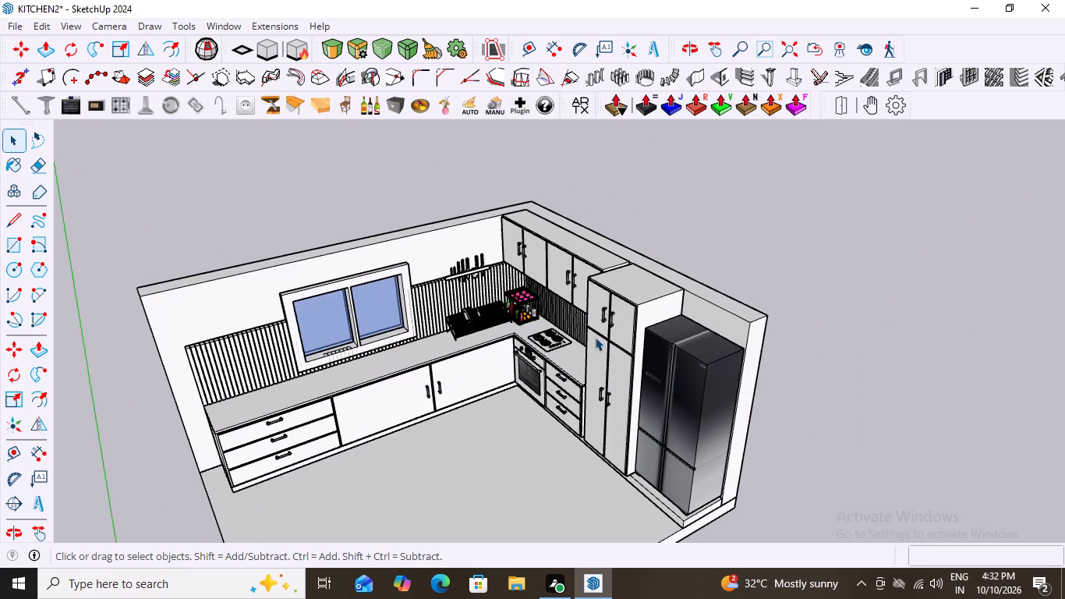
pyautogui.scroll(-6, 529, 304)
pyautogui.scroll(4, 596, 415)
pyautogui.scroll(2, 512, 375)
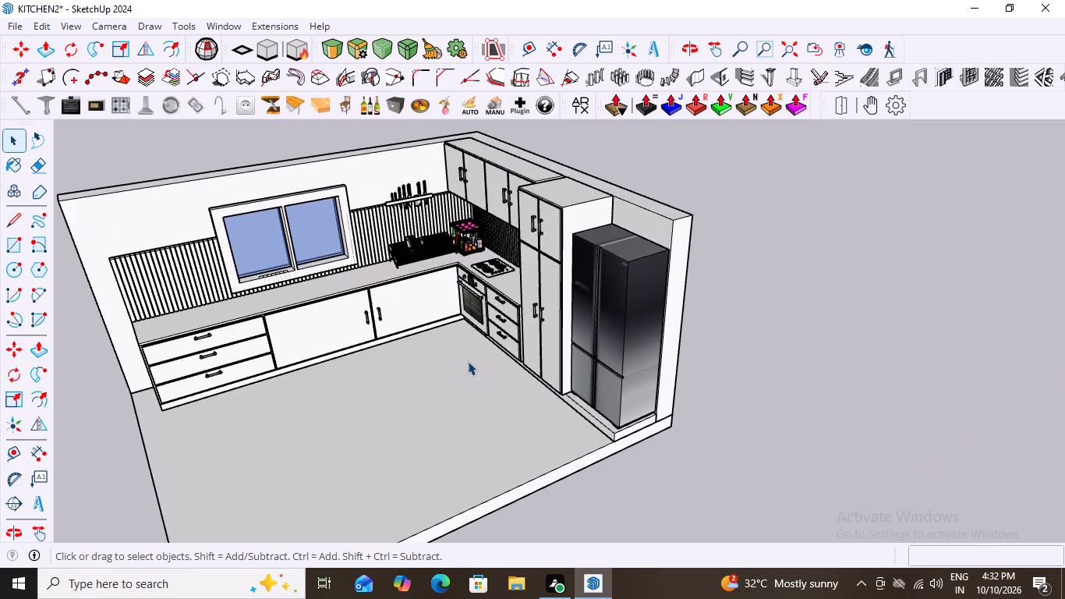
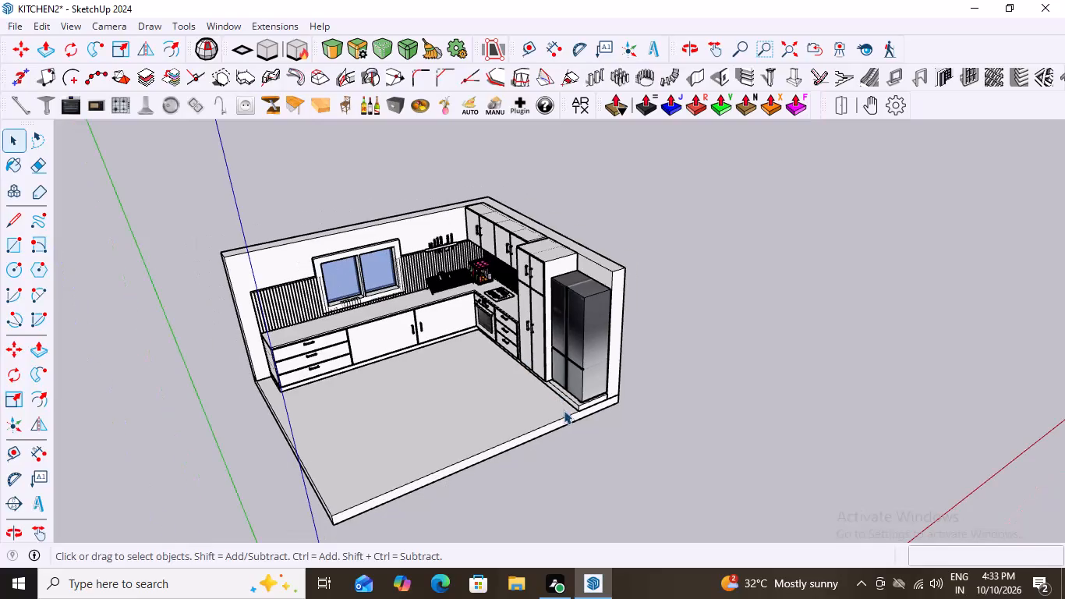
# Open the countertop group beneath the window, inspect its L-shaped top face, and close the nested groups.
pyautogui.scroll(2, 490, 485)
pyautogui.moveTo(557, 449); pyautogui.dragTo(524, 456, button='middle')
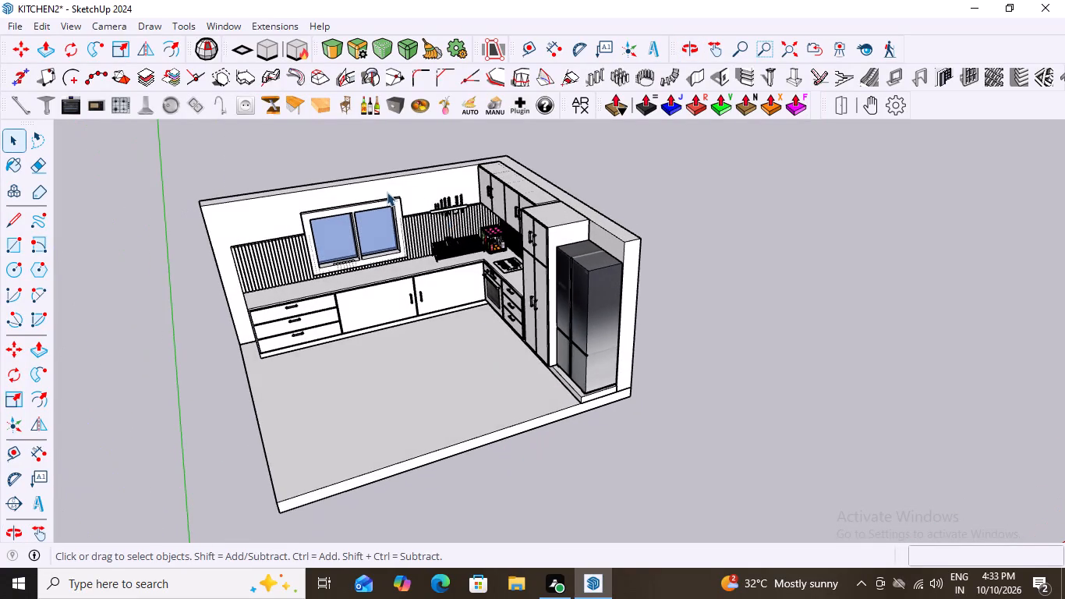
pyautogui.scroll(3, 382, 192)
pyautogui.scroll(-2, 511, 285)
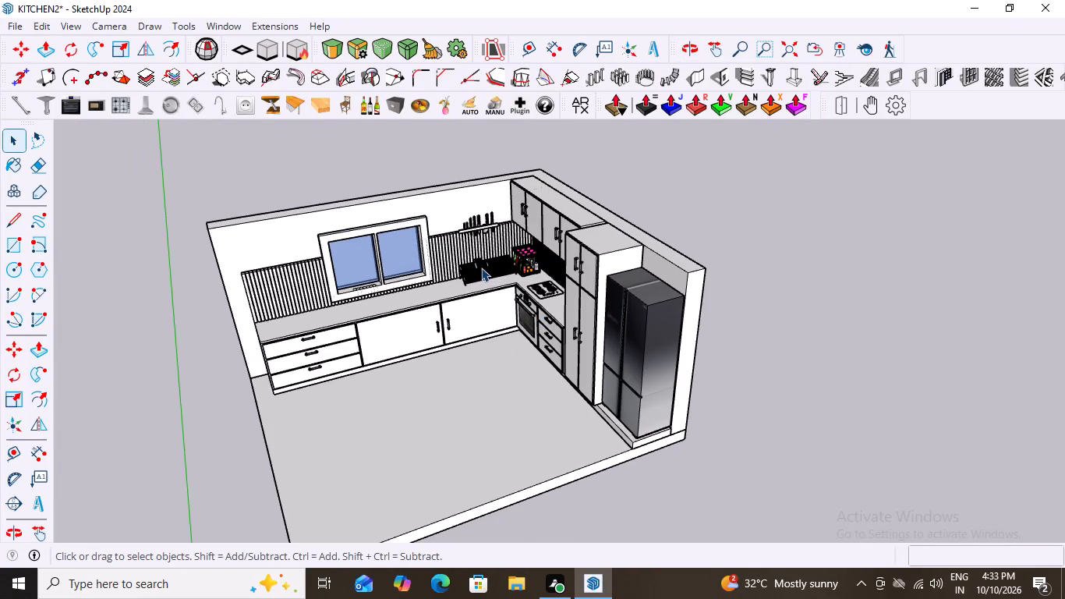
pyautogui.scroll(2, 481, 268)
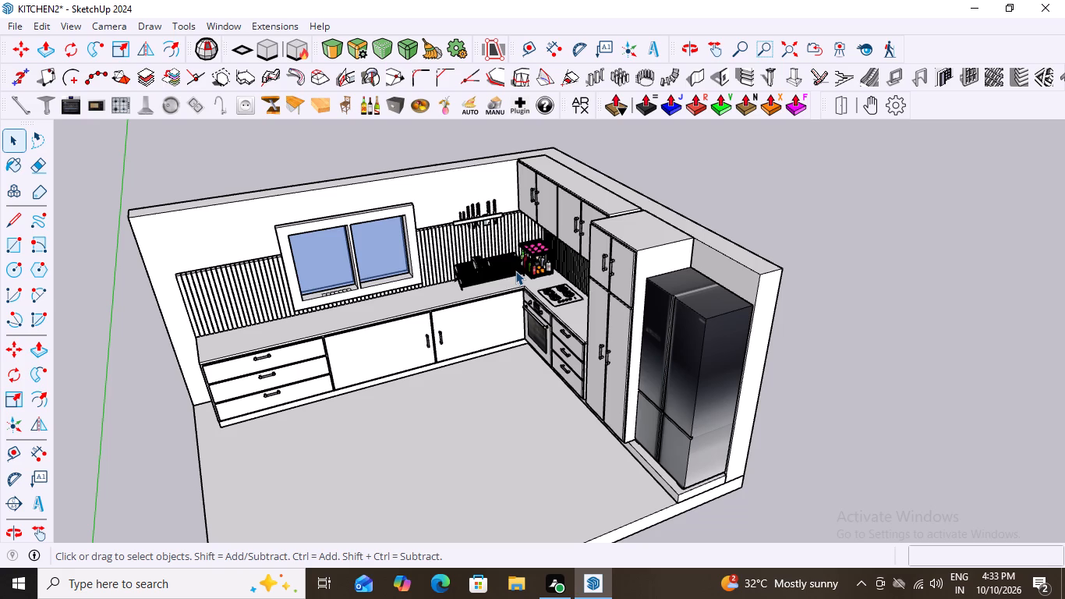
pyautogui.moveTo(427, 327); pyautogui.dragTo(390, 345, button='middle')
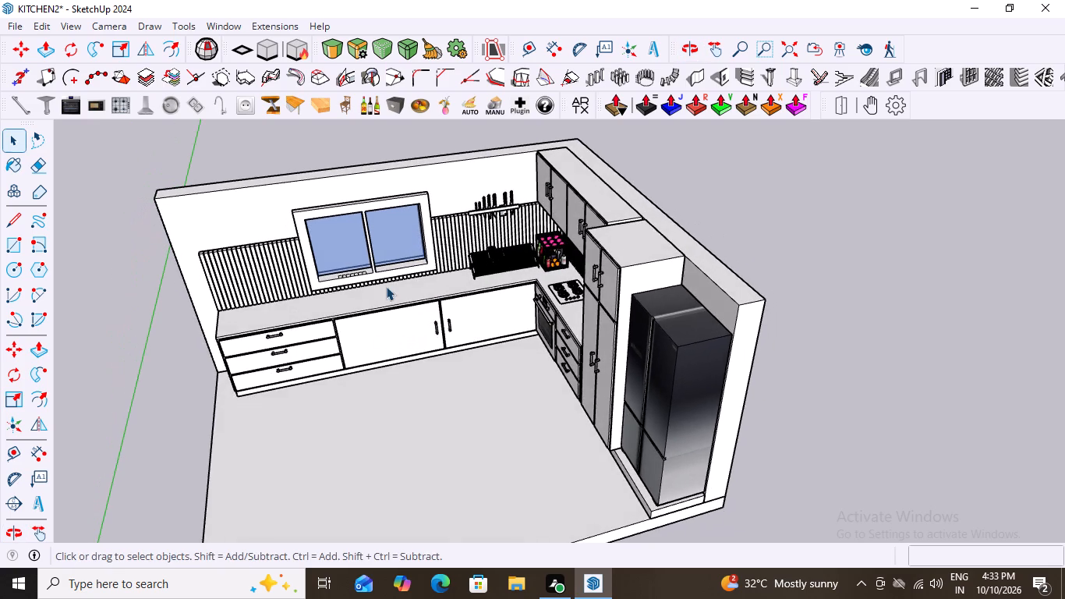
pyautogui.scroll(7, 386, 285)
pyautogui.moveTo(449, 288); pyautogui.dragTo(434, 336, button='middle')
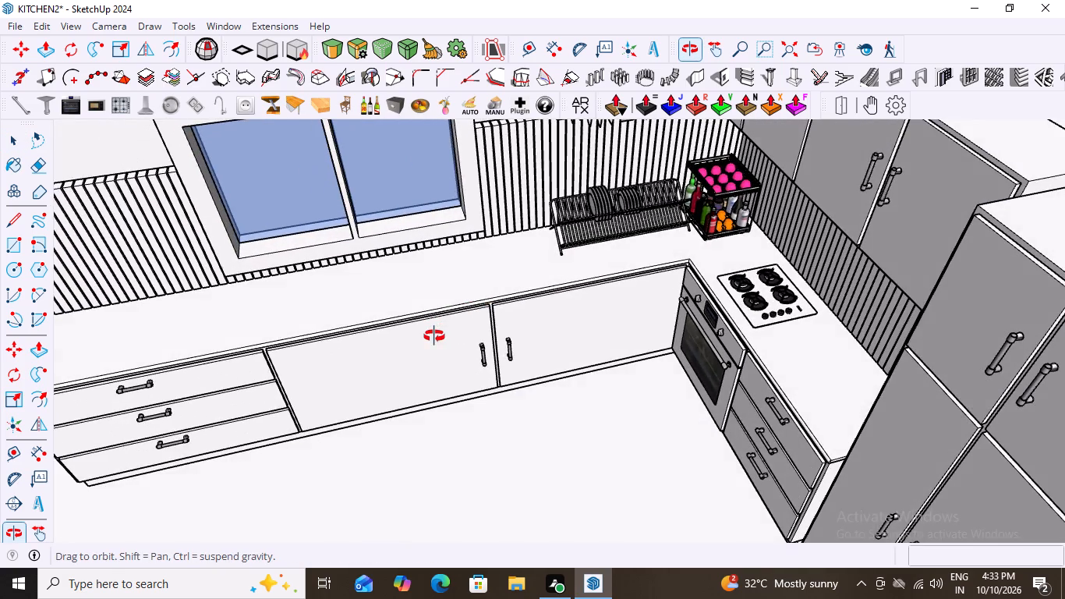
pyautogui.moveTo(434, 336); pyautogui.dragTo(437, 335, button='middle')
pyautogui.scroll(2, 424, 310)
pyautogui.doubleClick(421, 264)
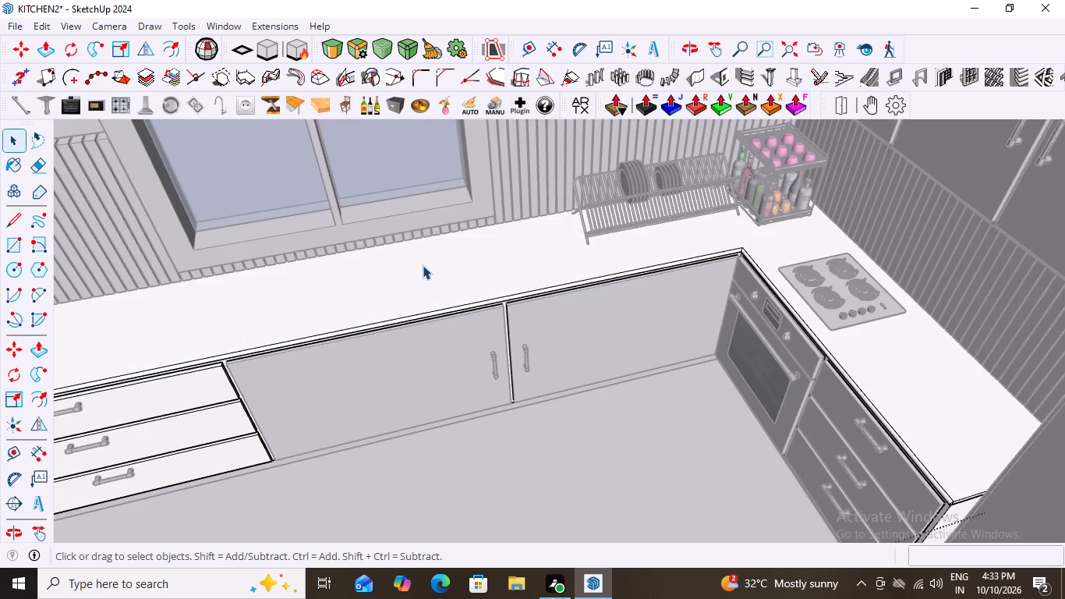
pyautogui.click(426, 270)
pyautogui.click(426, 270)
pyautogui.click(426, 270)
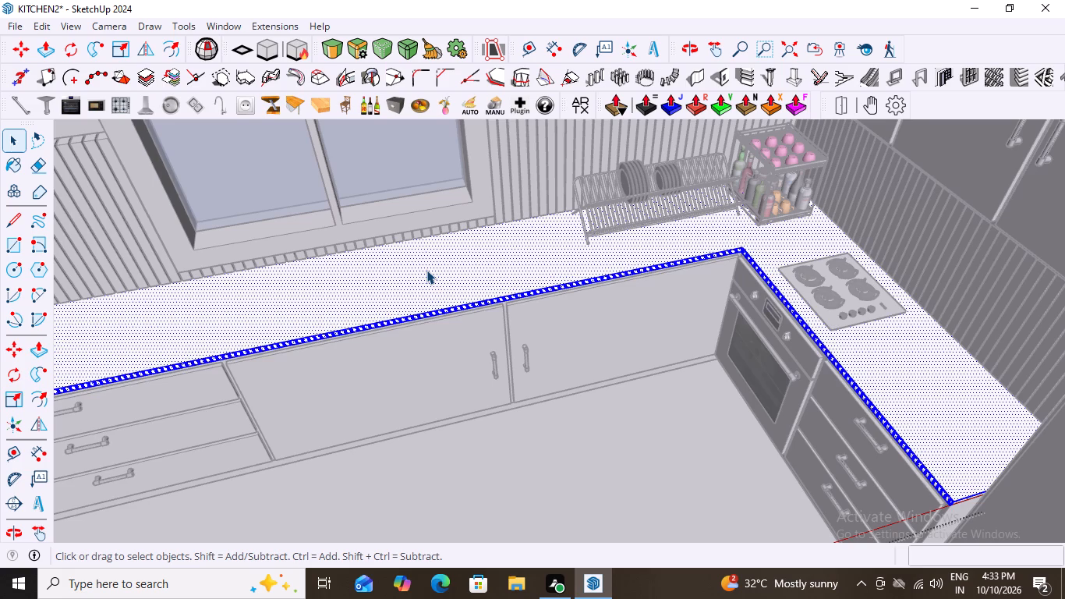
pyautogui.click(426, 270)
pyautogui.scroll(-13, 554, 252)
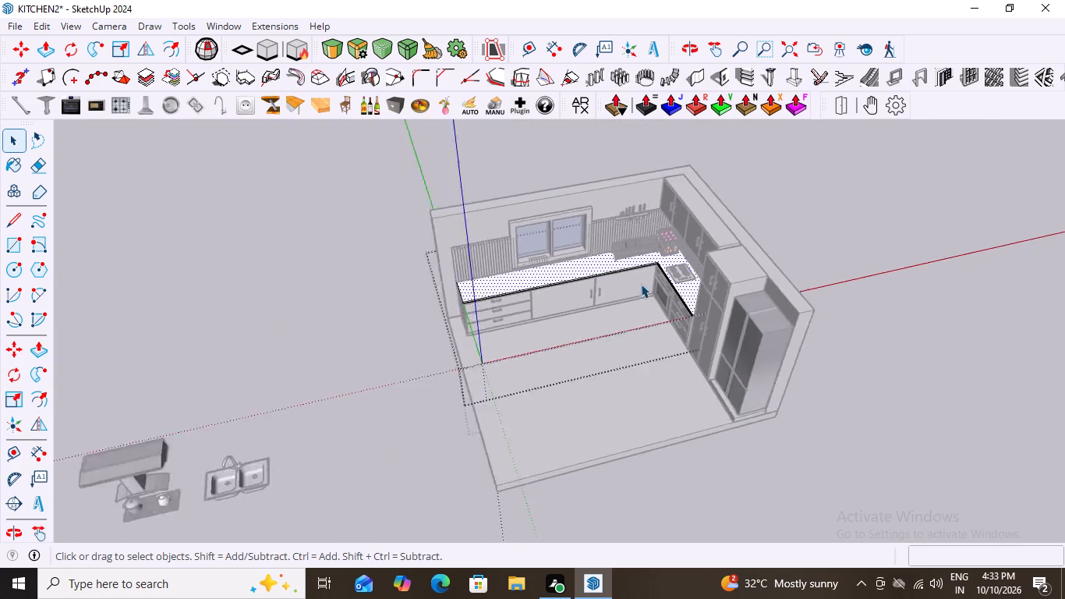
pyautogui.scroll(-5, 641, 284)
pyautogui.scroll(11, 392, 428)
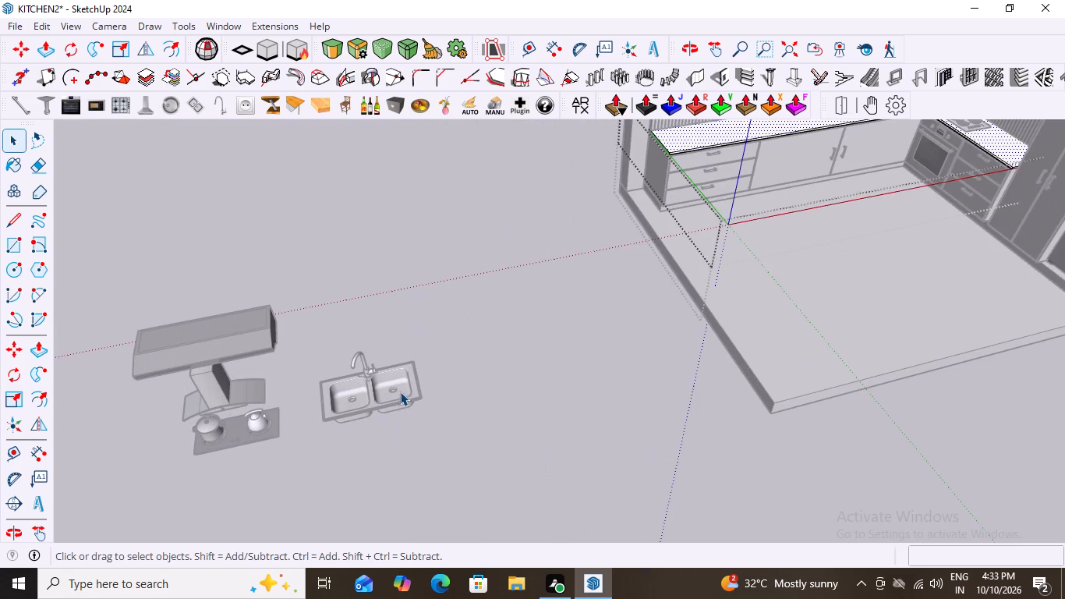
pyautogui.click(398, 398)
pyautogui.scroll(-3, 379, 396)
pyautogui.doubleClick(390, 246)
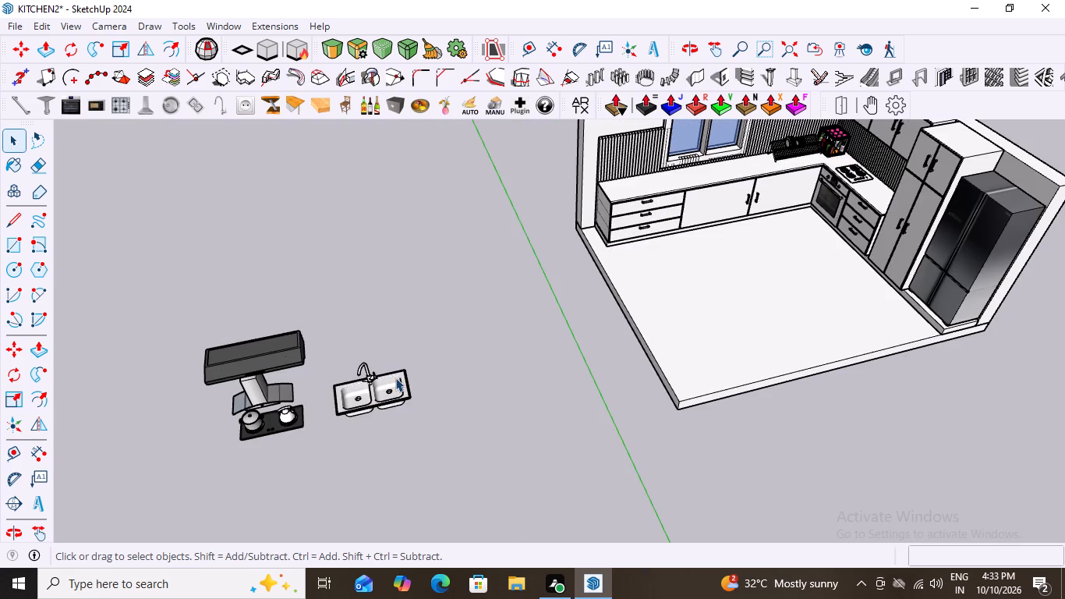
# Move the spare double-bowl sink with faucet about 5889 mm by its front rim corner onto the countertop beneath the window, and close its group.
pyautogui.scroll(2, 410, 446)
pyautogui.click(370, 374)
pyautogui.doubleClick(370, 374)
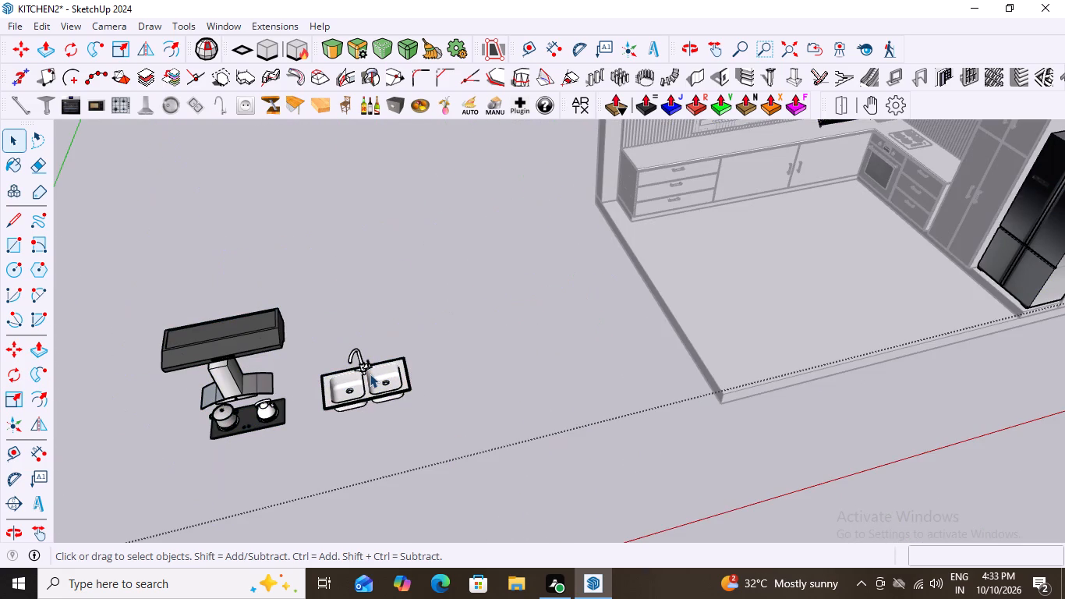
pyautogui.click(370, 374)
pyautogui.press('m')
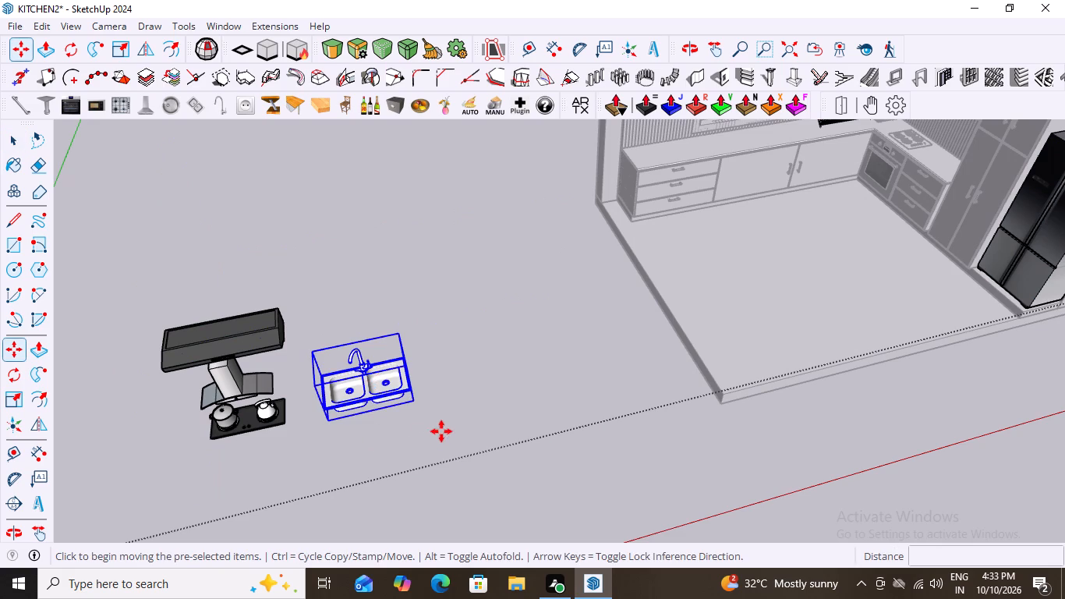
pyautogui.scroll(3, 441, 430)
pyautogui.moveTo(384, 359); pyautogui.dragTo(354, 275, button='middle')
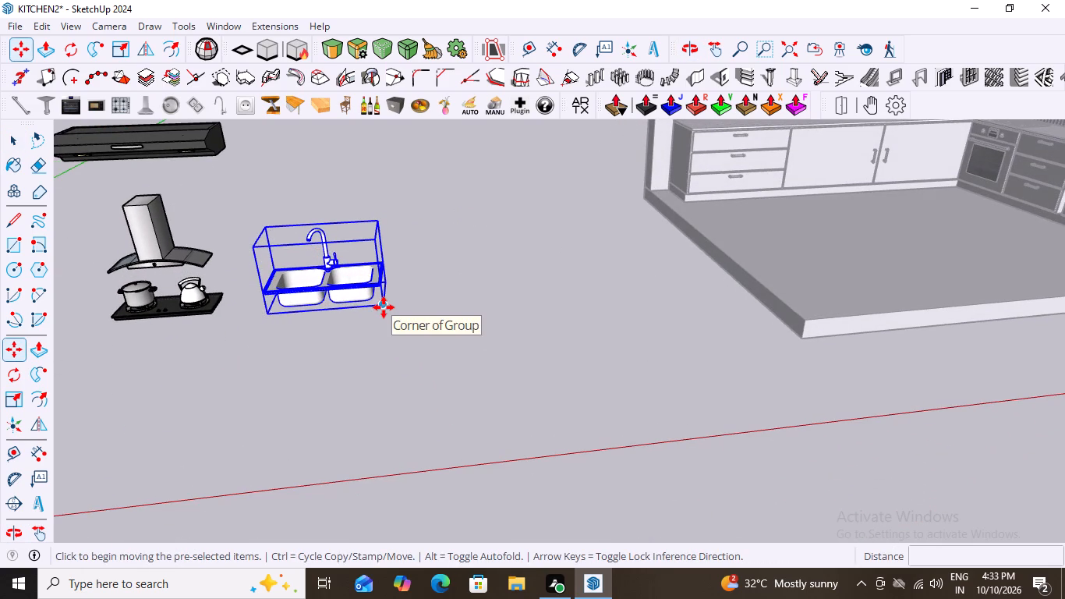
pyautogui.scroll(11, 375, 284)
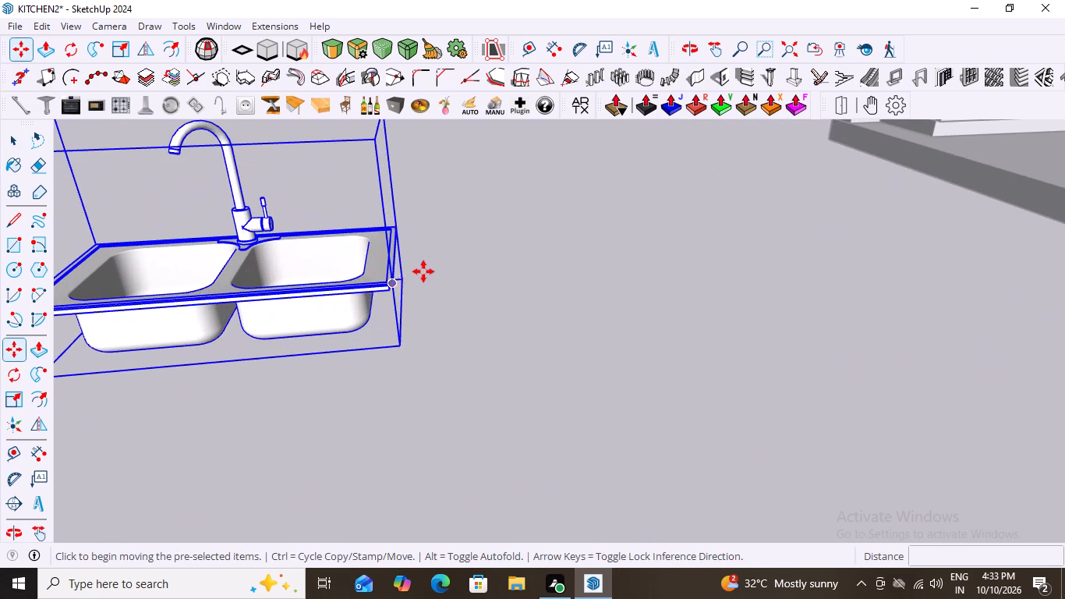
pyautogui.scroll(10, 382, 293)
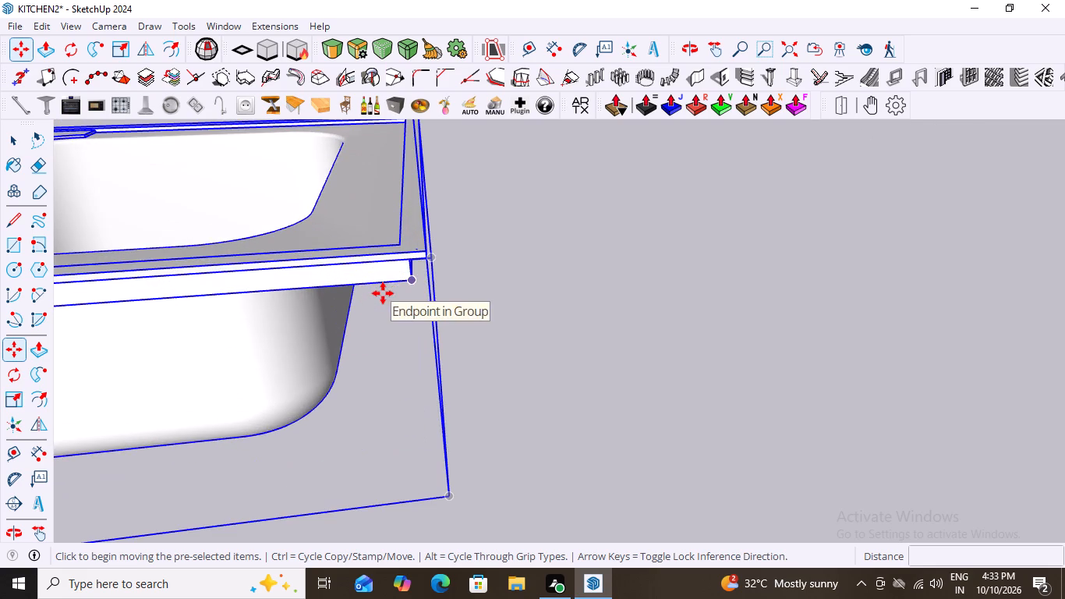
pyautogui.scroll(2, 423, 264)
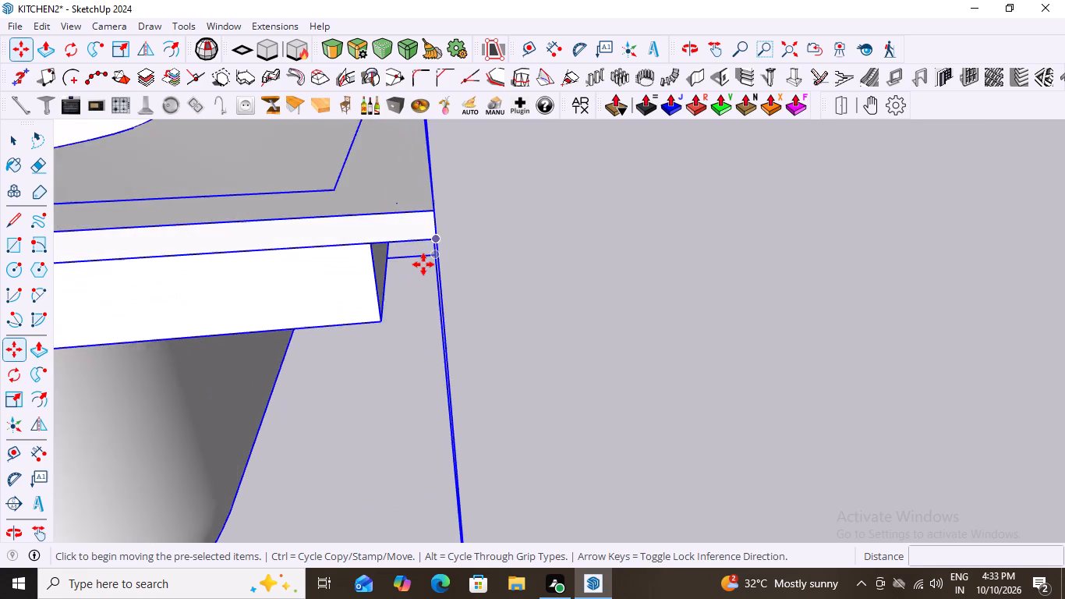
pyautogui.scroll(3, 423, 264)
pyautogui.scroll(-1, 423, 264)
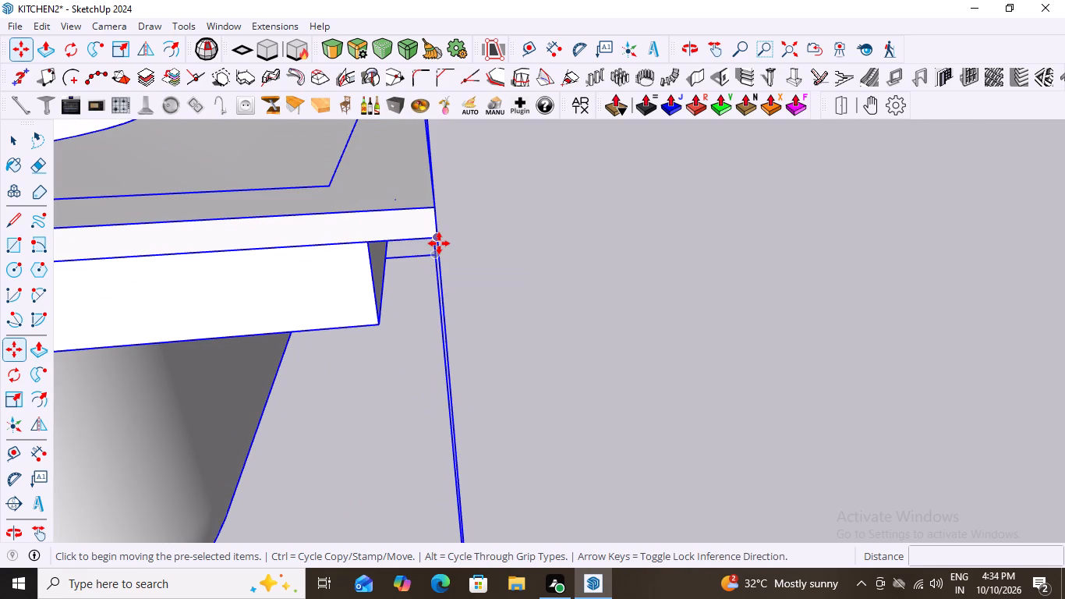
pyautogui.moveTo(439, 243); pyautogui.dragTo(419, 257)
pyautogui.scroll(-16, 313, 322)
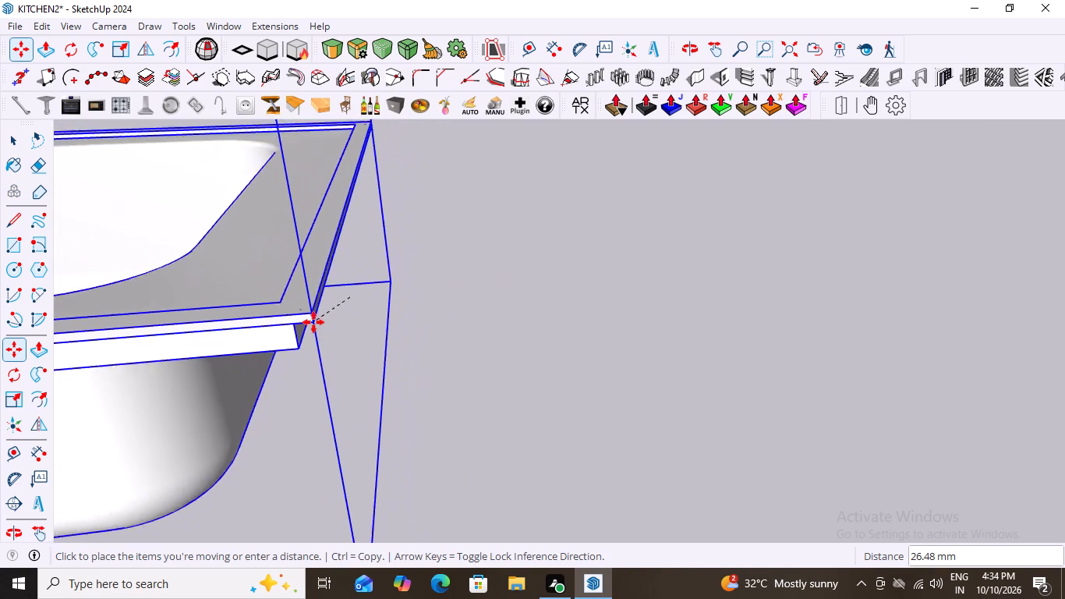
pyautogui.scroll(-20, 313, 322)
pyautogui.scroll(-9, 313, 322)
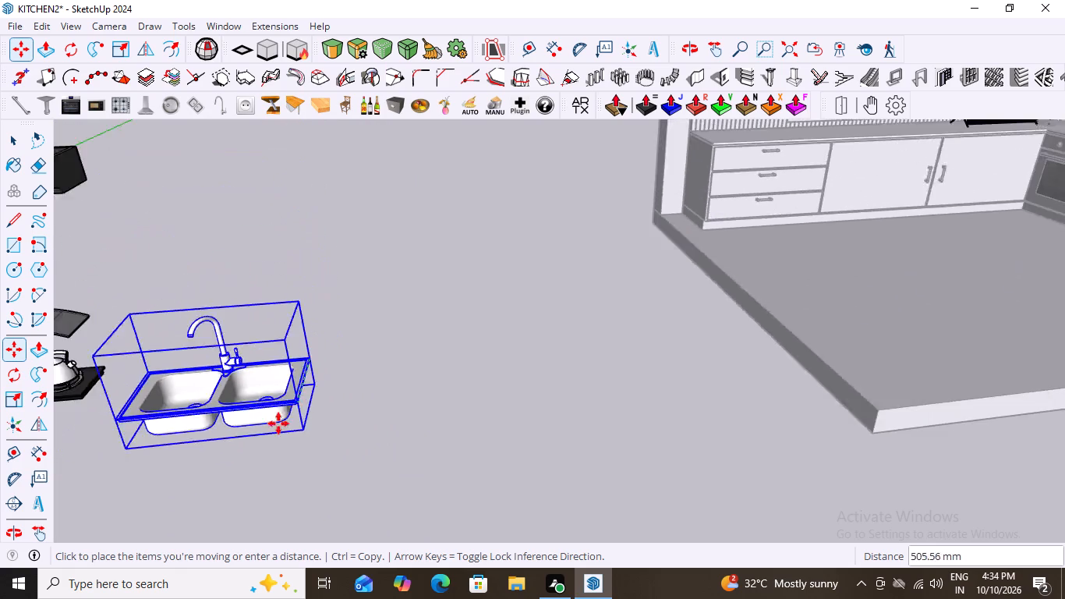
pyautogui.scroll(-12, 278, 424)
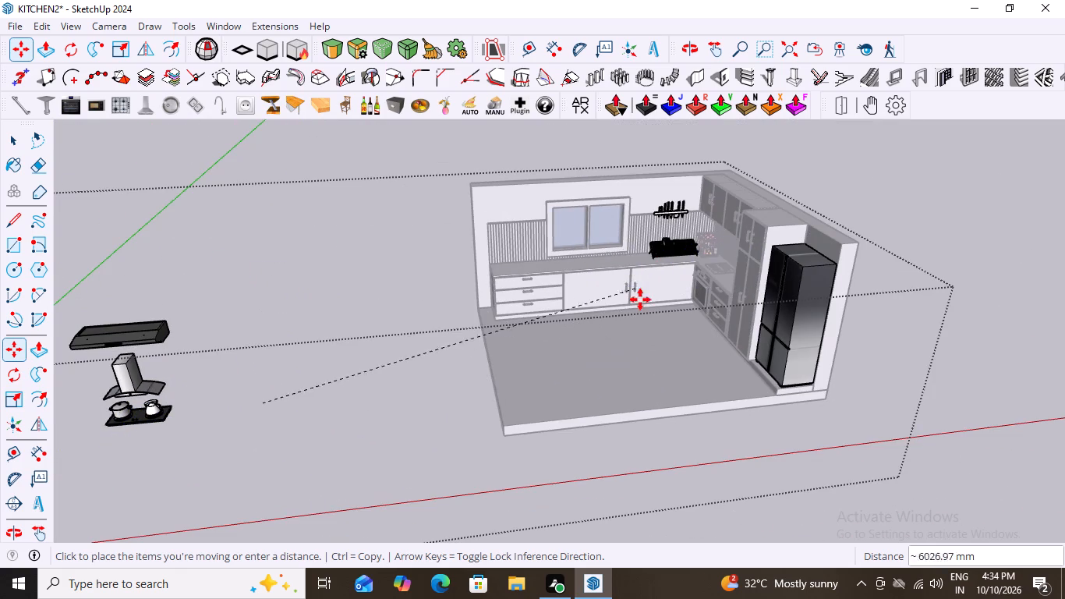
pyautogui.moveTo(645, 308); pyautogui.dragTo(666, 452, button='middle')
pyautogui.scroll(11, 631, 235)
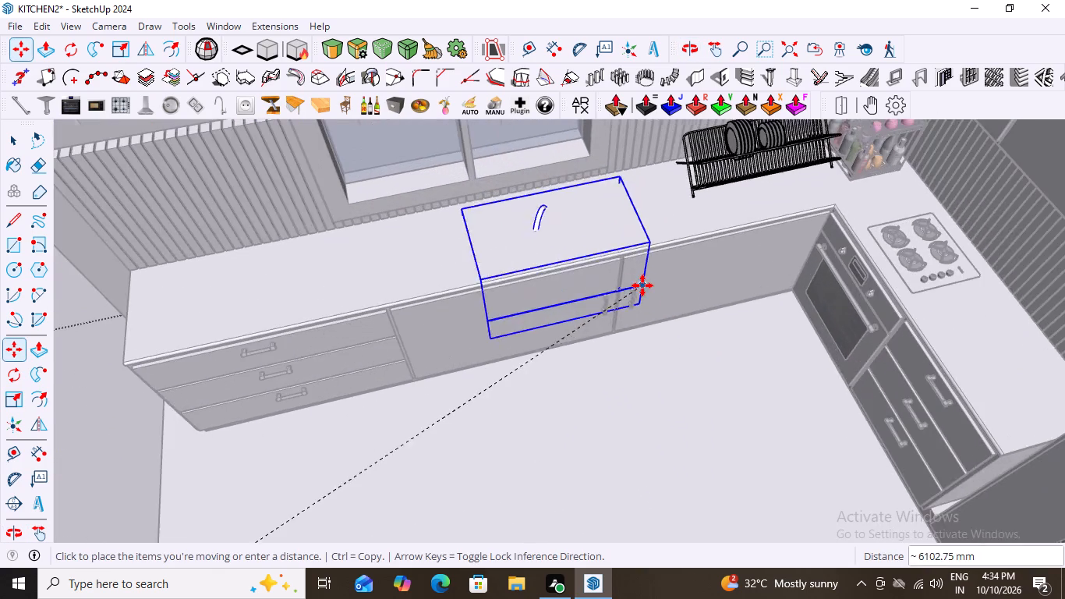
pyautogui.moveTo(654, 315); pyautogui.dragTo(575, 243, button='middle')
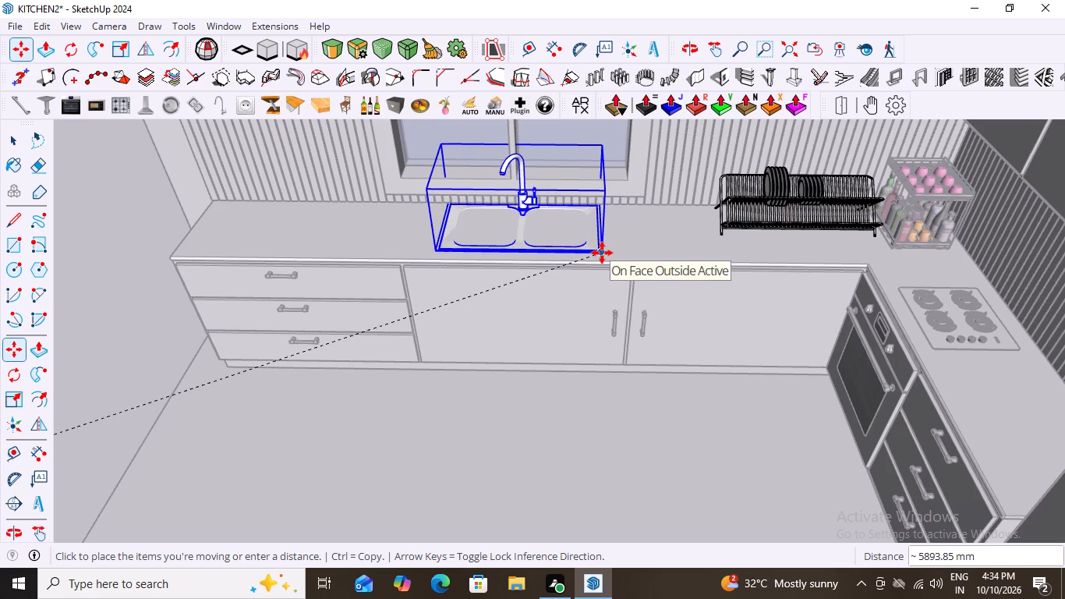
pyautogui.scroll(9, 602, 253)
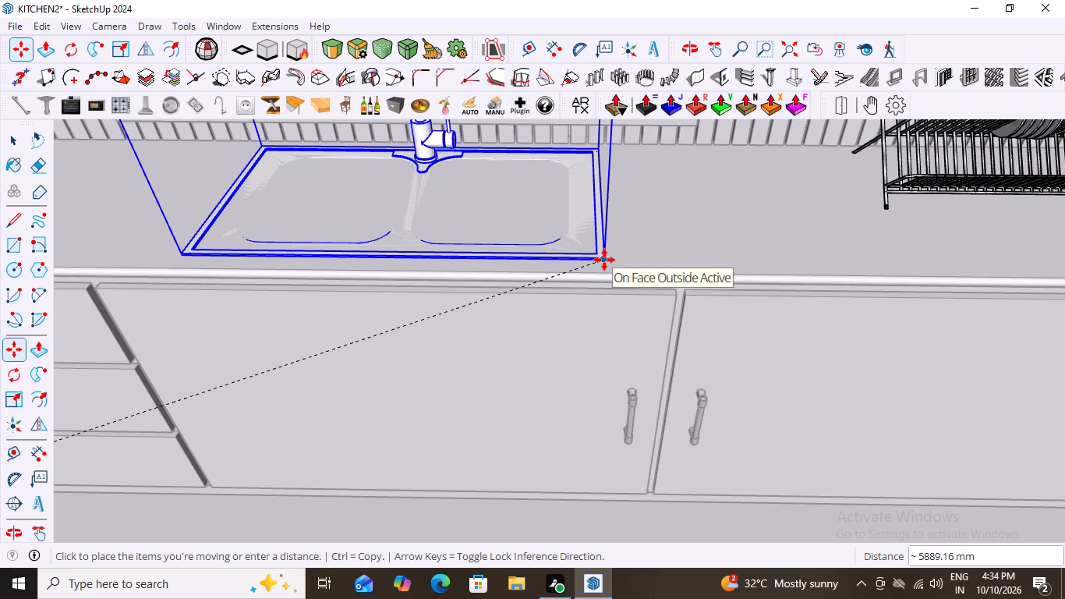
pyautogui.click(604, 260)
pyautogui.scroll(-20, 564, 271)
pyautogui.scroll(-2, 564, 271)
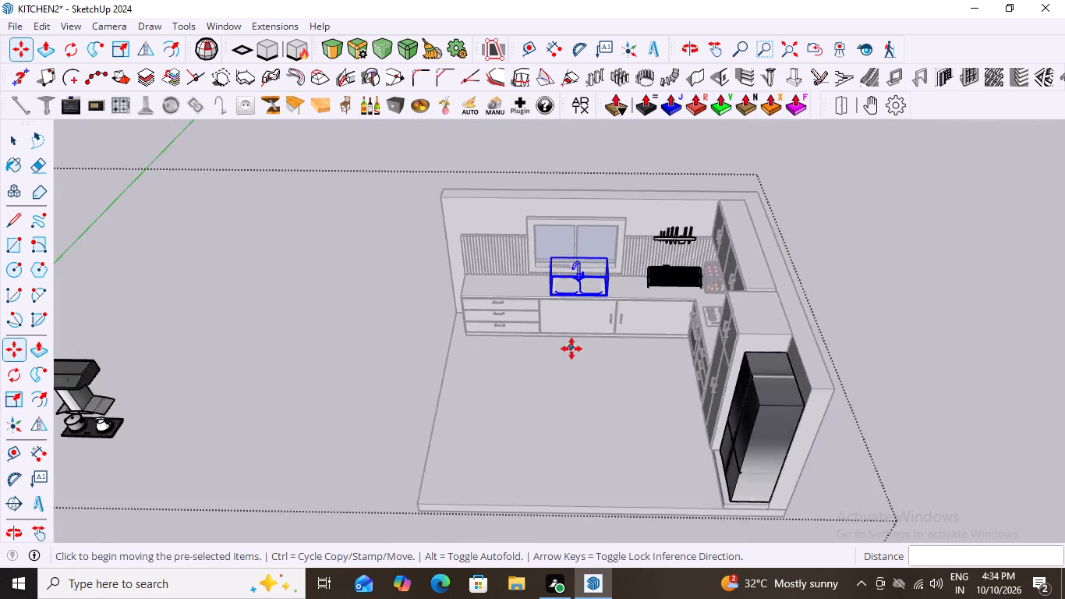
pyautogui.scroll(-2, 571, 349)
pyautogui.press('space')
pyautogui.click(481, 159)
# Open the countertop group and intersect its L-shaped top face with the model around the placed sink.
pyautogui.scroll(9, 546, 312)
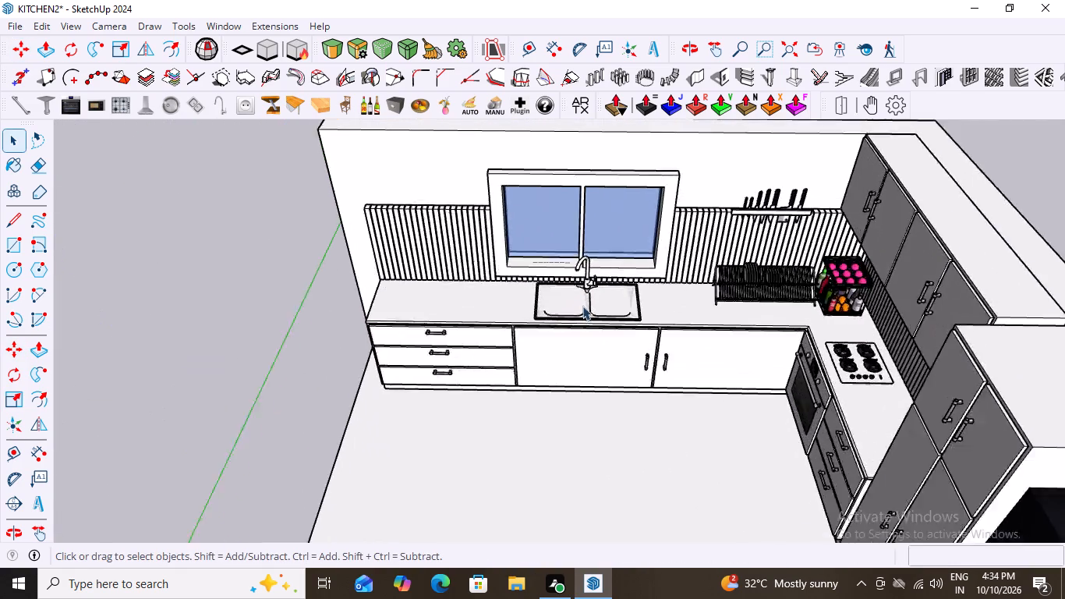
pyautogui.scroll(3, 582, 306)
pyautogui.moveTo(582, 306); pyautogui.dragTo(556, 342, button='middle')
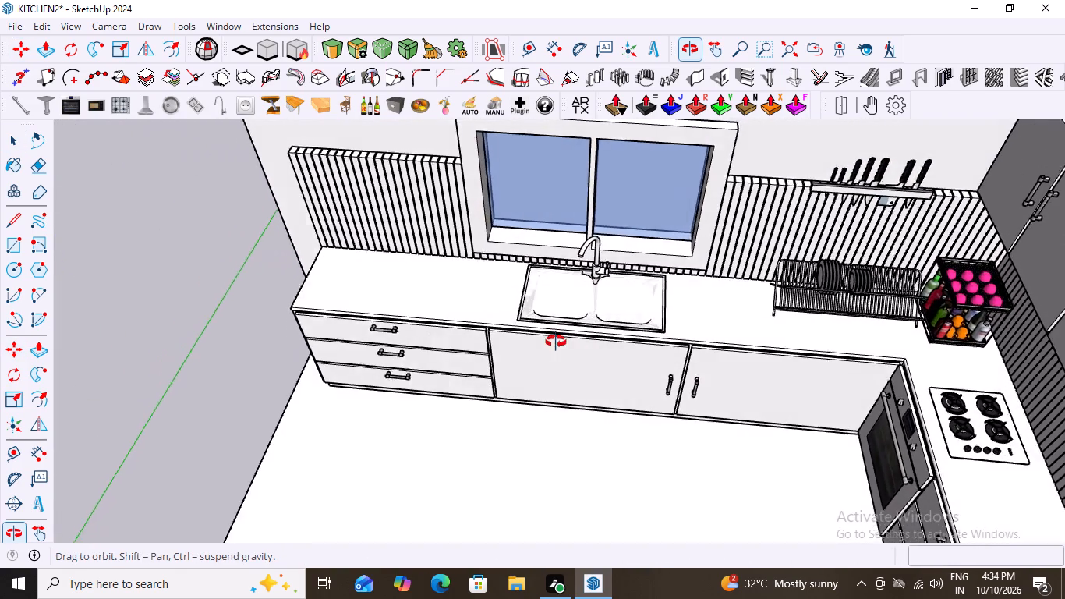
pyautogui.moveTo(556, 342); pyautogui.dragTo(556, 342, button='middle')
pyautogui.scroll(7, 585, 309)
pyautogui.moveTo(583, 311); pyautogui.dragTo(612, 326, button='middle')
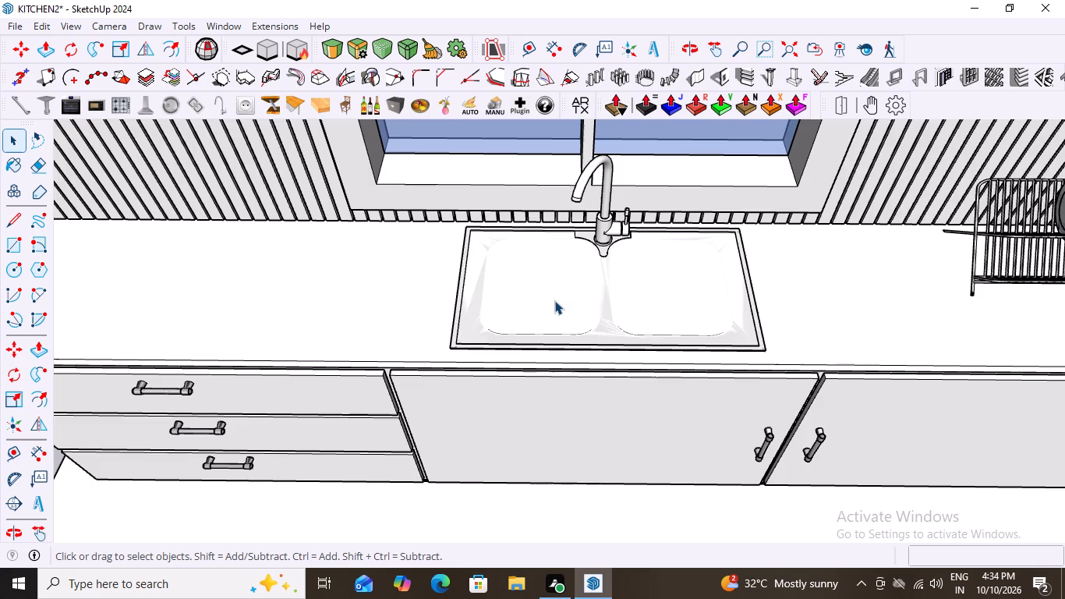
pyautogui.doubleClick(554, 300)
pyautogui.doubleClick(554, 299)
pyautogui.doubleClick(561, 293)
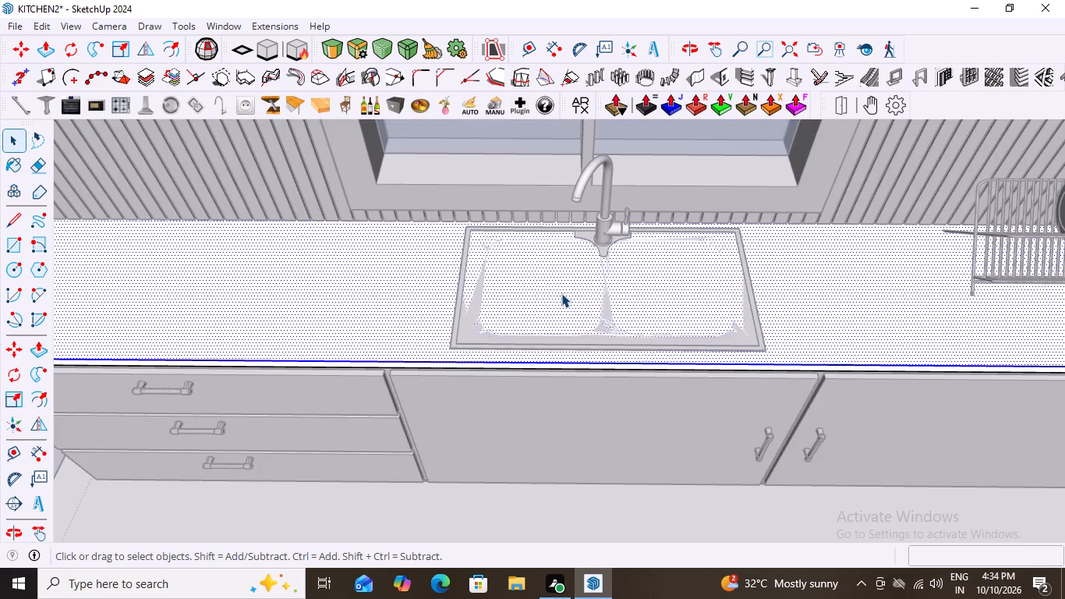
pyautogui.click(562, 288)
pyautogui.scroll(4, 562, 288)
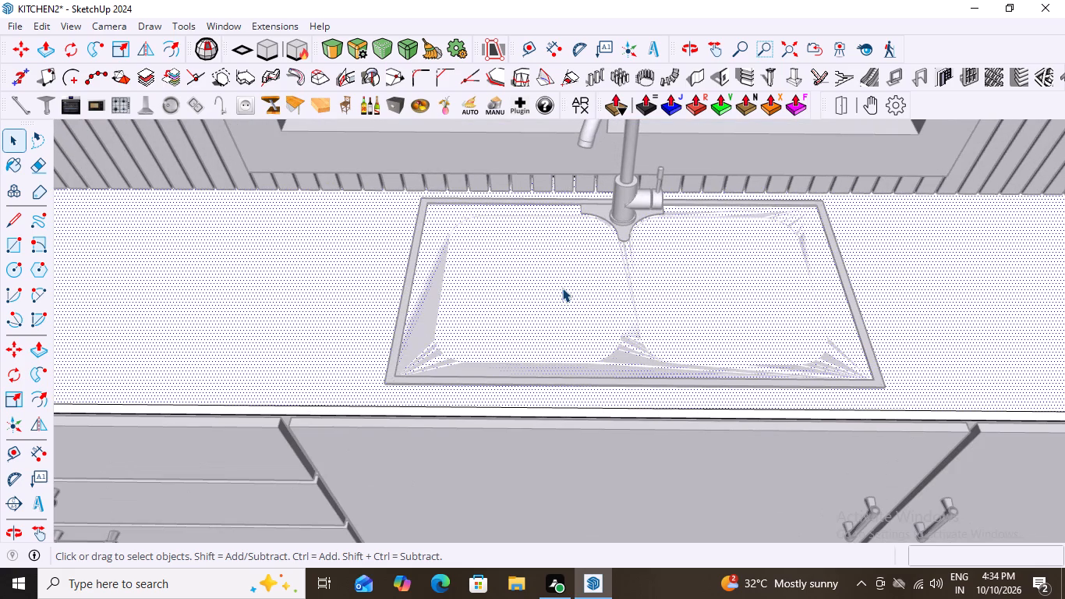
pyautogui.click(562, 288)
pyautogui.click(562, 288)
pyautogui.rightClick(562, 288)
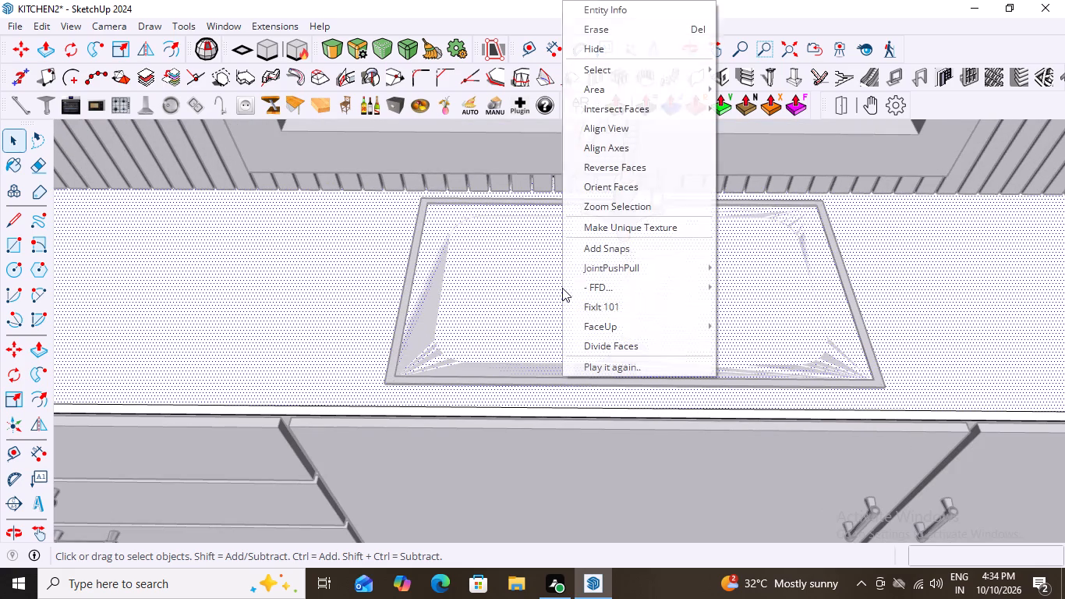
pyautogui.click(606, 109)
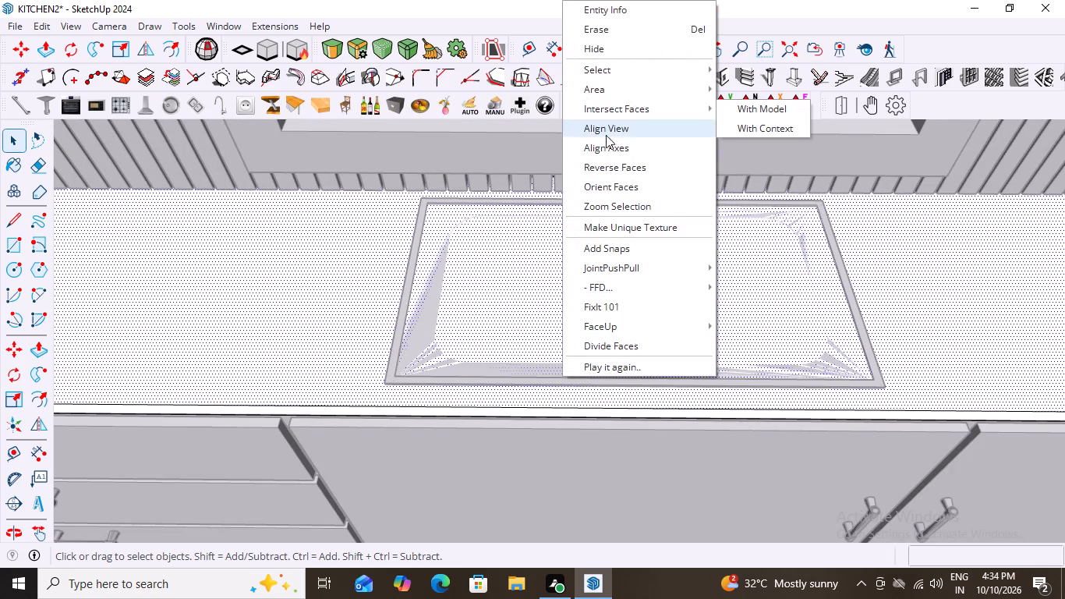
pyautogui.click(762, 106)
# Push the countertop face inside the sink outline down about 613 mm with Push/Pull.
pyautogui.click(540, 271)
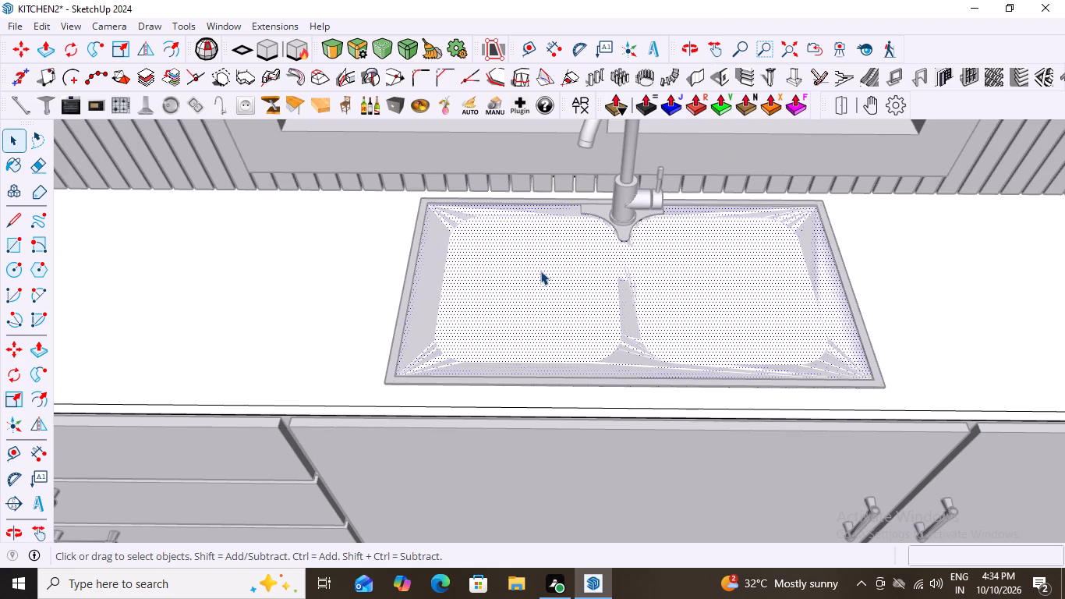
pyautogui.press('p')
pyautogui.click(540, 271)
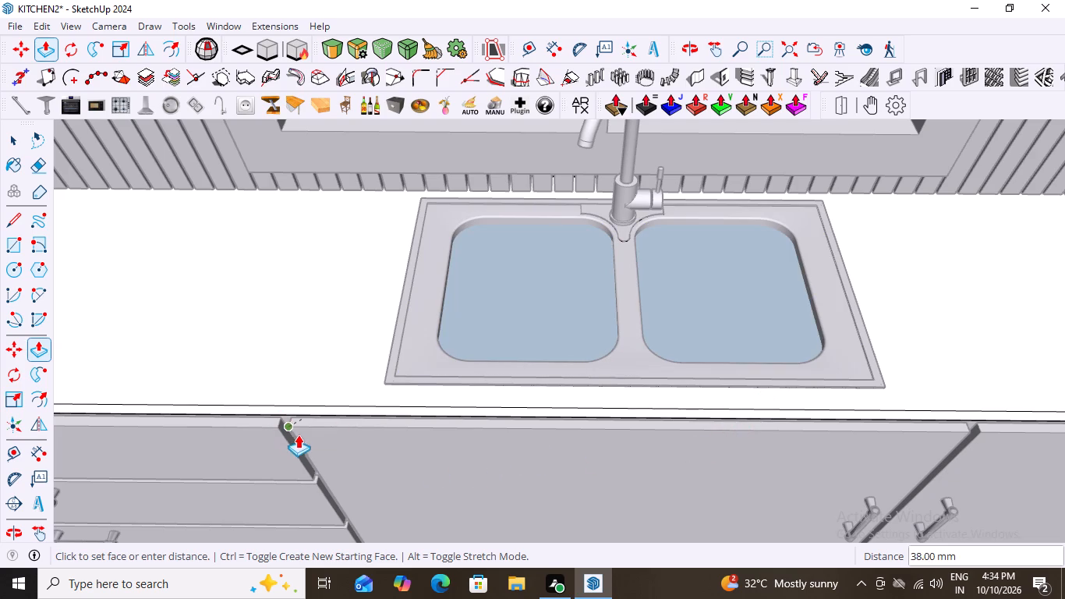
pyautogui.click(402, 520)
pyautogui.scroll(-3, 577, 403)
pyautogui.moveTo(621, 445); pyautogui.dragTo(647, 381, button='middle')
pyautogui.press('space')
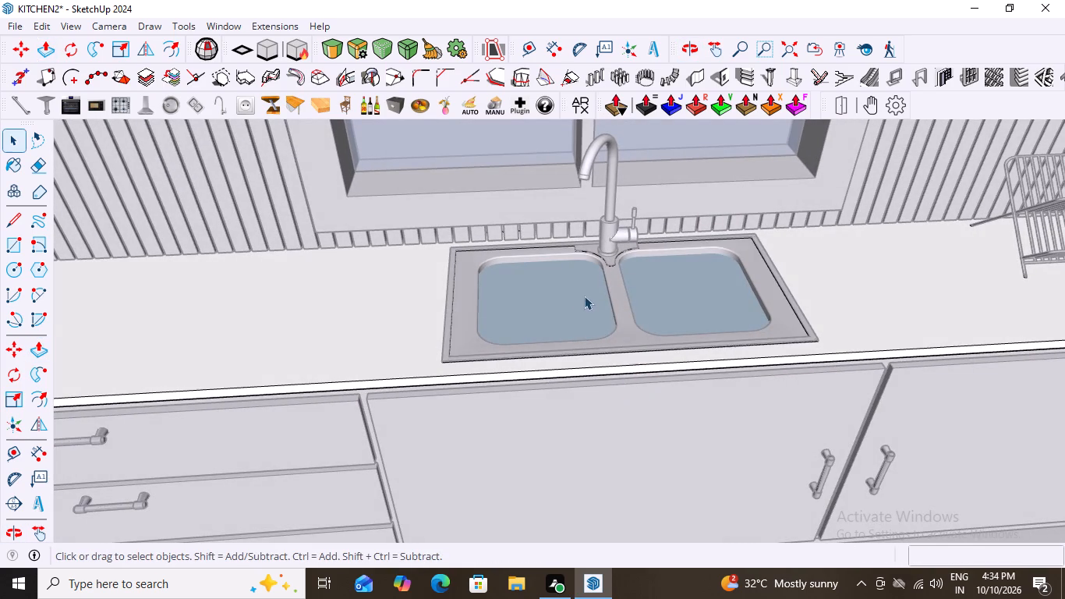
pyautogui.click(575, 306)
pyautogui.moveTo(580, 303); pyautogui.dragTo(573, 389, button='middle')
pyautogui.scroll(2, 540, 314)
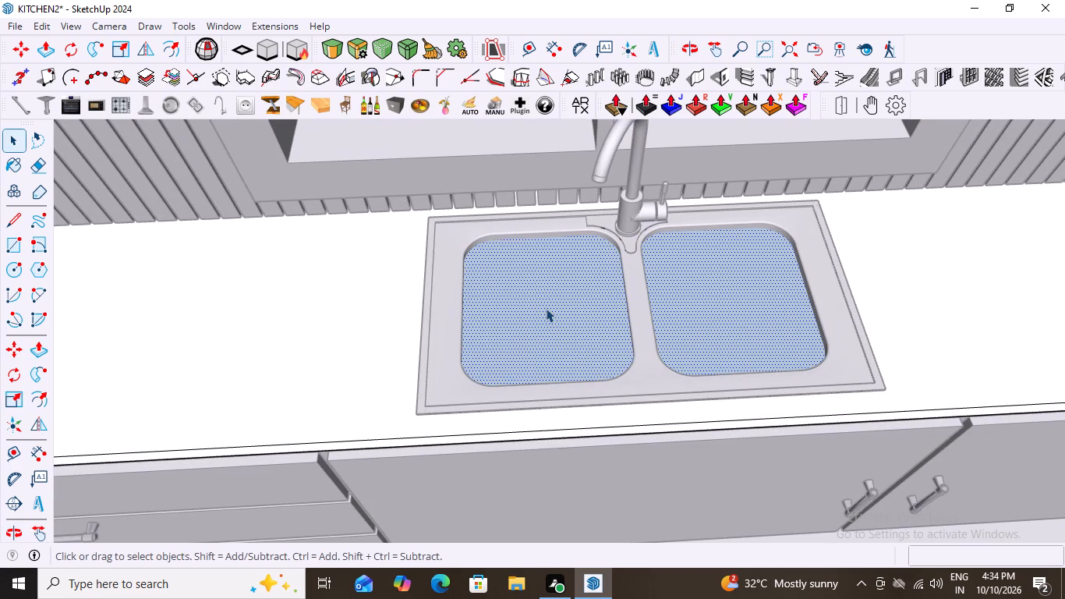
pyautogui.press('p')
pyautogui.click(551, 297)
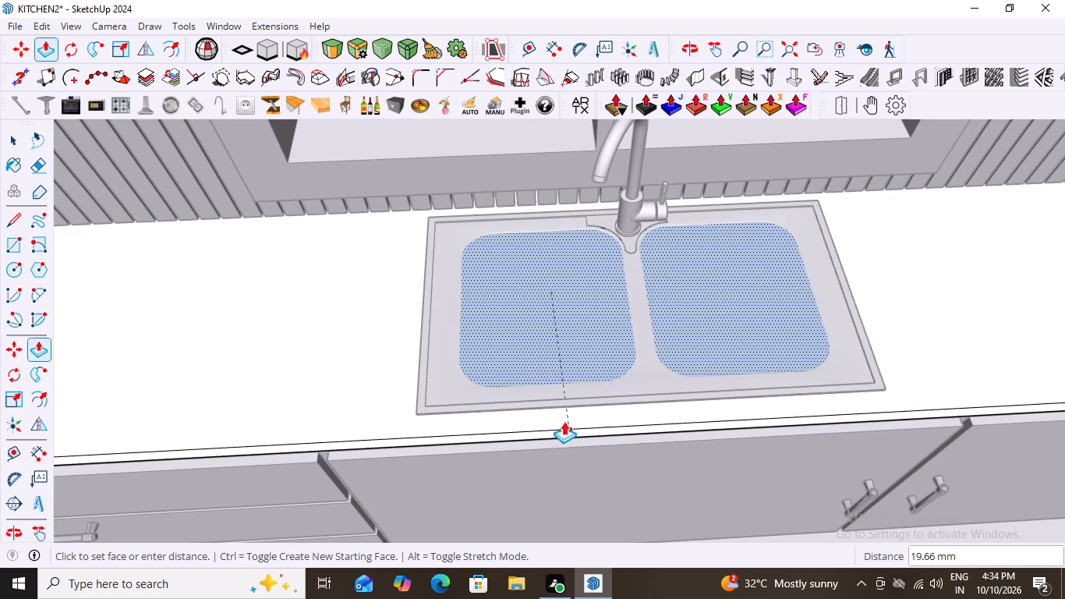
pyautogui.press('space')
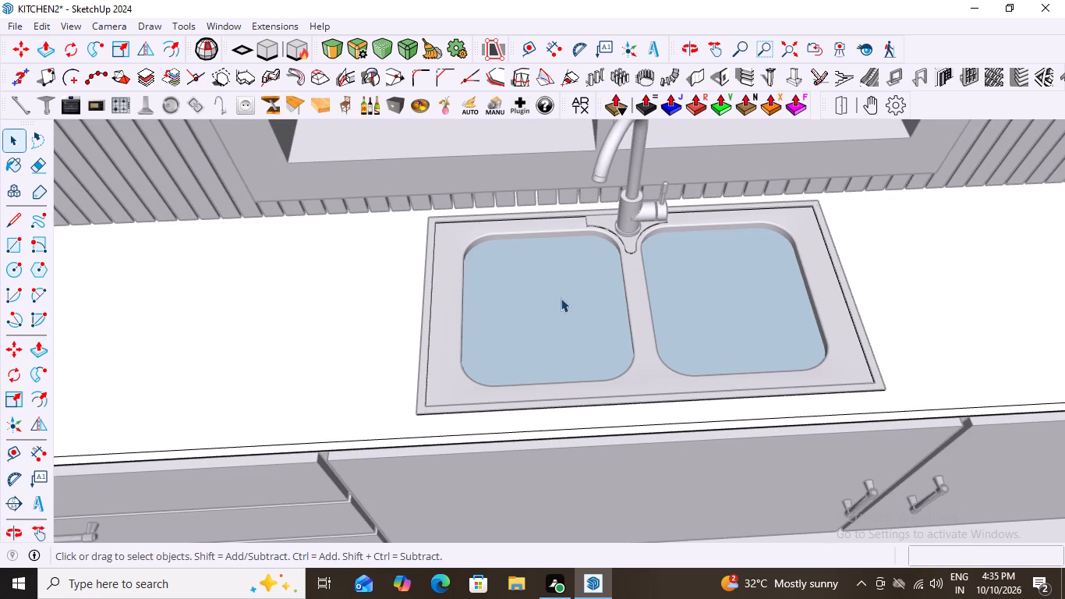
# Intersect the selected countertop face inside the two sink bowls with the model.
pyautogui.rightClick(561, 298)
pyautogui.click(583, 108)
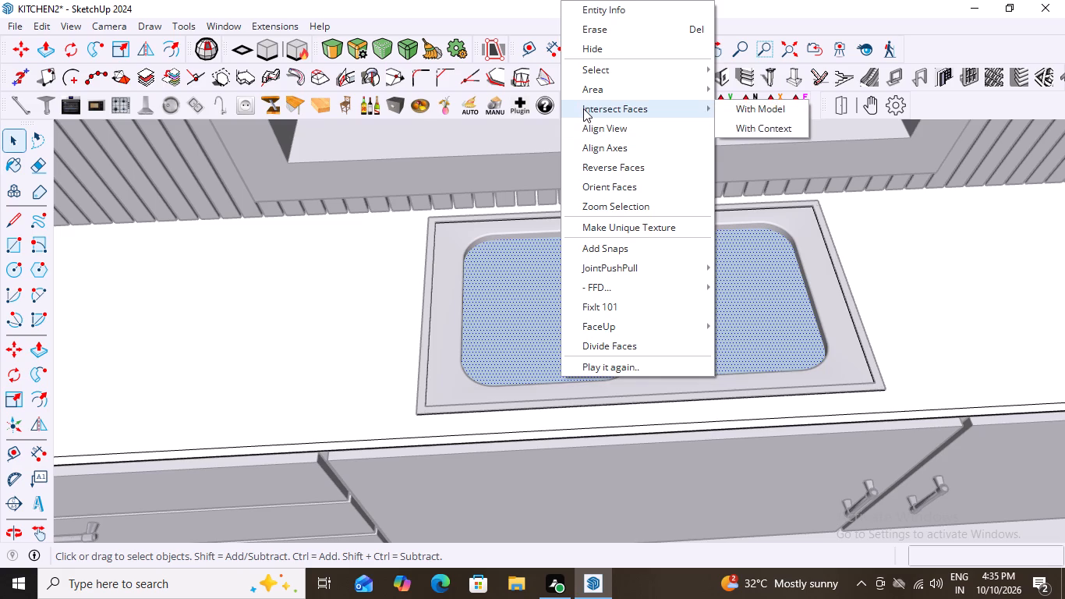
pyautogui.click(773, 101)
# Push the countertop face inside the left bowl down 682 mm with Push/Pull.
pyautogui.click(568, 296)
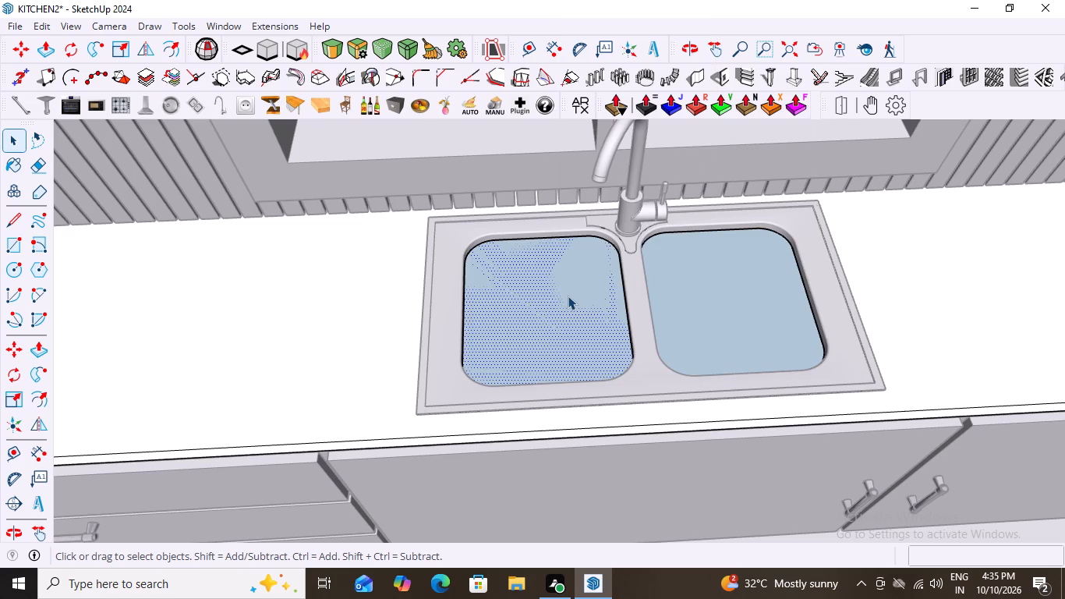
pyautogui.press('p')
pyautogui.click(570, 289)
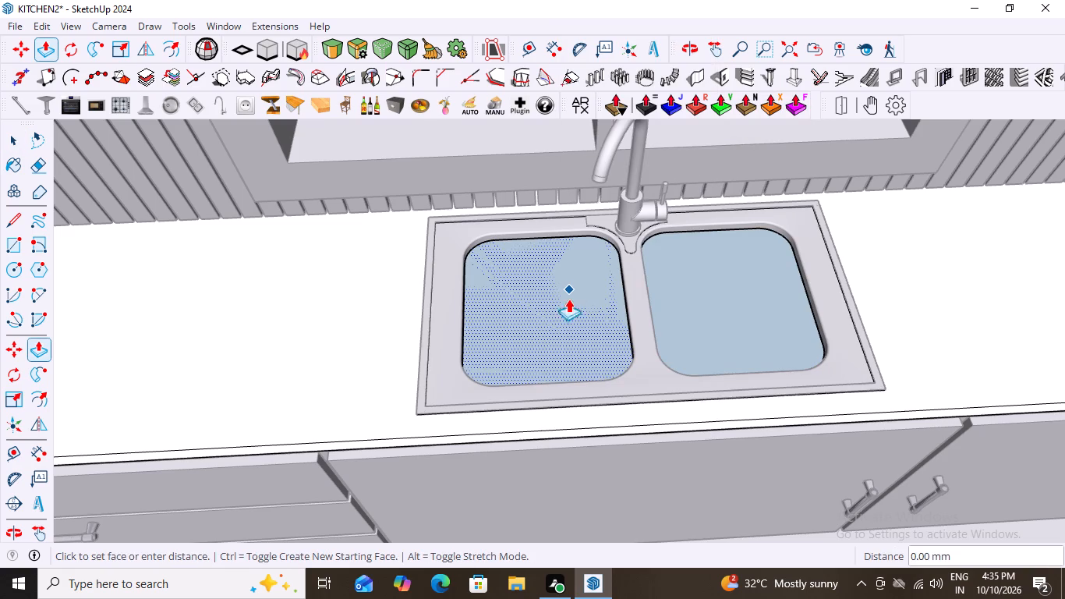
pyautogui.moveTo(543, 343); pyautogui.dragTo(551, 190, button='middle')
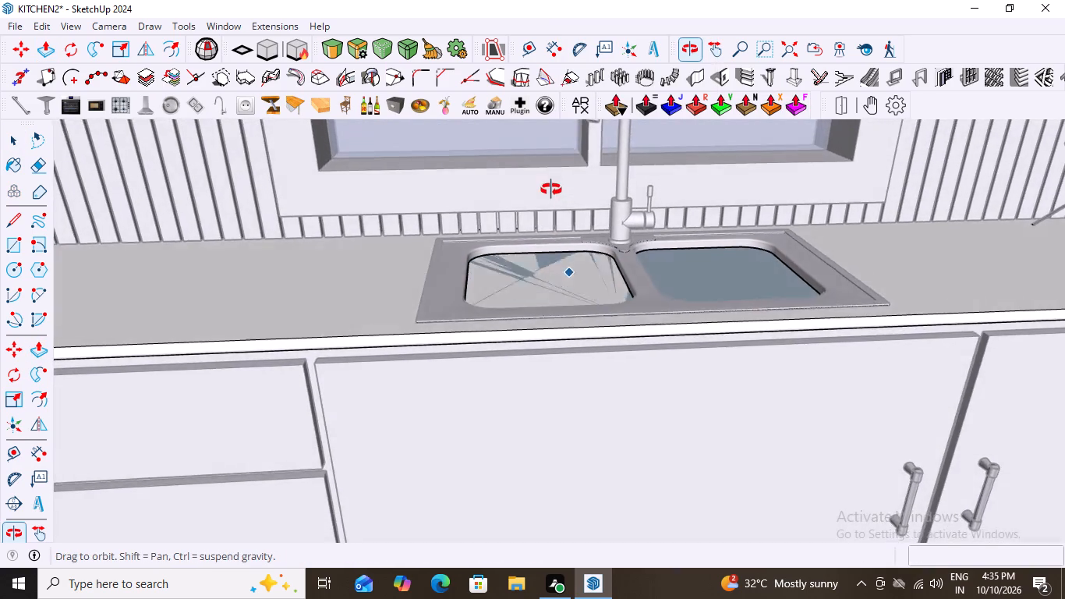
pyautogui.moveTo(551, 190); pyautogui.dragTo(557, 247, button='middle')
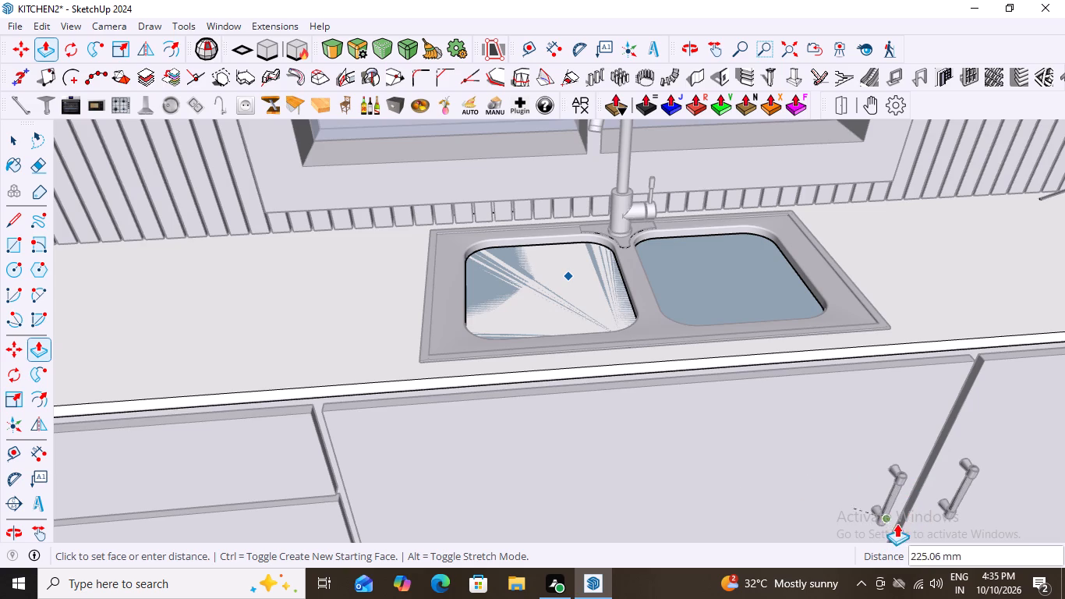
pyautogui.scroll(-13, 823, 372)
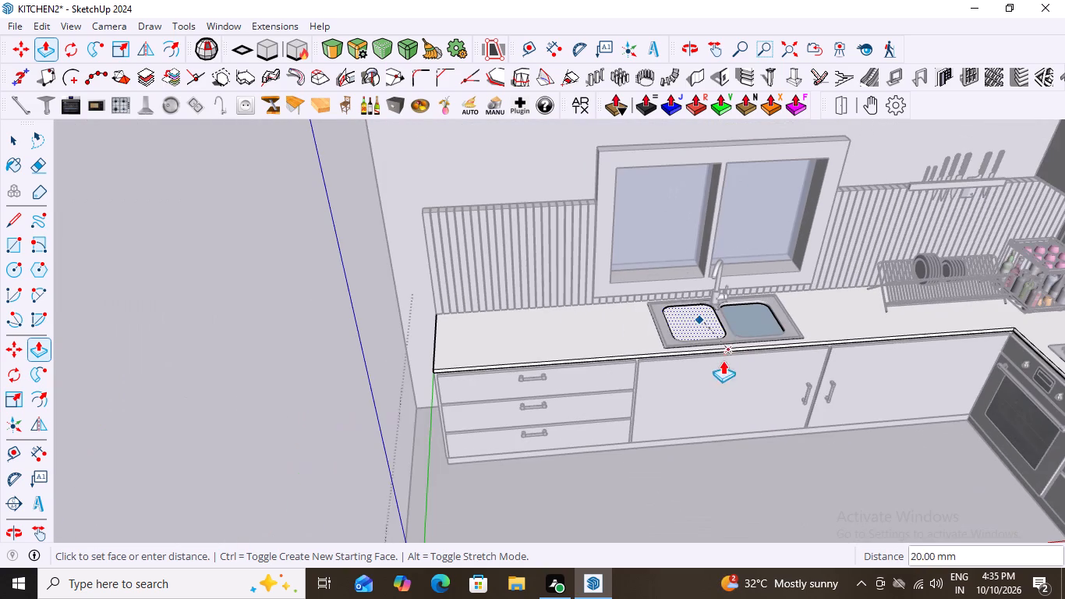
pyautogui.click(656, 444)
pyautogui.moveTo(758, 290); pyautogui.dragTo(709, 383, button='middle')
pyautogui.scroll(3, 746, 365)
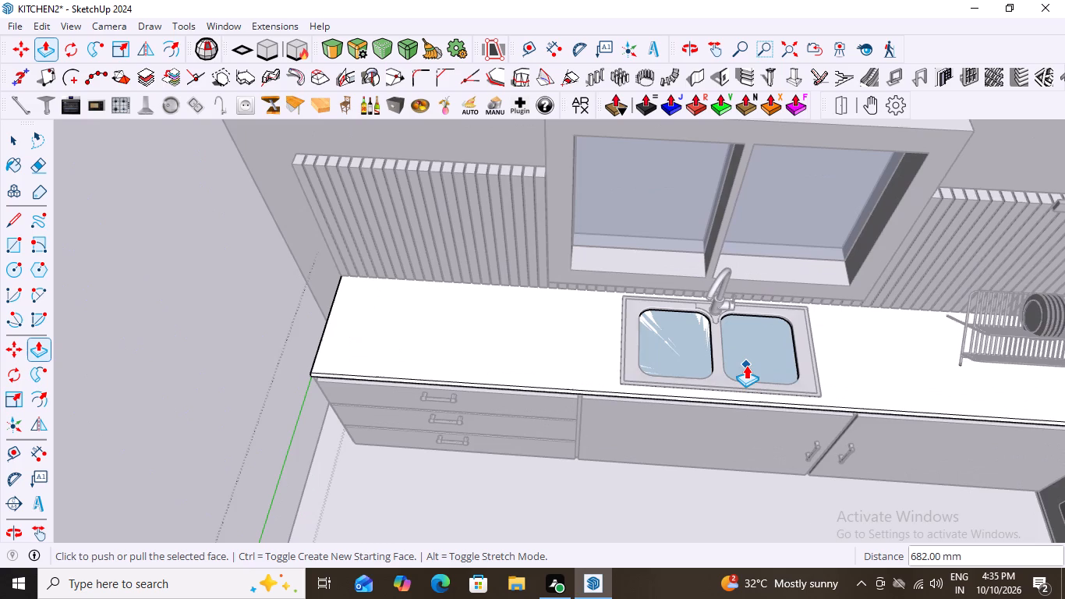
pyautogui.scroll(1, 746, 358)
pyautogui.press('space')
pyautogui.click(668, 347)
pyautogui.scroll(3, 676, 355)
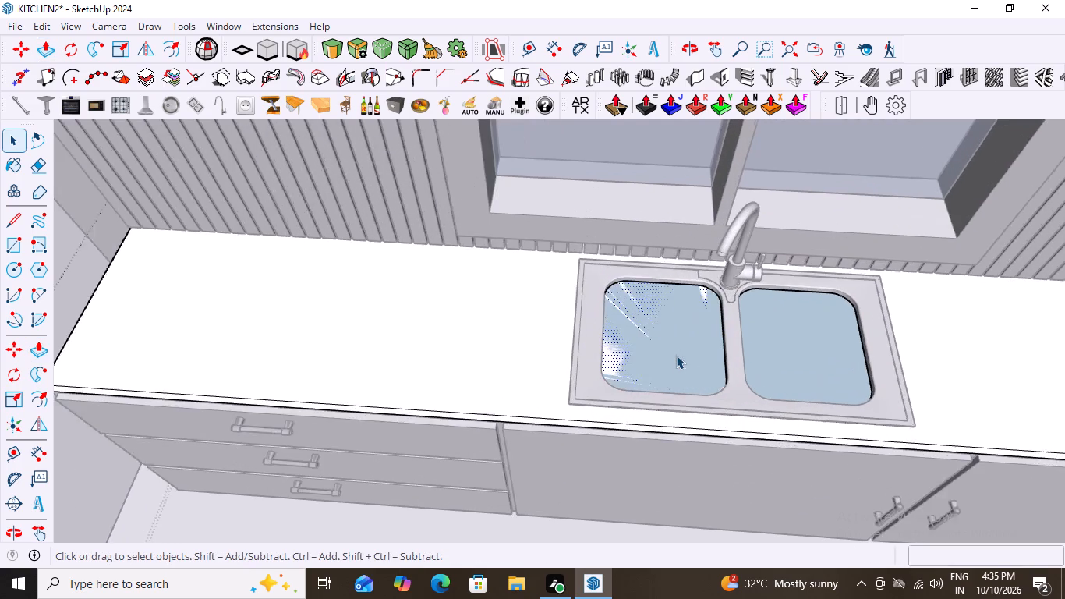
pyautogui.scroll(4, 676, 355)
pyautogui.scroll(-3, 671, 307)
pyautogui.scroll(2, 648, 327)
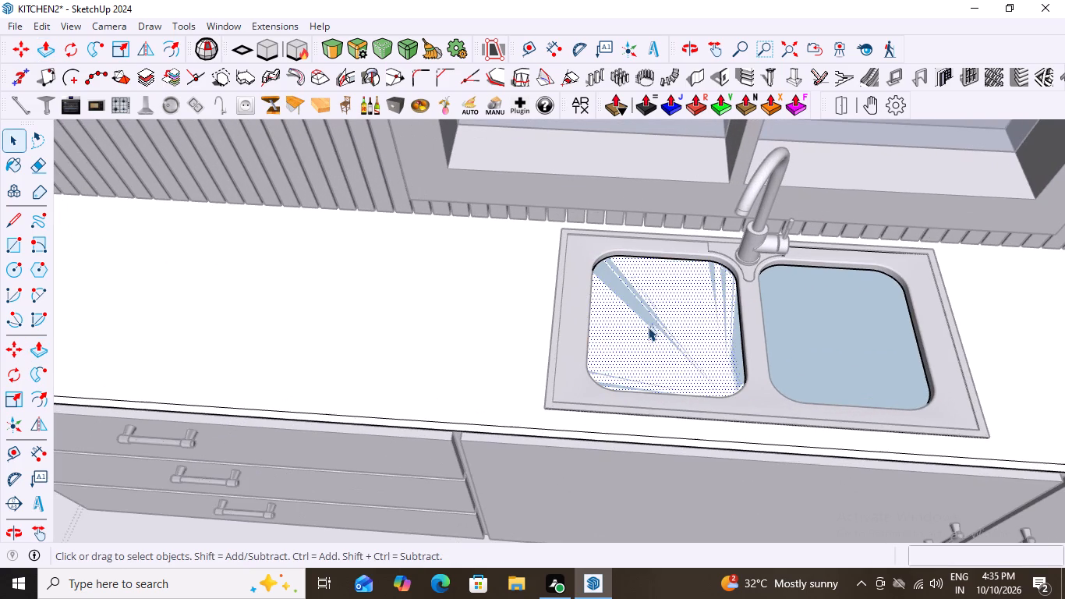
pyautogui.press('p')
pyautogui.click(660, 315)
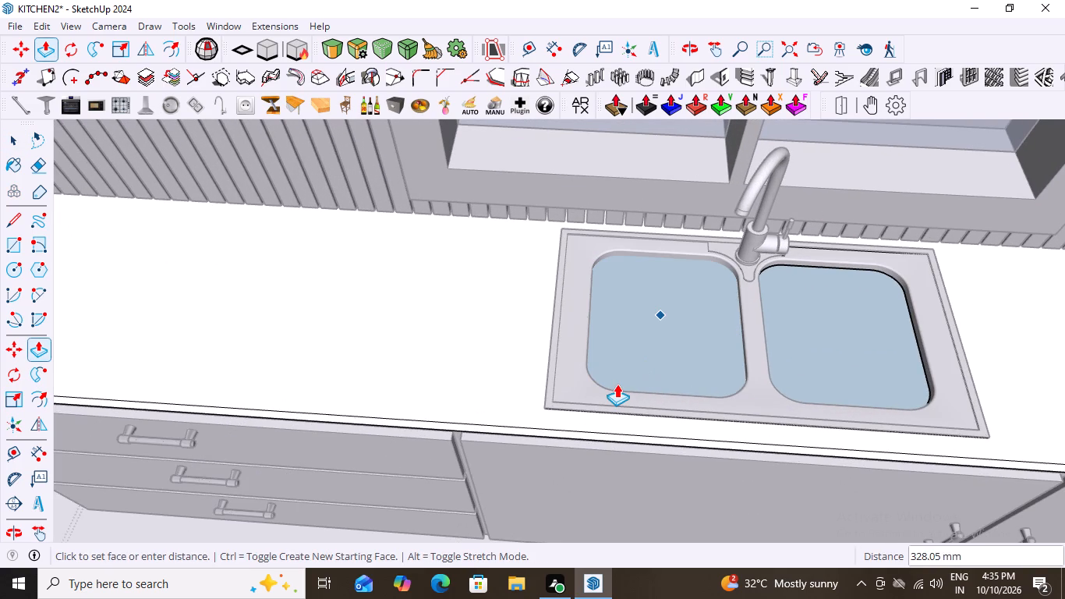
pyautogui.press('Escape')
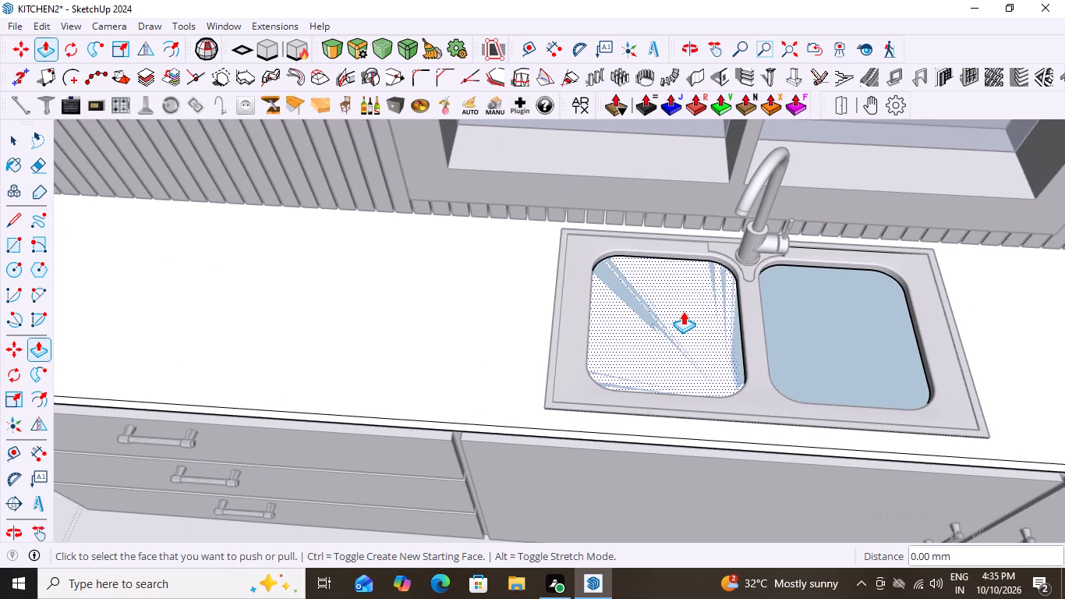
# Push the countertop face inside the right bowl down about 299 mm with Push/Pull and clear the selection.
pyautogui.press('space')
pyautogui.click(809, 299)
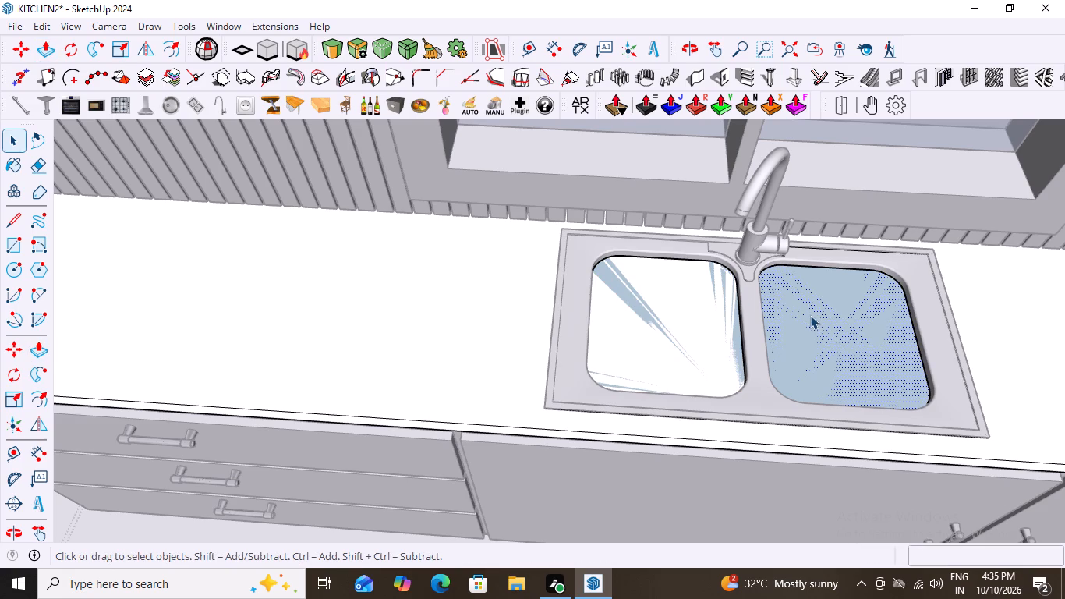
pyautogui.press('p')
pyautogui.click(816, 310)
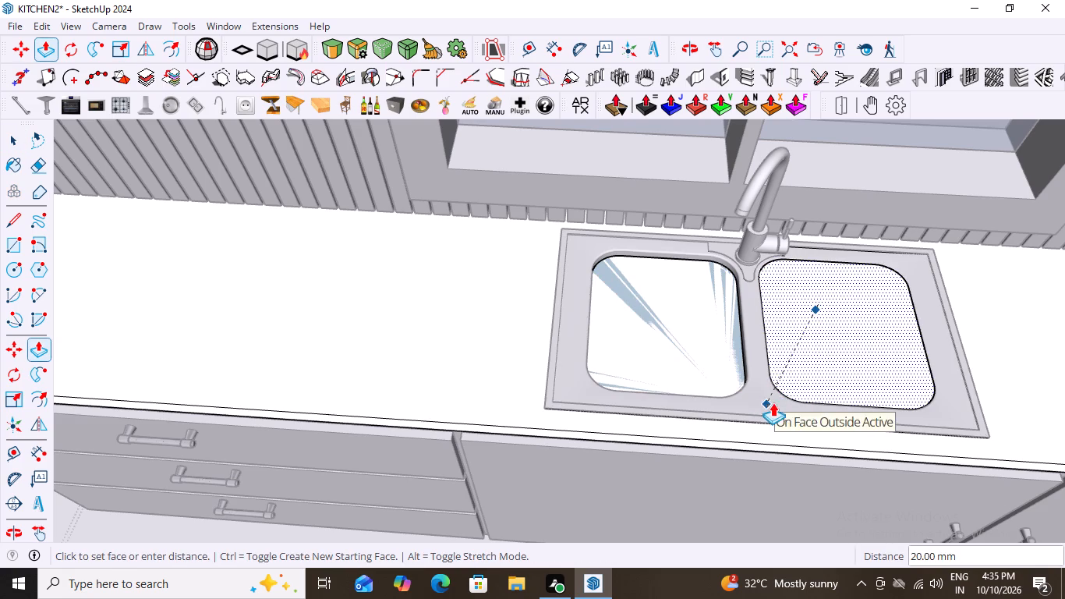
pyautogui.moveTo(787, 463); pyautogui.dragTo(811, 437, button='middle')
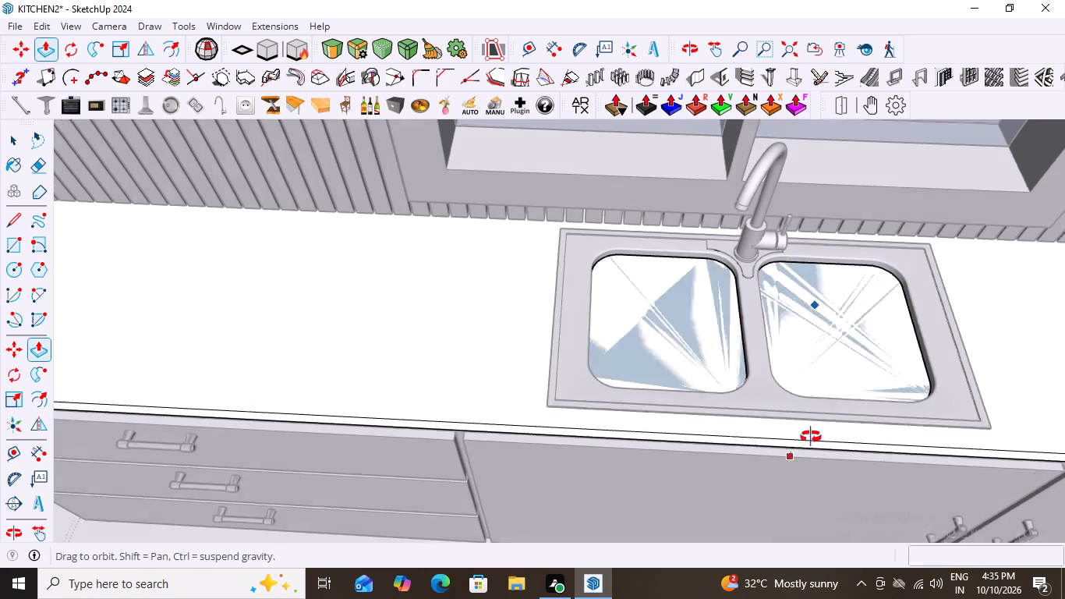
pyautogui.moveTo(811, 437); pyautogui.dragTo(861, 294, button='middle')
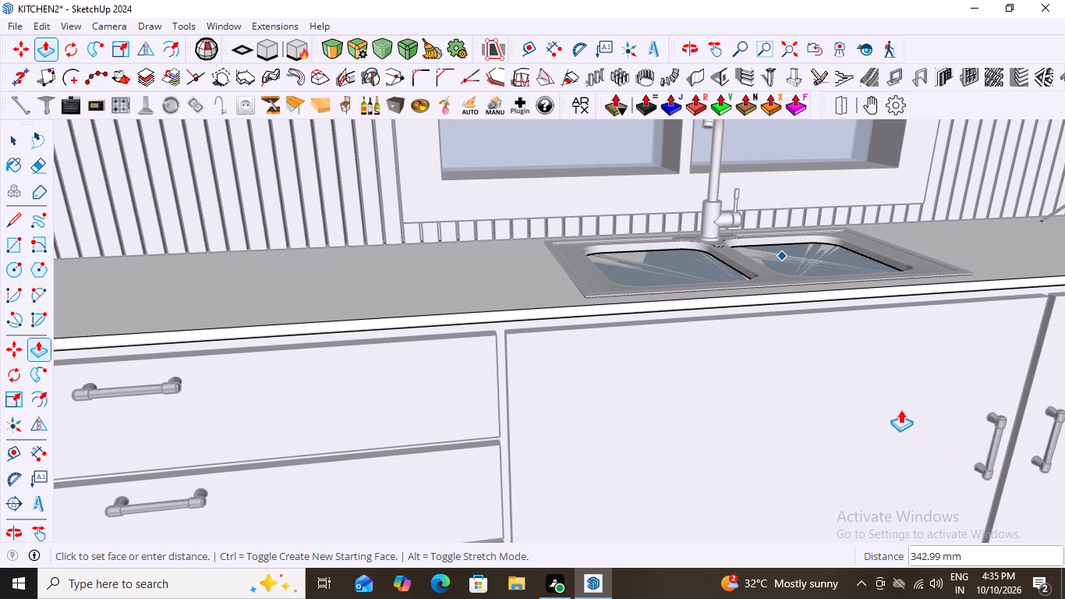
pyautogui.click(868, 386)
pyautogui.scroll(-12, 603, 363)
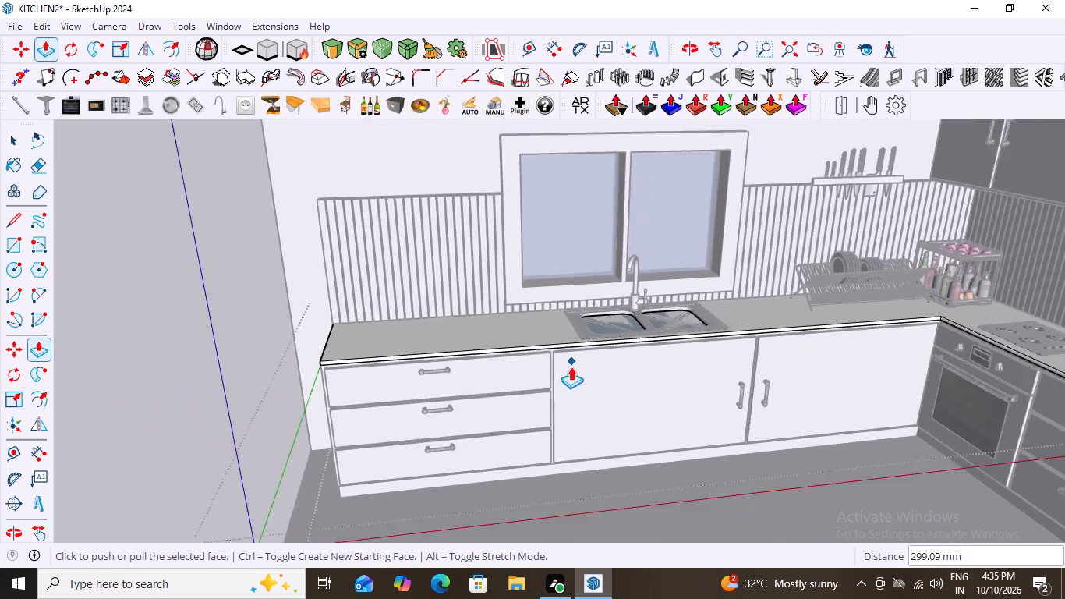
pyautogui.press('space')
pyautogui.click(728, 458)
# Select the left bowl's countertop face with its connected geometry and intersect it with the model.
pyautogui.moveTo(636, 319); pyautogui.dragTo(628, 442, button='middle')
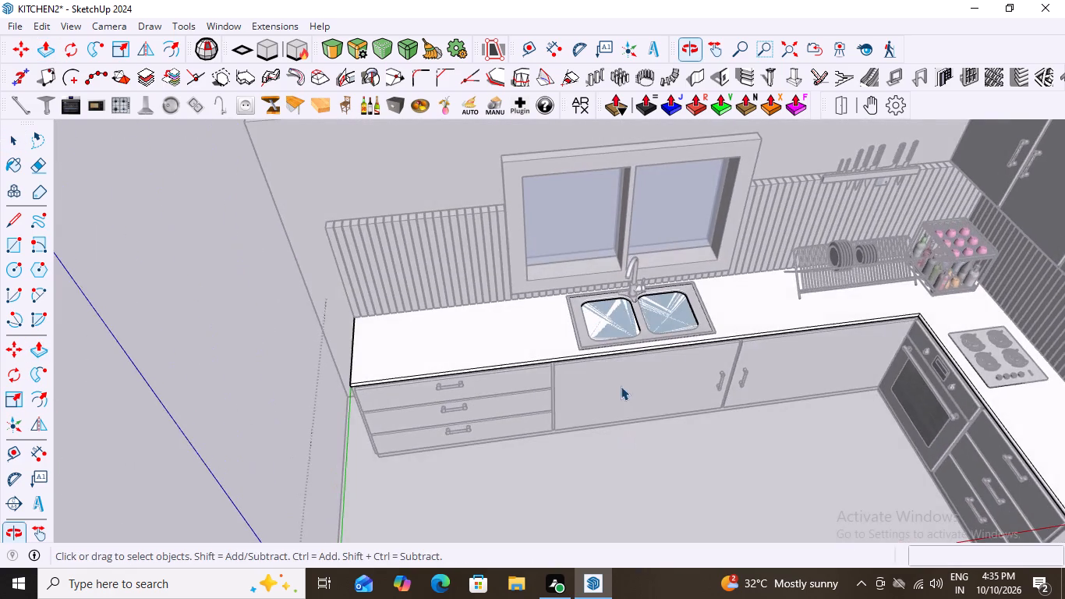
pyautogui.scroll(10, 607, 335)
pyautogui.click(612, 309)
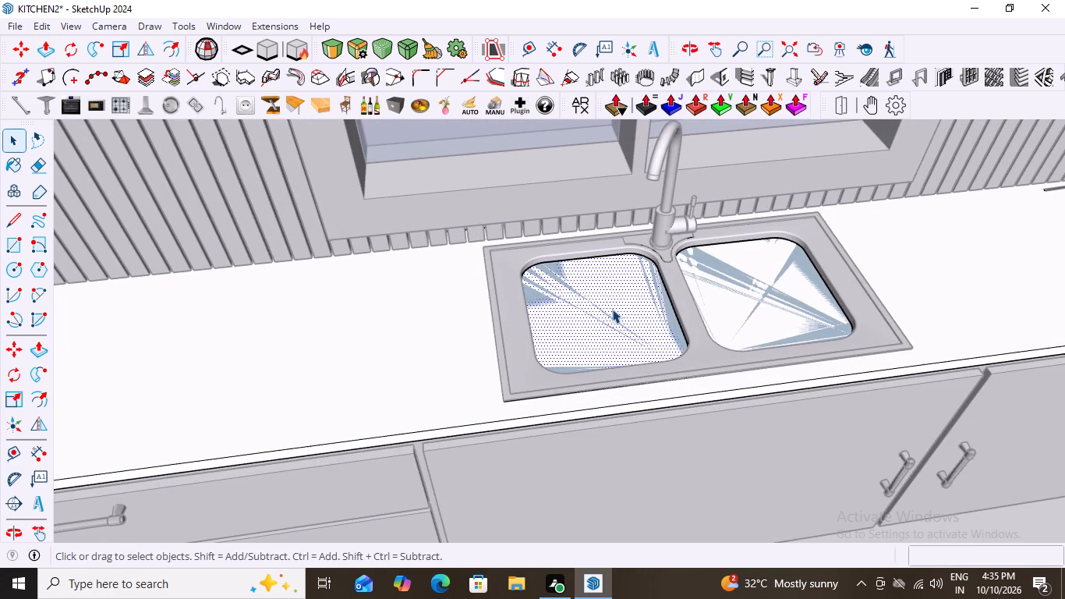
pyautogui.click(612, 309)
pyautogui.click(612, 309)
pyautogui.scroll(-3, 612, 309)
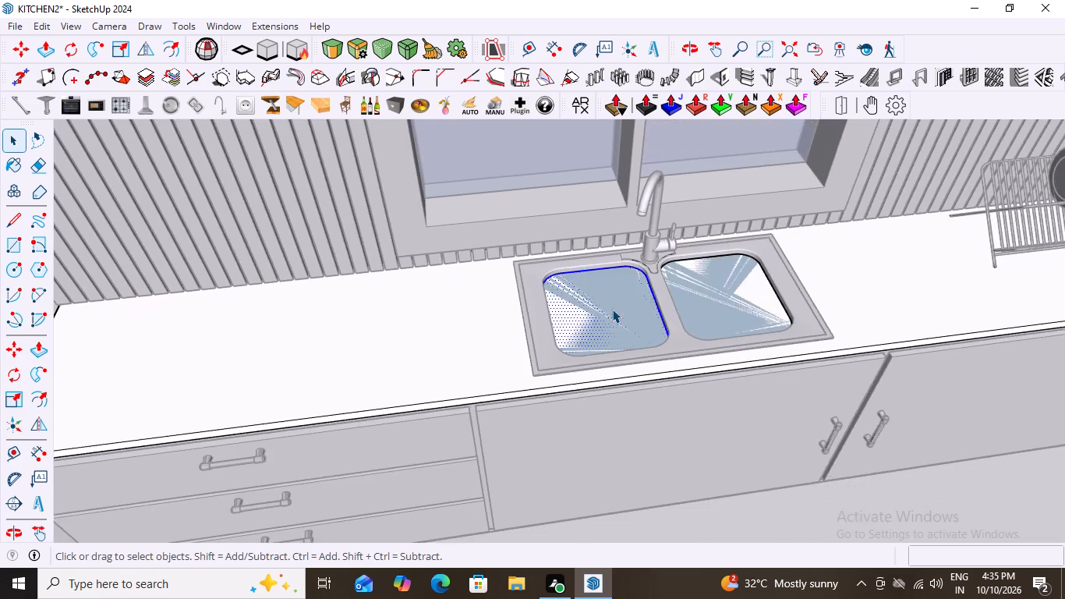
pyautogui.moveTo(612, 309); pyautogui.dragTo(600, 370, button='middle')
pyautogui.rightClick(615, 312)
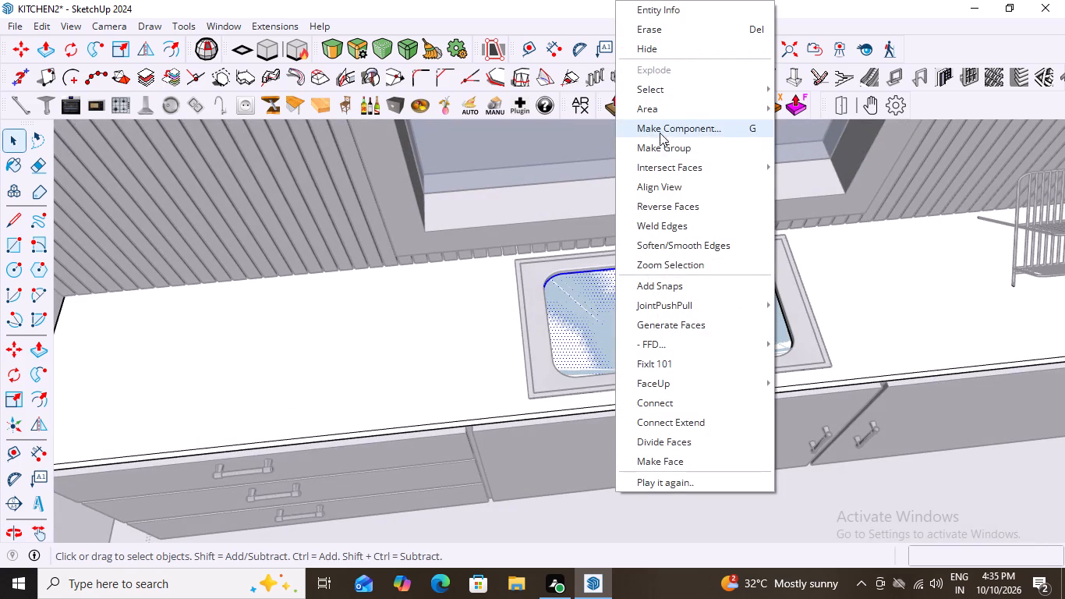
pyautogui.click(665, 163)
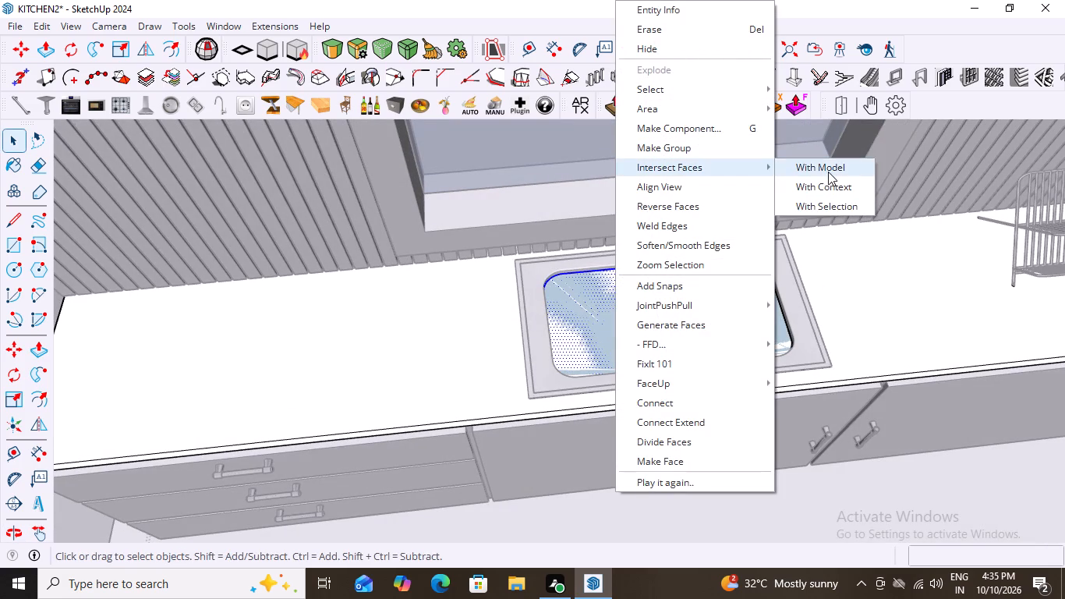
pyautogui.click(824, 168)
# Push the face inside the left bowl down about 301 mm with Push/Pull.
pyautogui.scroll(3, 614, 356)
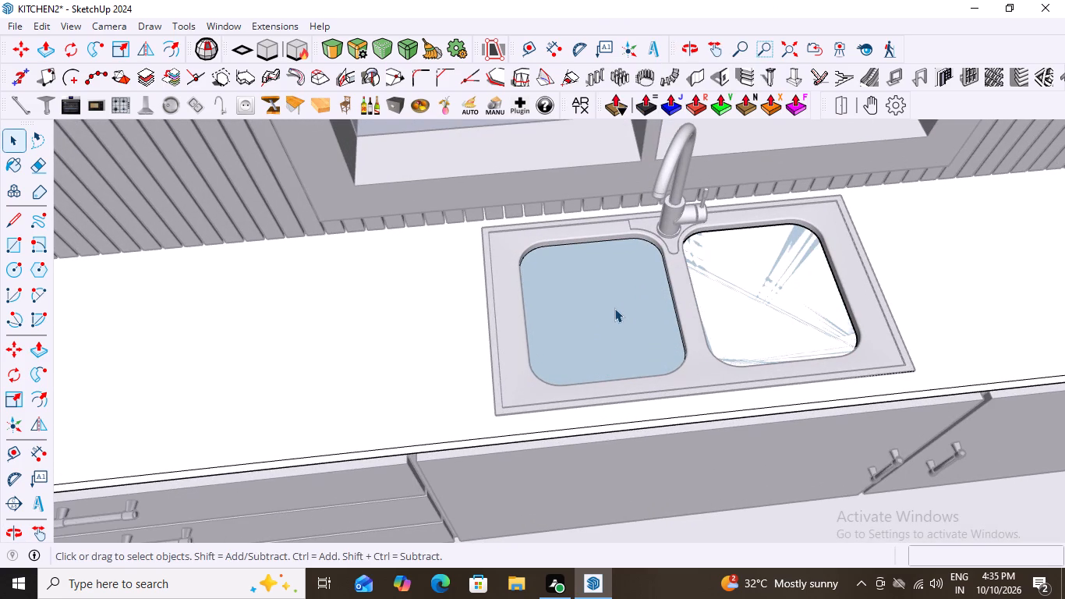
pyautogui.click(613, 299)
pyautogui.press('p')
pyautogui.click(613, 294)
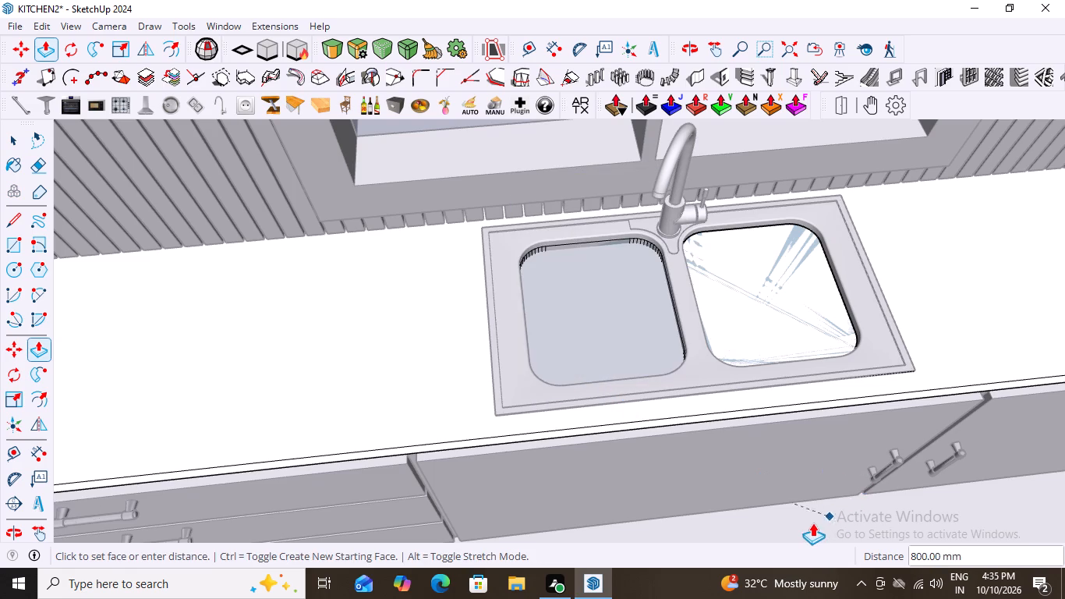
pyautogui.moveTo(796, 488); pyautogui.dragTo(775, 340, button='middle')
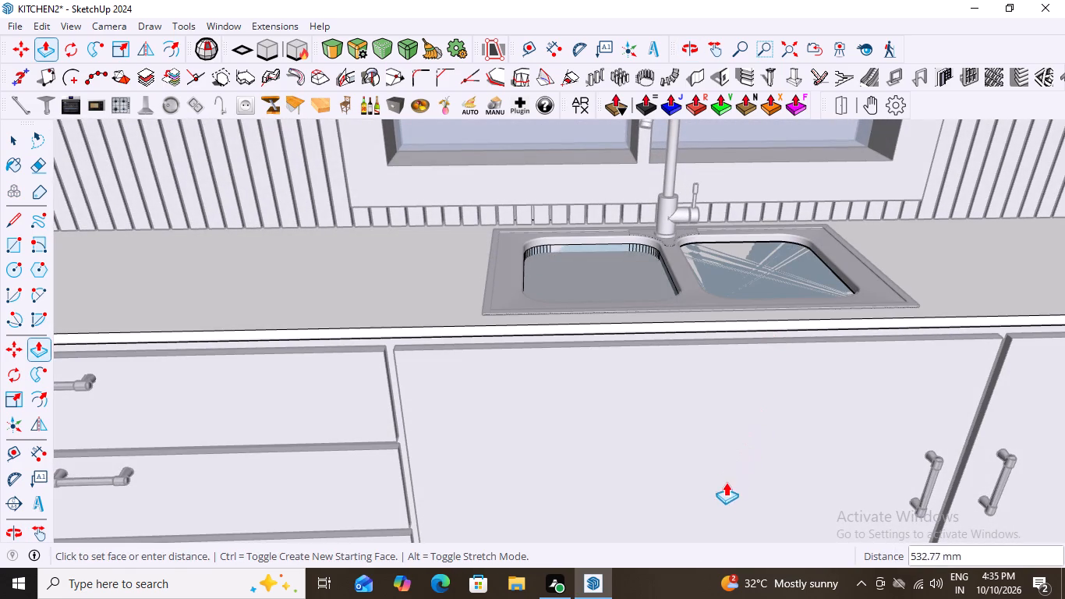
pyautogui.click(944, 514)
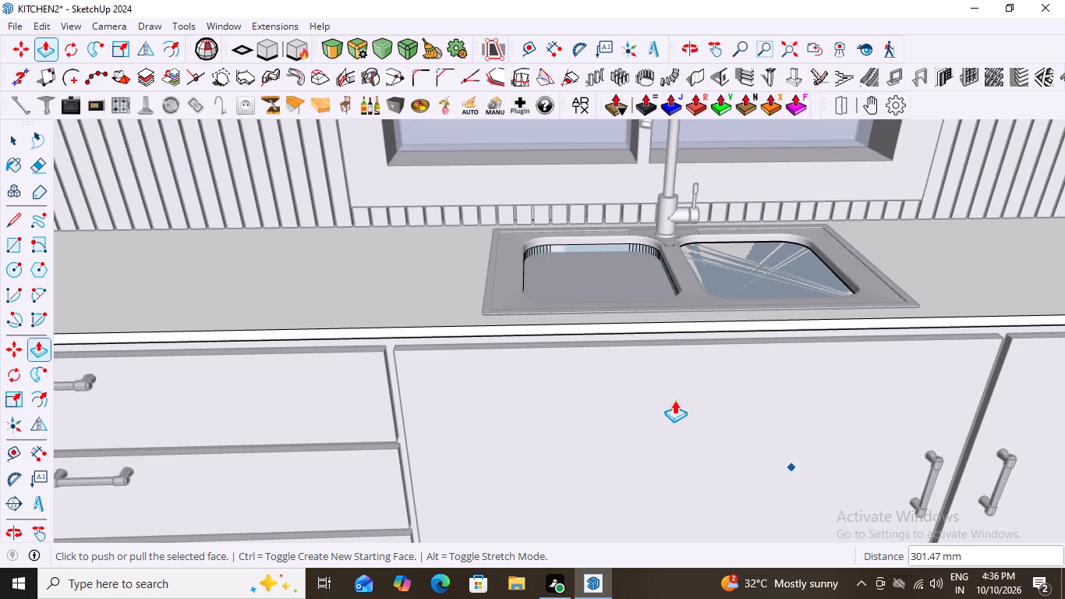
pyautogui.scroll(-1, 608, 340)
pyautogui.moveTo(608, 340); pyautogui.dragTo(620, 463, button='middle')
pyautogui.press('space')
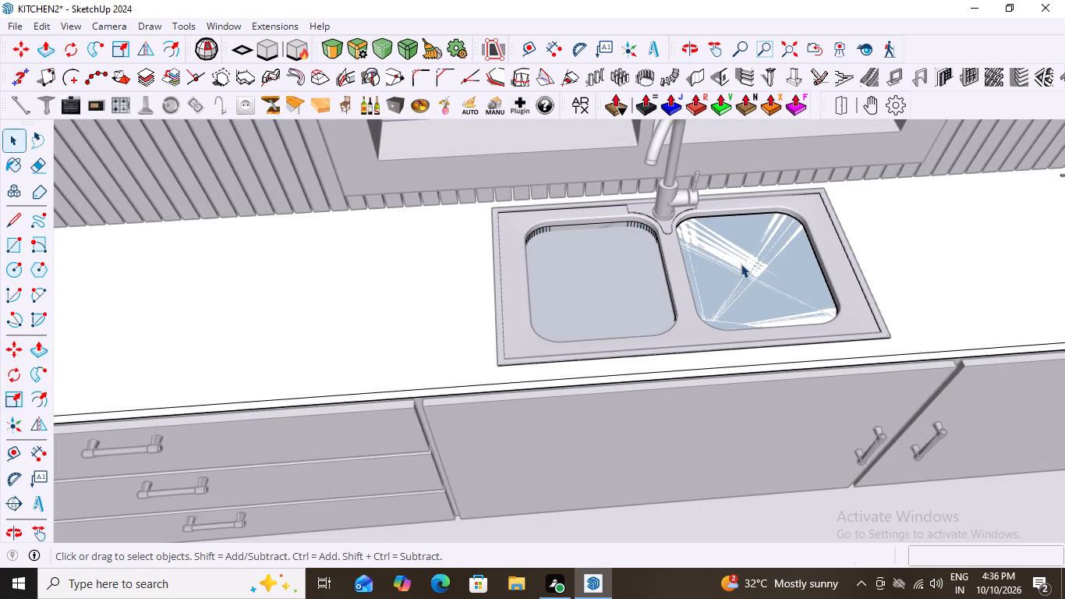
# Offset the face inside the right bowl by about 23 mm with Push/Pull.
pyautogui.click(741, 264)
pyautogui.press('p')
pyautogui.moveTo(741, 264); pyautogui.dragTo(741, 271)
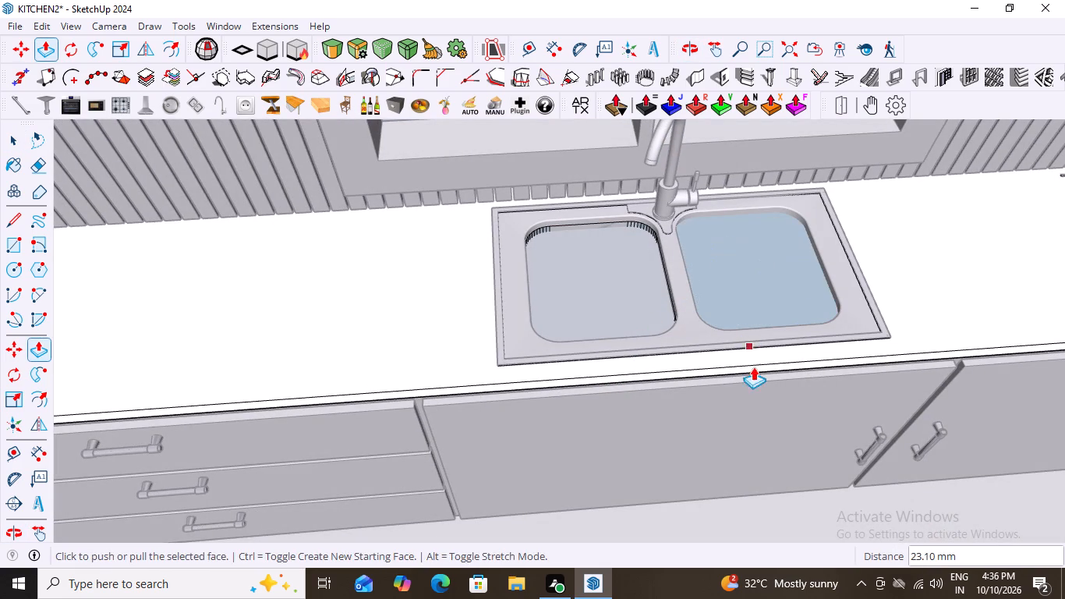
pyautogui.moveTo(850, 409); pyautogui.dragTo(780, 255, button='middle')
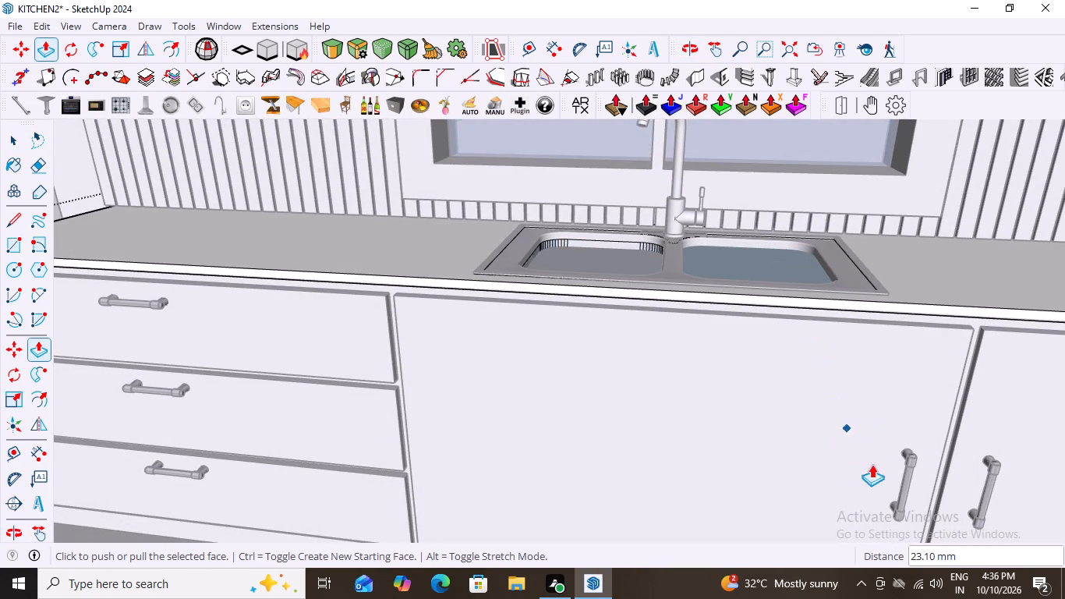
pyautogui.scroll(-7, 755, 285)
pyautogui.moveTo(766, 335); pyautogui.dragTo(837, 487, button='middle')
pyautogui.press('space')
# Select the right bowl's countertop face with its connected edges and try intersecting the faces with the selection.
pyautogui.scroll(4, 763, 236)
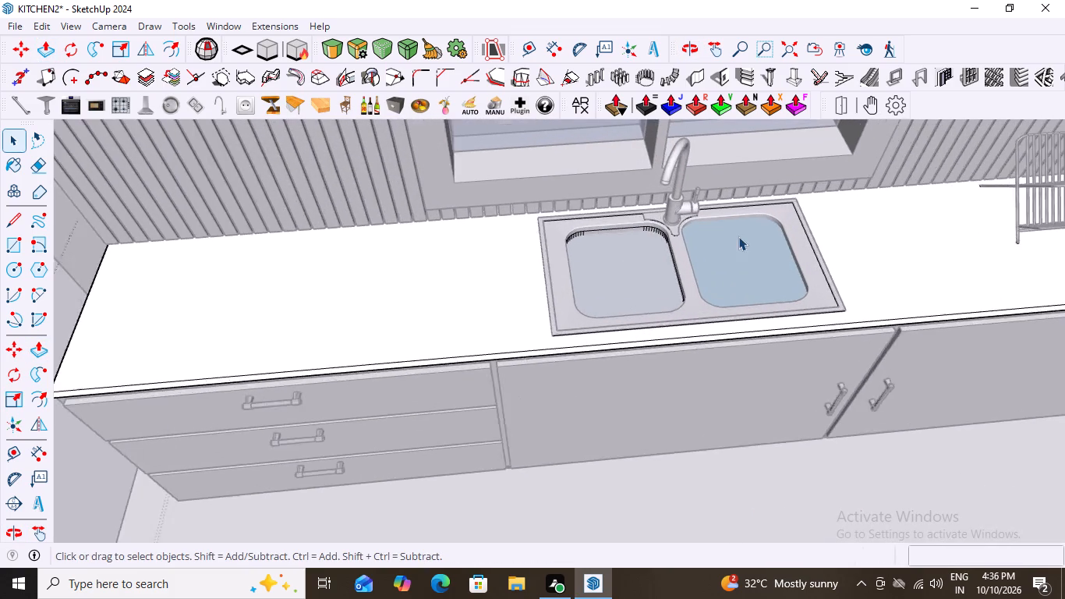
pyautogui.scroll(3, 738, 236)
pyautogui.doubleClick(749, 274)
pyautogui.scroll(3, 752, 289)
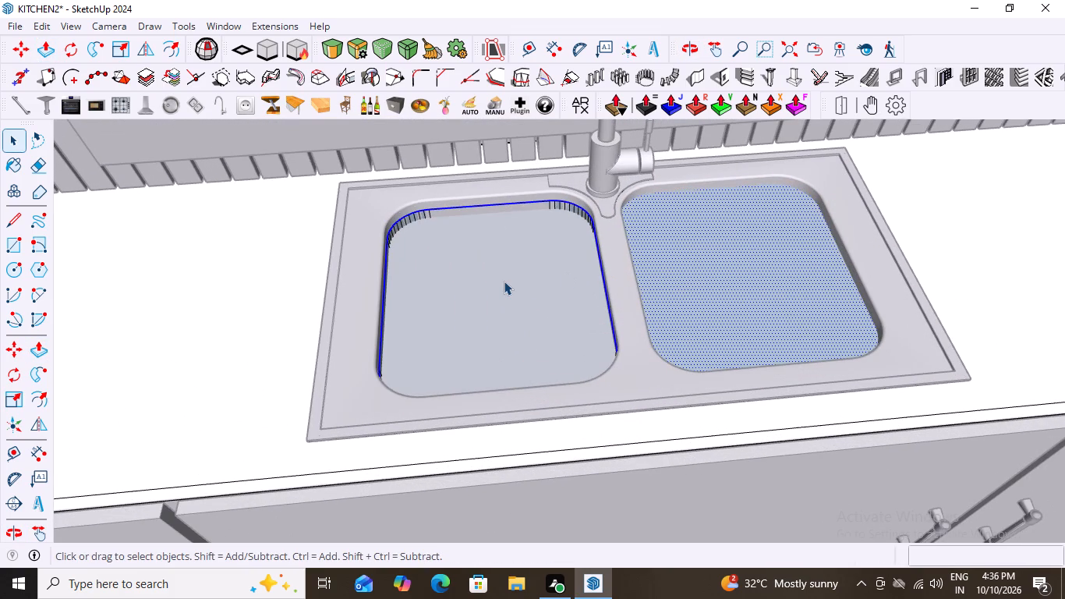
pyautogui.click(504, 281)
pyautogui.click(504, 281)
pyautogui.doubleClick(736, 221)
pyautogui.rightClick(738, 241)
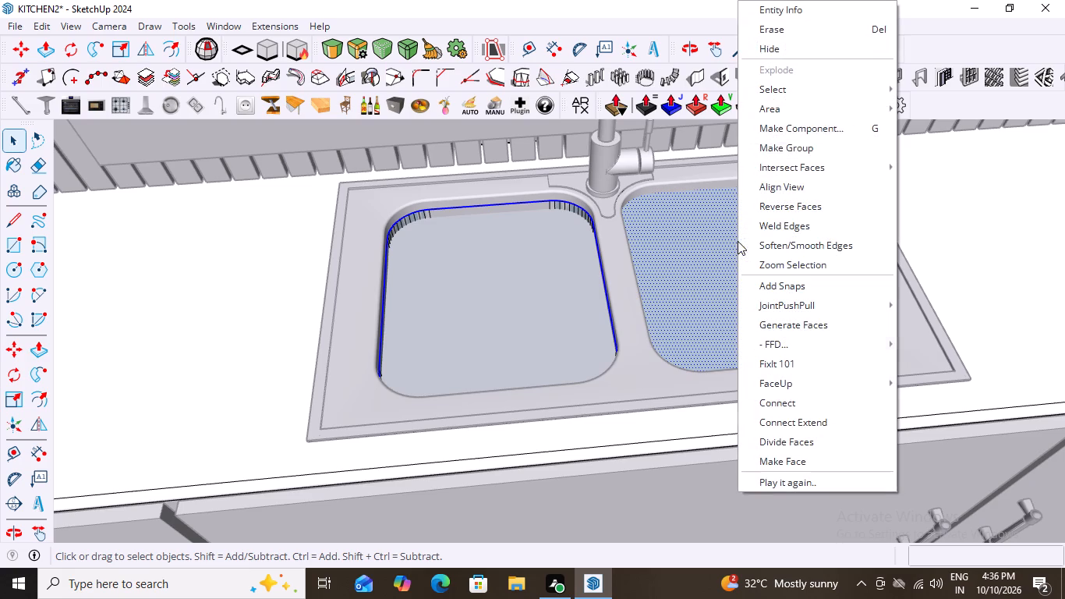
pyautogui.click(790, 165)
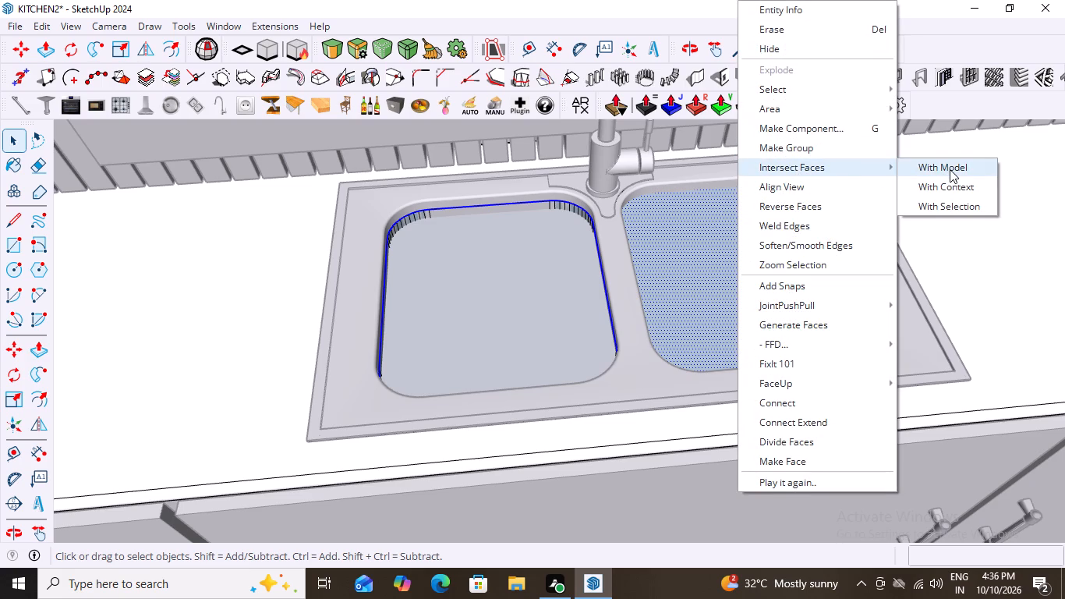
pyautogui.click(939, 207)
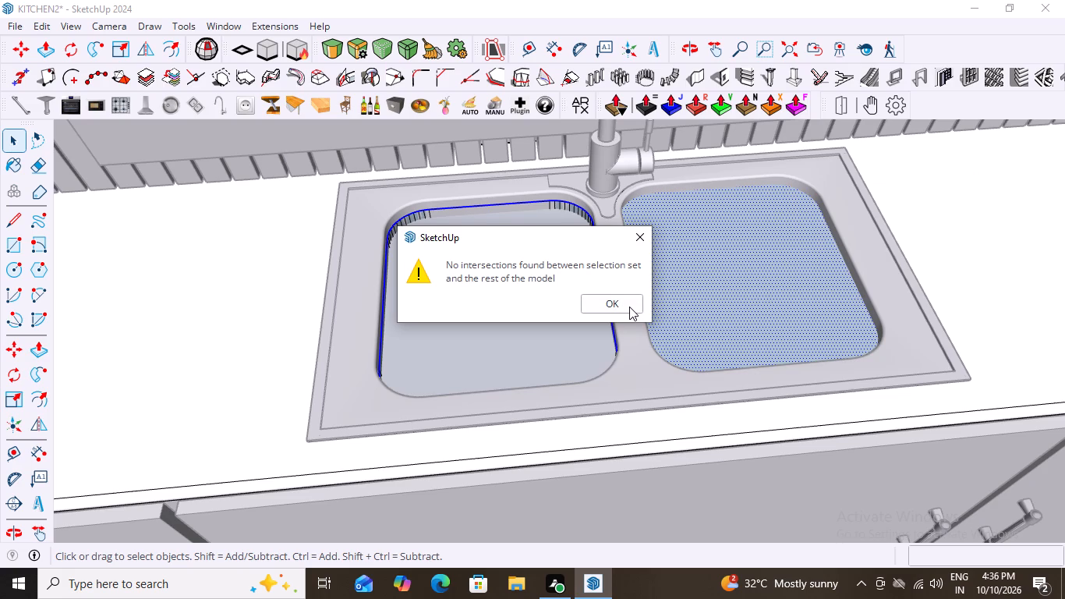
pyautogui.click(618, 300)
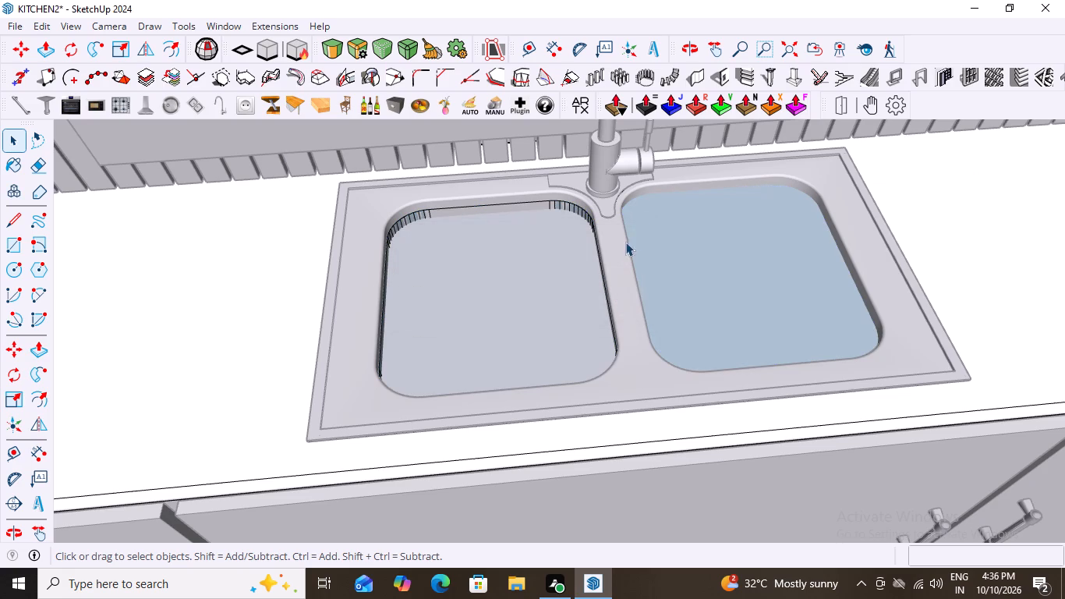
# Select only the countertop face inside the right bowl and intersect it with the model.
pyautogui.click(688, 233)
pyautogui.rightClick(688, 233)
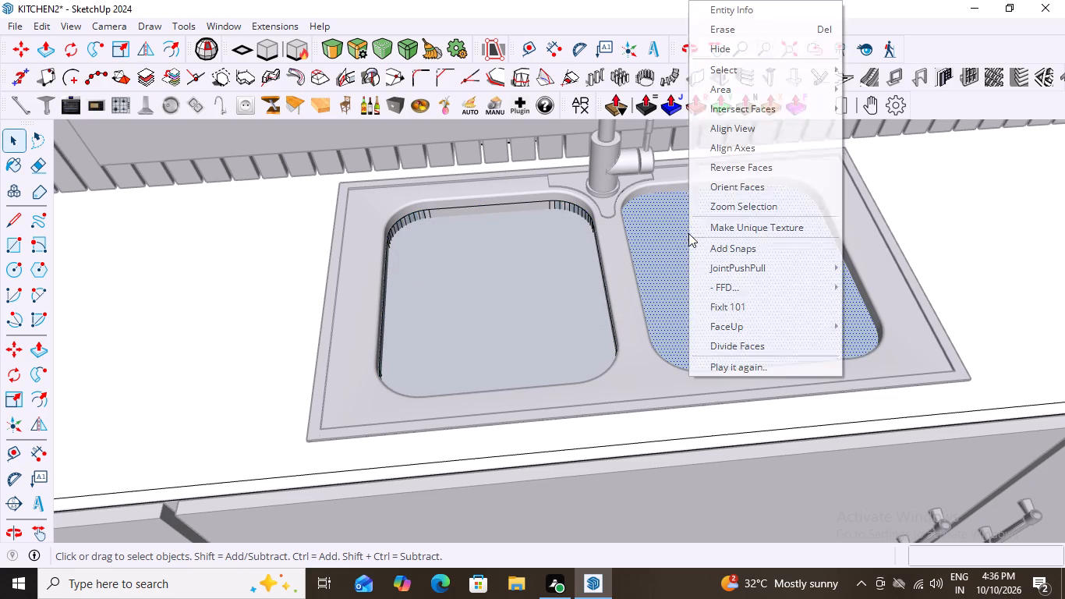
pyautogui.click(752, 111)
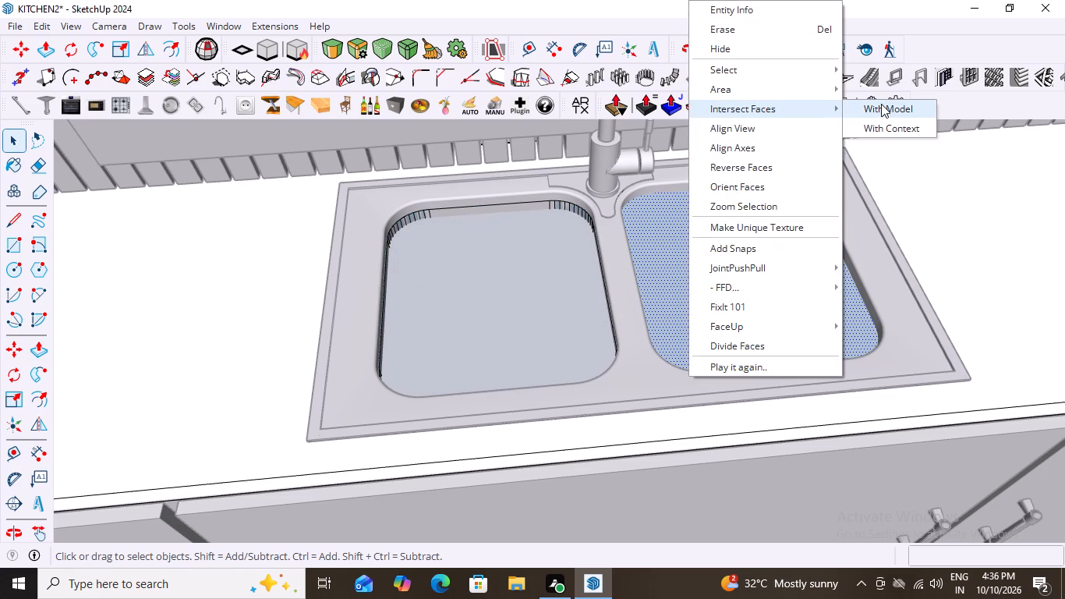
pyautogui.click(862, 114)
# Push the face inside the right bowl down about 337 mm with Push/Pull.
pyautogui.doubleClick(717, 249)
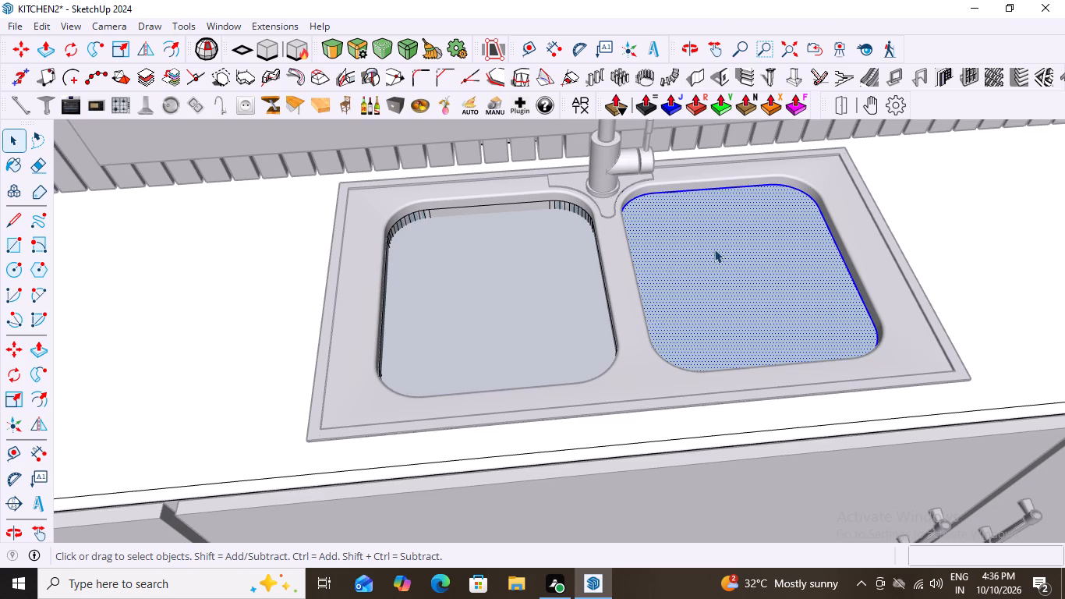
pyautogui.press('p')
pyautogui.click(708, 252)
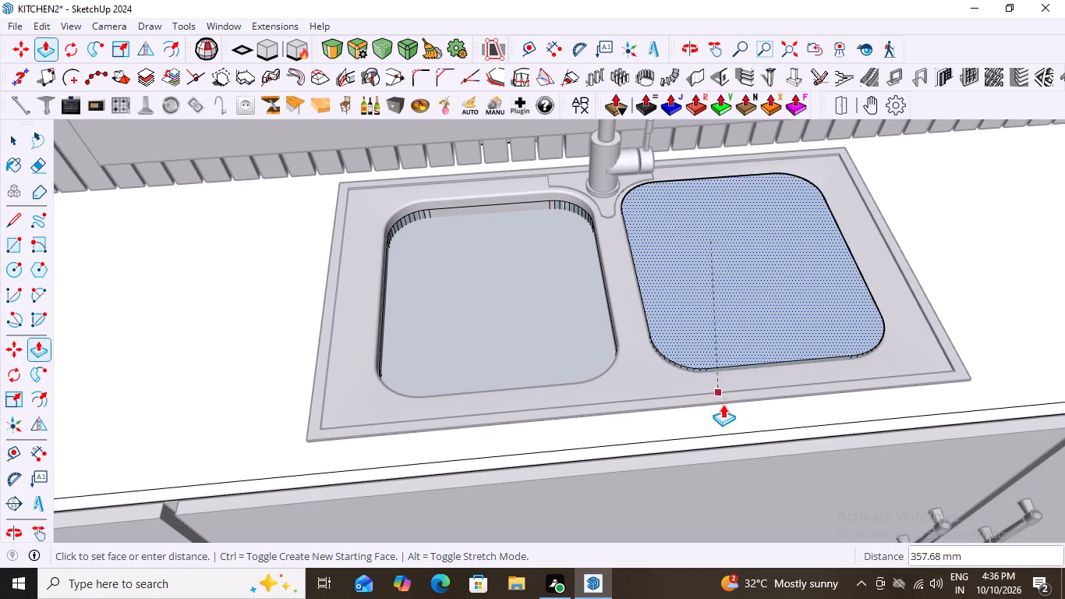
pyautogui.moveTo(731, 455); pyautogui.dragTo(722, 263, button='middle')
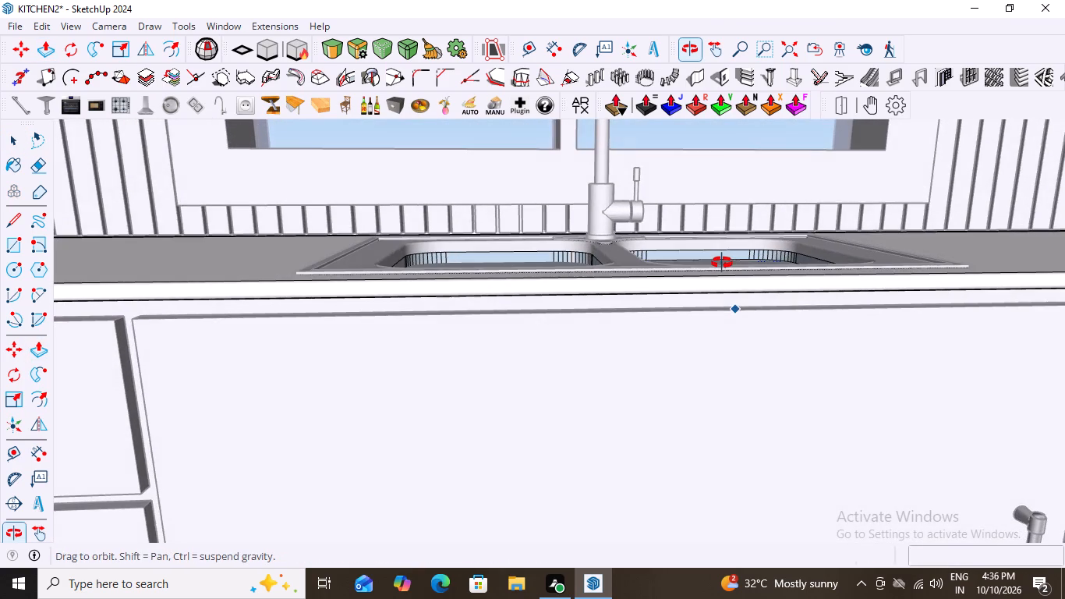
pyautogui.moveTo(722, 263); pyautogui.dragTo(721, 300, button='middle')
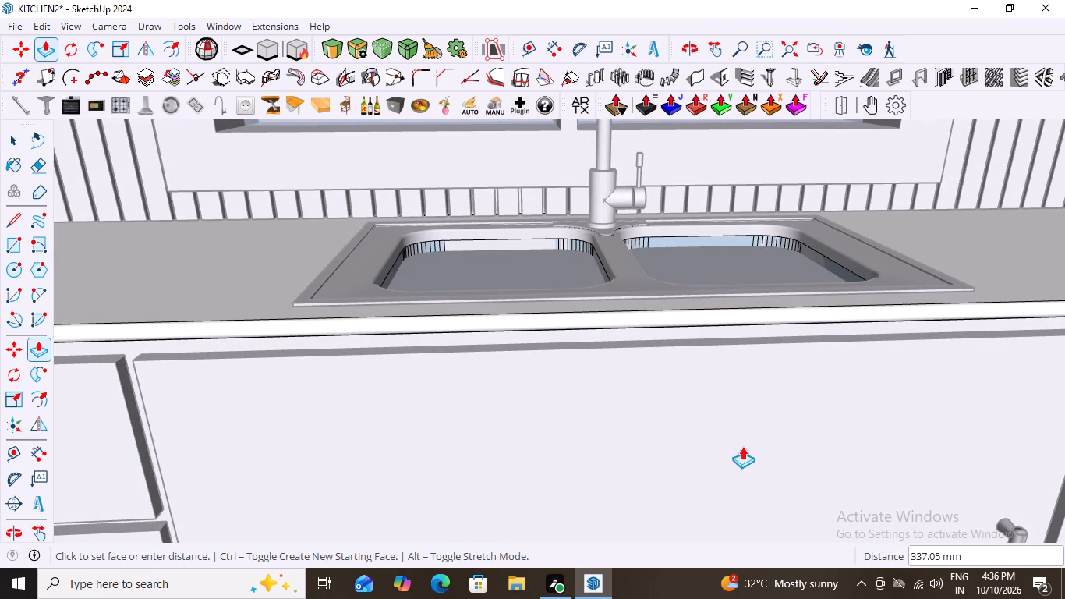
pyautogui.click(742, 446)
pyautogui.scroll(-6, 586, 332)
pyautogui.moveTo(648, 319); pyautogui.dragTo(667, 425, button='middle')
pyautogui.press('space')
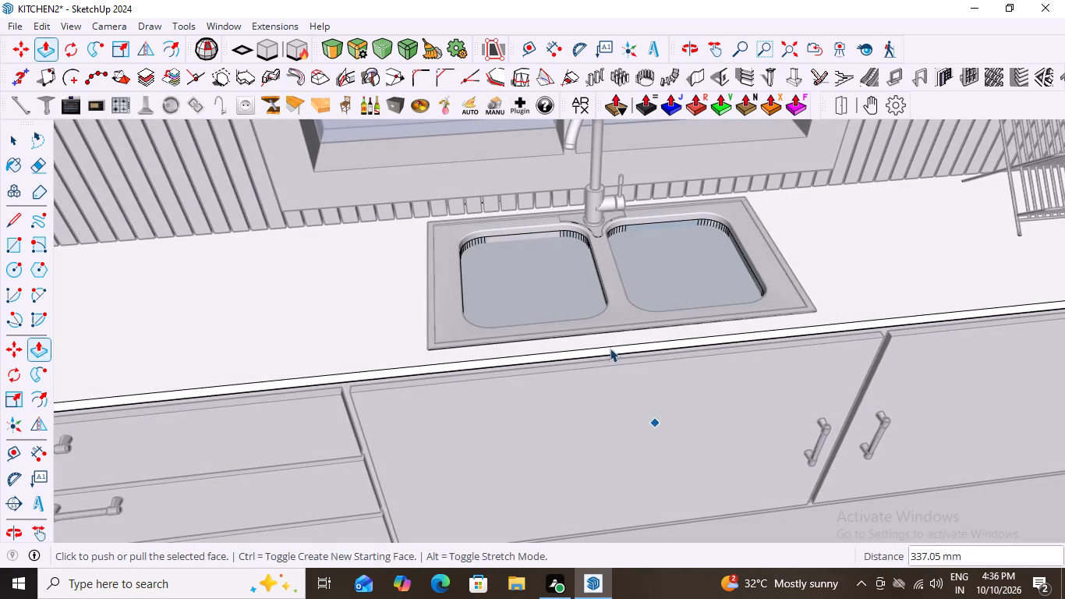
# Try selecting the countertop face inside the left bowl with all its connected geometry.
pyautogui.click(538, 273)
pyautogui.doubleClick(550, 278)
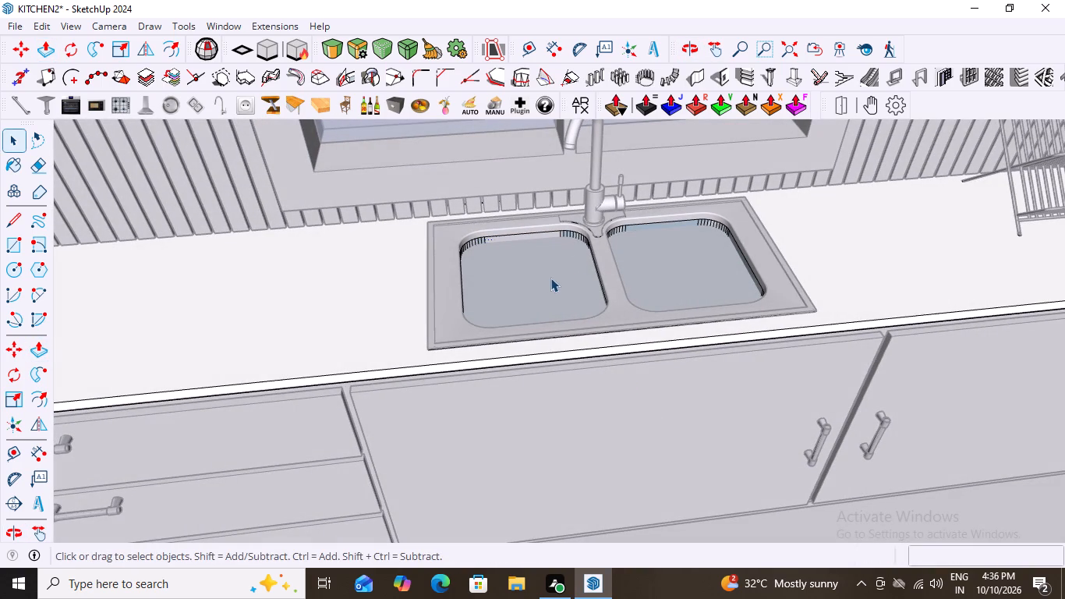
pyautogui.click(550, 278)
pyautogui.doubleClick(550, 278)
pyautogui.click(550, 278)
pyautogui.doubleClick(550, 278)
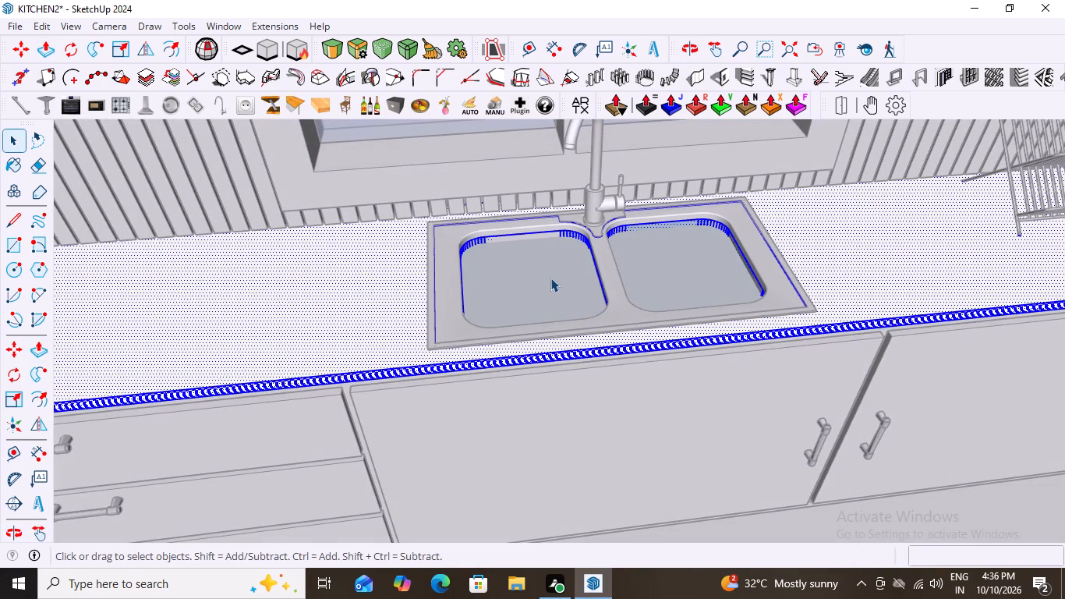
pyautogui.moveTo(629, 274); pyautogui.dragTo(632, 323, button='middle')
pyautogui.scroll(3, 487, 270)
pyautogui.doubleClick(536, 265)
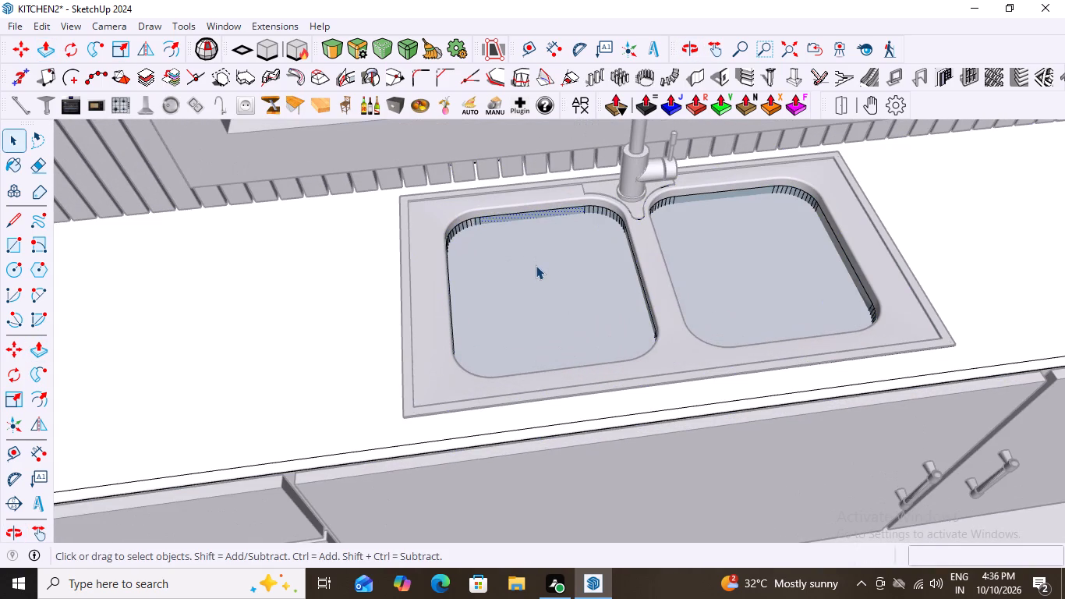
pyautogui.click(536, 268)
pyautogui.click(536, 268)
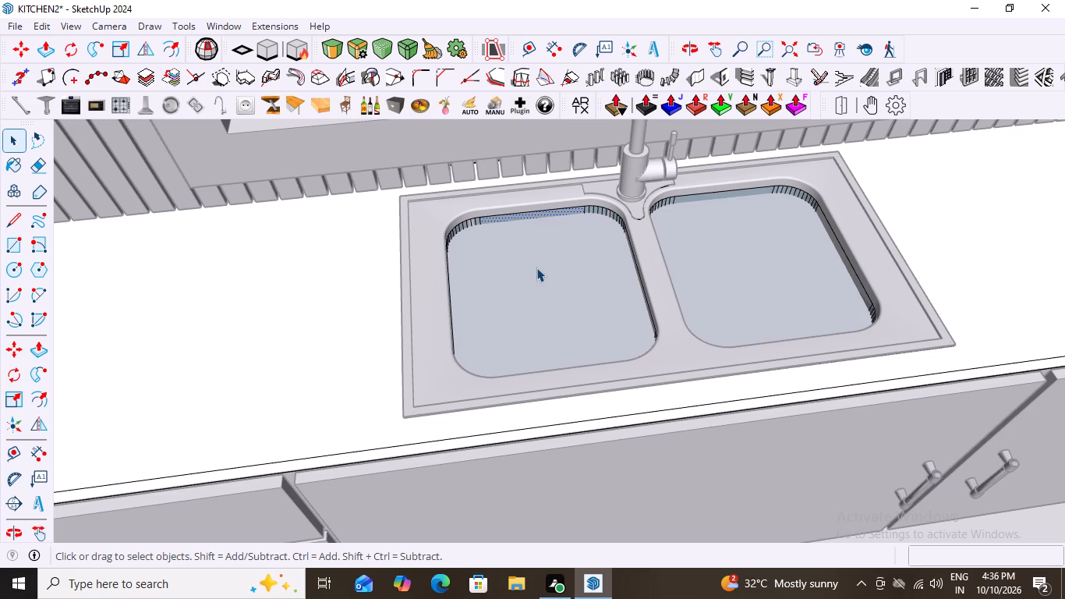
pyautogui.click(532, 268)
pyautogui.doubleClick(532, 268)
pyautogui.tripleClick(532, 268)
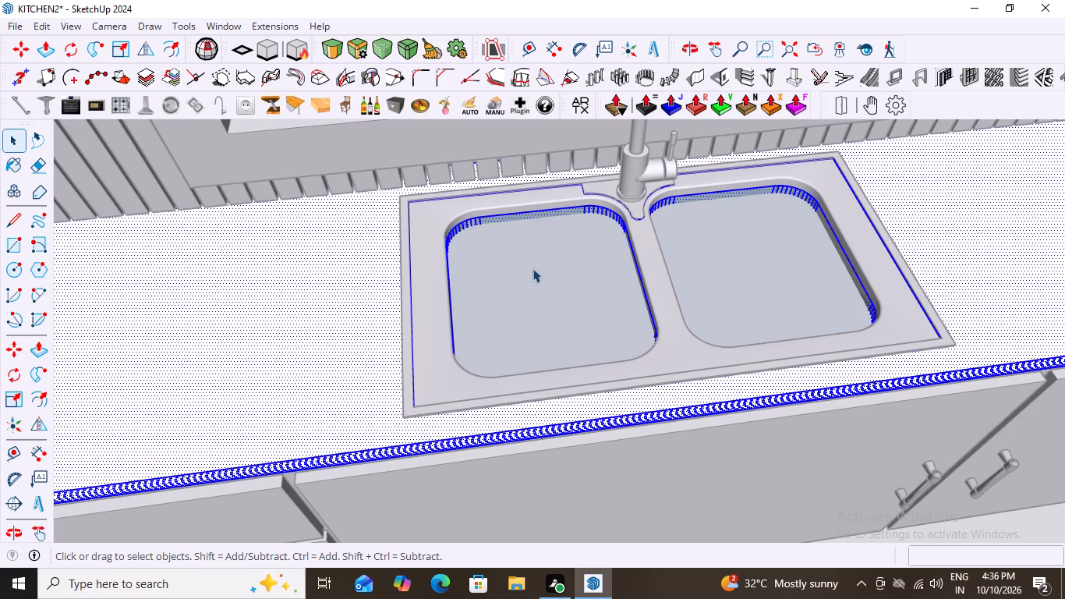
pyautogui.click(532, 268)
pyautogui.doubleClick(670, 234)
# Select the cutout's rear wall face seen inside the left bowl and intersect it with the model.
pyautogui.scroll(3, 530, 278)
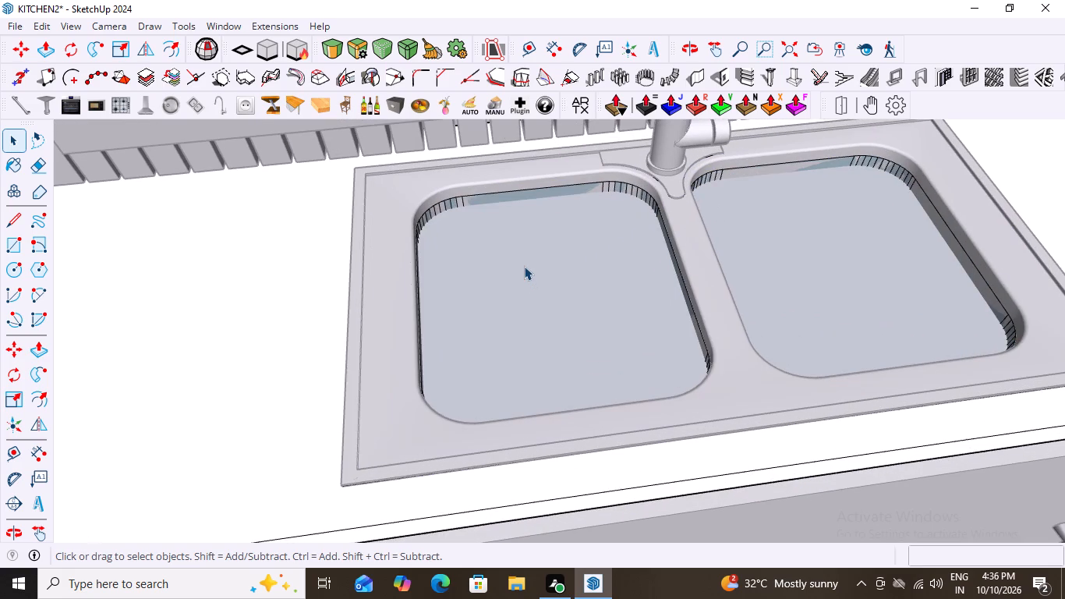
pyautogui.click(524, 264)
pyautogui.rightClick(524, 264)
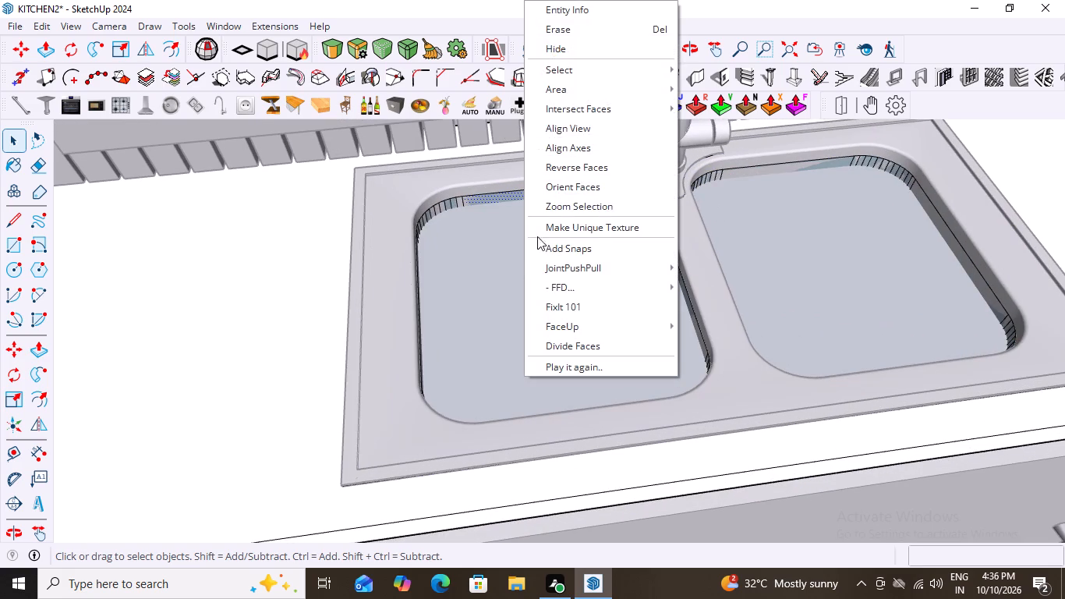
pyautogui.click(561, 106)
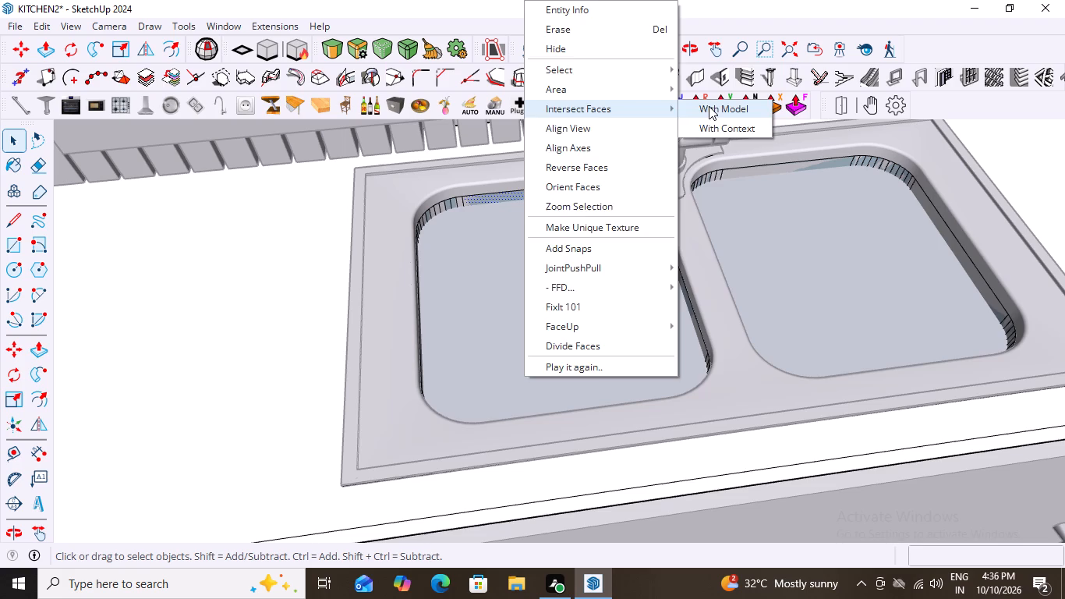
pyautogui.click(709, 106)
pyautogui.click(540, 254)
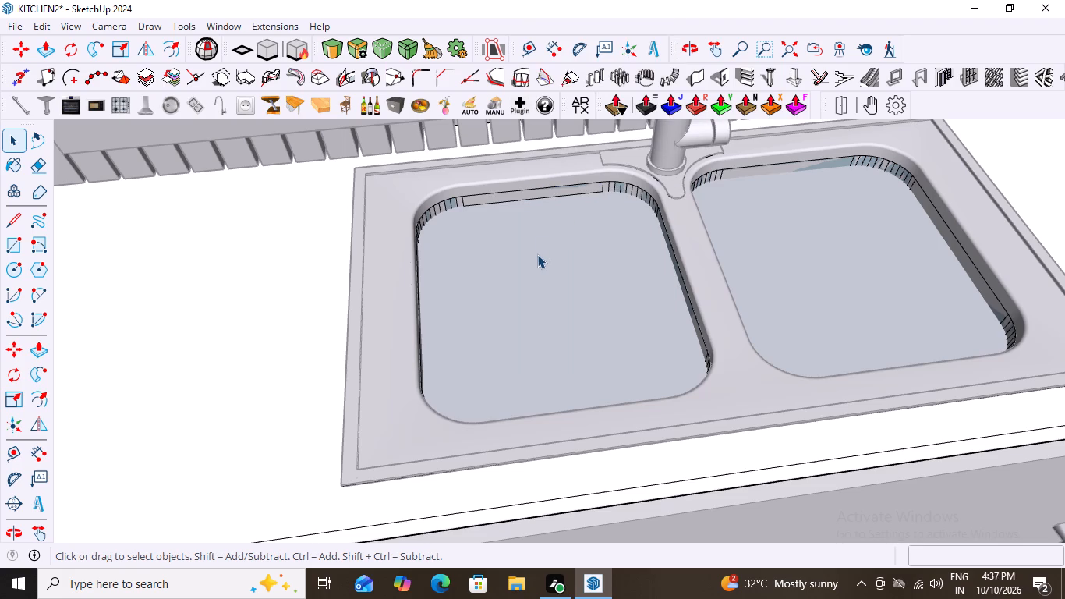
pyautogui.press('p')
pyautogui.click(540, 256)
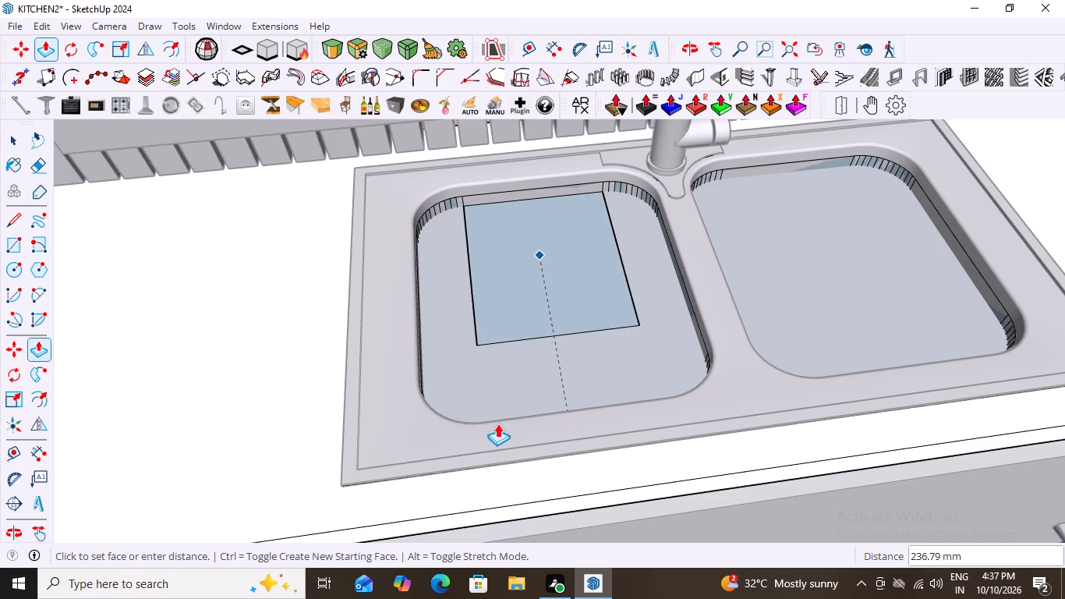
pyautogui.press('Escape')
# Exit the countertop's editing context to return to the whole kitchen model.
pyautogui.scroll(-11, 414, 208)
pyautogui.moveTo(539, 337); pyautogui.dragTo(525, 307, button='middle')
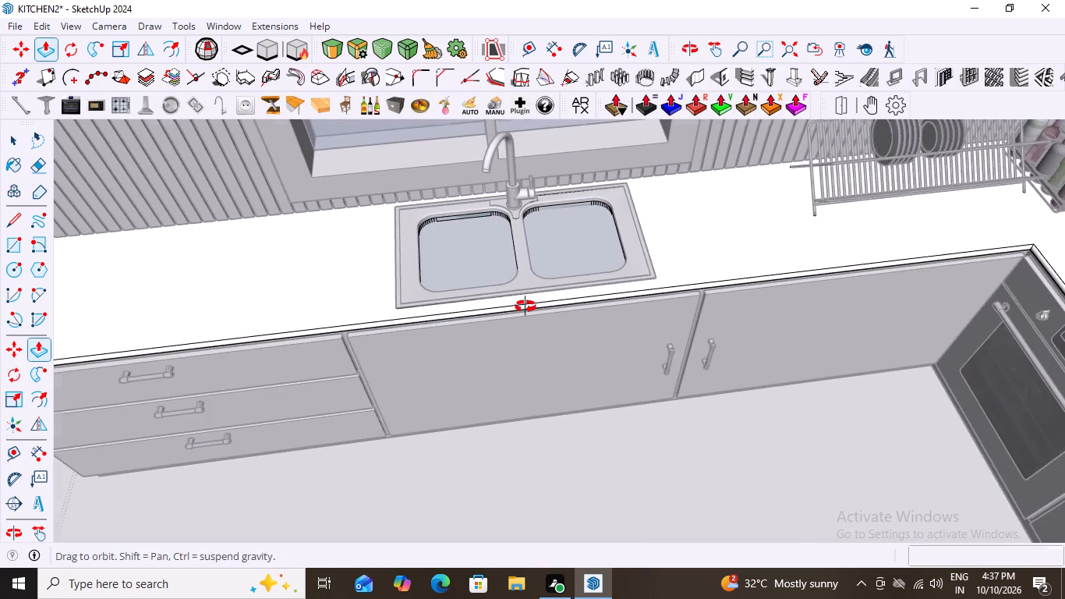
pyautogui.moveTo(525, 307); pyautogui.dragTo(508, 251, button='middle')
pyautogui.press('space')
pyautogui.scroll(-13, 568, 362)
pyautogui.doubleClick(213, 221)
# Open the base cabinet for editing and push the face showing through both bowls down about 452 mm with Push/Pull.
pyautogui.scroll(2, 611, 385)
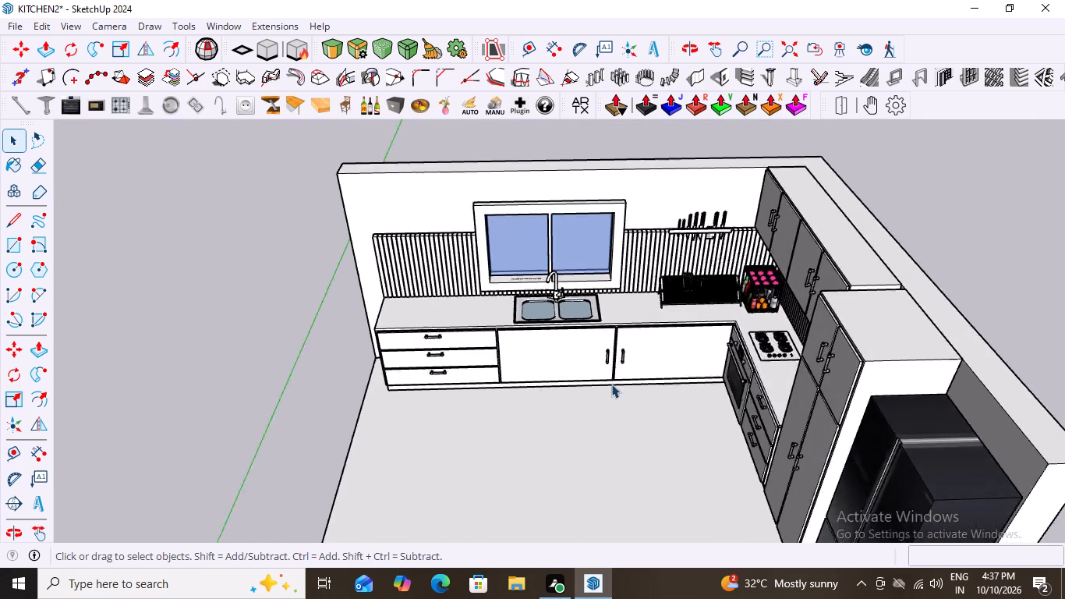
pyautogui.scroll(5, 611, 384)
pyautogui.moveTo(590, 297); pyautogui.dragTo(604, 409, button='middle')
pyautogui.scroll(9, 462, 225)
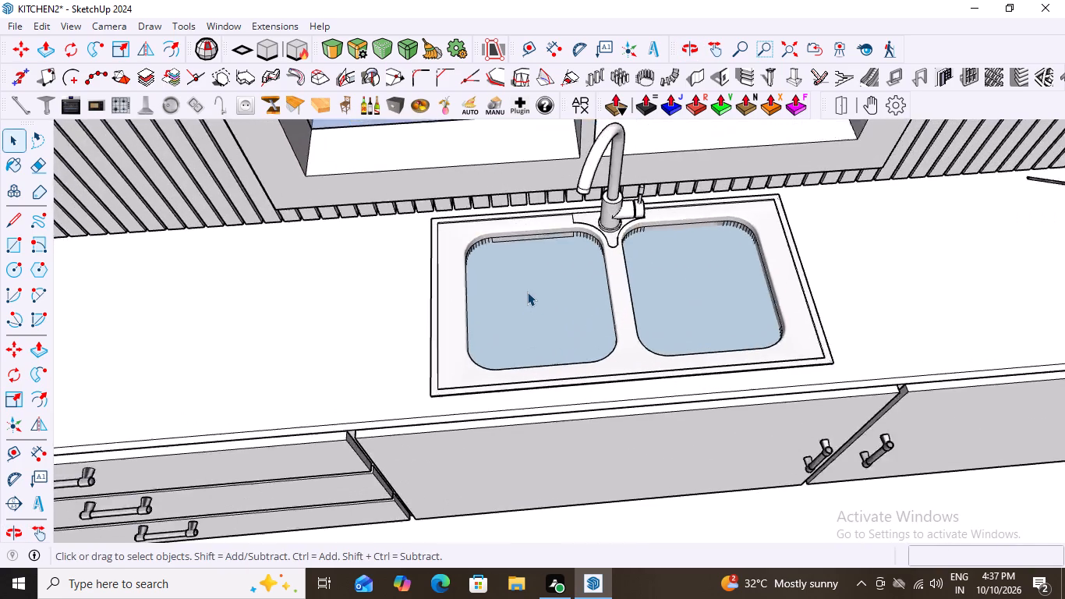
pyautogui.scroll(2, 527, 292)
pyautogui.tripleClick(529, 292)
pyautogui.click(529, 292)
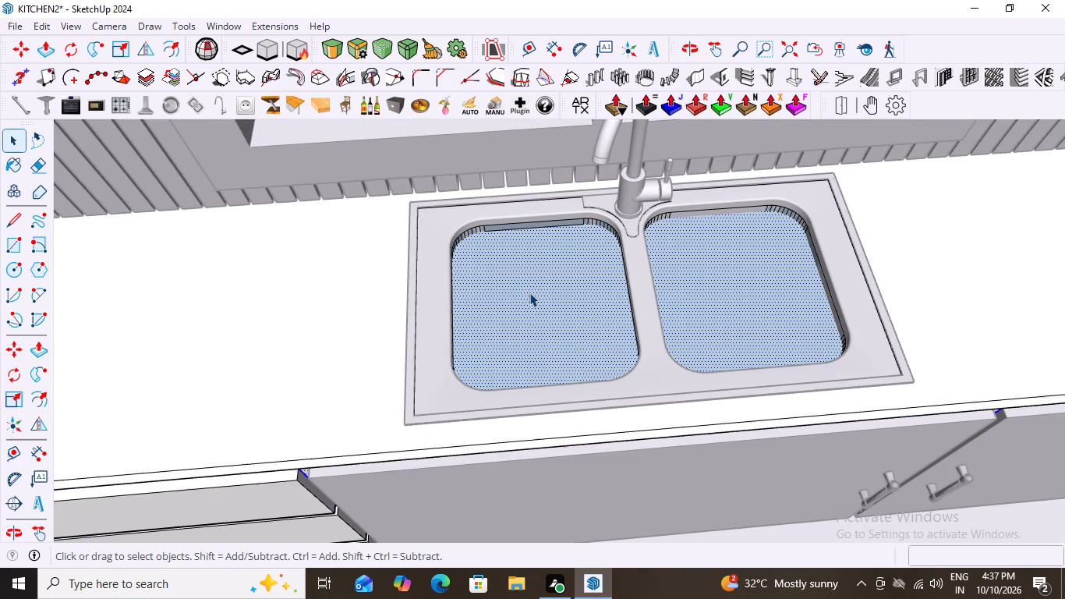
pyautogui.press('p')
pyautogui.click(529, 292)
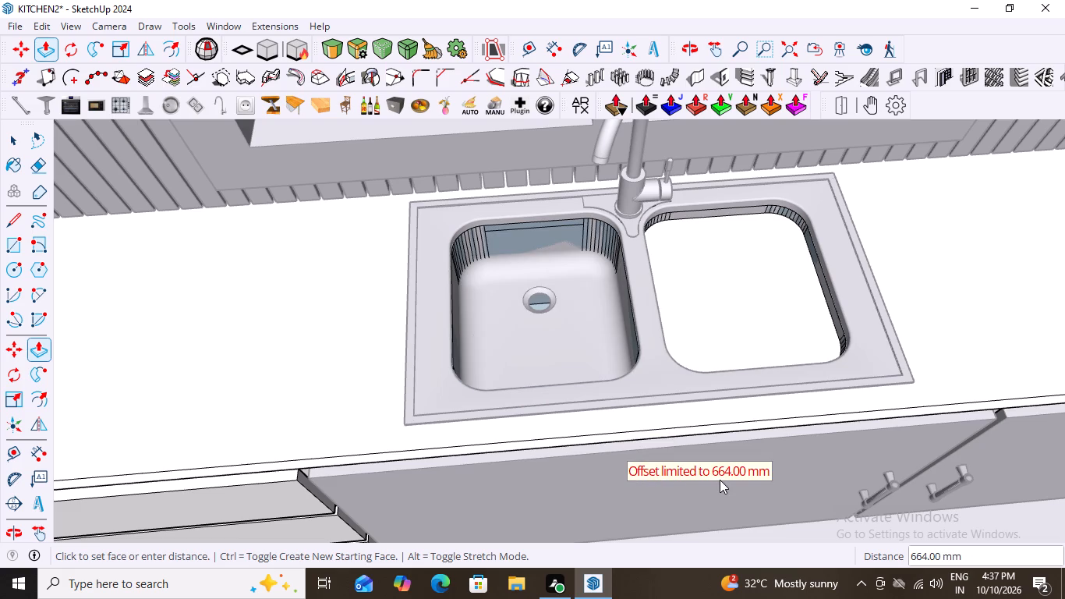
pyautogui.moveTo(700, 477); pyautogui.dragTo(550, 145, button='middle')
pyautogui.scroll(-1, 550, 139)
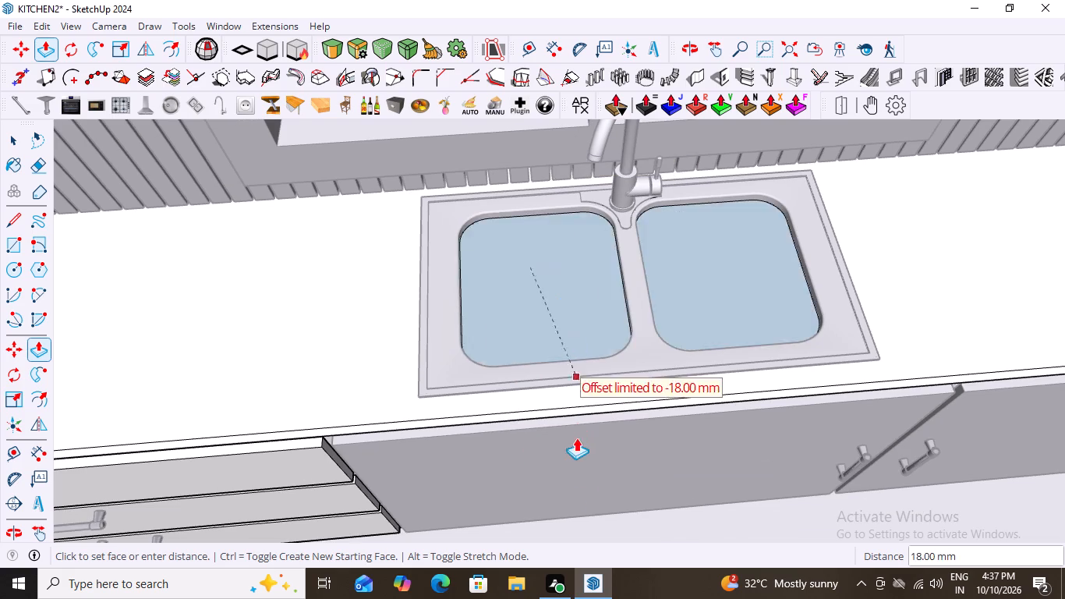
pyautogui.moveTo(565, 484); pyautogui.dragTo(518, 402, button='middle')
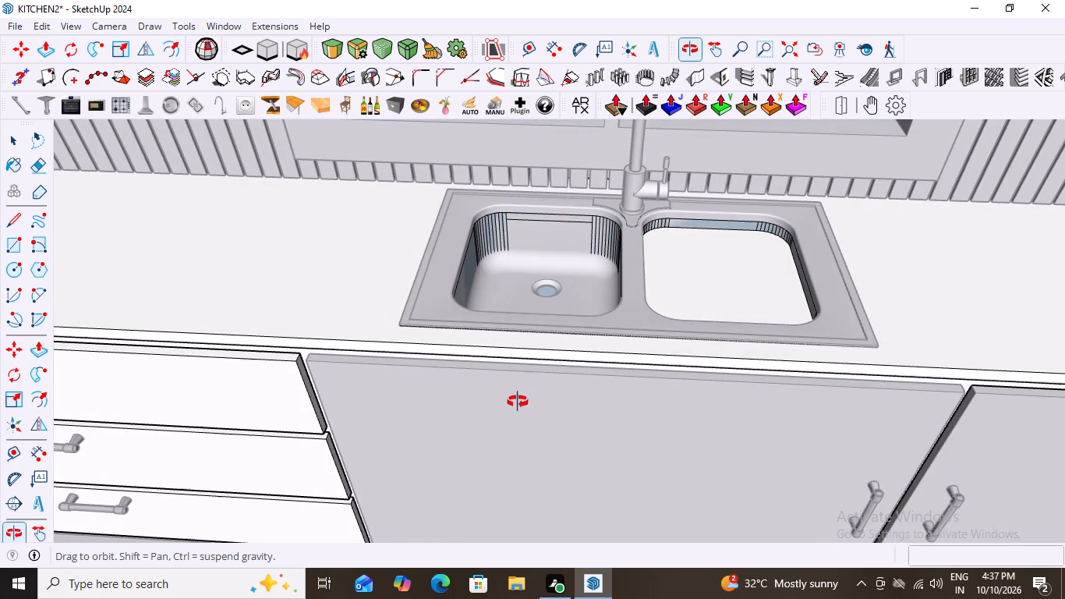
pyautogui.moveTo(518, 402); pyautogui.dragTo(518, 402, button='middle')
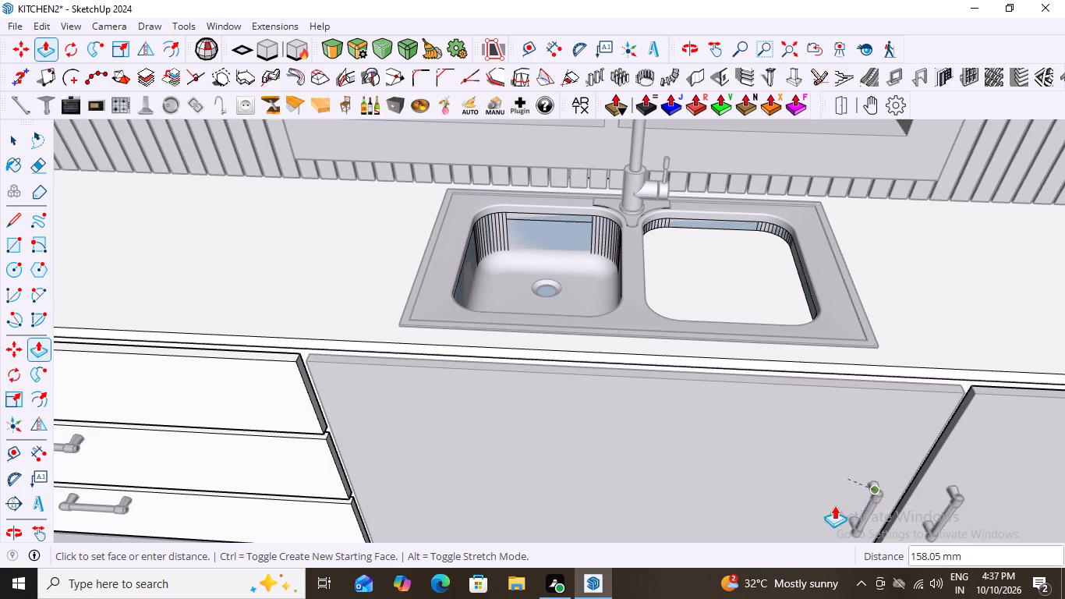
pyautogui.click(780, 516)
pyautogui.scroll(-3, 309, 313)
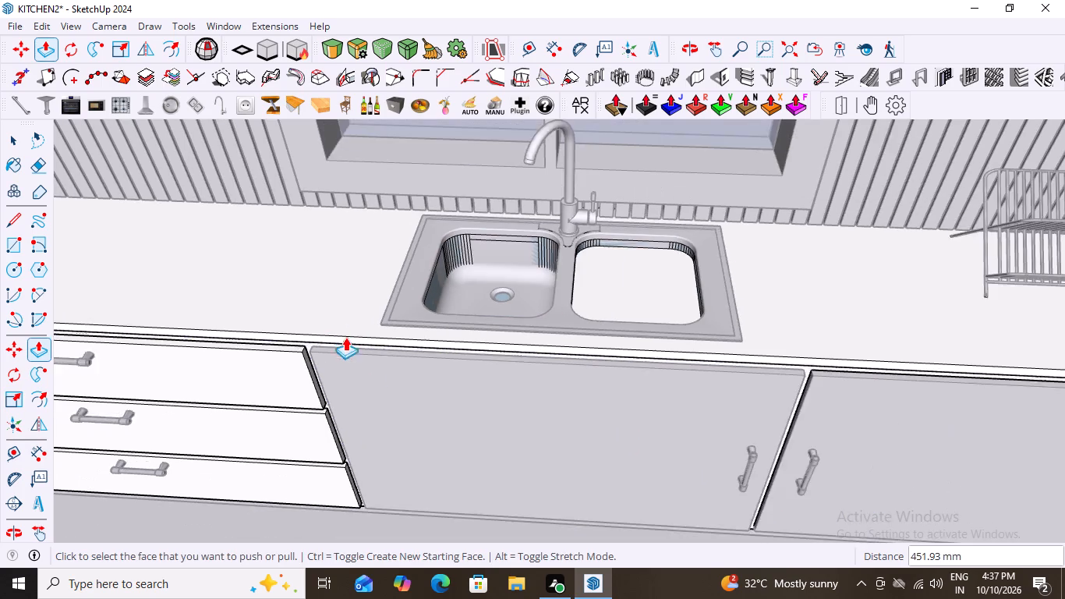
pyautogui.scroll(-2, 345, 337)
pyautogui.press('space')
# Select the base cabinet face showing through the right bowl and push it down about 35 mm with Push/Pull.
pyautogui.click(573, 292)
pyautogui.doubleClick(586, 299)
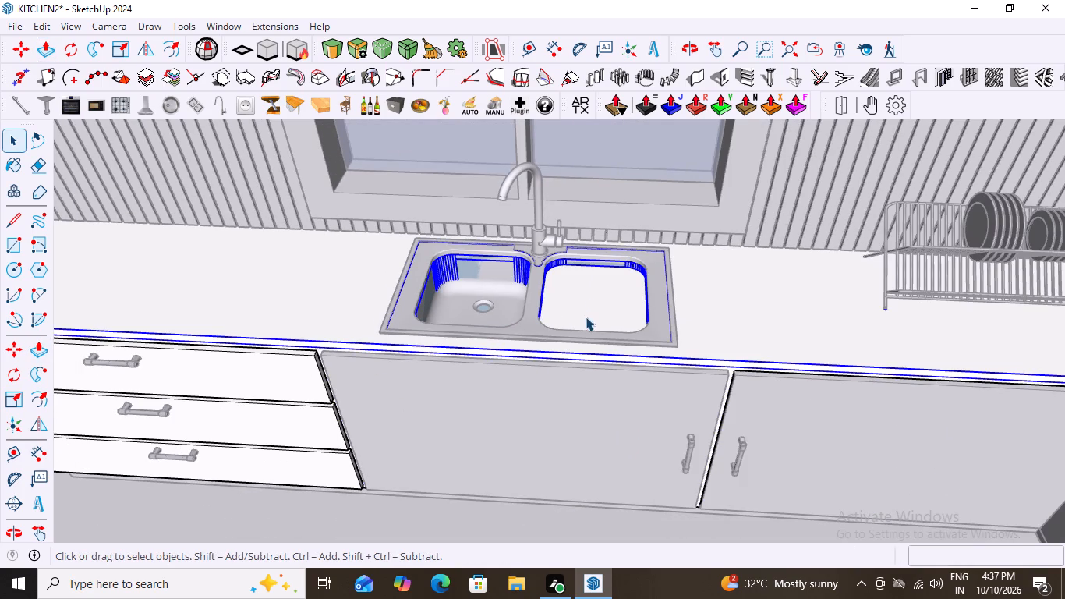
pyautogui.tripleClick(586, 317)
pyautogui.click(586, 311)
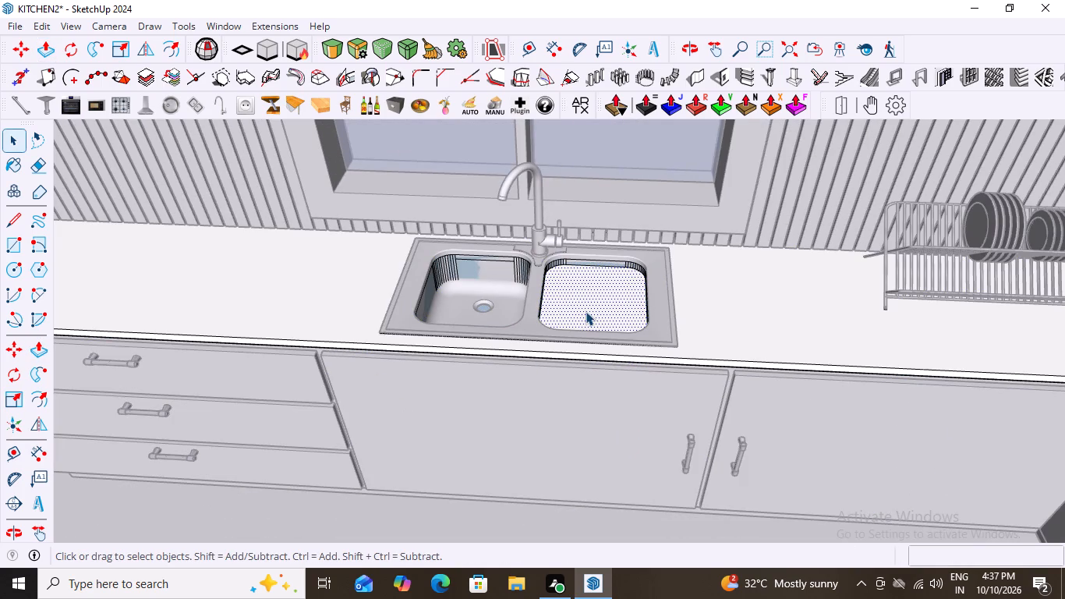
pyautogui.press('p')
pyautogui.moveTo(597, 282); pyautogui.dragTo(597, 290)
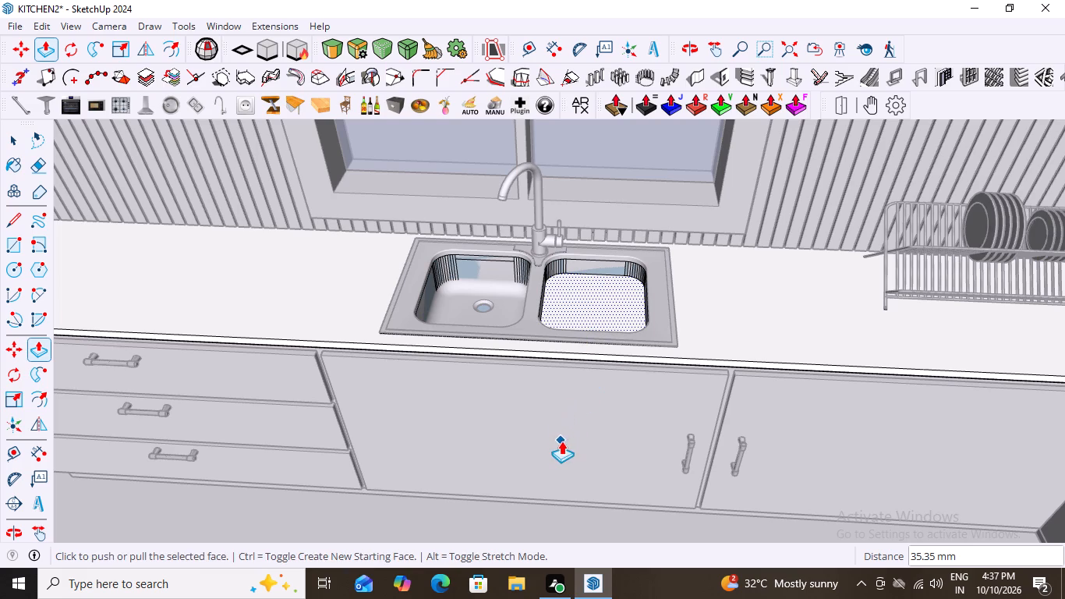
# Examine the lowered cabinet face inside the right bowl from several angles.
pyautogui.scroll(-1, 787, 352)
pyautogui.middleClick(787, 352)
pyautogui.scroll(4, 532, 373)
pyautogui.moveTo(548, 367); pyautogui.dragTo(731, 362, button='middle')
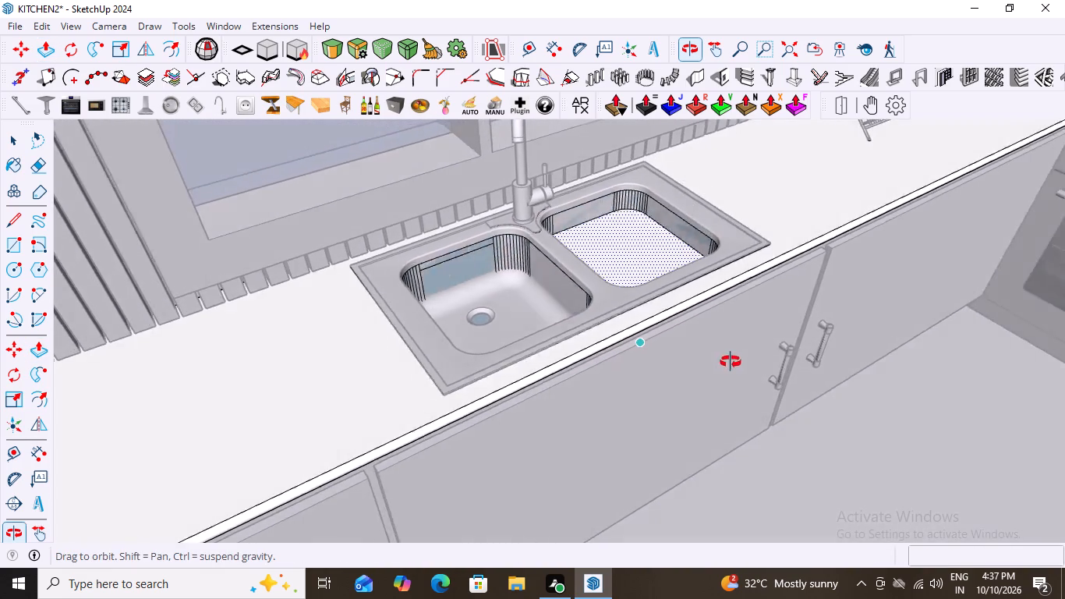
pyautogui.moveTo(731, 362); pyautogui.dragTo(477, 445, button='middle')
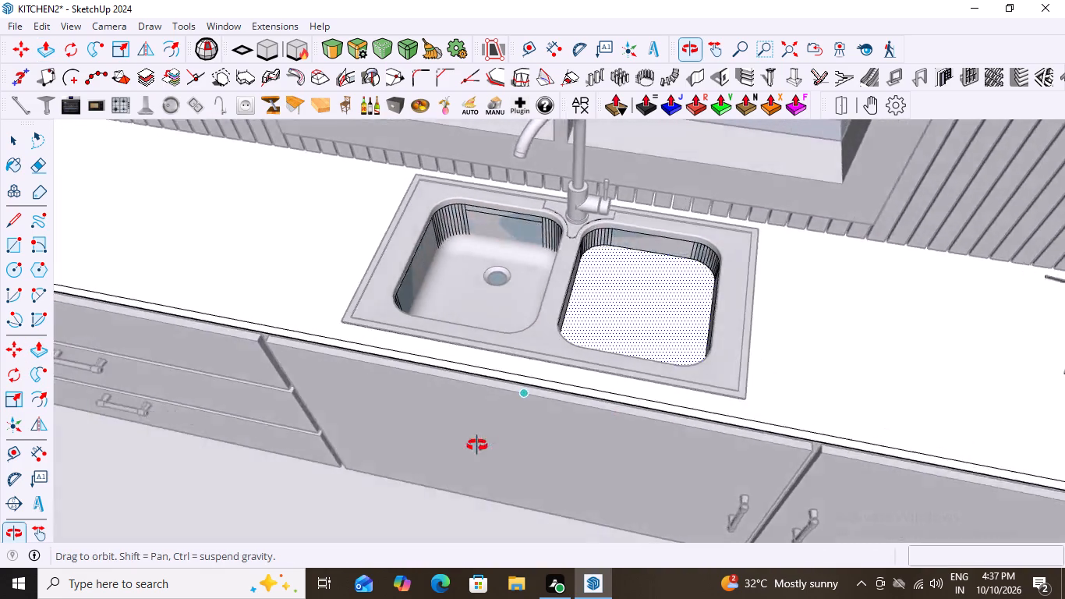
pyautogui.moveTo(477, 445); pyautogui.dragTo(611, 356, button='middle')
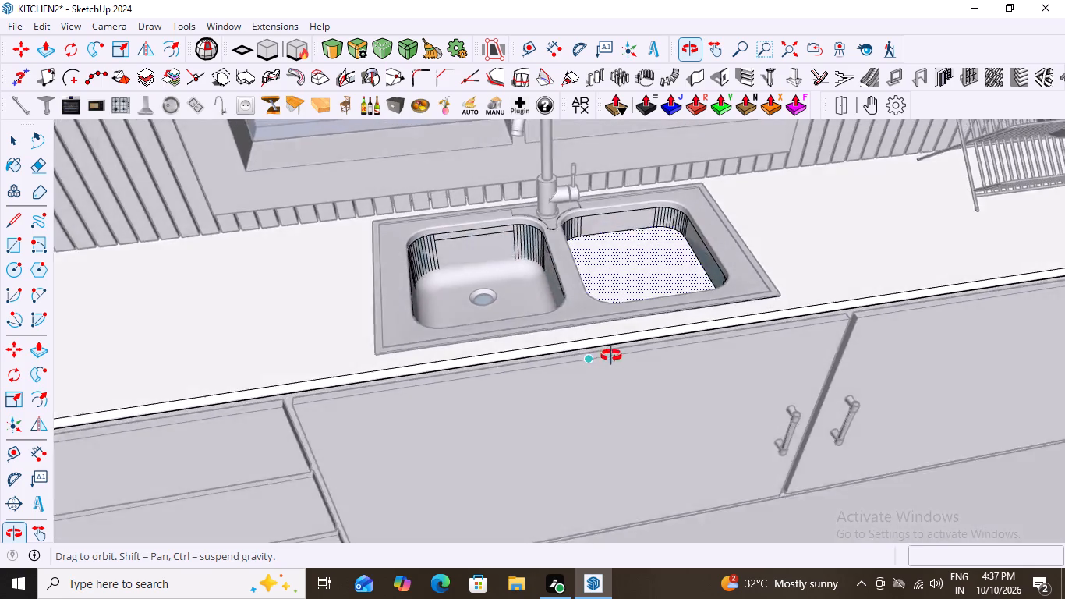
pyautogui.moveTo(611, 356); pyautogui.dragTo(586, 373, button='middle')
pyautogui.click(764, 449)
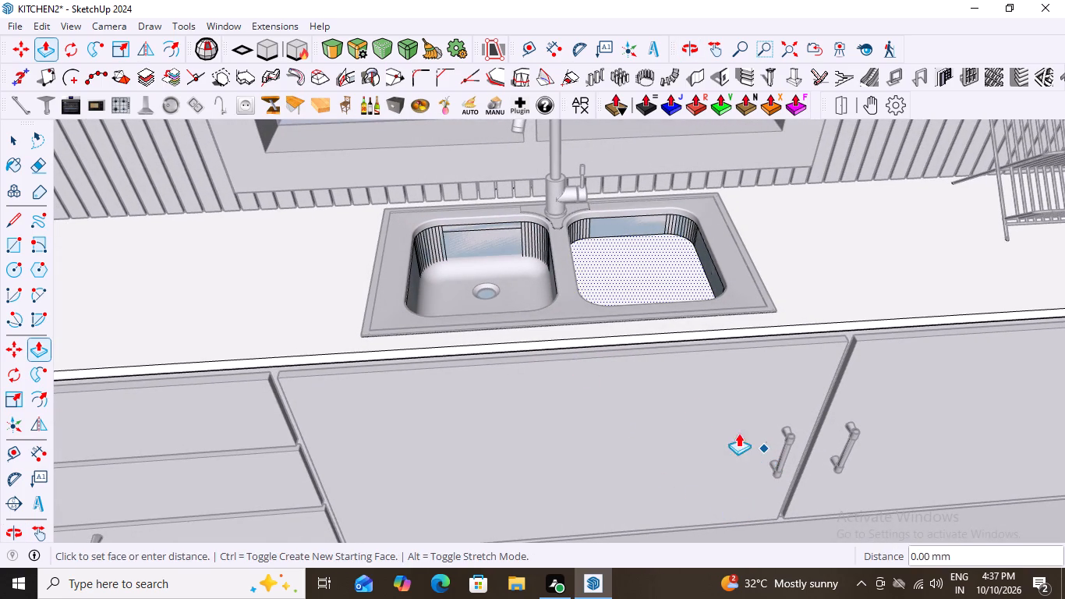
pyautogui.press('space')
pyautogui.press('Escape')
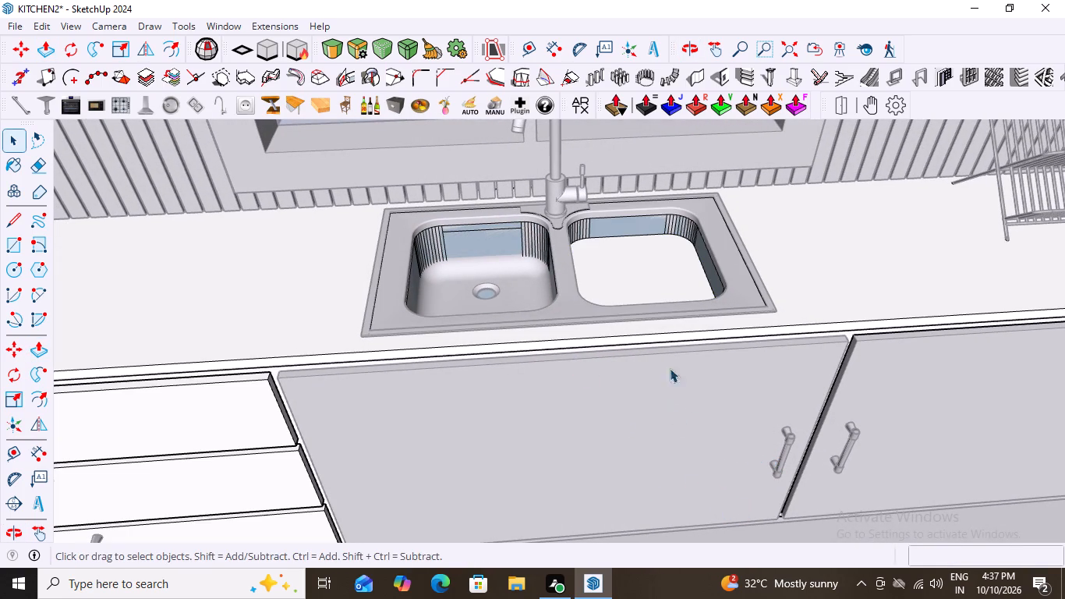
# Select the cabinet face still covering the right bowl and intersect it with the model.
pyautogui.moveTo(686, 271); pyautogui.dragTo(842, 264, button='middle')
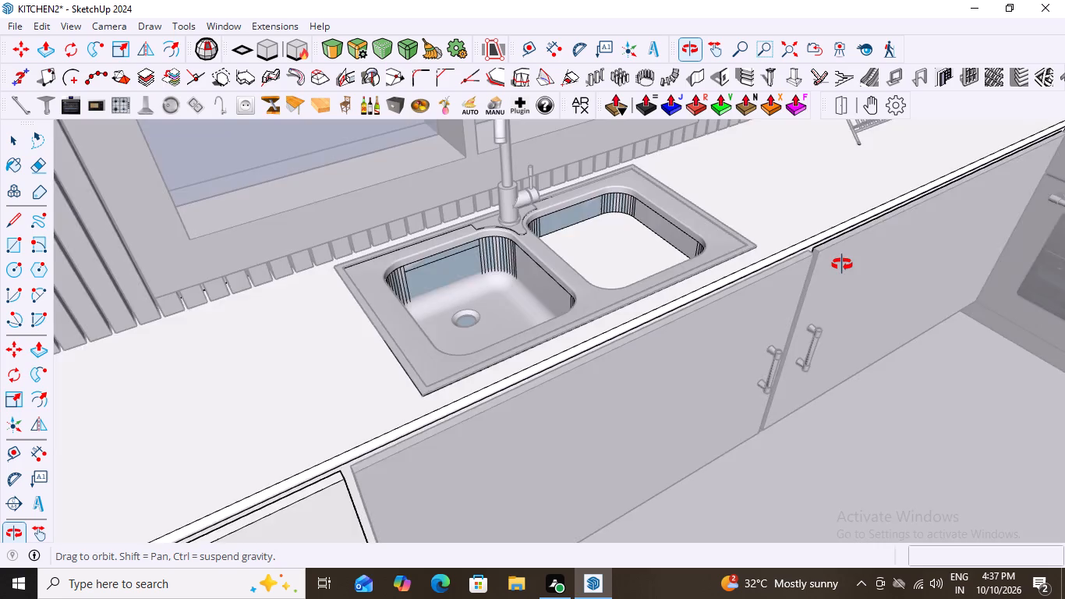
pyautogui.moveTo(842, 264); pyautogui.dragTo(571, 409, button='middle')
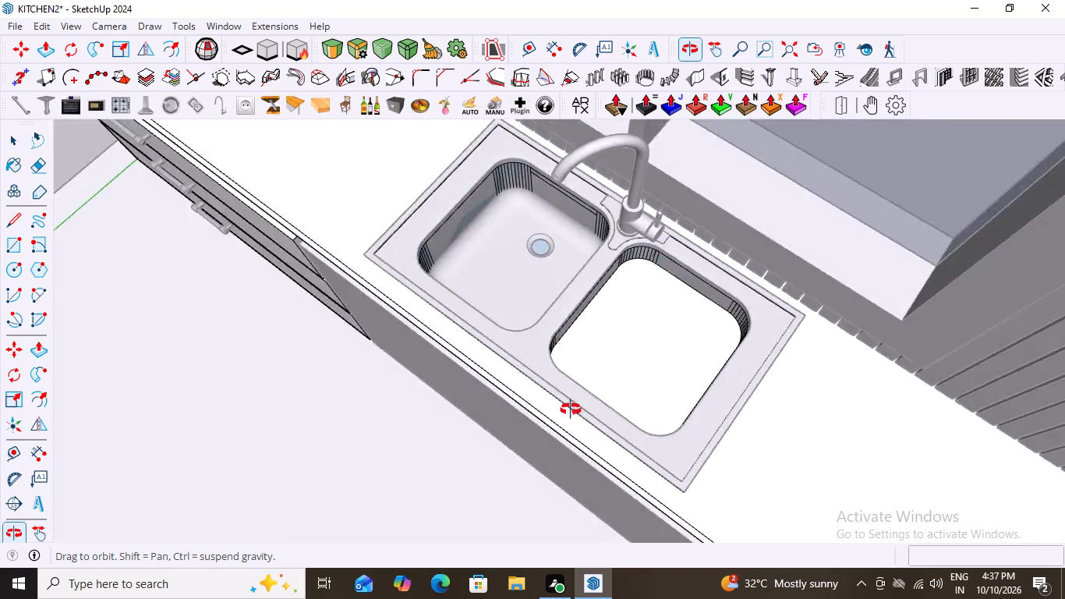
pyautogui.moveTo(571, 409); pyautogui.dragTo(718, 349, button='middle')
pyautogui.scroll(7, 666, 286)
pyautogui.doubleClick(664, 277)
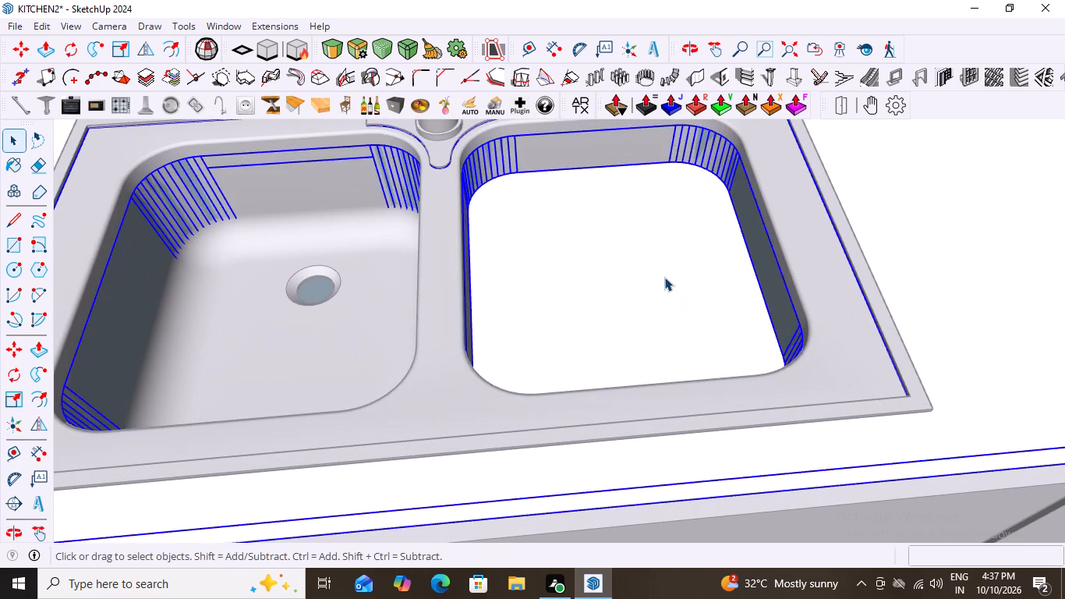
pyautogui.tripleClick(641, 282)
pyautogui.doubleClick(635, 285)
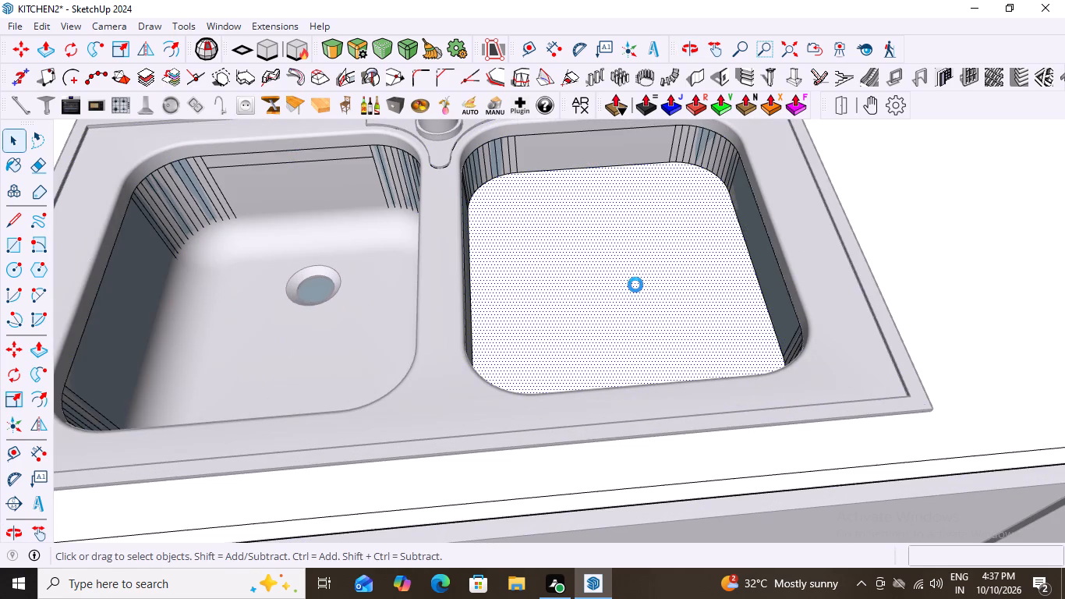
pyautogui.scroll(-6, 543, 322)
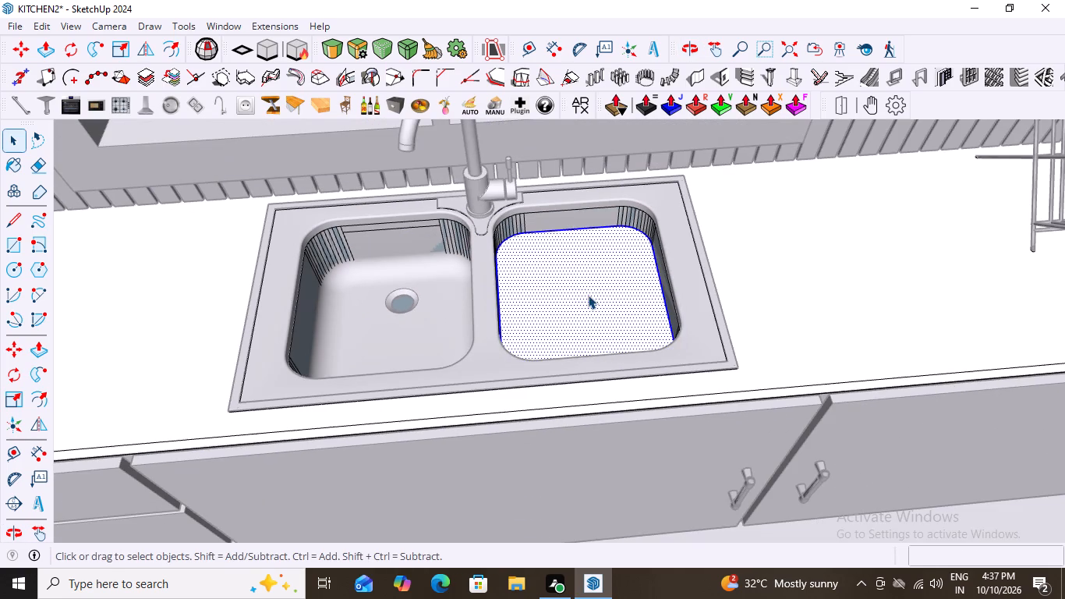
pyautogui.click(588, 295)
pyautogui.click(588, 295)
pyautogui.doubleClick(588, 295)
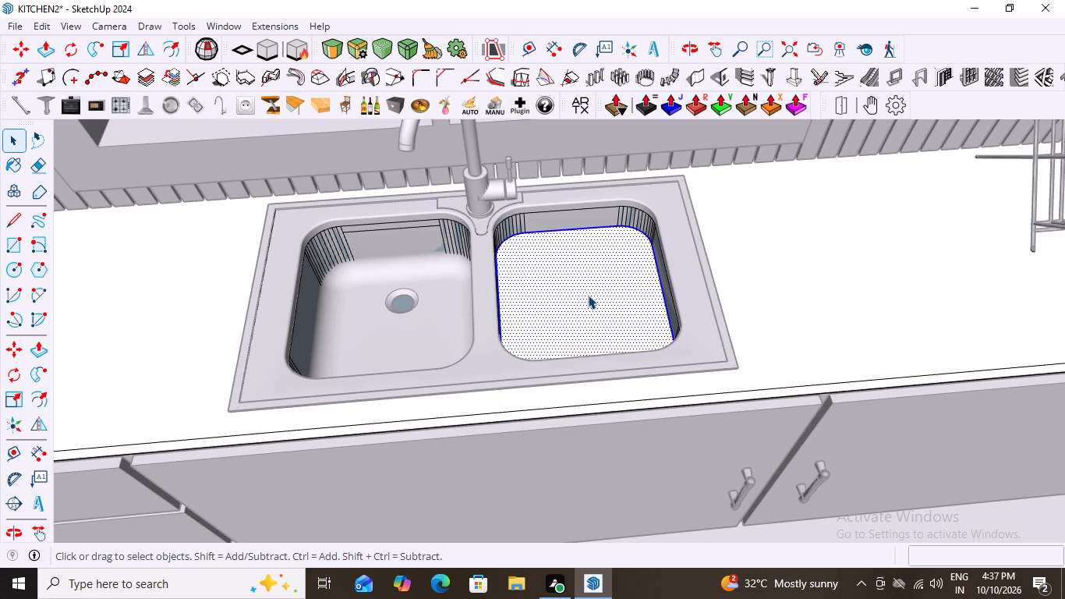
pyautogui.click(588, 295)
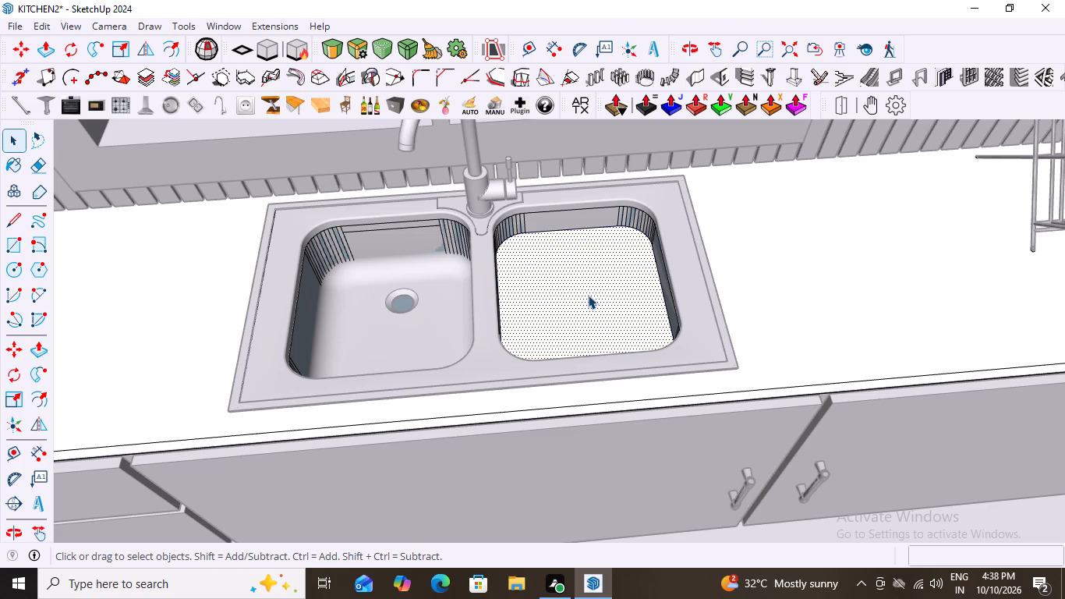
pyautogui.rightClick(588, 295)
pyautogui.click(635, 112)
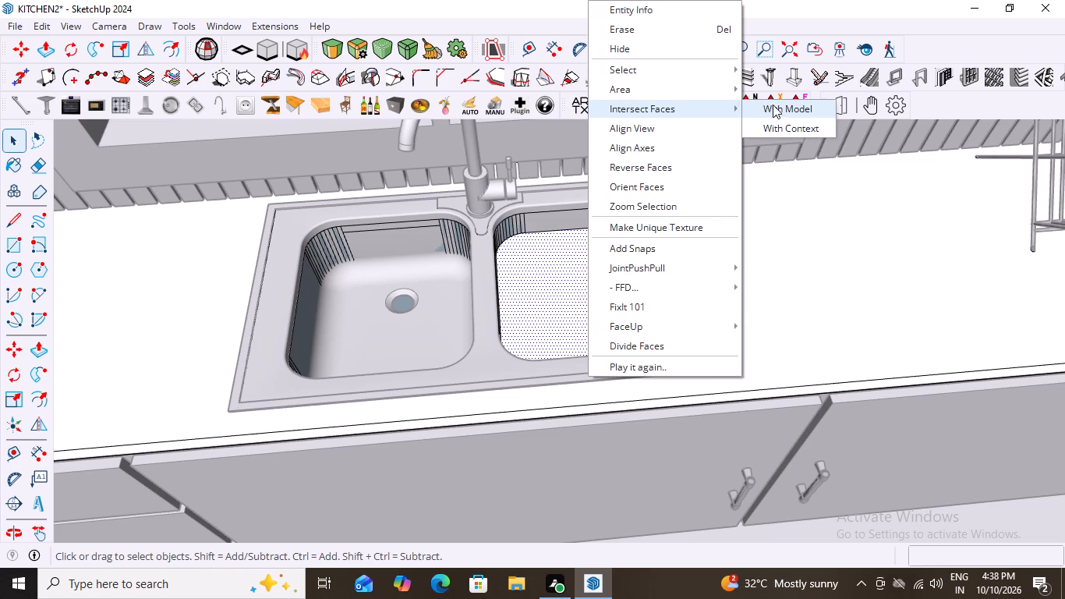
pyautogui.click(773, 105)
# Push the face in the right bowl down about 27 mm, and again by roughly 640 mm to well below the bowl's bottom.
pyautogui.click(585, 277)
pyautogui.press('p')
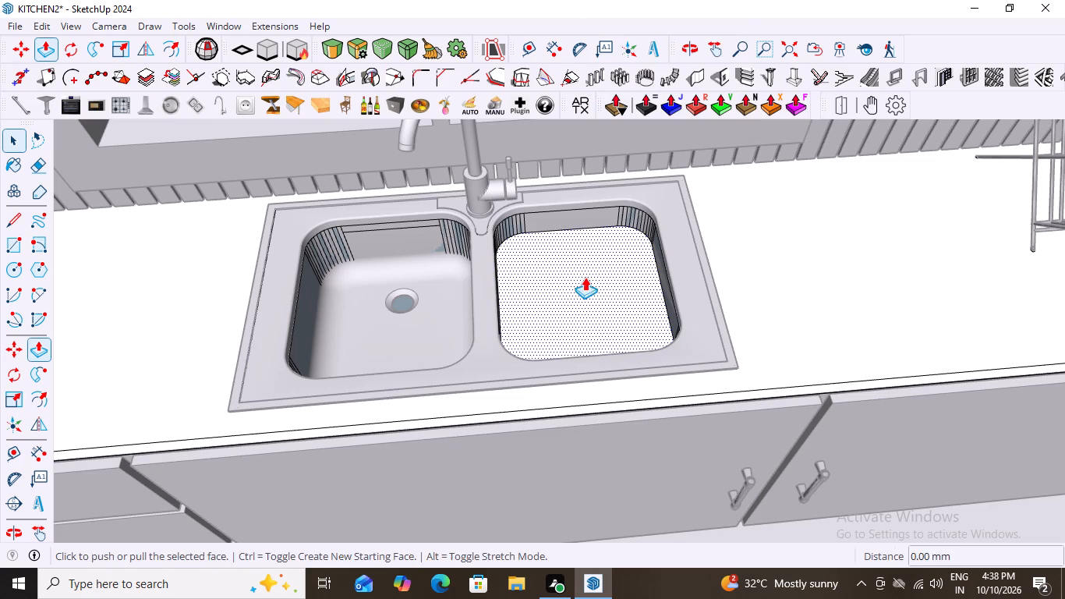
pyautogui.moveTo(591, 273); pyautogui.dragTo(594, 282)
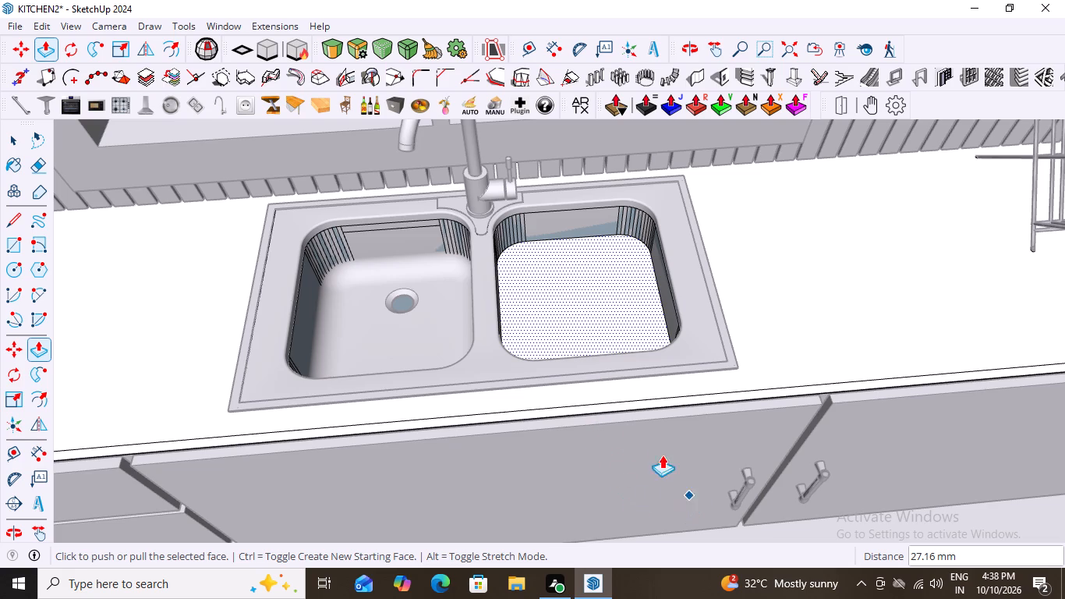
pyautogui.scroll(-2, 581, 395)
pyautogui.moveTo(581, 410); pyautogui.dragTo(573, 357, button='middle')
pyautogui.press('space')
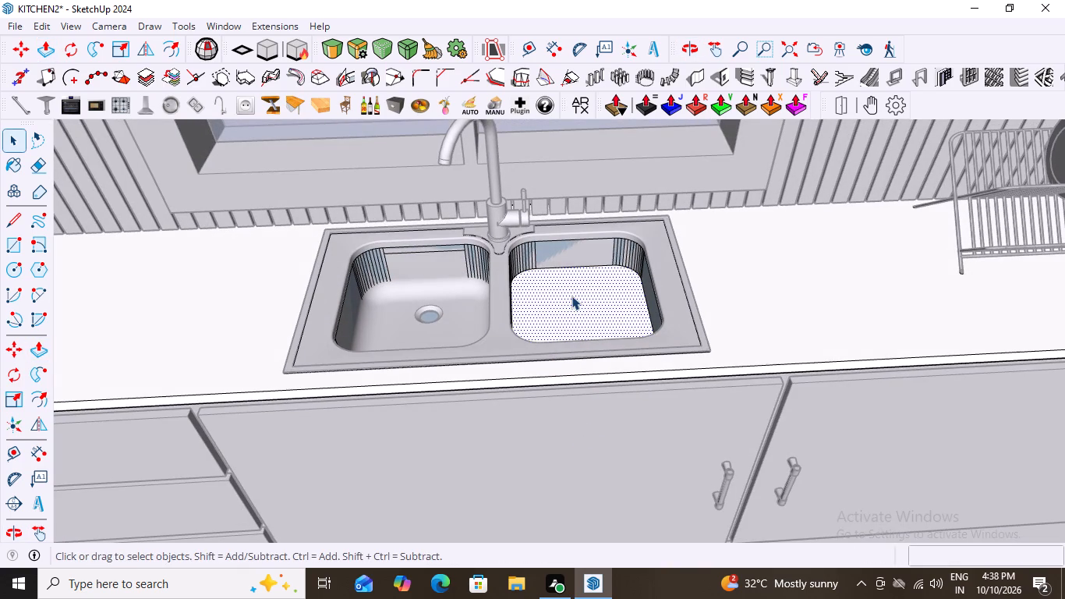
pyautogui.press('p')
pyautogui.moveTo(575, 285); pyautogui.dragTo(609, 340)
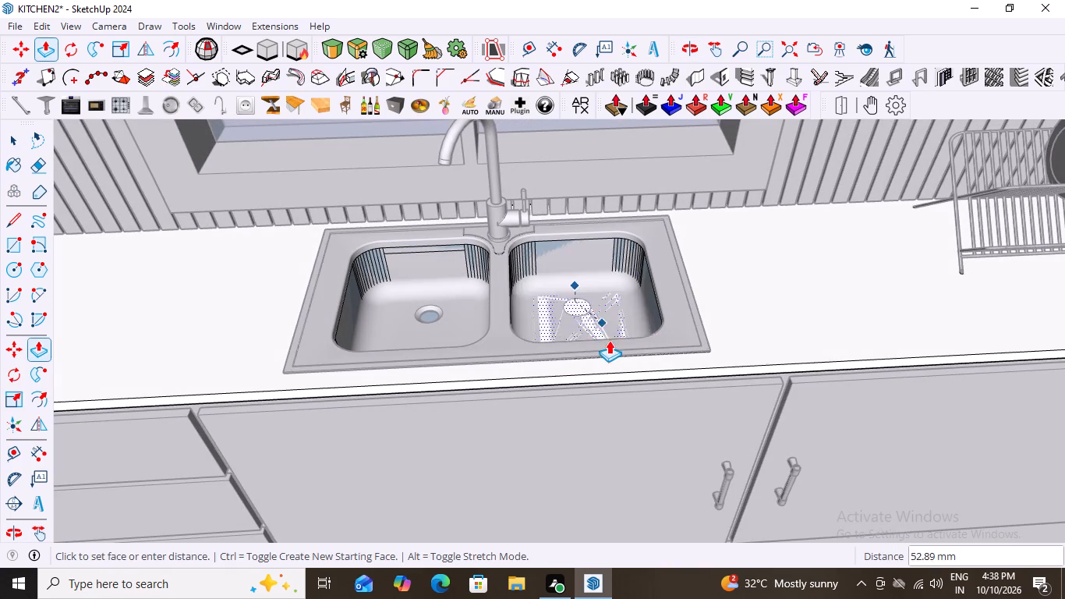
pyautogui.moveTo(609, 340); pyautogui.dragTo(734, 506)
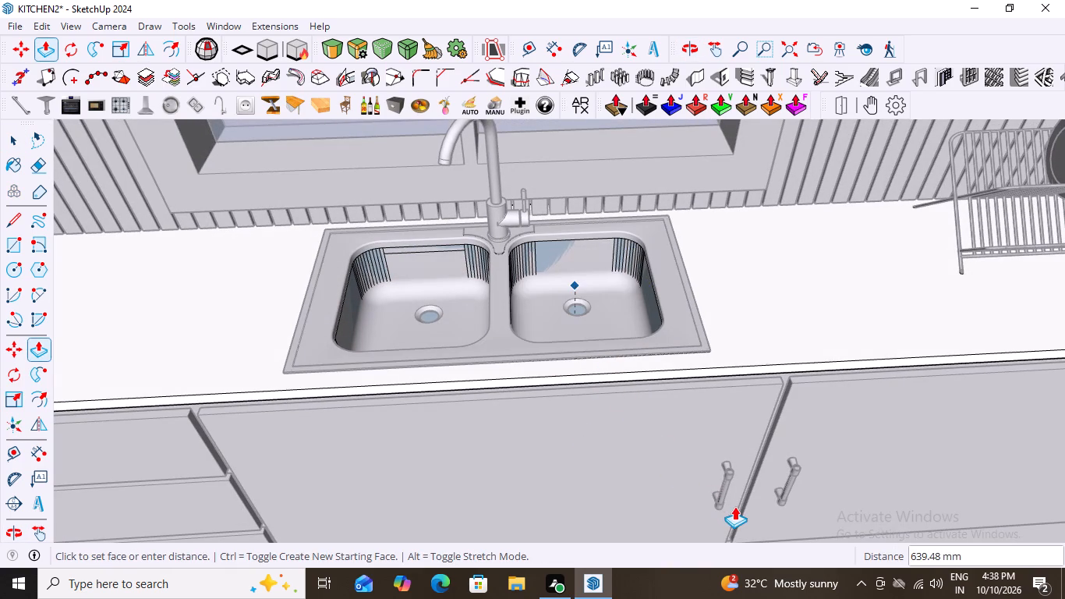
pyautogui.moveTo(734, 506); pyautogui.dragTo(738, 516)
pyautogui.press('space')
# Exit the base cabinet's editing context to return to the whole kitchen model.
pyautogui.scroll(-6, 287, 318)
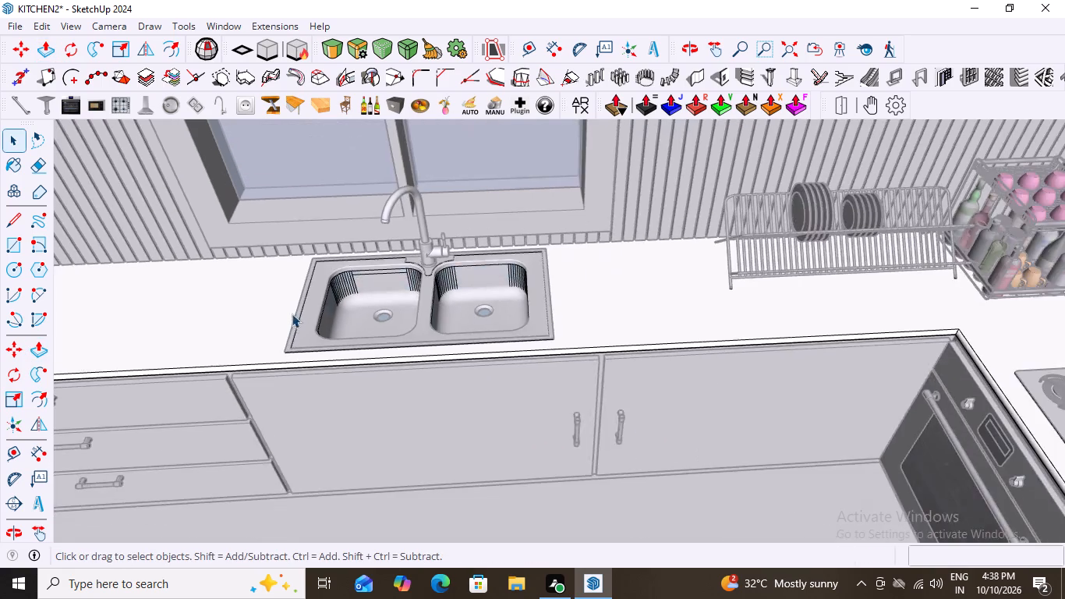
pyautogui.scroll(-12, 292, 314)
pyautogui.click(734, 325)
pyautogui.click(740, 333)
pyautogui.tripleClick(719, 266)
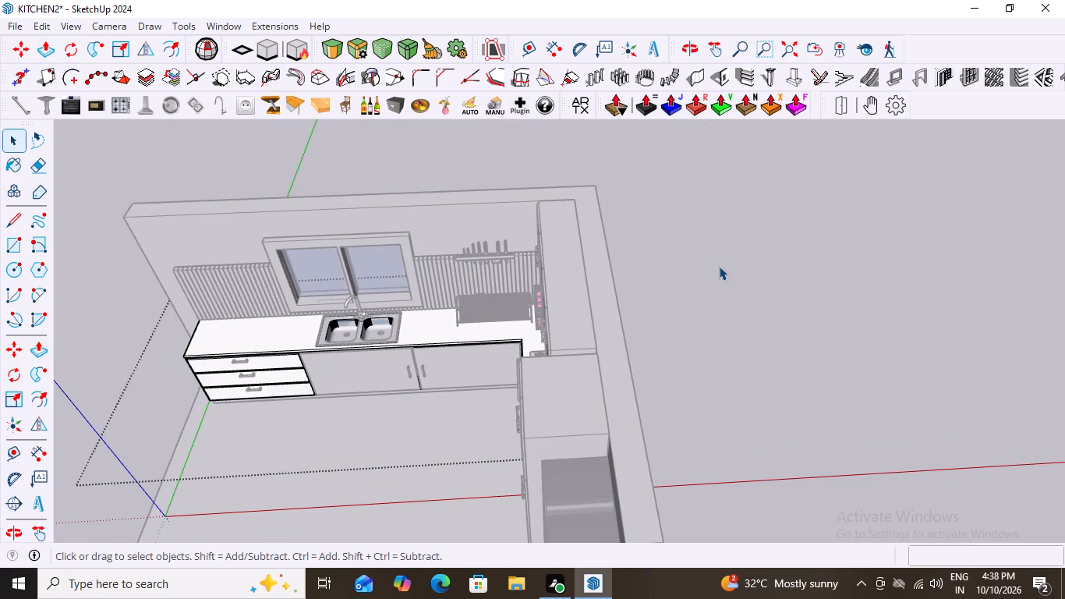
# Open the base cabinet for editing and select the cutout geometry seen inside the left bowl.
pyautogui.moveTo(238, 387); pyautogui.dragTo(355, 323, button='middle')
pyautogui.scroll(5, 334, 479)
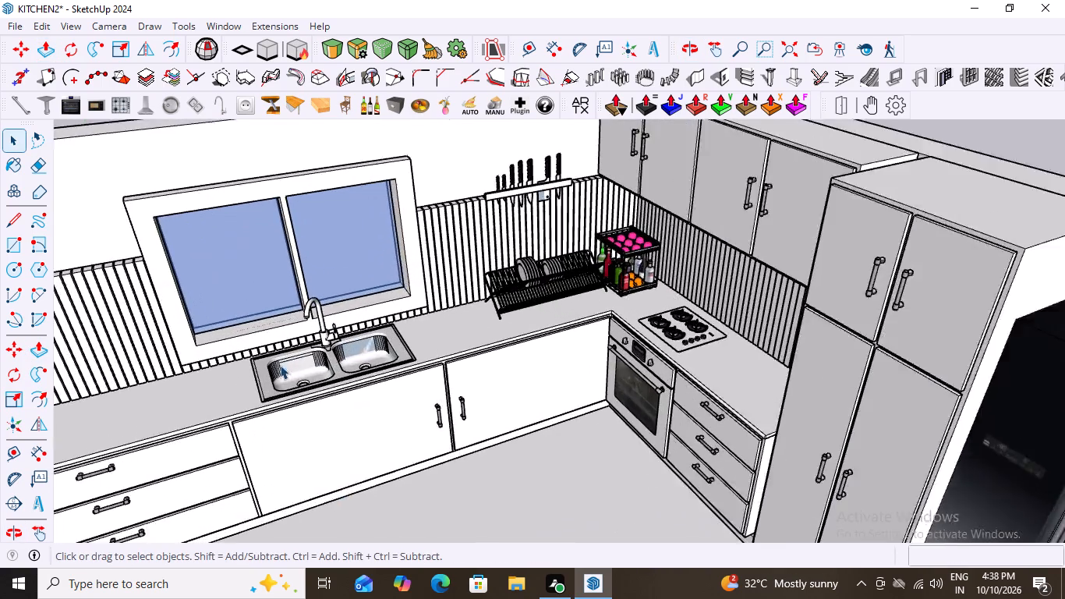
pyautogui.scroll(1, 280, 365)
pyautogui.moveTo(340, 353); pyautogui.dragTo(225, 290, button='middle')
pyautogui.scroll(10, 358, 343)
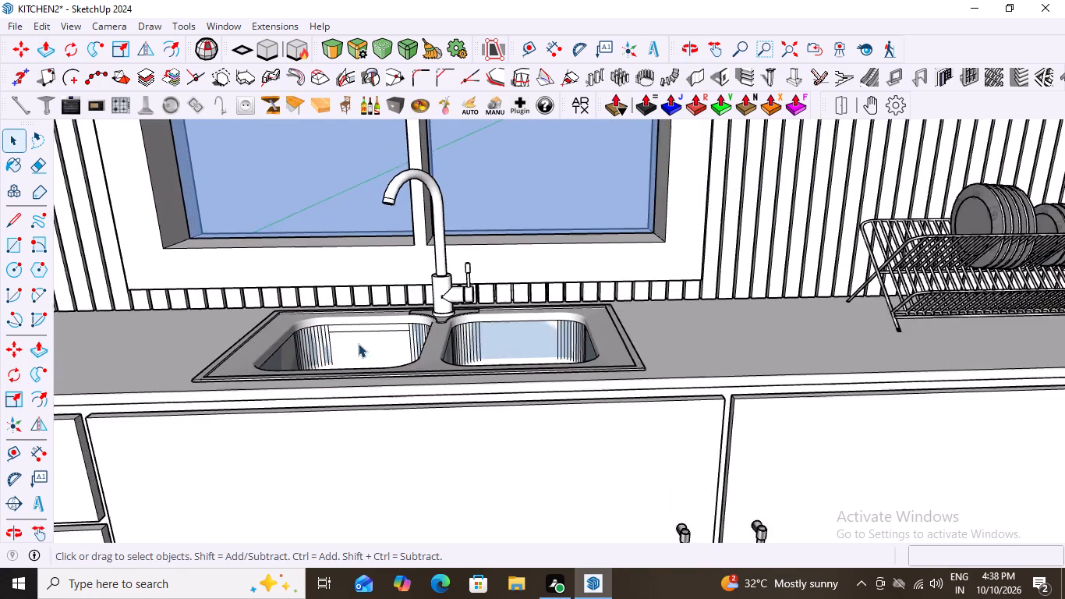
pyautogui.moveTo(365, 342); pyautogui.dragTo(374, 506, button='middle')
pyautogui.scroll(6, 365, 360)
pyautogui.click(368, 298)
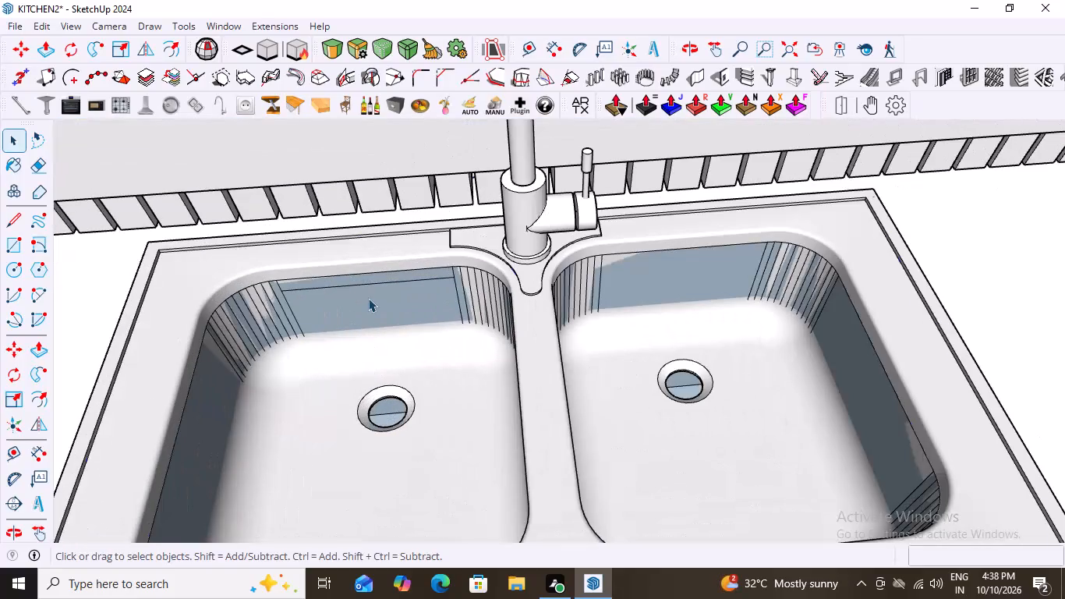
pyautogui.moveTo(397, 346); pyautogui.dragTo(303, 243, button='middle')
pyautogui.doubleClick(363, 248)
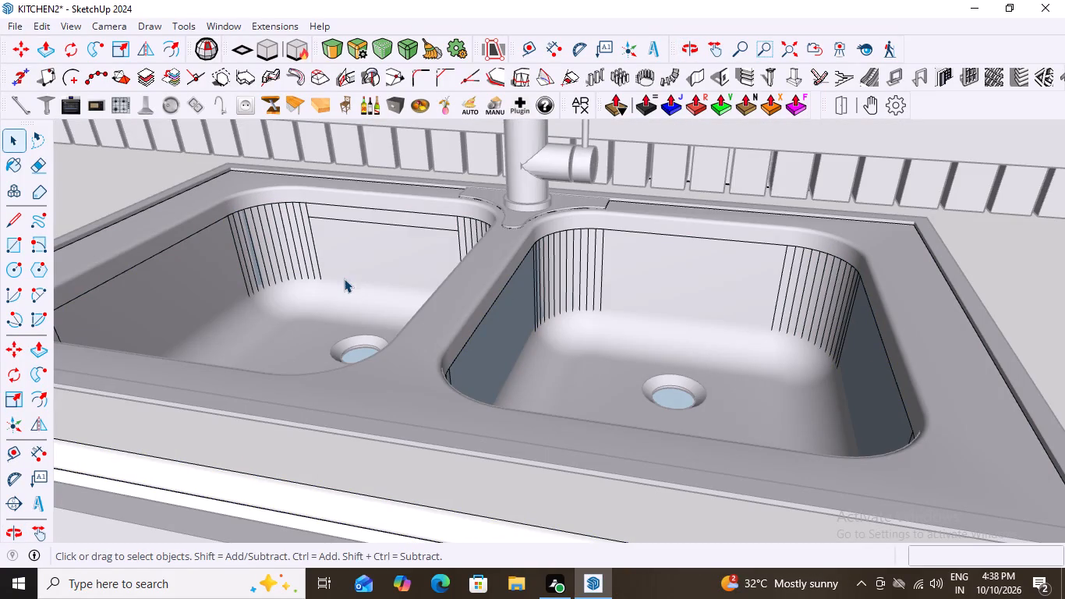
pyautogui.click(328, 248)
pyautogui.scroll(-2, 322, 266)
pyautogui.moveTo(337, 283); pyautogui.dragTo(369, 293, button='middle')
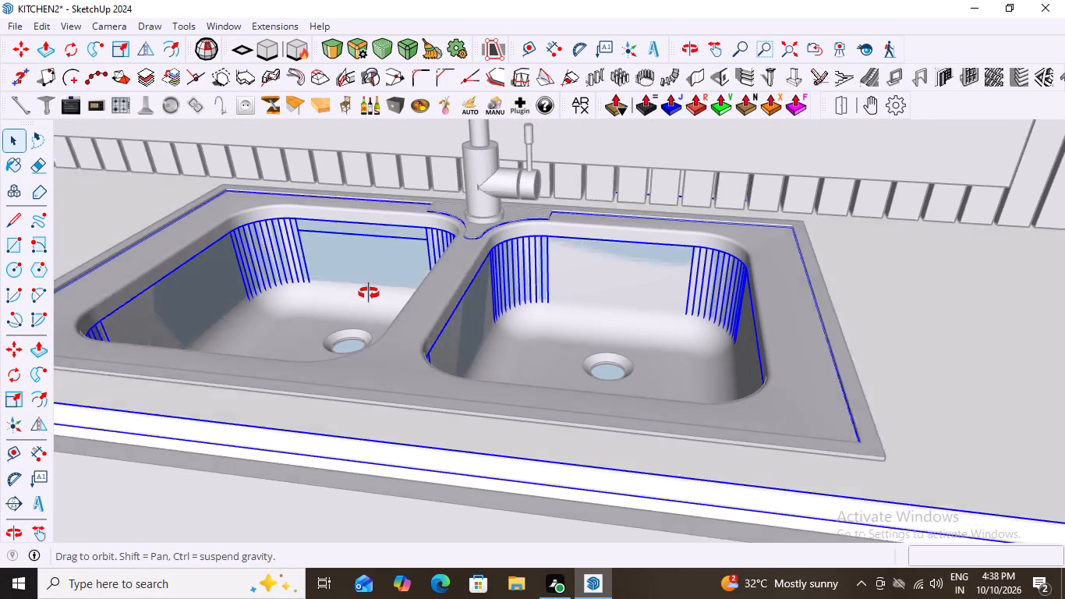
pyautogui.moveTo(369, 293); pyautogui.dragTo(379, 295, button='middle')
# Open the sink for editing, select the continuous surface forming its rim and both bowls, and cut it out of the sink.
pyautogui.doubleClick(373, 296)
pyautogui.click(285, 262)
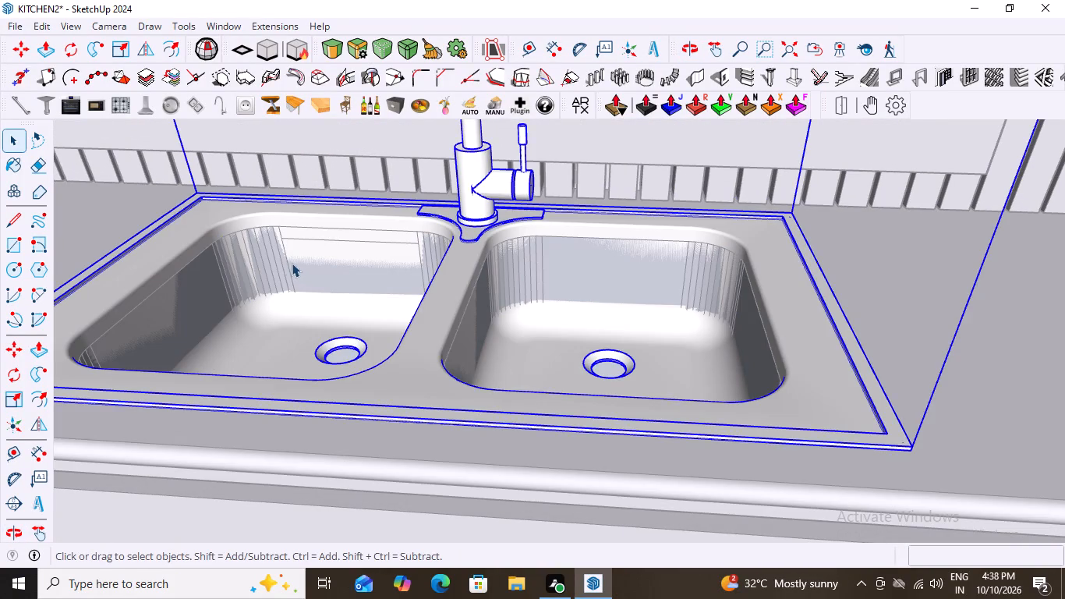
pyautogui.scroll(3, 295, 263)
pyautogui.tripleClick(338, 307)
pyautogui.scroll(1, 304, 291)
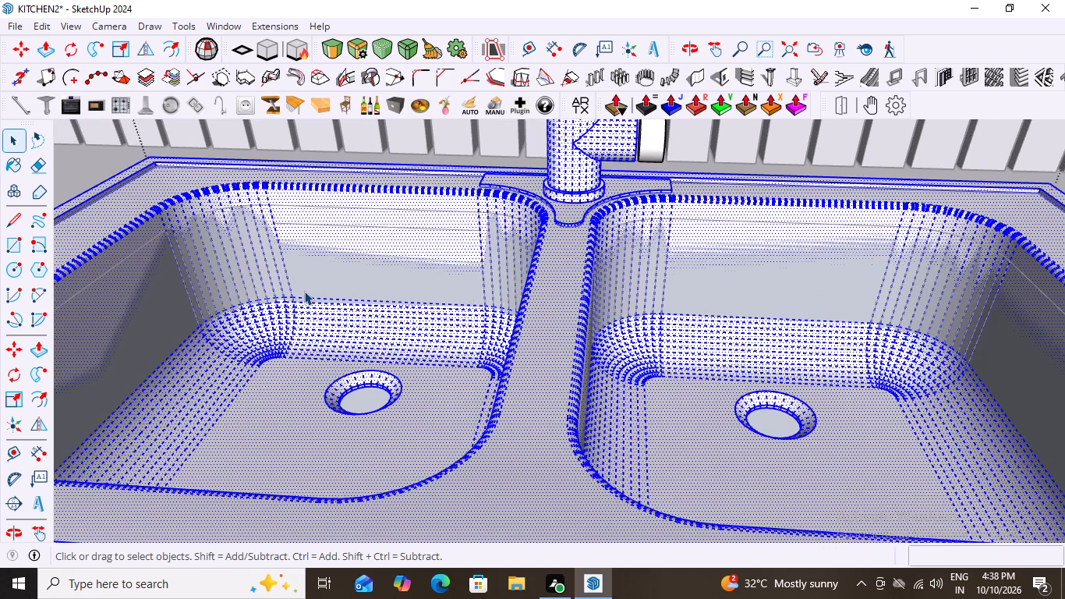
pyautogui.doubleClick(271, 267)
pyautogui.click(285, 263)
pyautogui.click(280, 263)
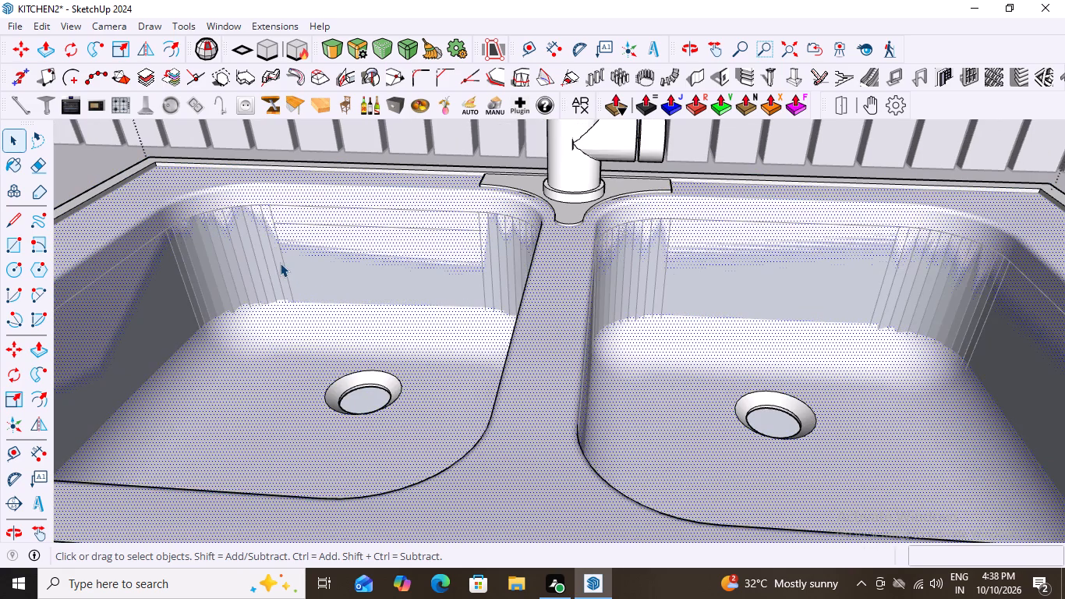
pyautogui.scroll(-4, 324, 310)
pyautogui.moveTo(425, 375); pyautogui.dragTo(489, 455, button='middle')
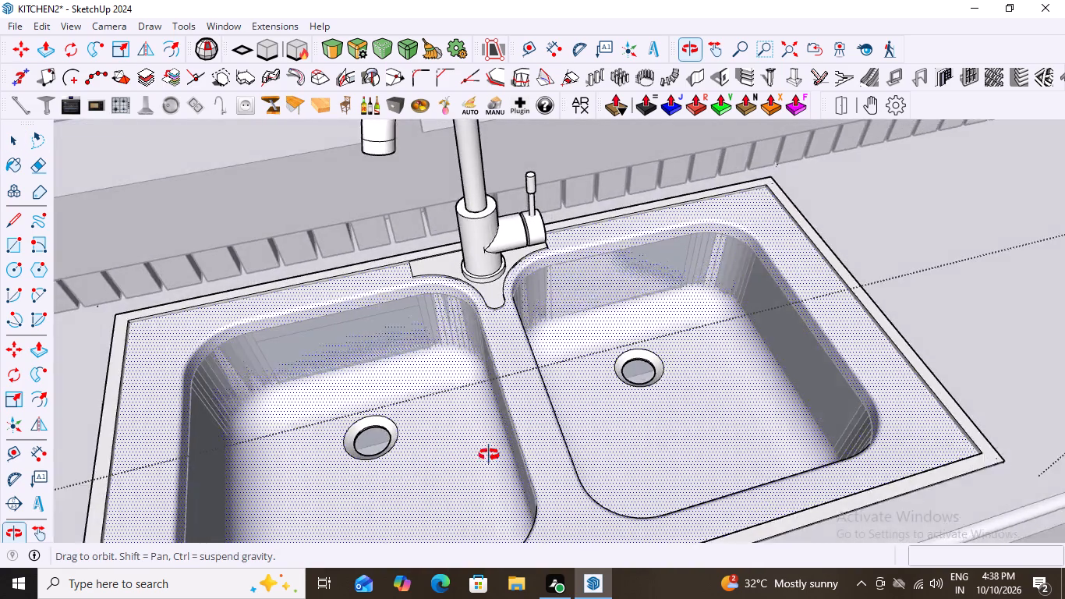
pyautogui.moveTo(489, 455); pyautogui.dragTo(475, 444, button='middle')
pyautogui.scroll(-4, 435, 395)
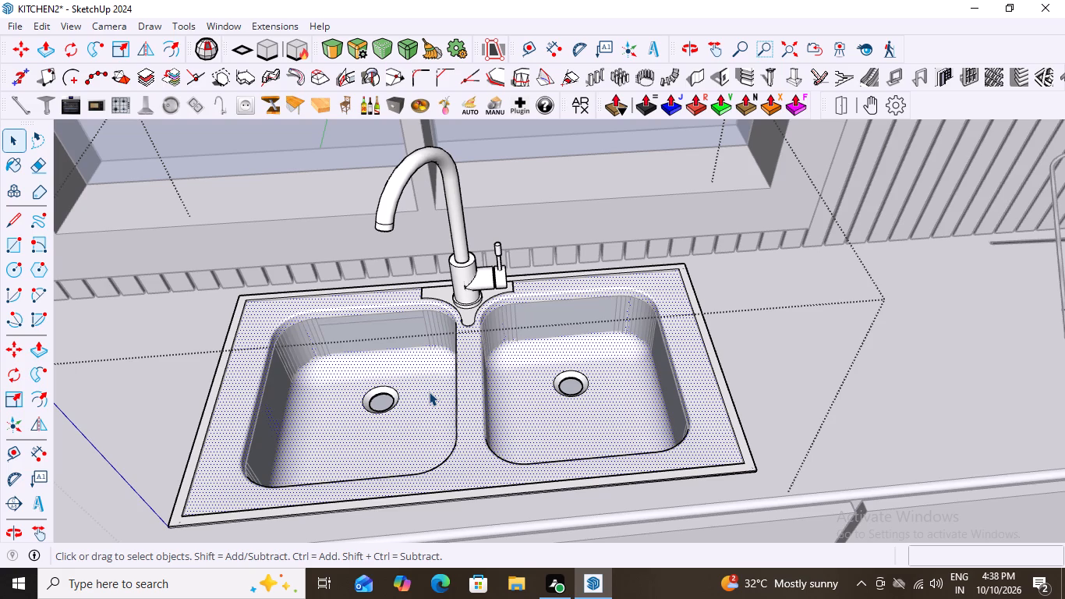
pyautogui.hotkey('ctrl', 'x')
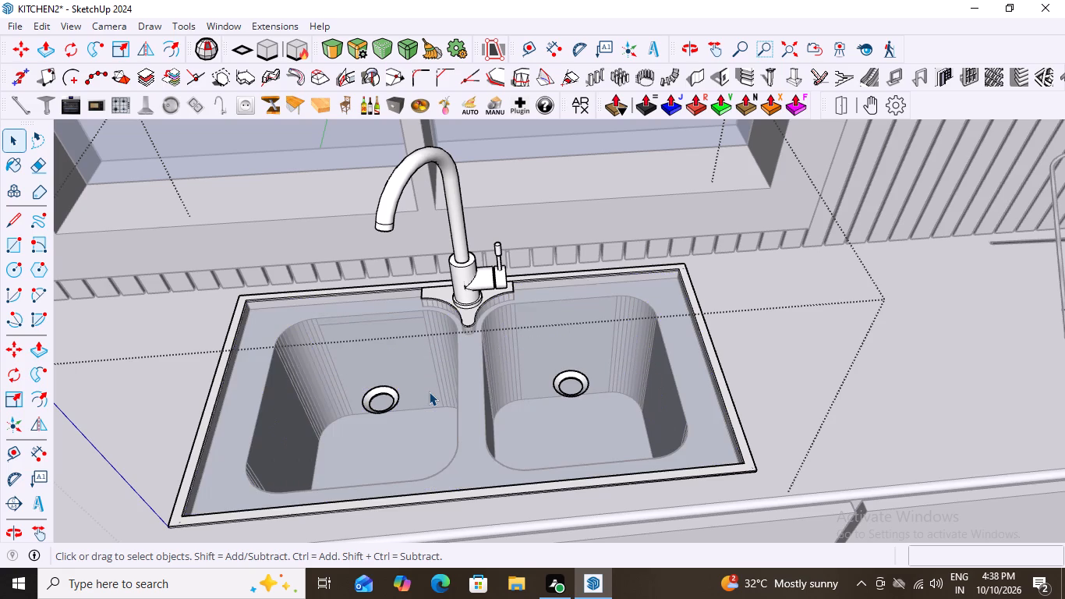
pyautogui.scroll(-4, 429, 392)
pyautogui.moveTo(437, 440); pyautogui.dragTo(437, 413, button='middle')
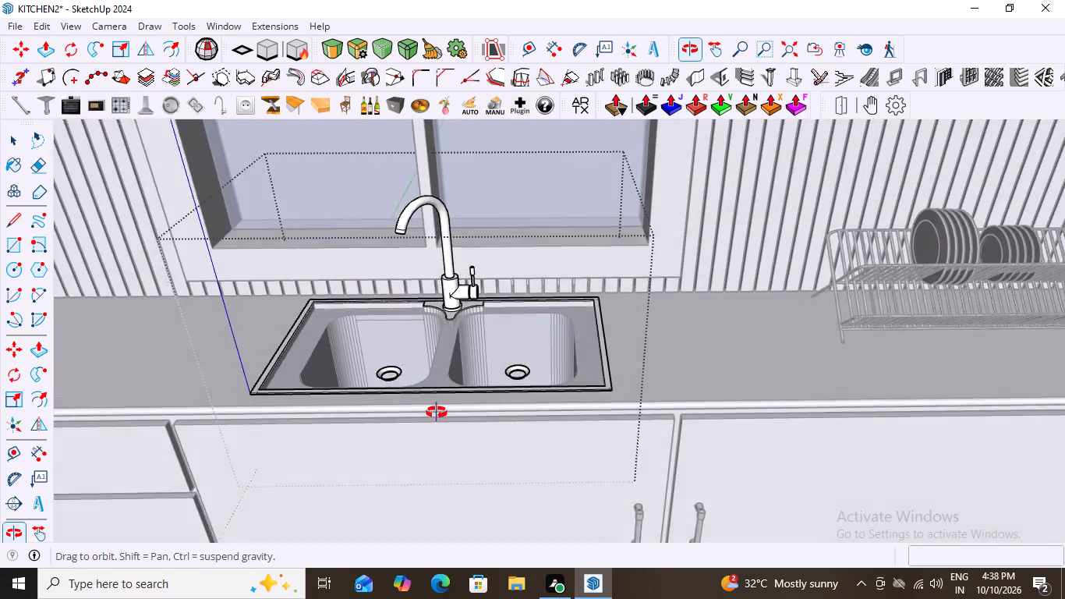
# Inspect the sink's rim and both bowls with the surface removed, leaving the sink's editing context to view it within the kitchen.
pyautogui.moveTo(437, 413); pyautogui.dragTo(463, 452, button='middle')
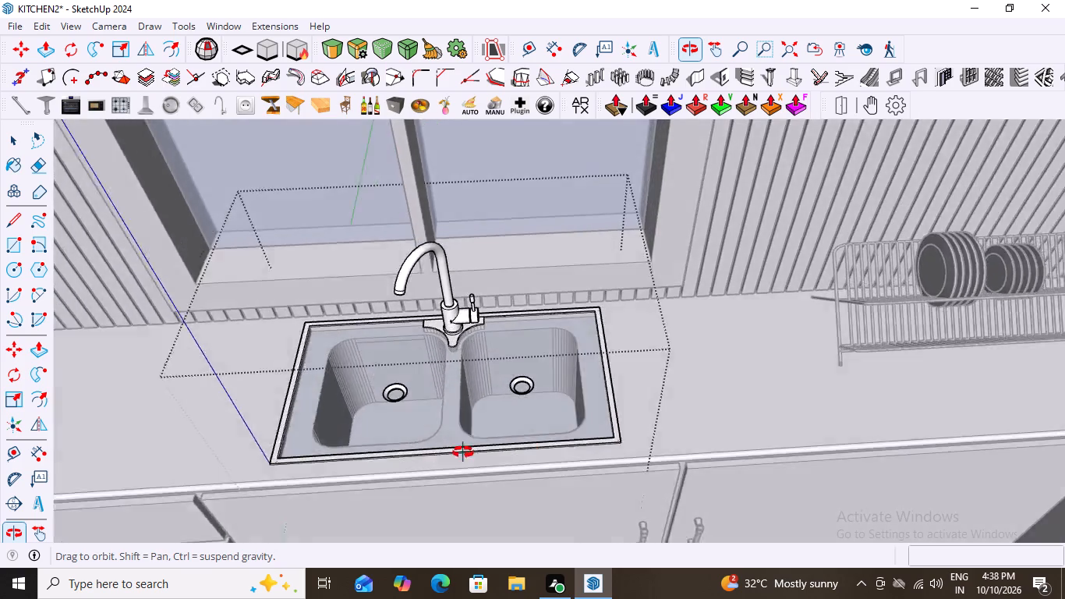
pyautogui.moveTo(463, 452); pyautogui.dragTo(433, 358, button='middle')
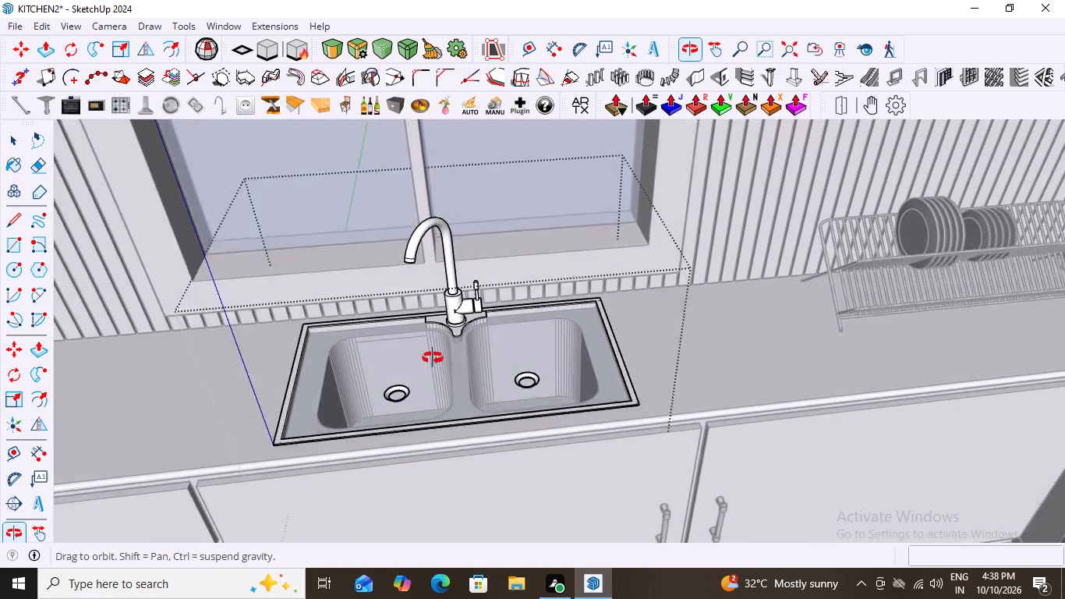
pyautogui.moveTo(433, 358); pyautogui.dragTo(428, 450, button='middle')
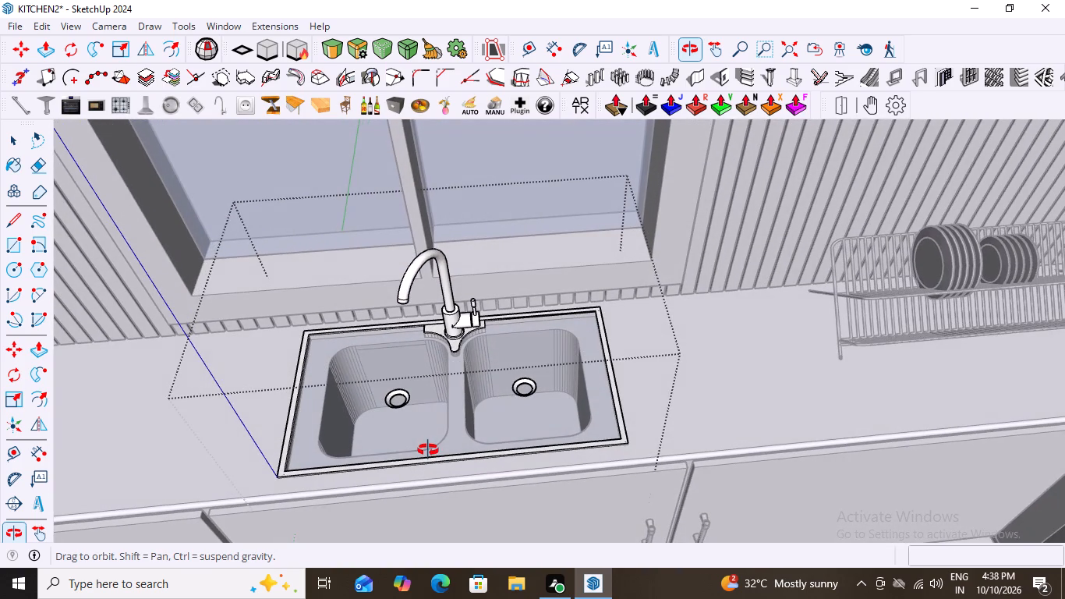
pyautogui.moveTo(428, 450); pyautogui.dragTo(476, 353, button='middle')
pyautogui.scroll(-3, 369, 399)
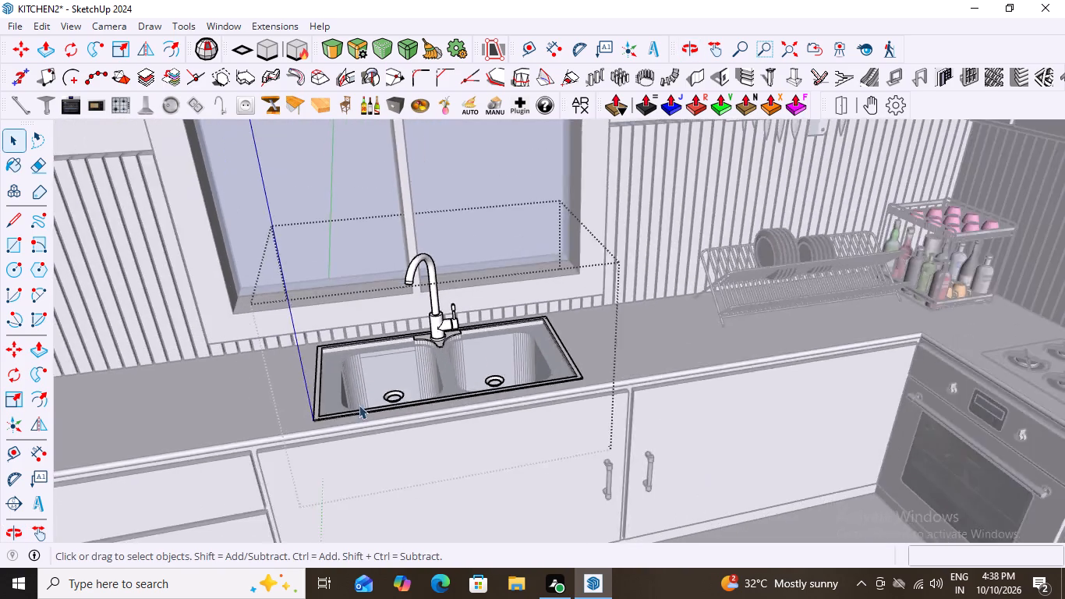
pyautogui.scroll(-13, 359, 405)
pyautogui.click(762, 262)
pyautogui.click(749, 271)
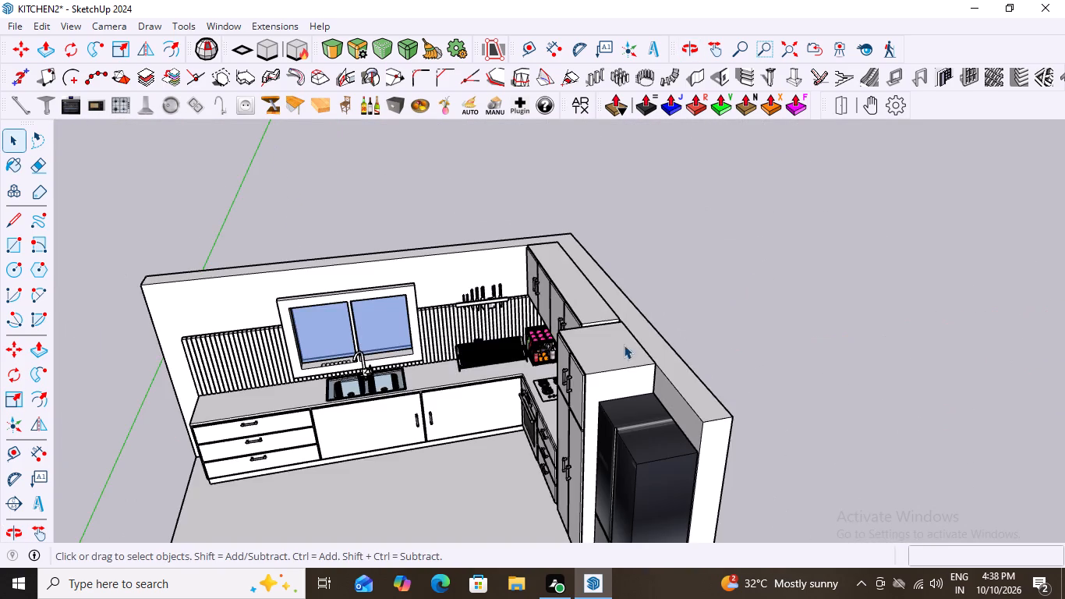
pyautogui.moveTo(483, 414); pyautogui.dragTo(451, 529, button='middle')
pyautogui.scroll(16, 359, 357)
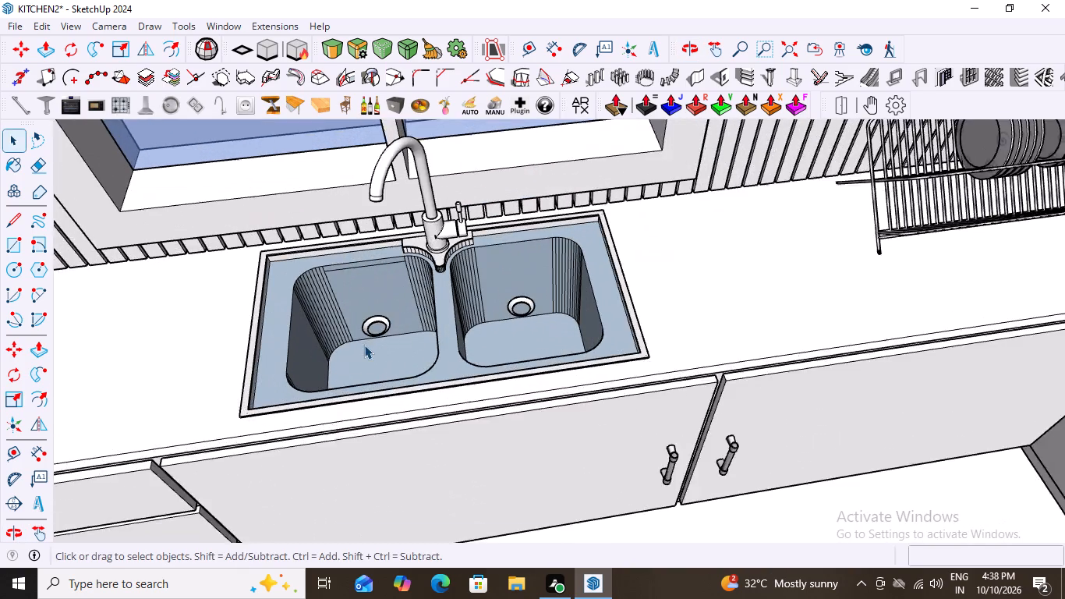
pyautogui.moveTo(364, 345); pyautogui.dragTo(416, 313, button='middle')
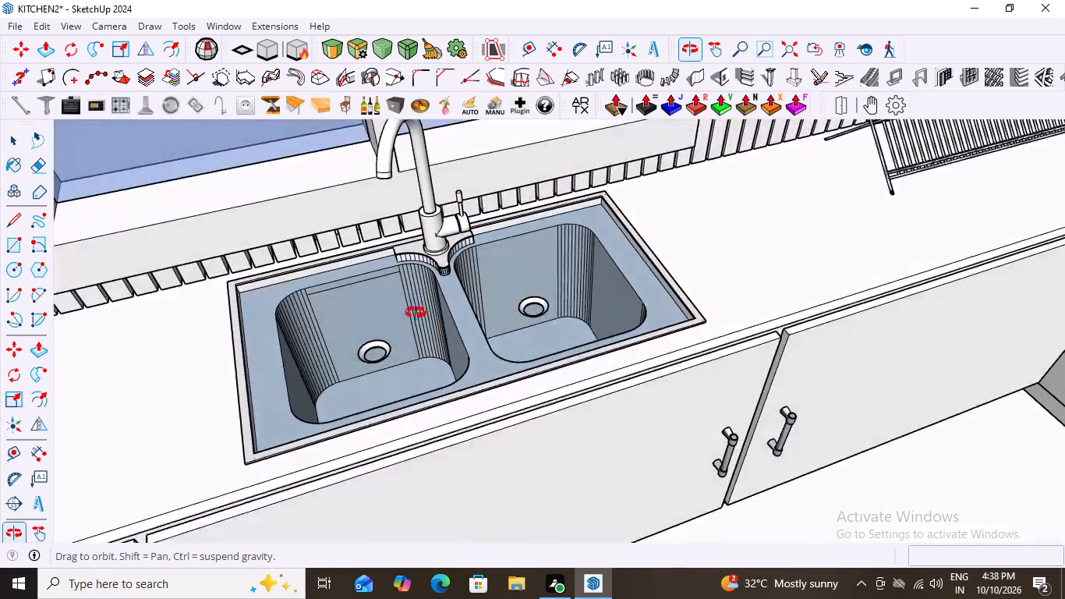
pyautogui.moveTo(416, 313); pyautogui.dragTo(352, 382, button='middle')
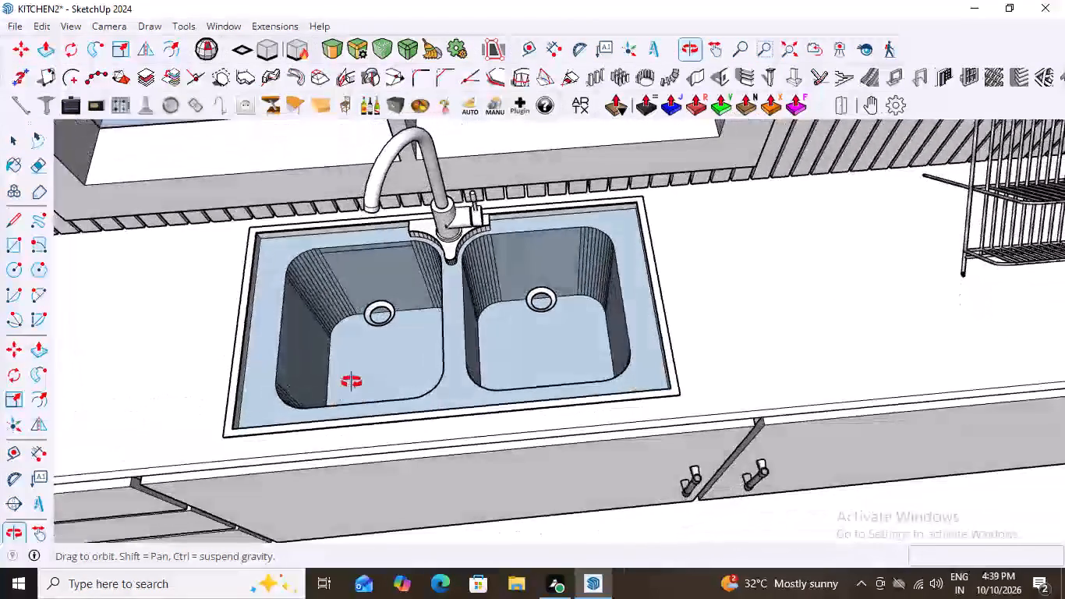
pyautogui.moveTo(352, 382); pyautogui.dragTo(351, 344, button='middle')
# Undo the removal of the sink's rim and bowl surface, and return from the sink to the whole kitchen model.
pyautogui.hotkey('ctrl', 'z')
pyautogui.hotkey('ctrl', 'z')
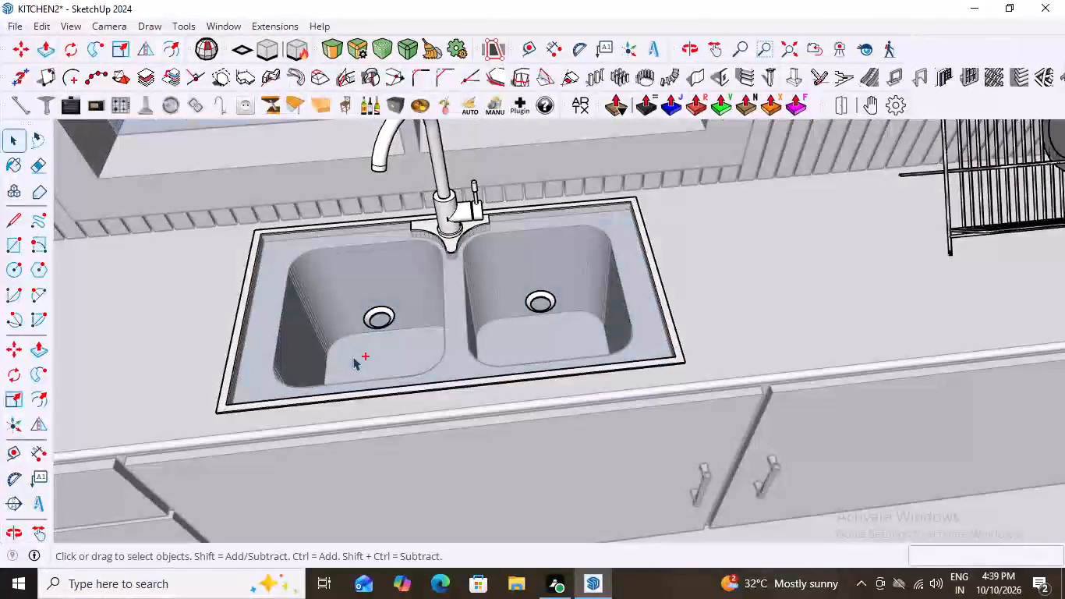
pyautogui.hotkey('ctrl', 'z')
pyautogui.scroll(-9, 455, 318)
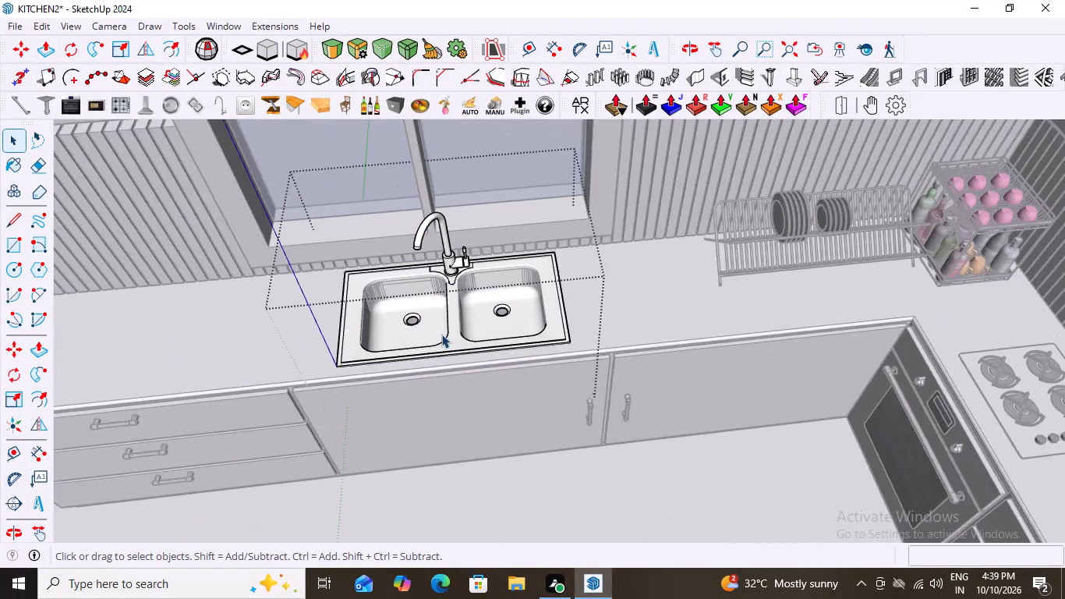
pyautogui.scroll(-10, 441, 334)
pyautogui.click(879, 222)
pyautogui.click(873, 222)
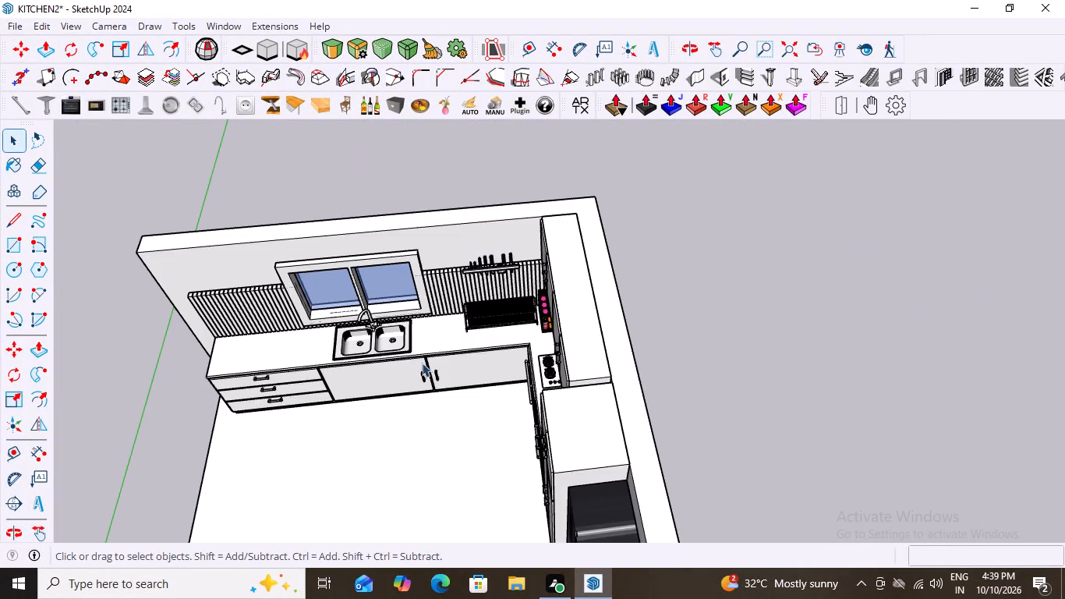
# Examine the restored sink bowls from several angles, along with the surrounding countertop, base cabinets and window wall.
pyautogui.moveTo(420, 356); pyautogui.dragTo(428, 246, button='middle')
pyautogui.scroll(11, 355, 449)
pyautogui.moveTo(377, 354); pyautogui.dragTo(461, 455, button='middle')
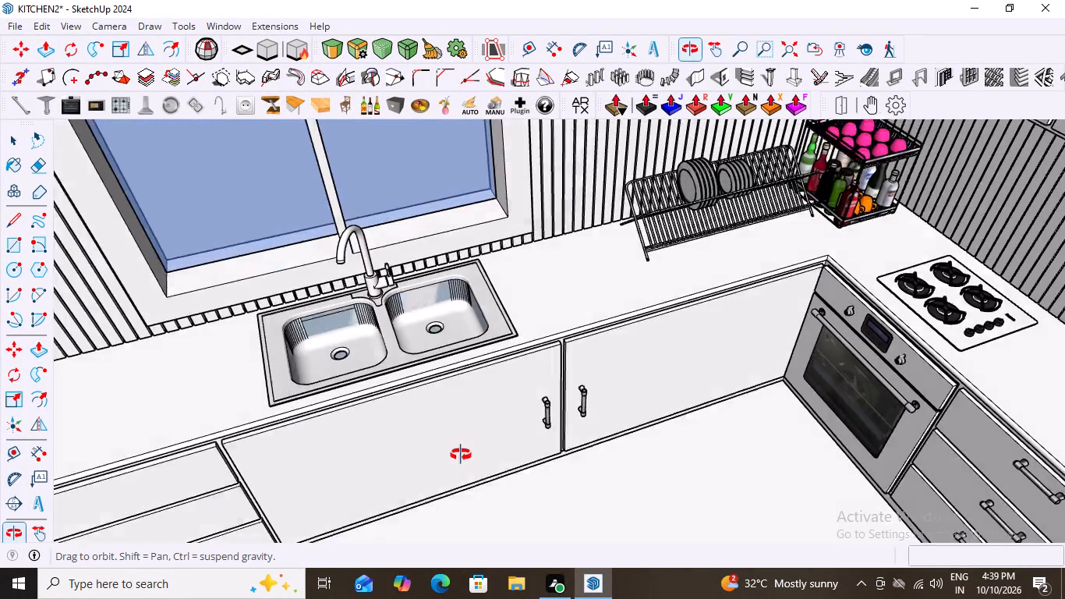
pyautogui.moveTo(461, 455); pyautogui.dragTo(673, 383, button='middle')
pyautogui.scroll(4, 441, 527)
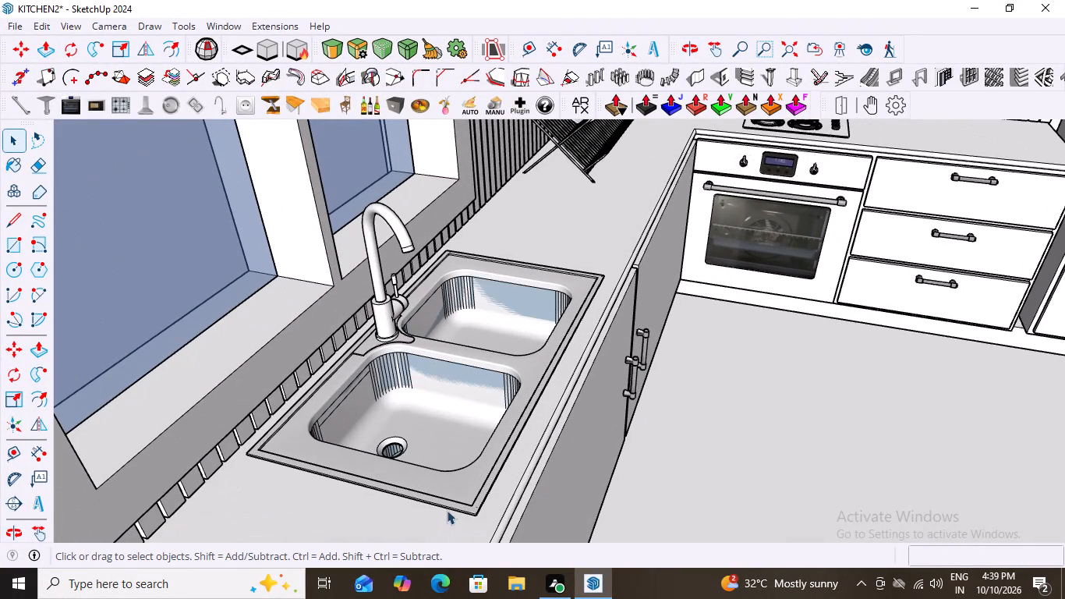
pyautogui.moveTo(395, 441); pyautogui.dragTo(294, 498, button='middle')
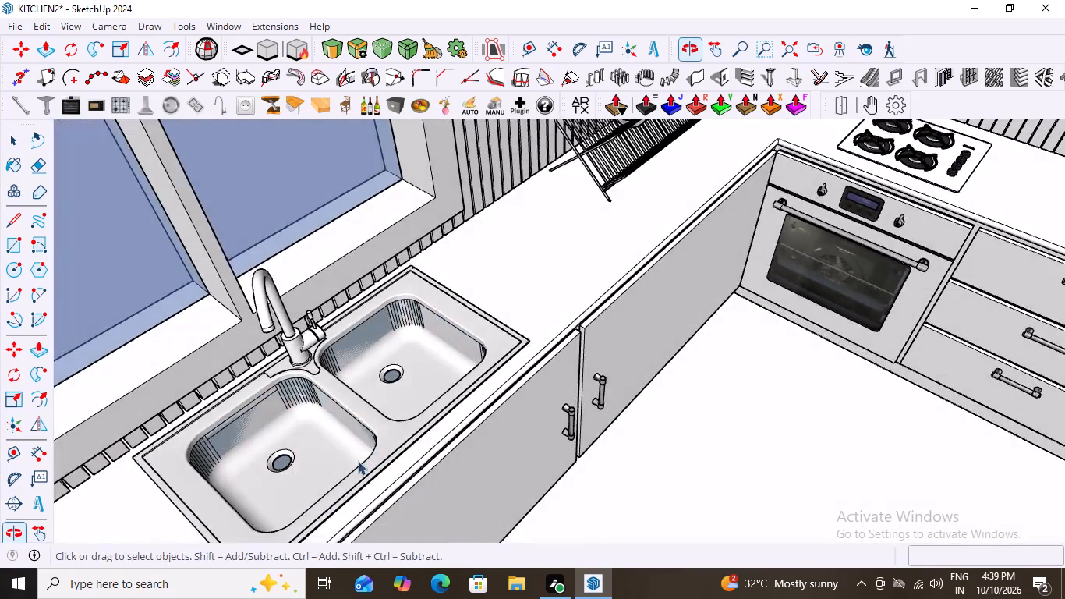
pyautogui.scroll(-4, 403, 432)
pyautogui.moveTo(435, 452); pyautogui.dragTo(280, 578, button='middle')
pyautogui.scroll(5, 342, 349)
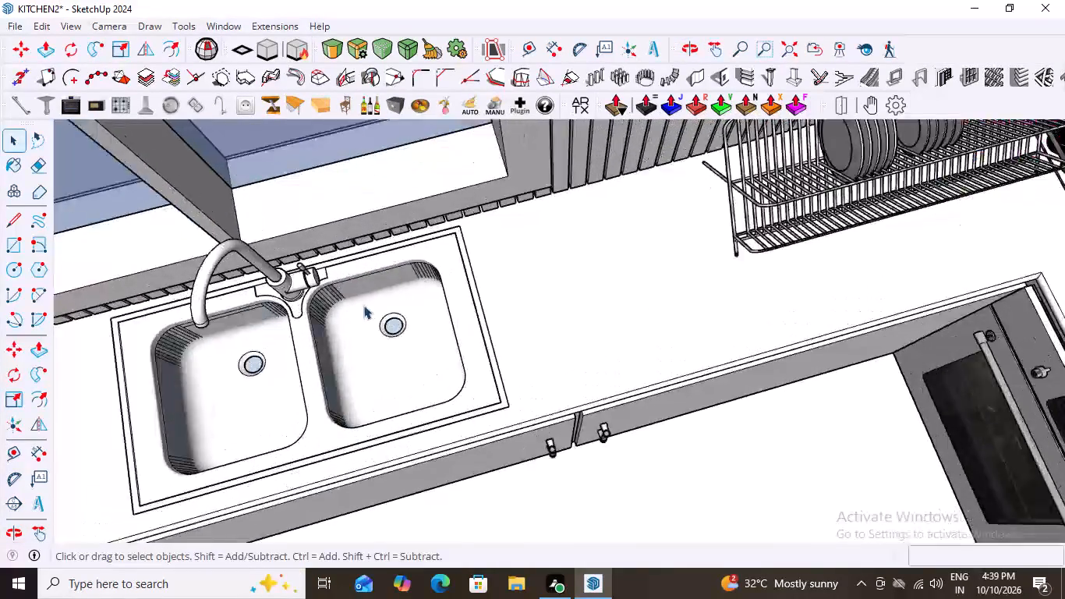
pyautogui.scroll(7, 363, 305)
pyautogui.scroll(-13, 397, 324)
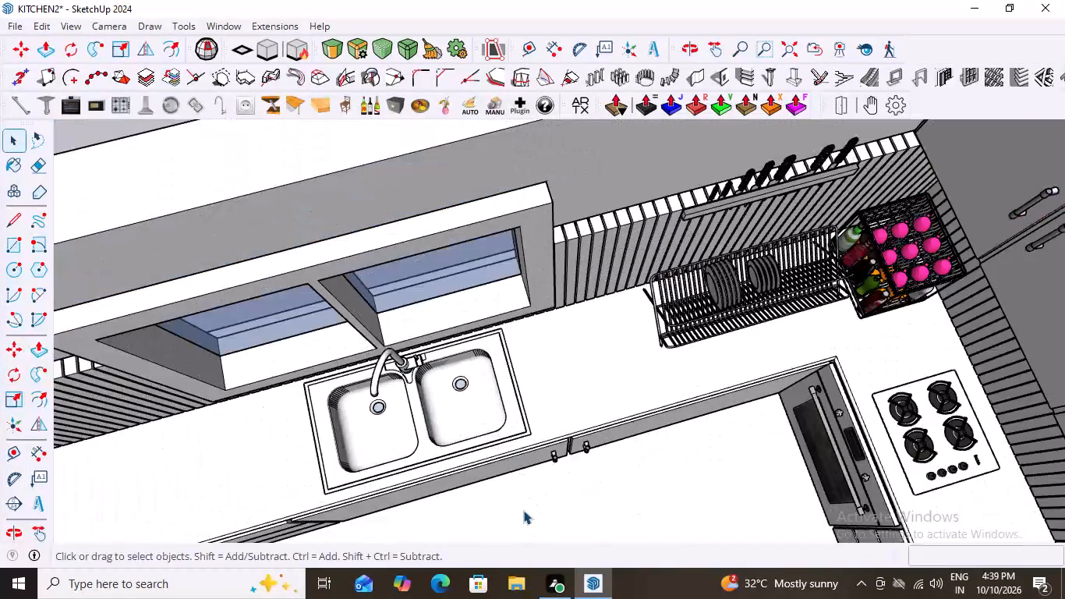
pyautogui.moveTo(508, 516); pyautogui.dragTo(460, 258, button='middle')
pyautogui.scroll(-7, 460, 258)
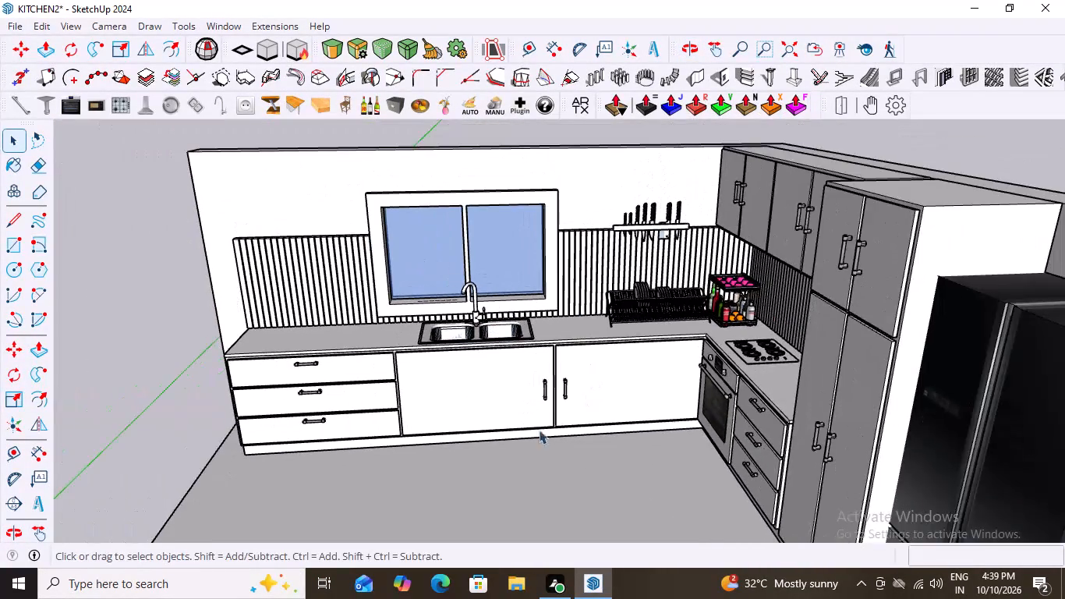
pyautogui.moveTo(535, 432); pyautogui.dragTo(493, 403, button='middle')
pyautogui.scroll(5, 528, 409)
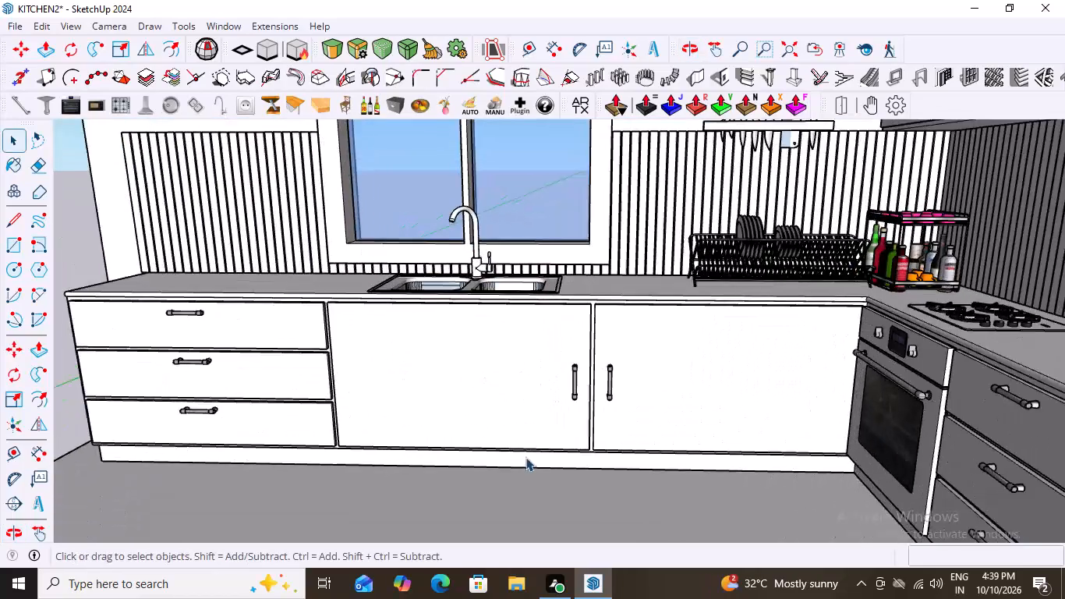
# Configure the cabinet door below the sink as a hinge joint, with the door's vertical edge beside the drawers as its axis.
pyautogui.moveTo(525, 457); pyautogui.dragTo(572, 463, button='middle')
pyautogui.click(502, 406)
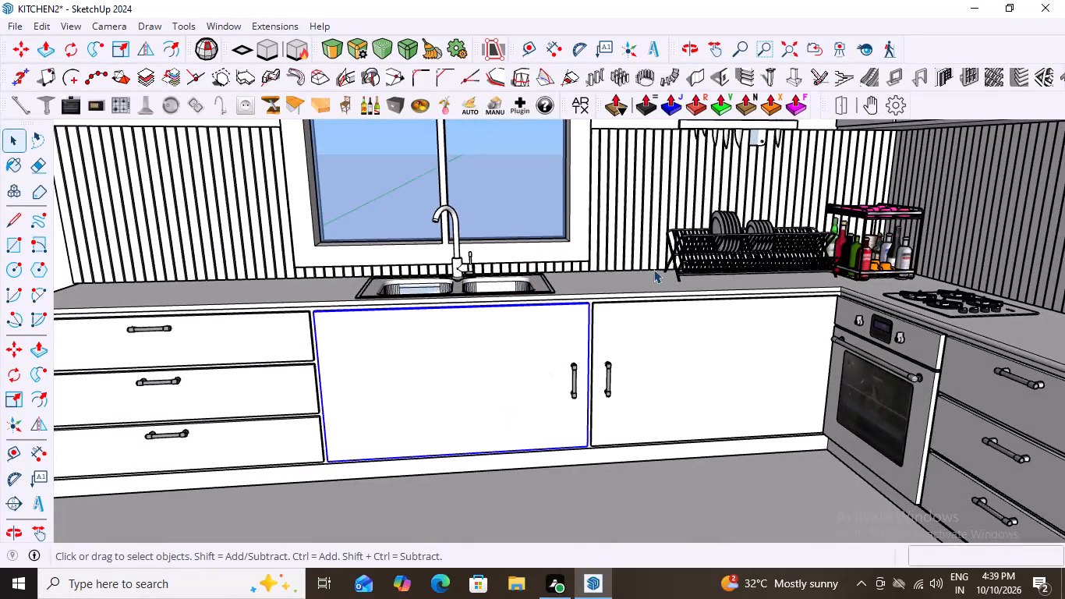
pyautogui.click(892, 108)
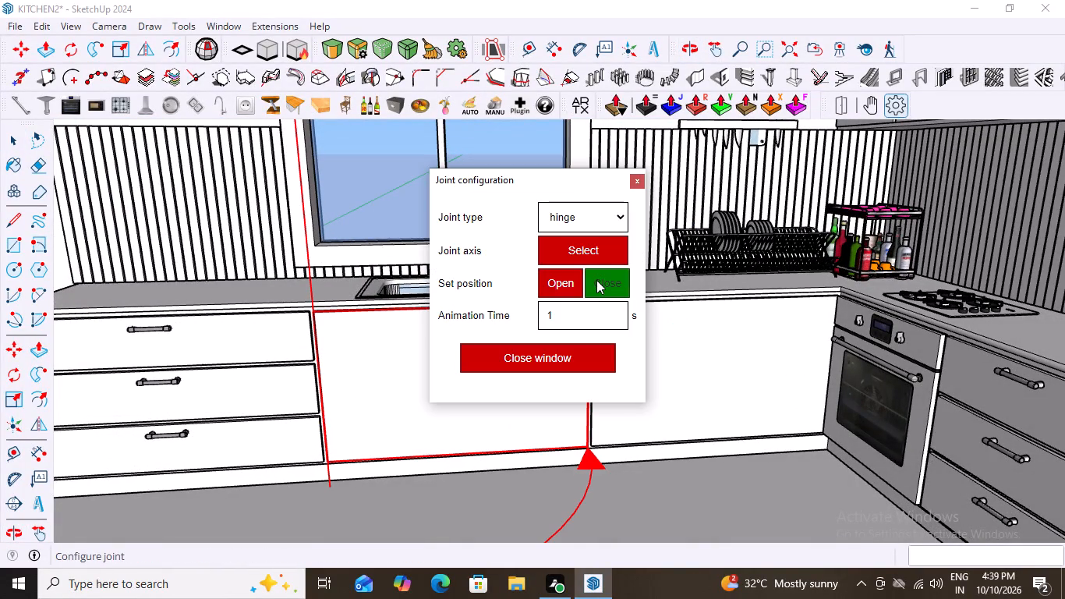
pyautogui.click(595, 225)
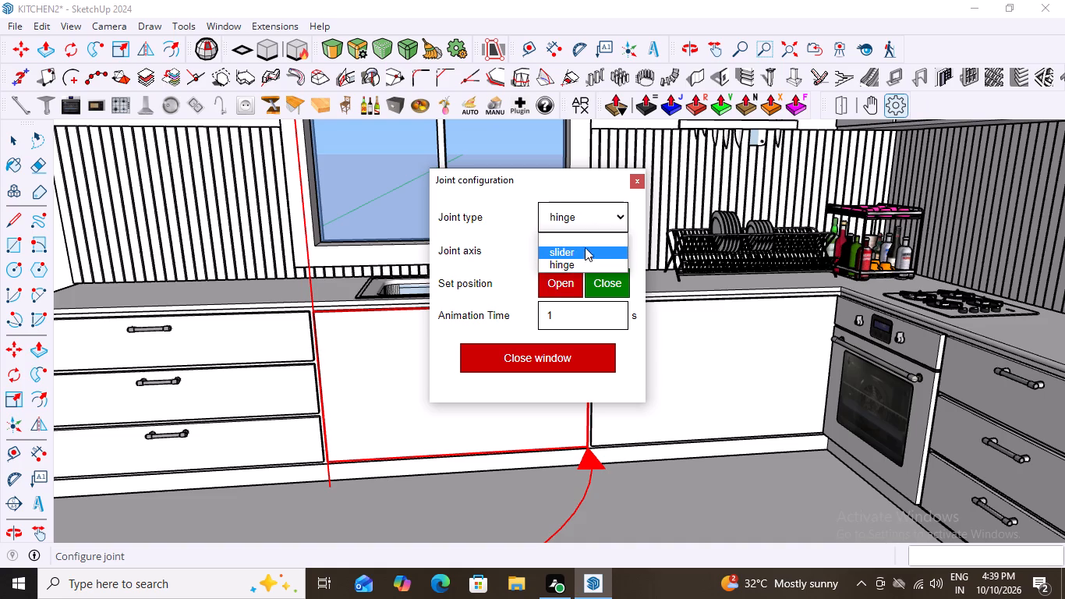
pyautogui.click(578, 262)
pyautogui.click(591, 250)
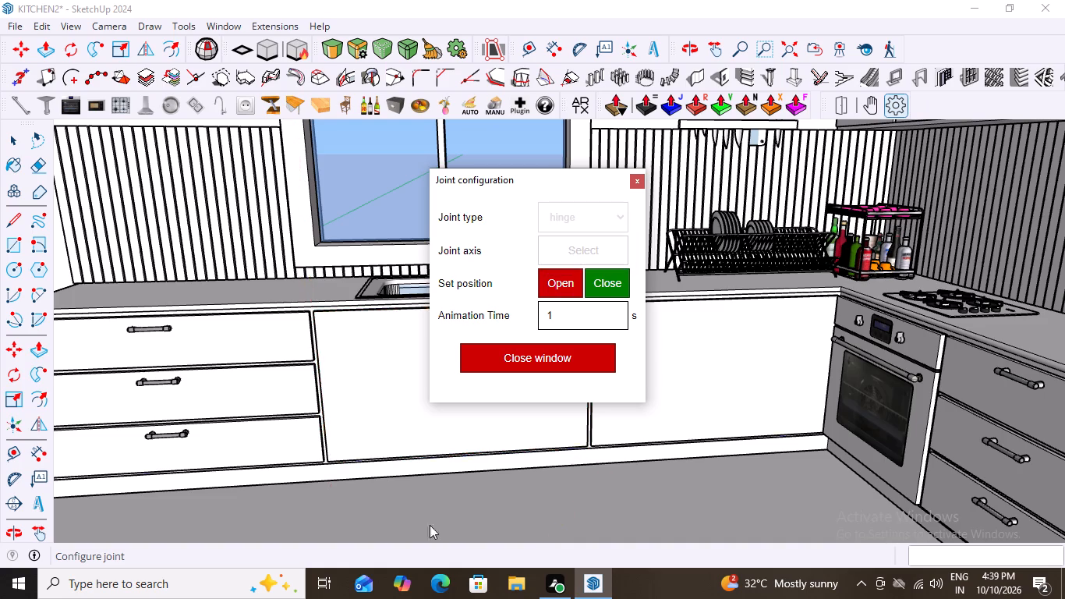
pyautogui.scroll(-10, 426, 542)
pyautogui.scroll(7, 429, 523)
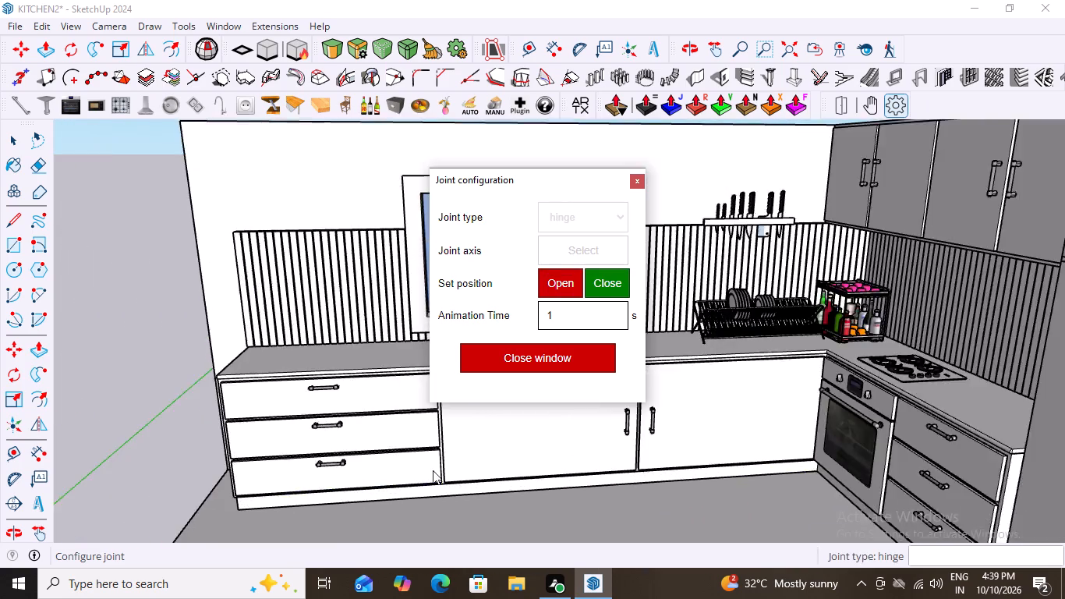
pyautogui.scroll(14, 433, 470)
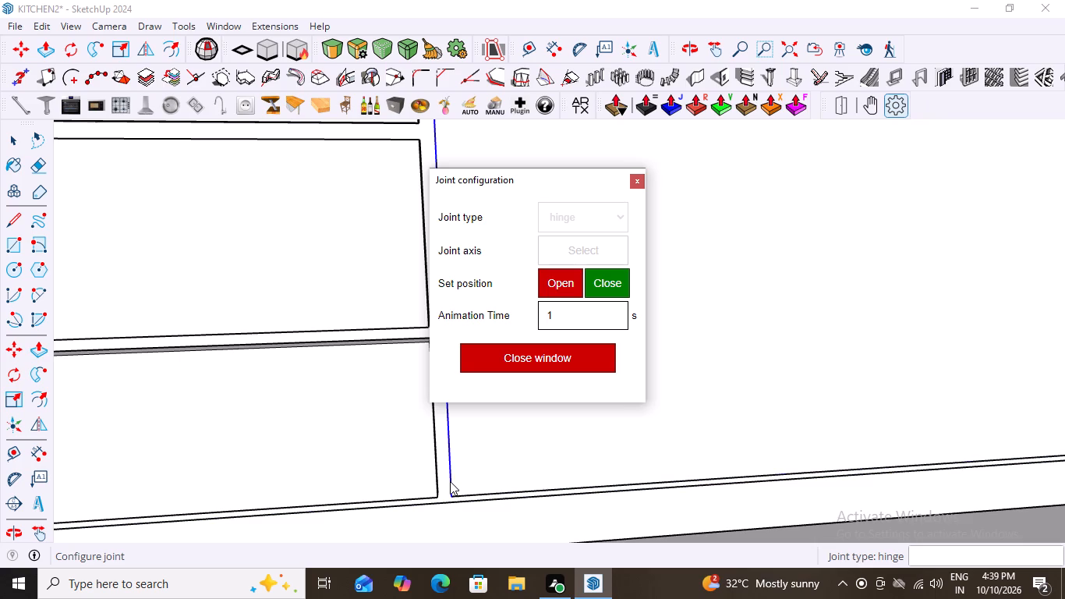
pyautogui.click(450, 477)
pyautogui.scroll(-11, 409, 506)
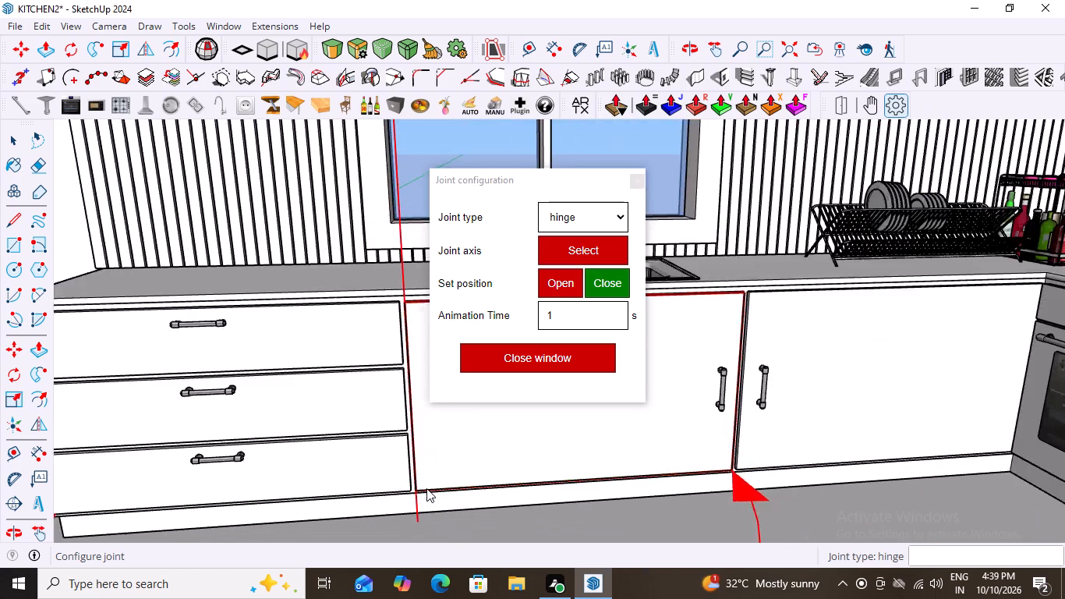
pyautogui.scroll(-9, 426, 488)
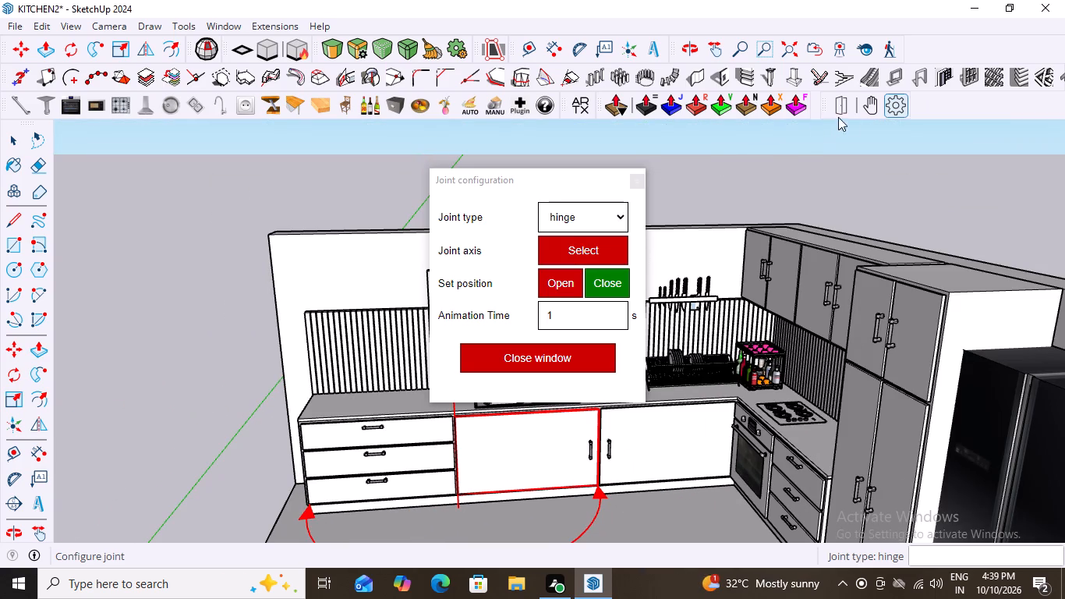
# Swing the cabinet door below the sink open around its hinge to expose the cabinet's interior.
pyautogui.click(872, 106)
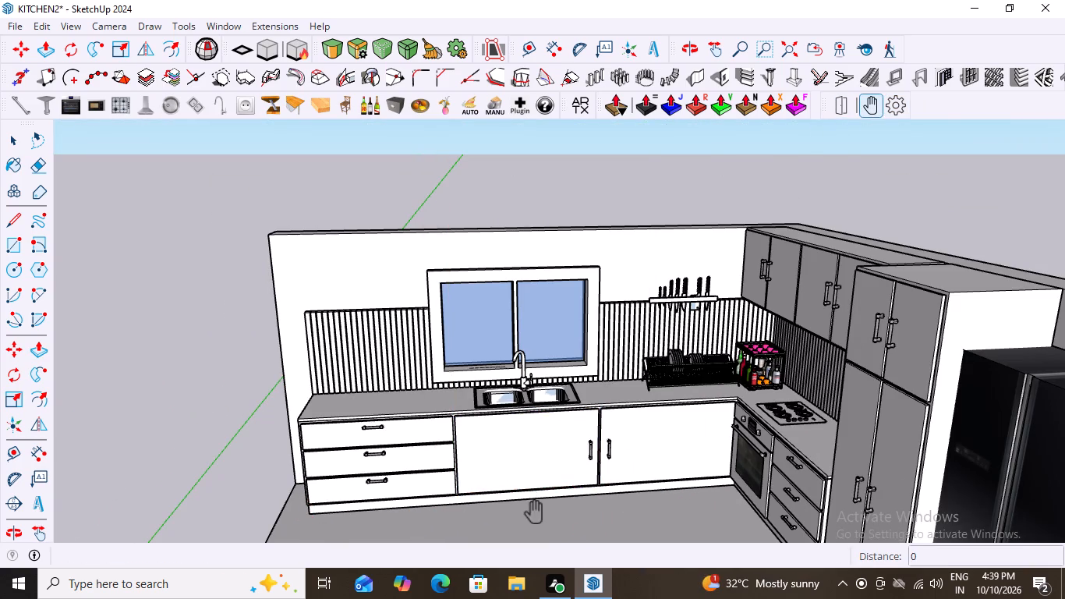
pyautogui.click(585, 484)
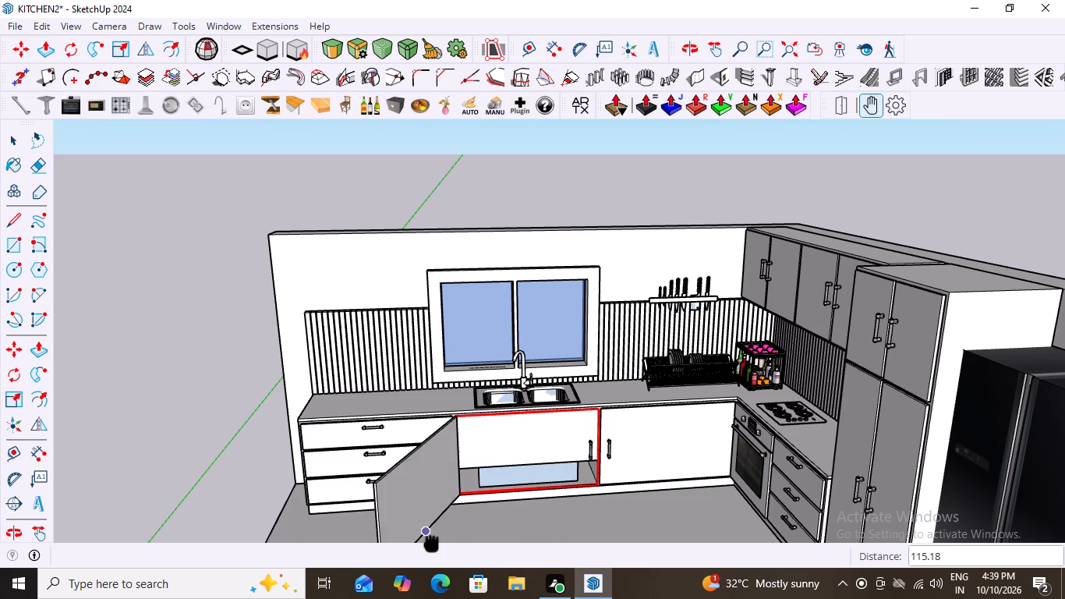
pyautogui.click(453, 519)
pyautogui.scroll(-5, 345, 452)
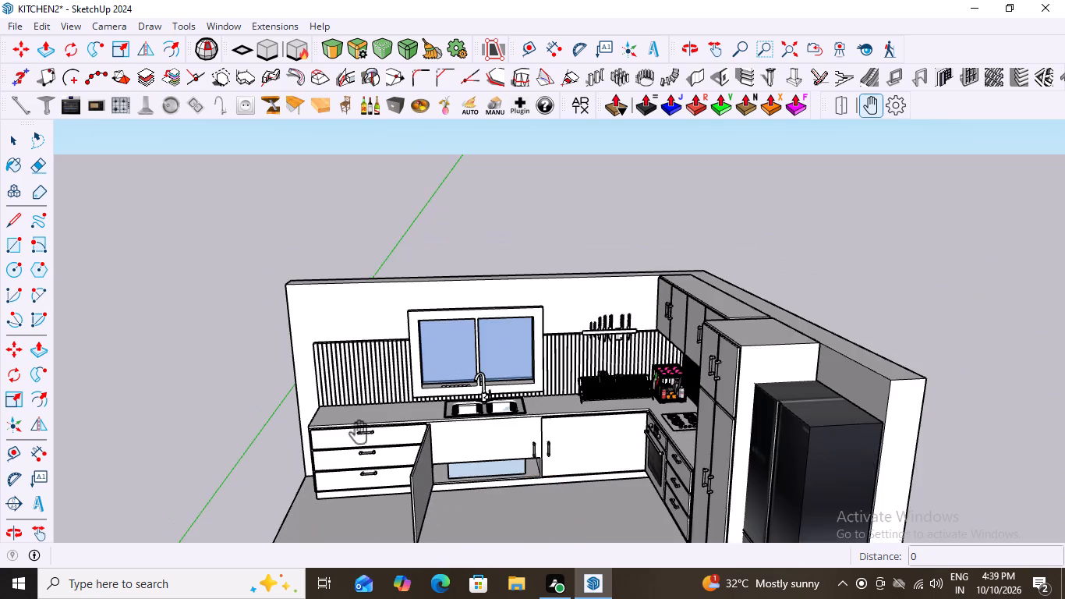
pyautogui.press('space')
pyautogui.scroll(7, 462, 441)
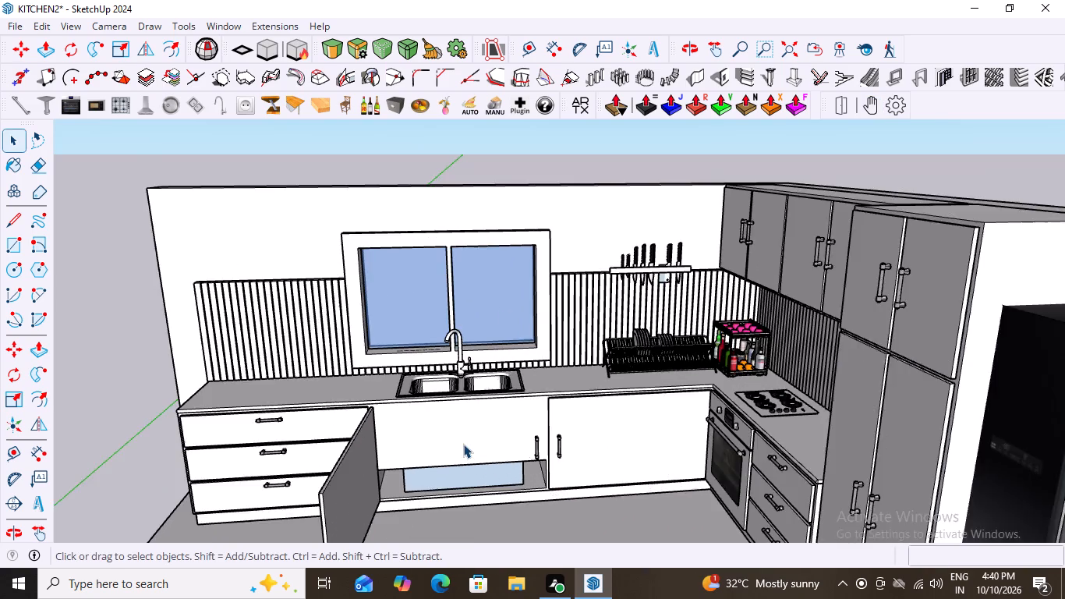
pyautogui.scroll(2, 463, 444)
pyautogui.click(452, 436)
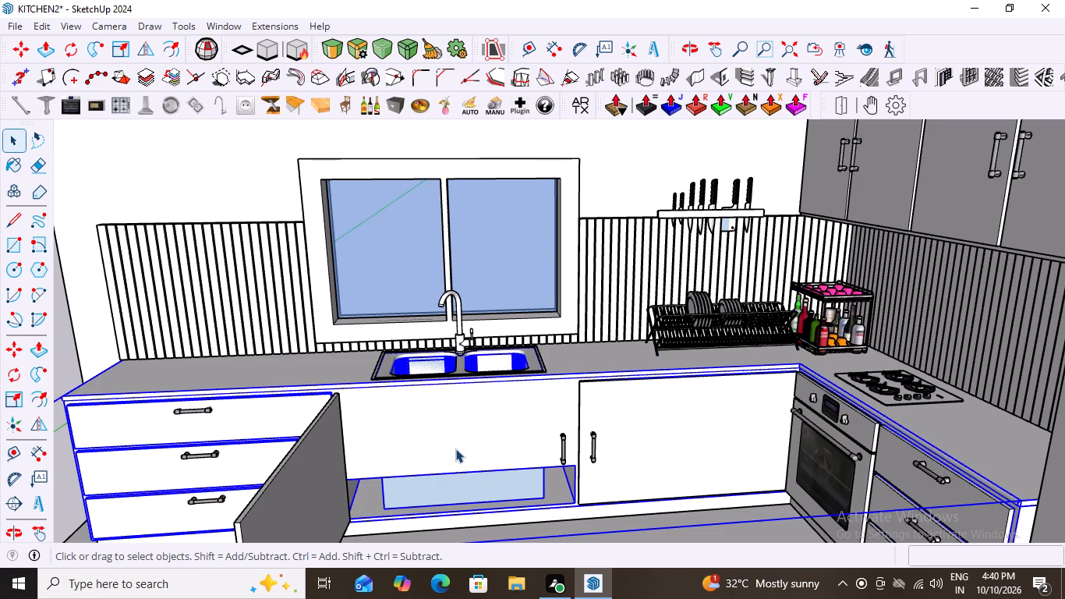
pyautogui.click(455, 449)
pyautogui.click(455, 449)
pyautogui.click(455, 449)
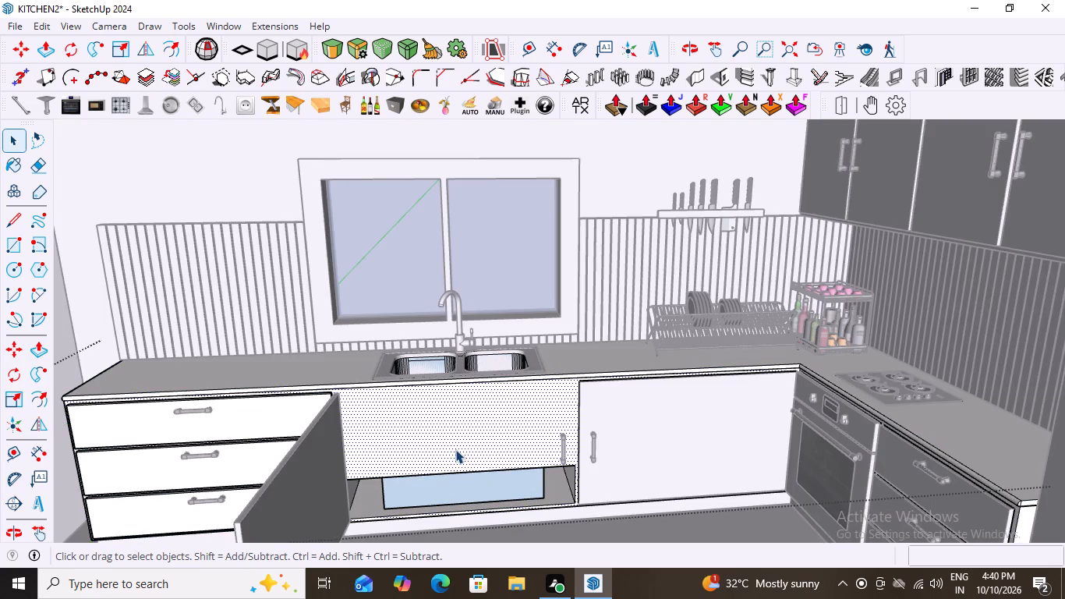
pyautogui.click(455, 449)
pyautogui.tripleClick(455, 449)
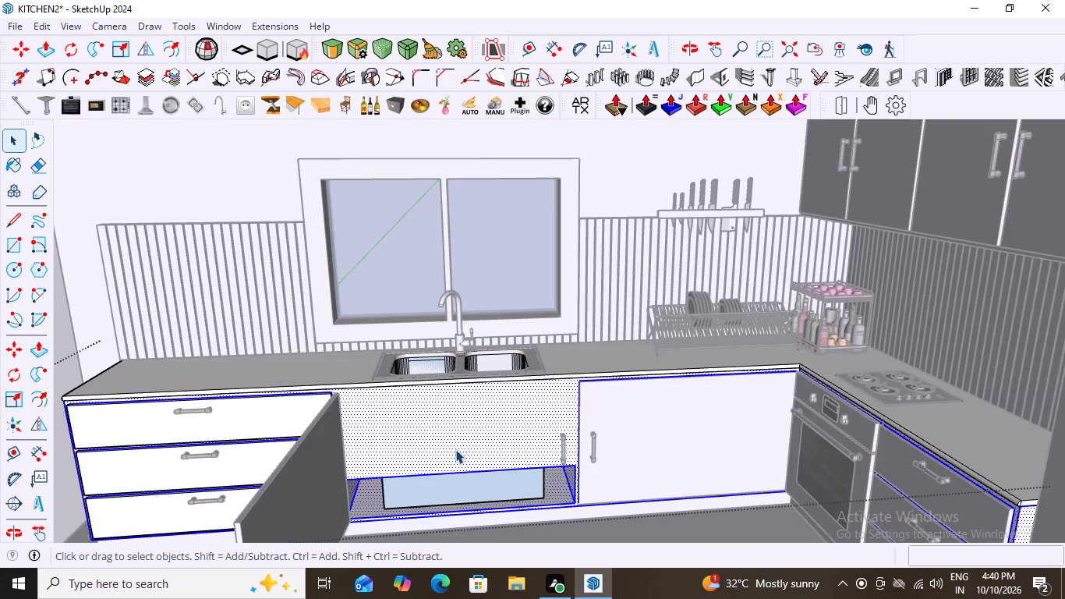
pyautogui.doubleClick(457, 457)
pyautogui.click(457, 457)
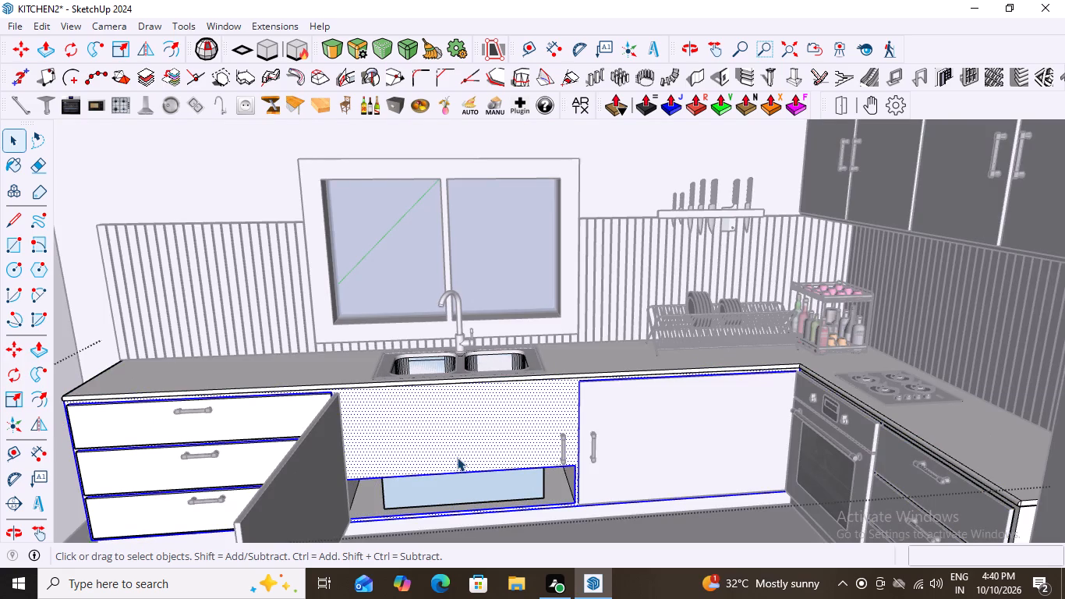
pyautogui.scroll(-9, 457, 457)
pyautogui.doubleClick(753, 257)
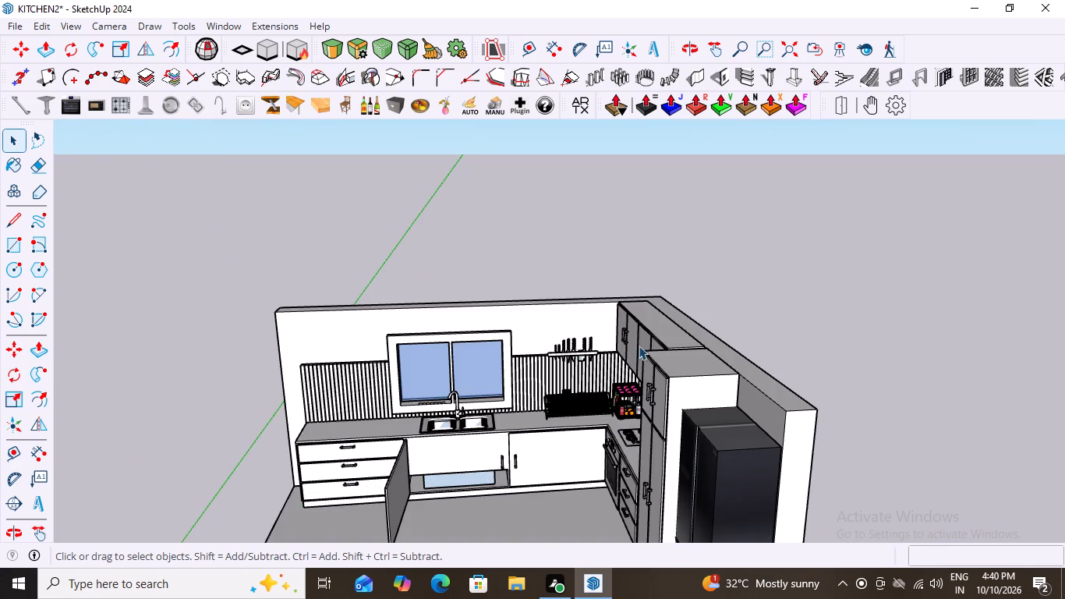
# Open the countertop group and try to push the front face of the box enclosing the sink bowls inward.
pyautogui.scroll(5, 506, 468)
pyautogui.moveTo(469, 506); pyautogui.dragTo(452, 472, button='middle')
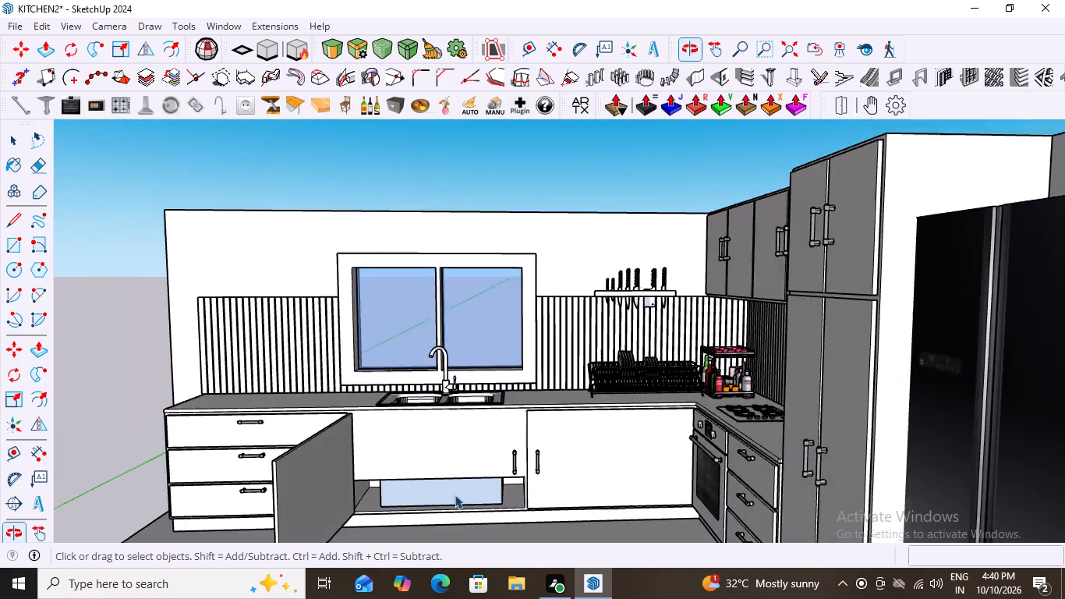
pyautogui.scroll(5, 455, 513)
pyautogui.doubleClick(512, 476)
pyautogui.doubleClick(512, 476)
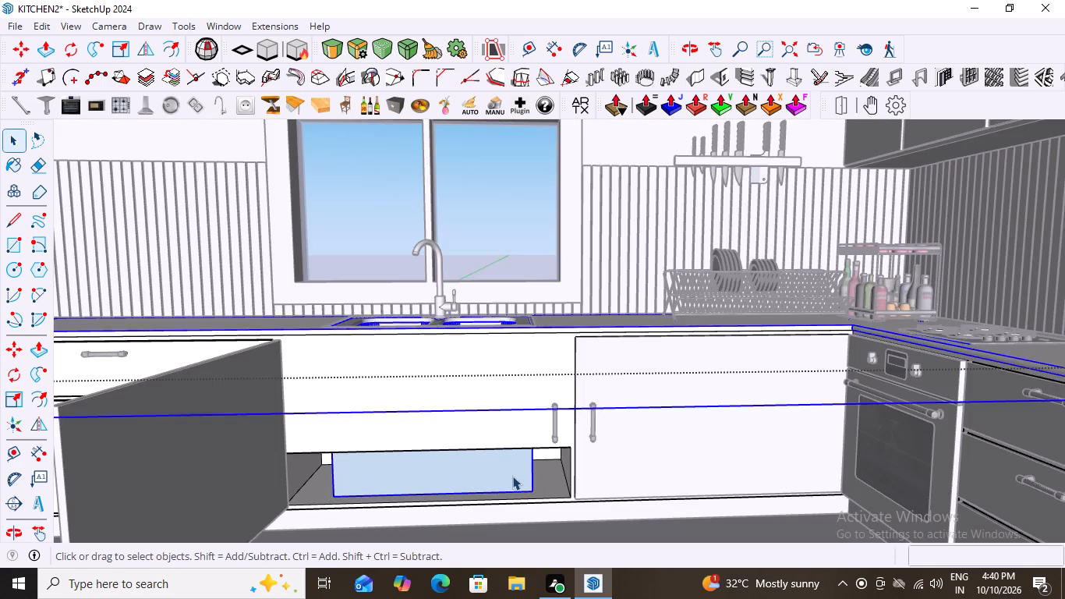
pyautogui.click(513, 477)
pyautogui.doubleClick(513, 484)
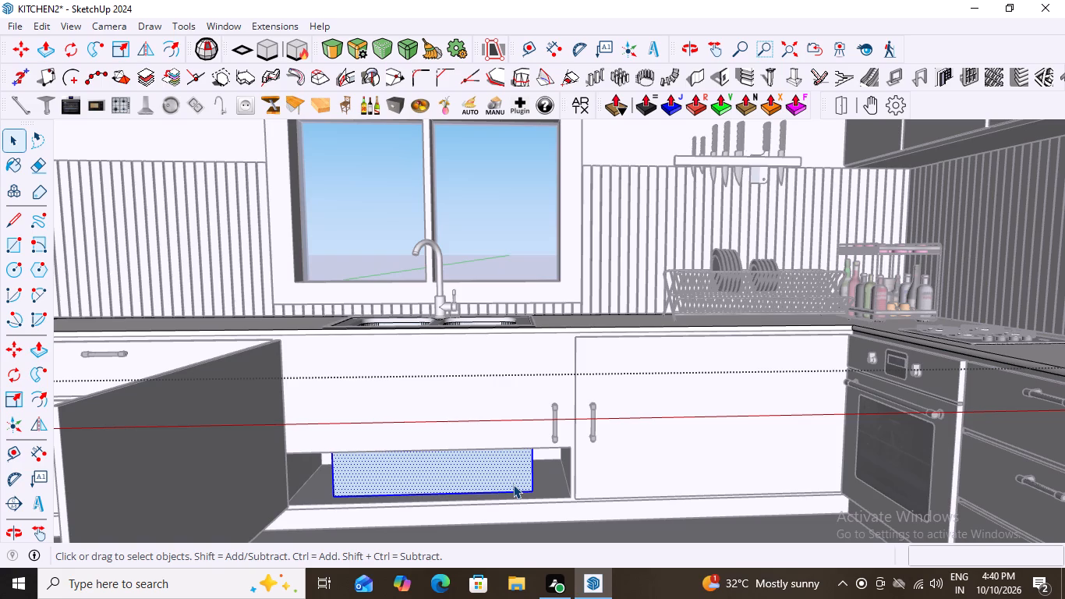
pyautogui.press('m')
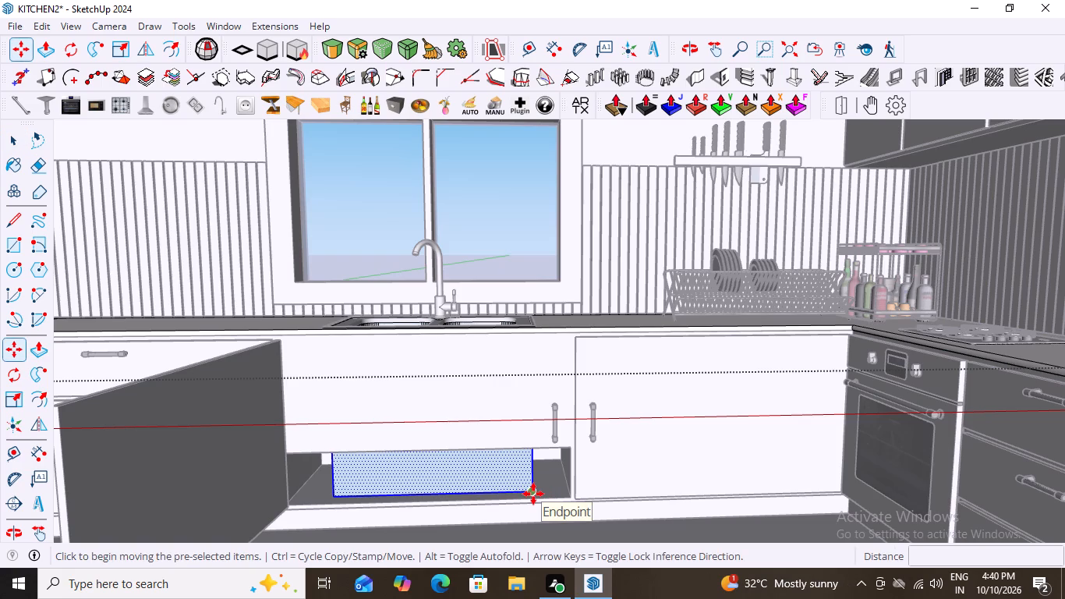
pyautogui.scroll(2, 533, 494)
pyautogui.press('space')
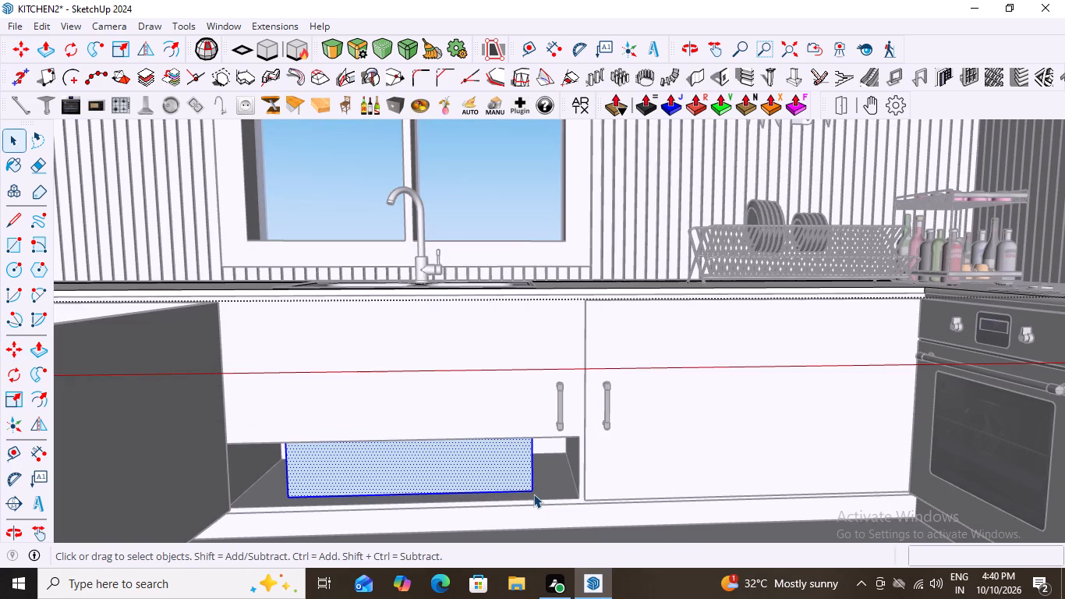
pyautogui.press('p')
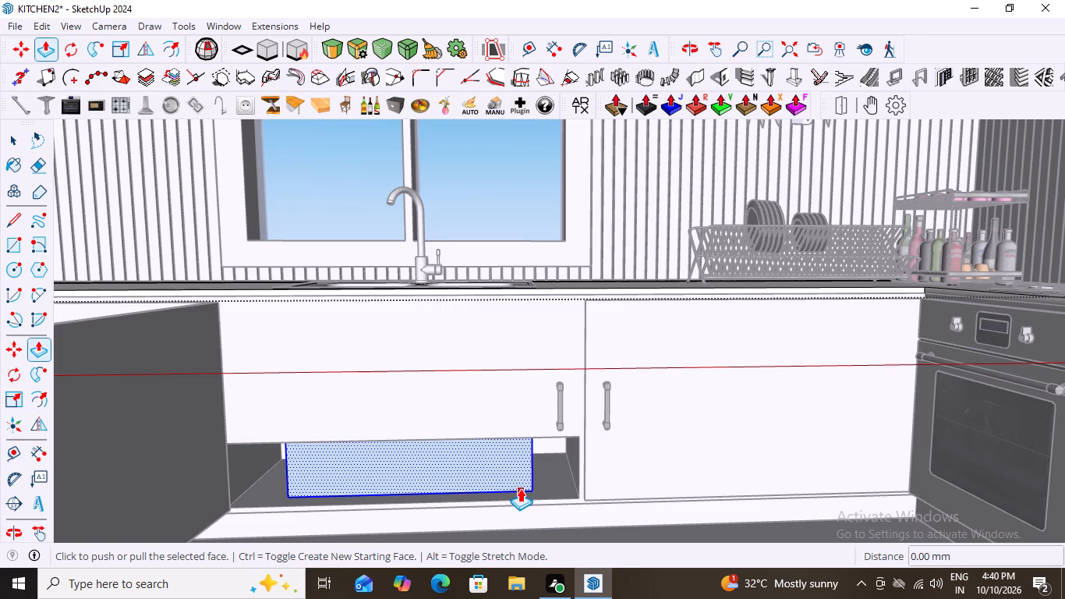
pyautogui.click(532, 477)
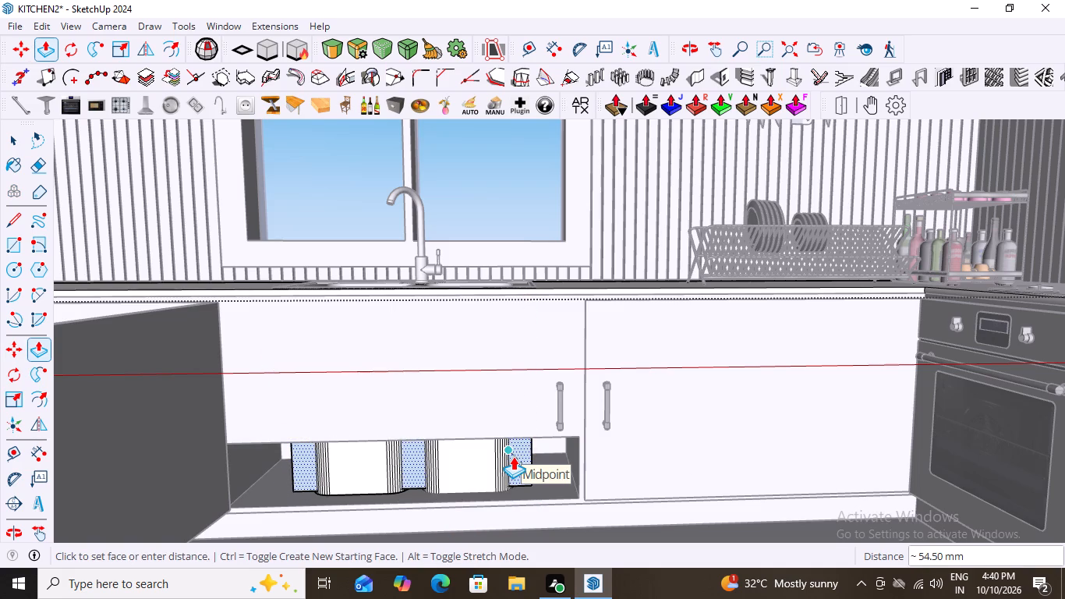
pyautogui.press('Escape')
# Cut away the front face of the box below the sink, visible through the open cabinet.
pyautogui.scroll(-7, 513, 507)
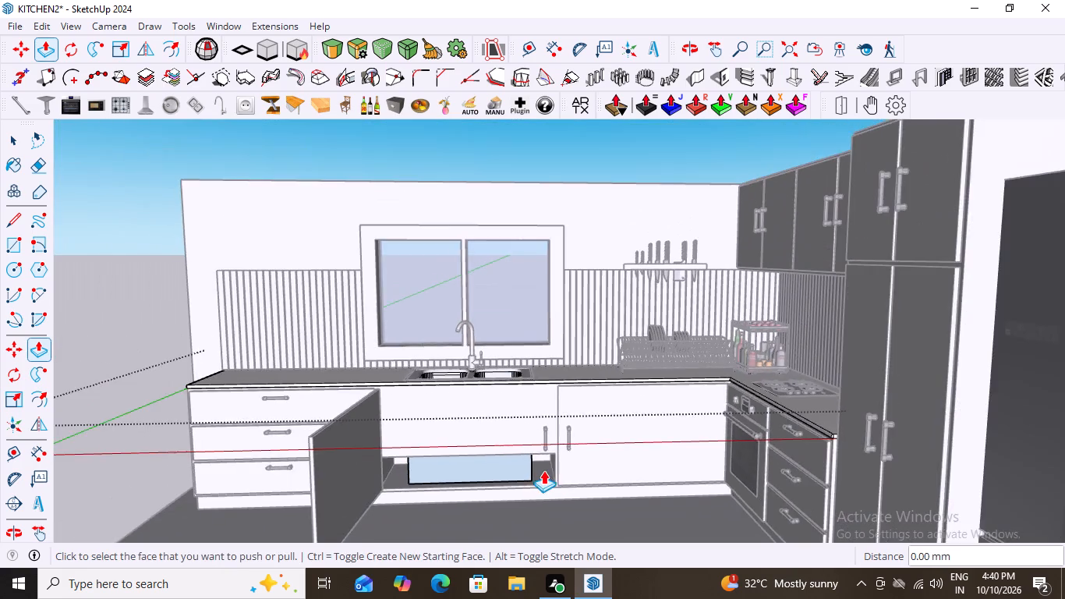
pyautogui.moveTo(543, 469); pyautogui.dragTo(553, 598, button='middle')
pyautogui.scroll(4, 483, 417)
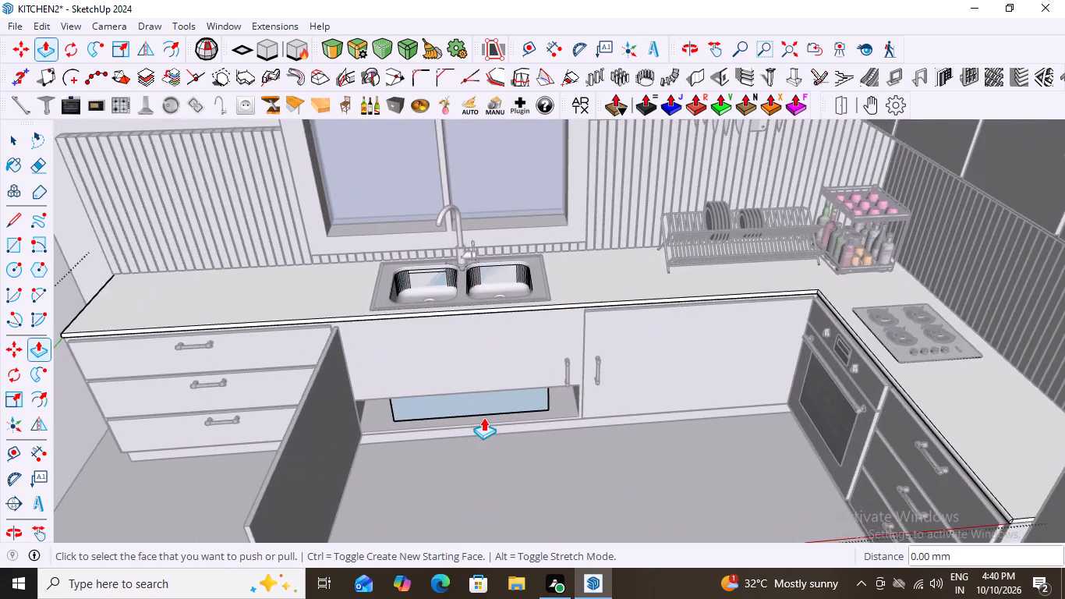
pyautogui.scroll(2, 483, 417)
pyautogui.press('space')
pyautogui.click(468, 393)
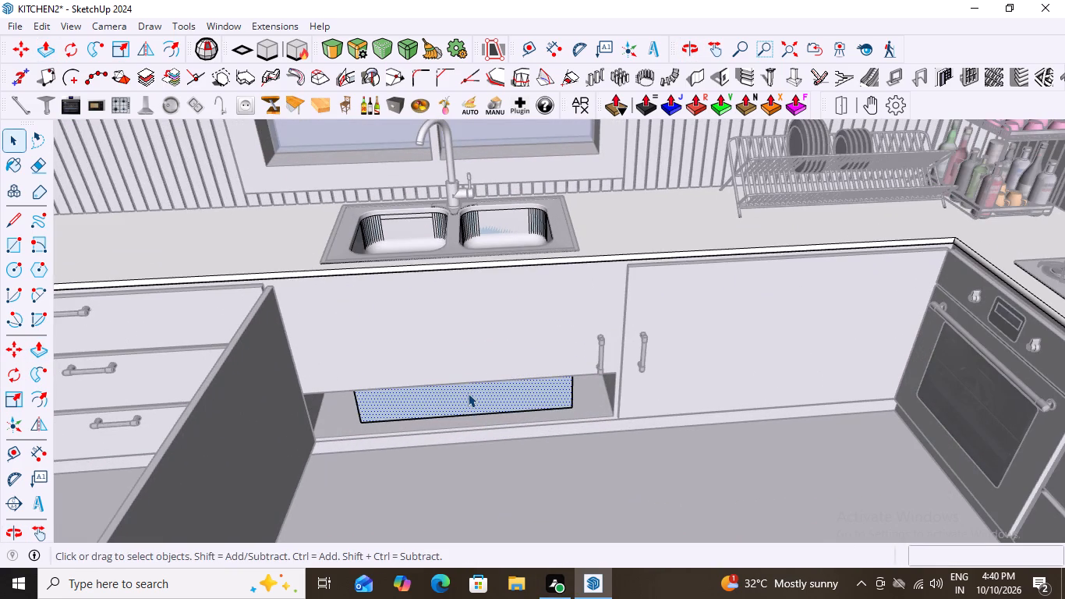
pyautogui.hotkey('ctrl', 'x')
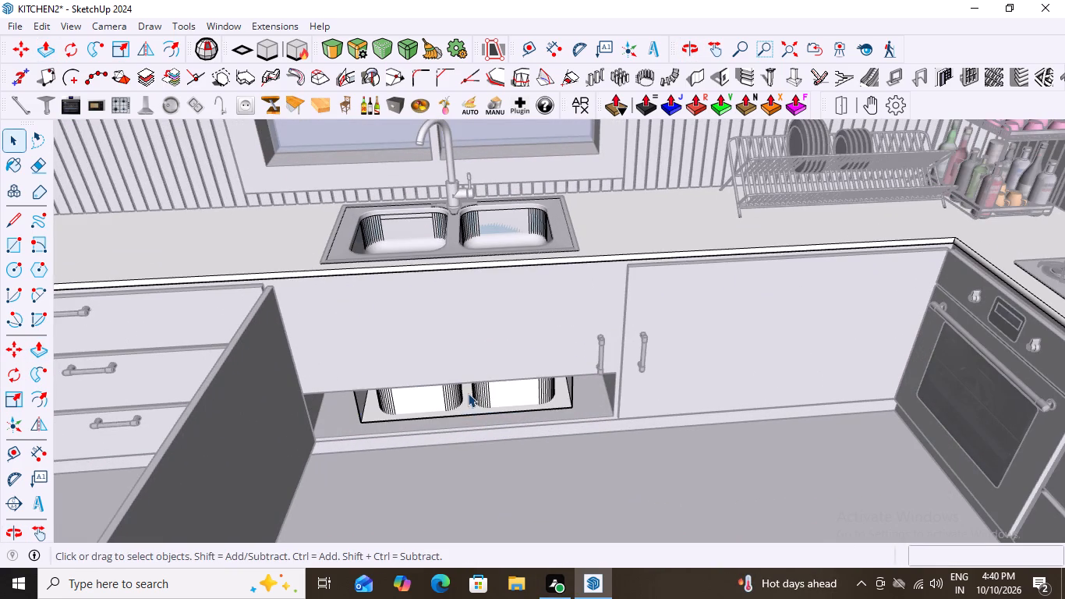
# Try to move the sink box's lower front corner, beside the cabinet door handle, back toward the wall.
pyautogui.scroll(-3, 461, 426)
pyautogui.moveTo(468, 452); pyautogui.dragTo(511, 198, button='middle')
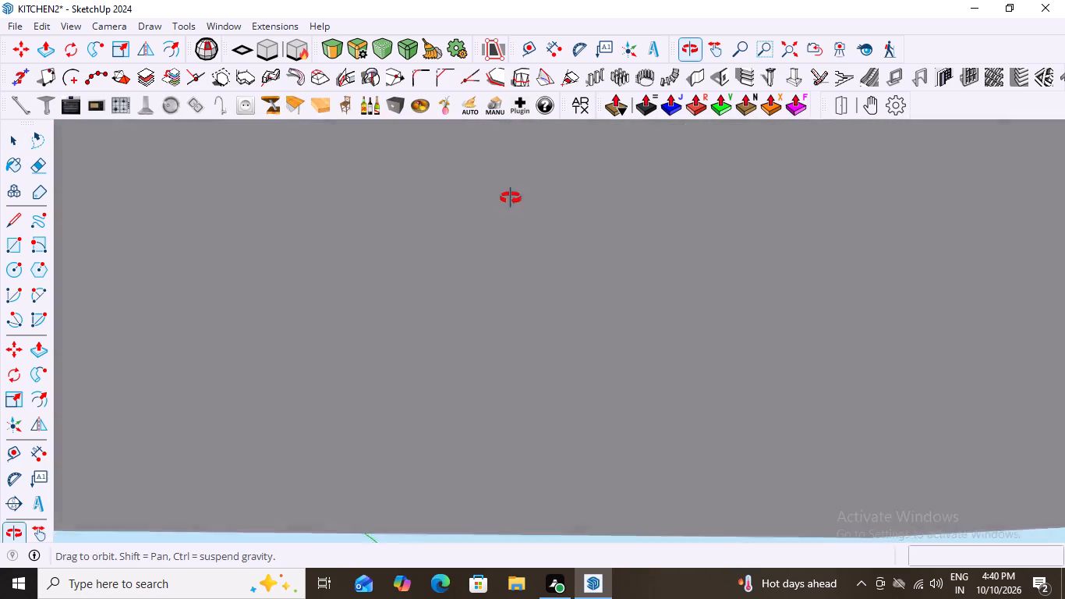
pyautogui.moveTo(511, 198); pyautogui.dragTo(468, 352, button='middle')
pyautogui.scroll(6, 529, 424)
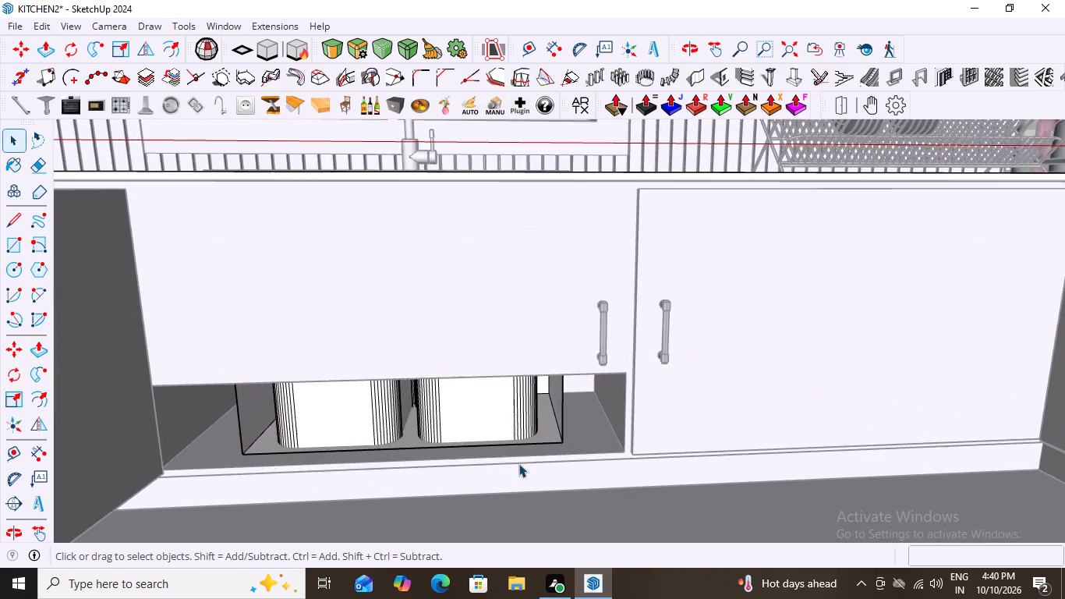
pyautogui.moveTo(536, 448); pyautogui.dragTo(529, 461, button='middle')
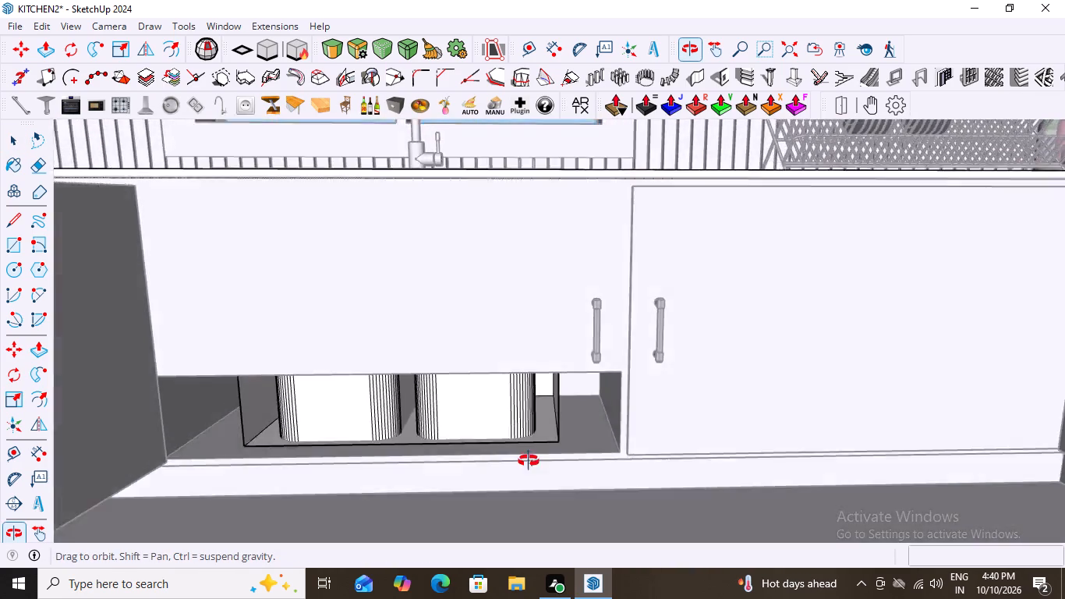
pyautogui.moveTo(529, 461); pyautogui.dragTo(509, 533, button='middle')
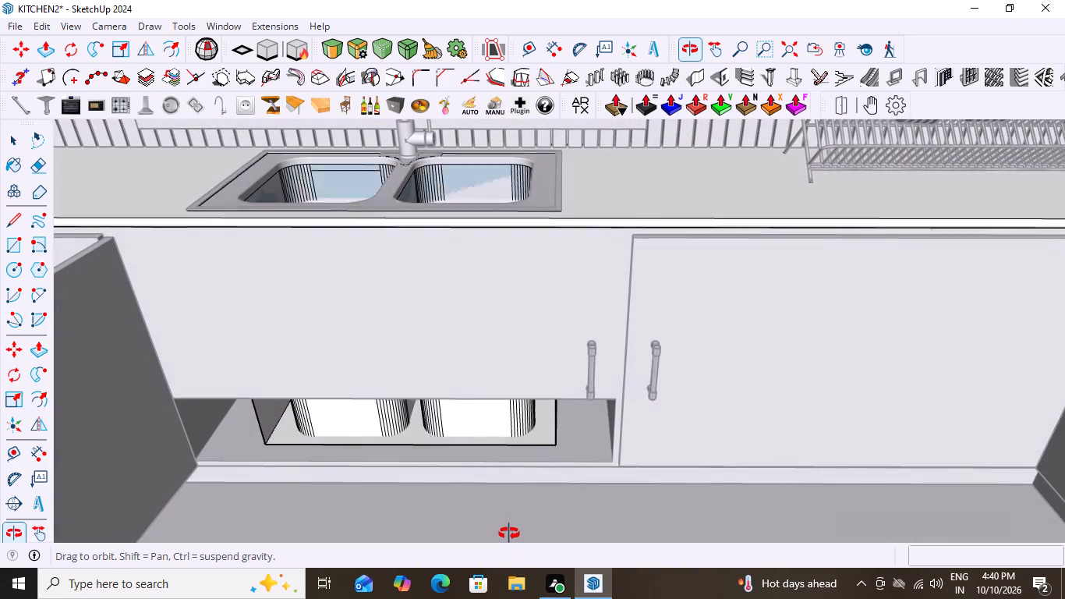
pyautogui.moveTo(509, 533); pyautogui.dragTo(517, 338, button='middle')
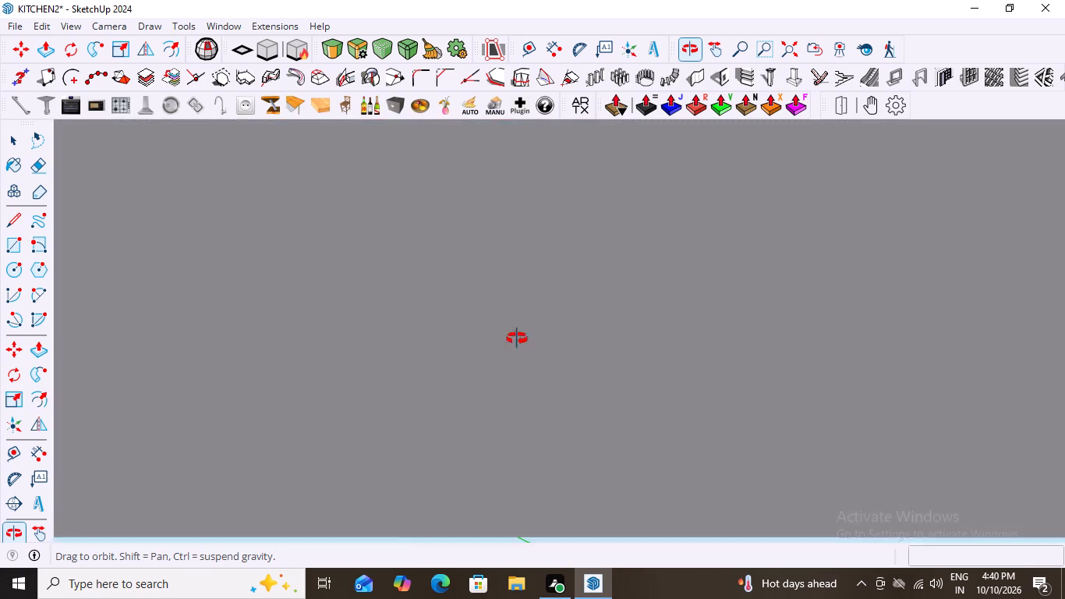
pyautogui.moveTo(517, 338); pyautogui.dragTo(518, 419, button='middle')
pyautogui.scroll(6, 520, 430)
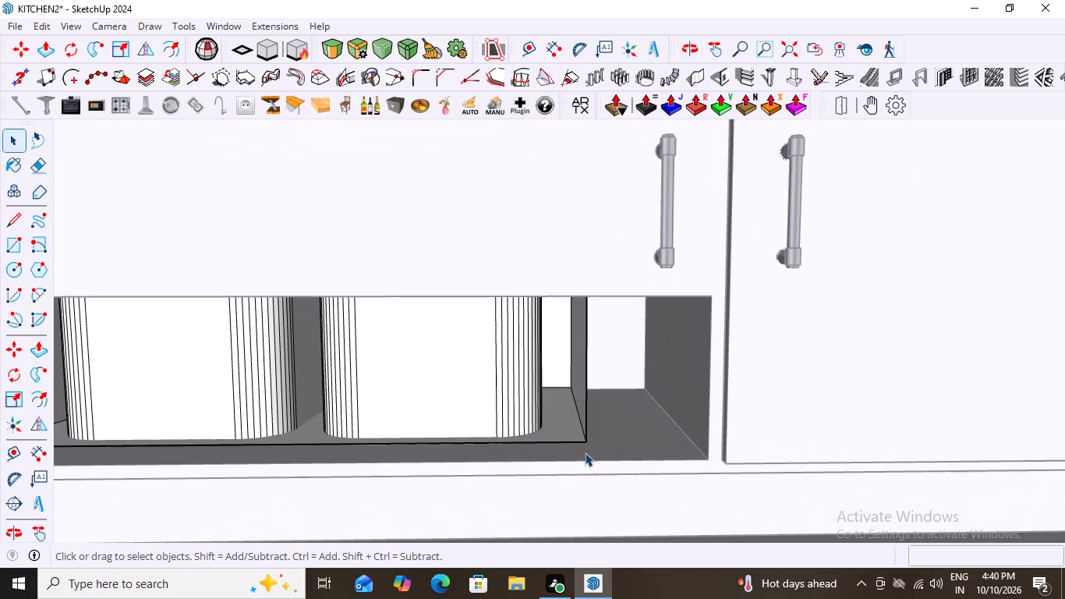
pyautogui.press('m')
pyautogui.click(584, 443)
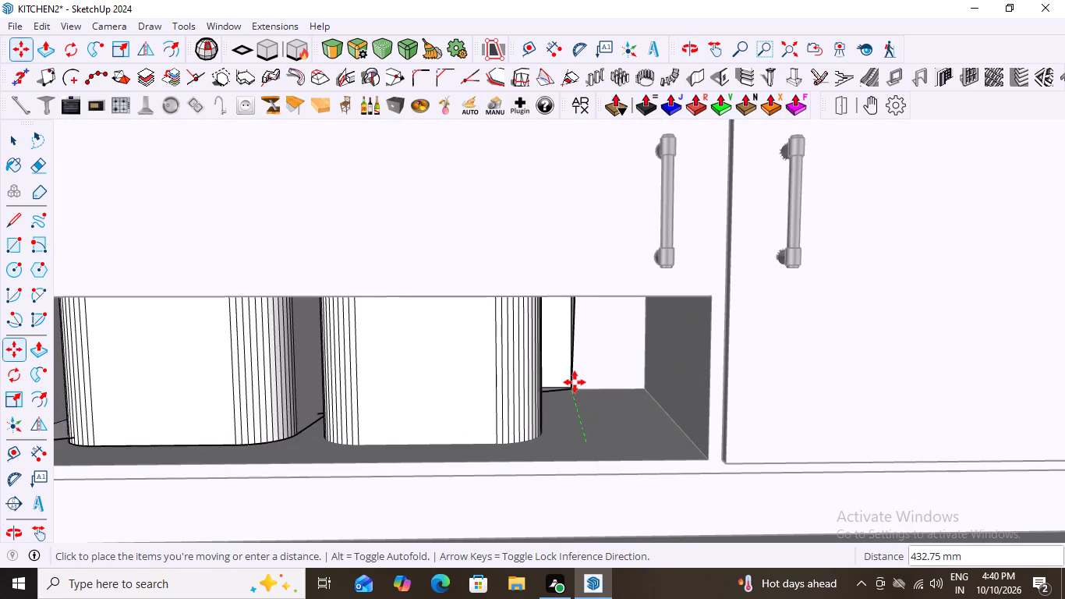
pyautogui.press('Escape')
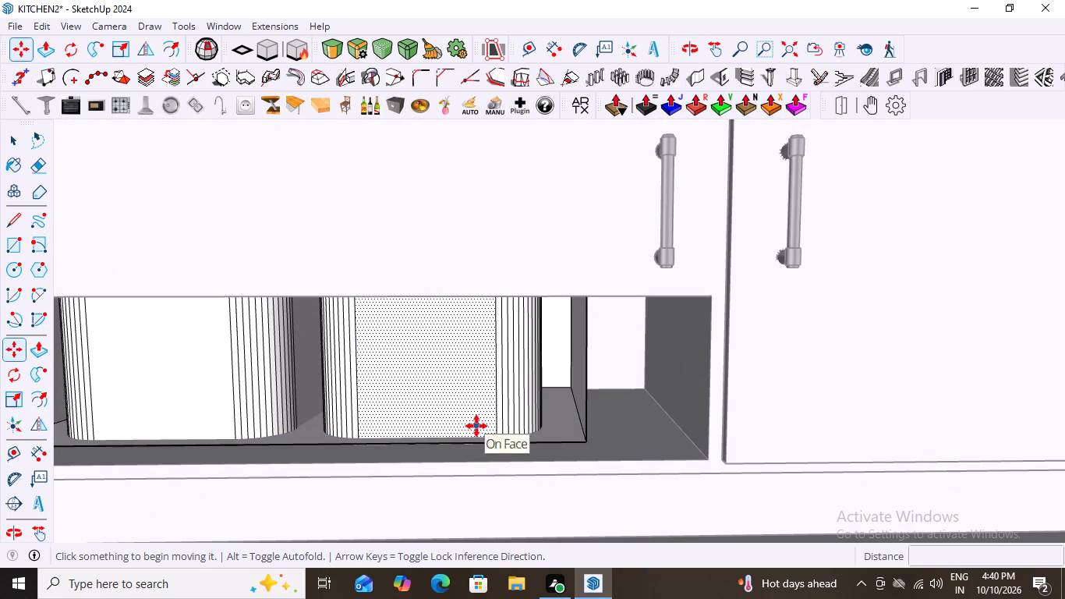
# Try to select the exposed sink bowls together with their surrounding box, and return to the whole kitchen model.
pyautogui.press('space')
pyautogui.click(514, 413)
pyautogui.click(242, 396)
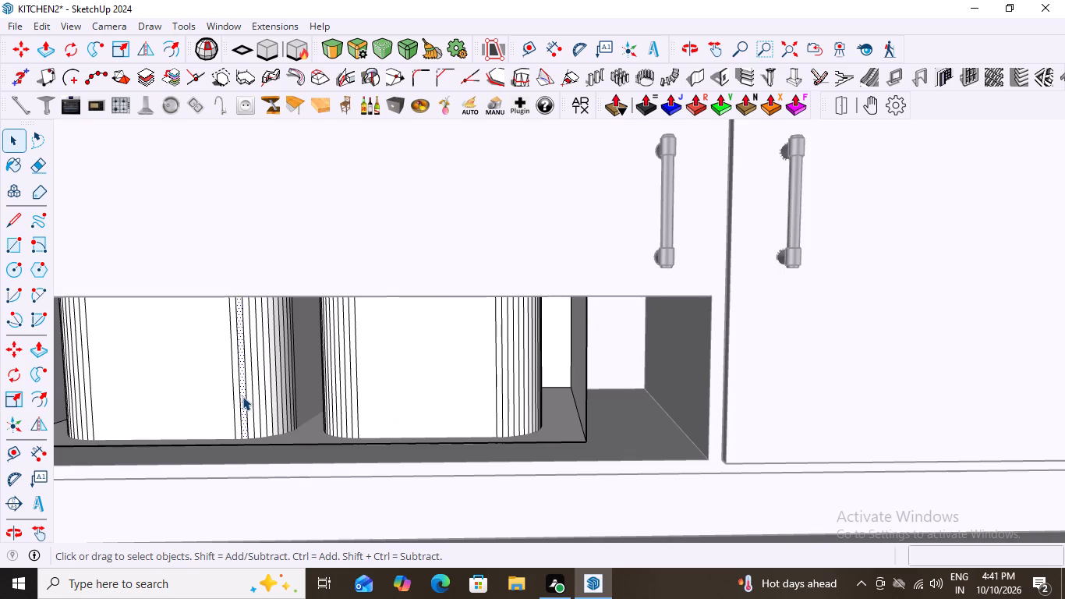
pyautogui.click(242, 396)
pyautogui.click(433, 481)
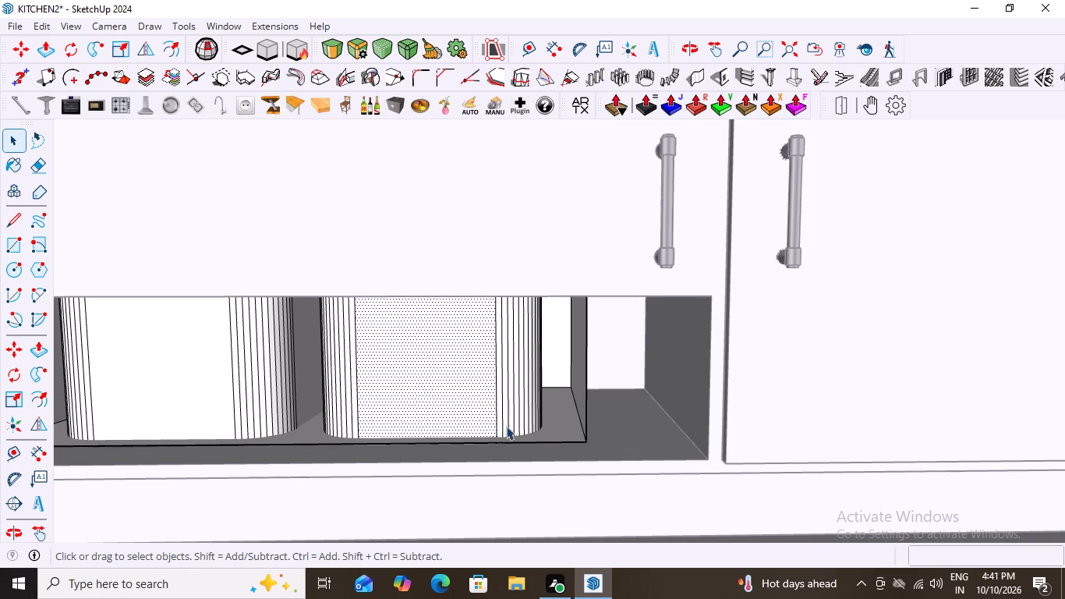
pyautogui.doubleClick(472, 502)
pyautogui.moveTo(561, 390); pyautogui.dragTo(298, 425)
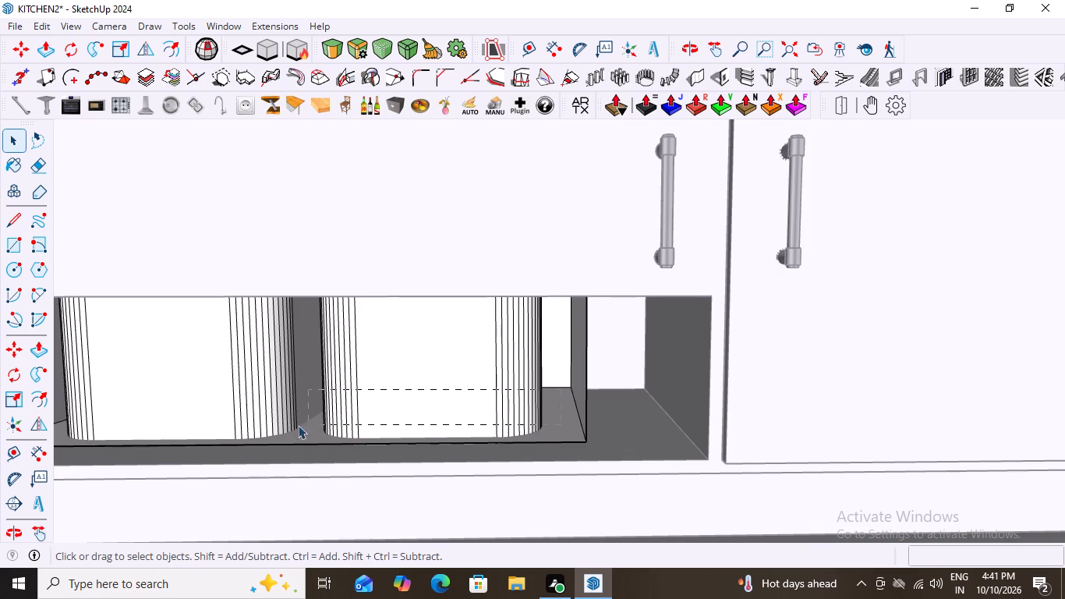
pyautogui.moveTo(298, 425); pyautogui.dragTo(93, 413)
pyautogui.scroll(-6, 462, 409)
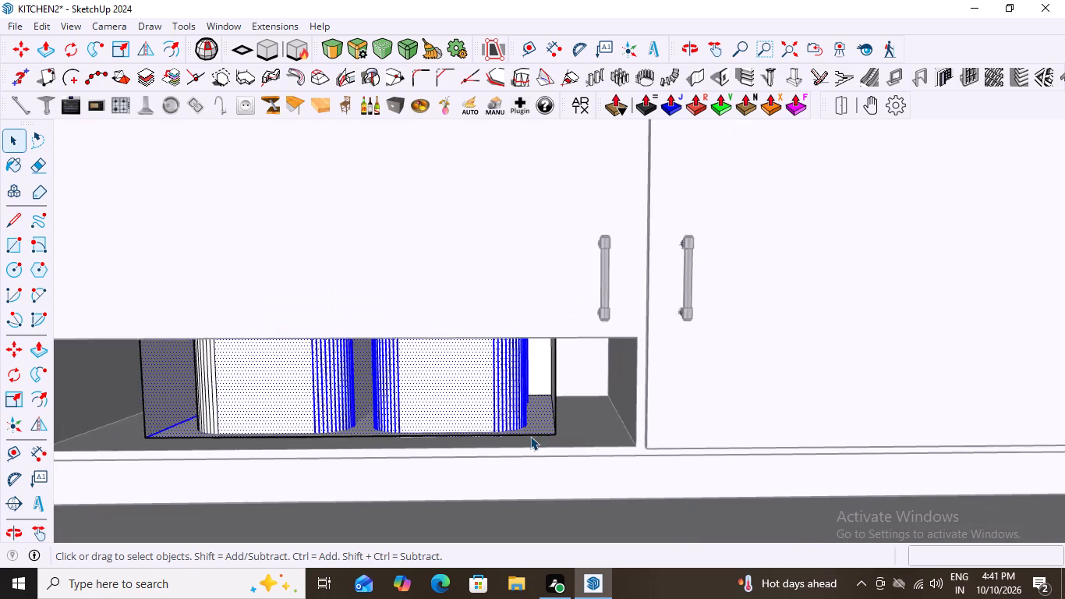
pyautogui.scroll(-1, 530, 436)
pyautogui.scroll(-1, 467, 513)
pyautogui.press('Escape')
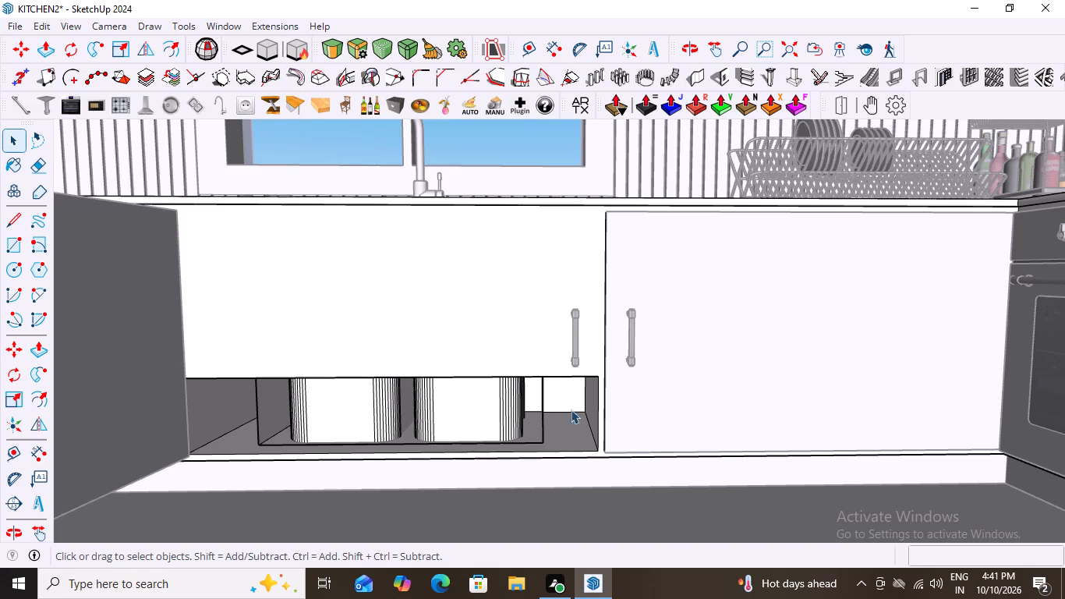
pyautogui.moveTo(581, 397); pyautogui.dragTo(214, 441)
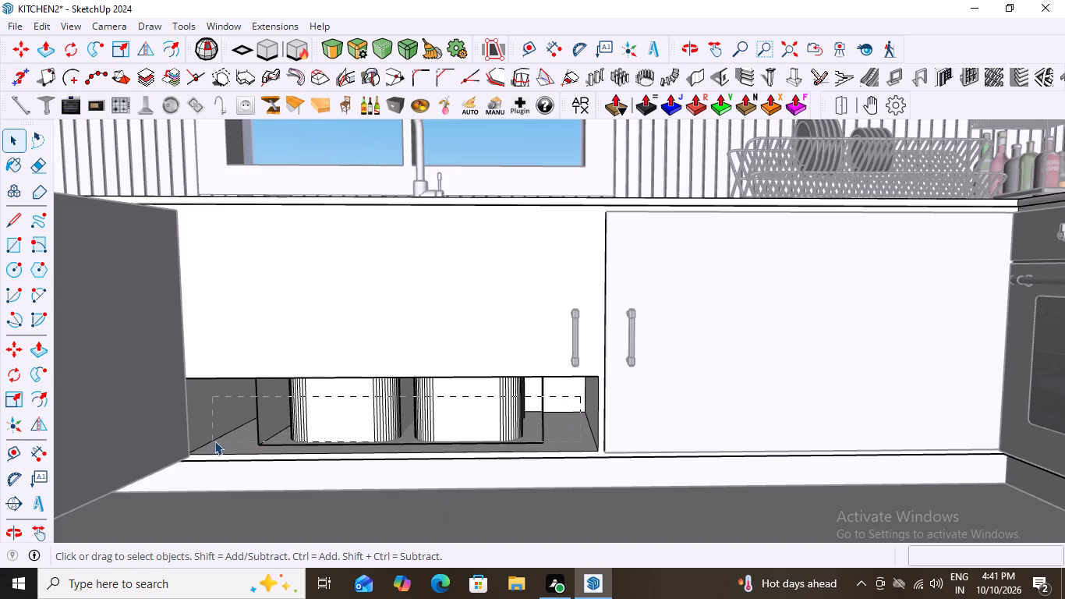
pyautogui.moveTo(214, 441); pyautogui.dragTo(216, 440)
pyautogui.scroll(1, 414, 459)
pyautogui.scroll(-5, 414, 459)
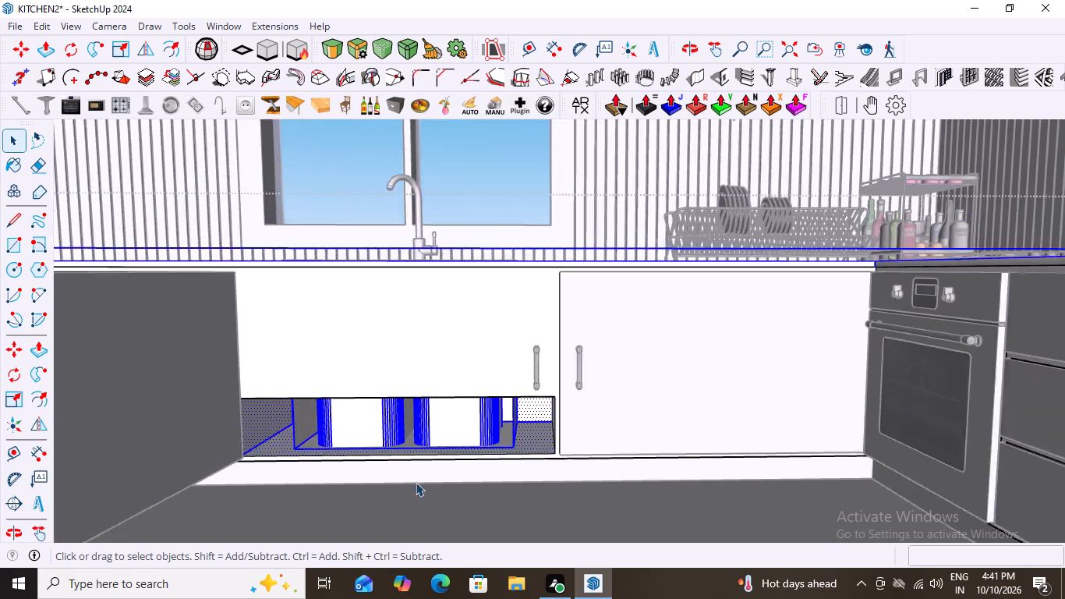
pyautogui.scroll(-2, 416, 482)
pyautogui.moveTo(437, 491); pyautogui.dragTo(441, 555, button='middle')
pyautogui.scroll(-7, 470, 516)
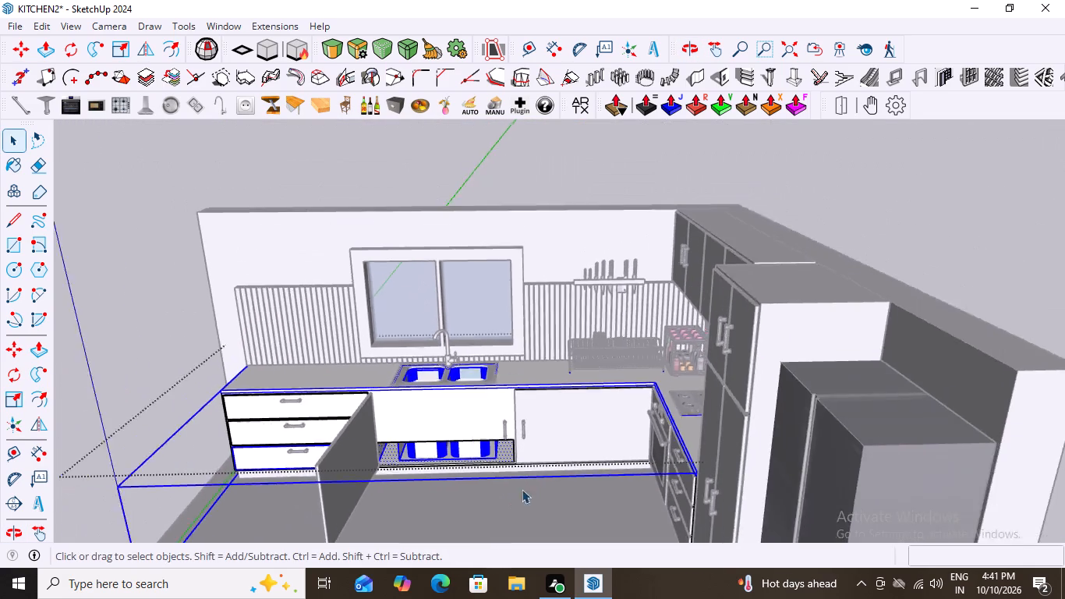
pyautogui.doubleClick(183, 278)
# Examine the exposed sink bowls inside the open cabinet and the surrounding kitchen from several angles.
pyautogui.scroll(5, 344, 480)
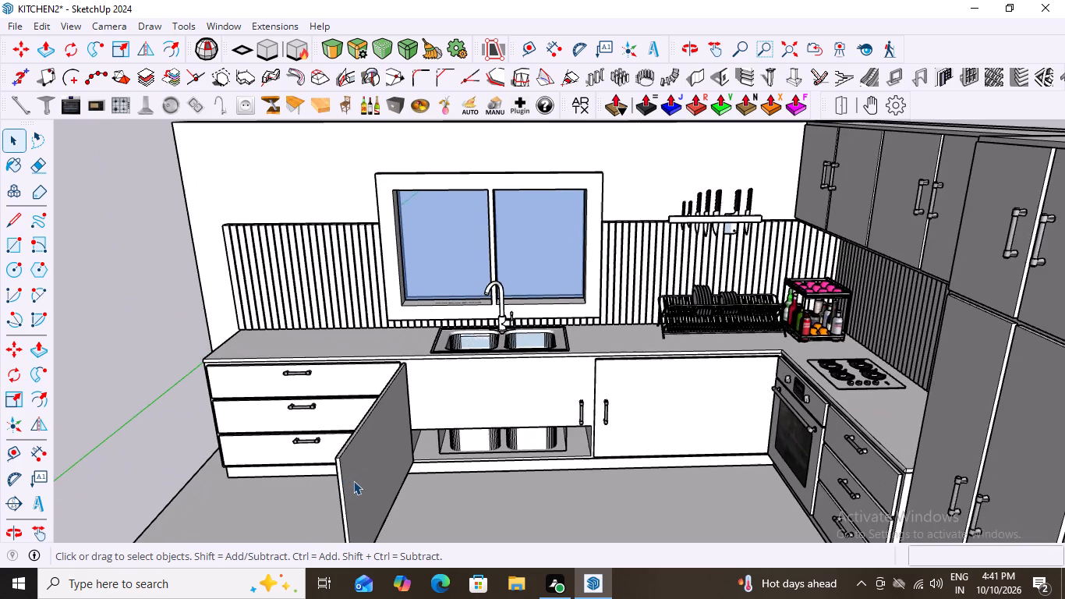
pyautogui.moveTo(412, 478); pyautogui.dragTo(427, 514, button='middle')
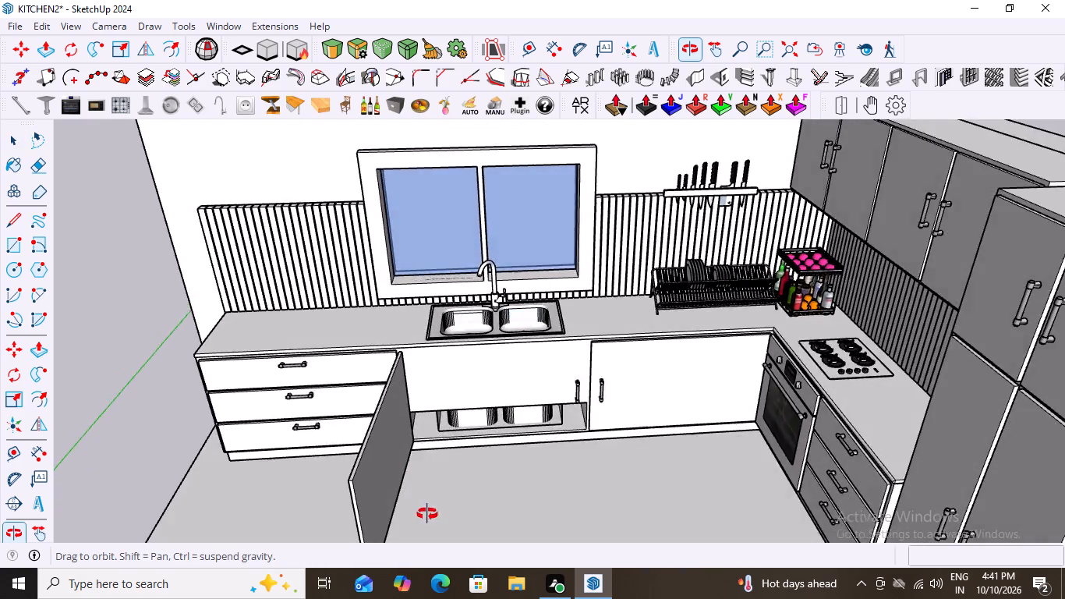
pyautogui.moveTo(427, 514); pyautogui.dragTo(441, 491, button='middle')
pyautogui.scroll(5, 497, 452)
pyautogui.moveTo(521, 477); pyautogui.dragTo(460, 368, button='middle')
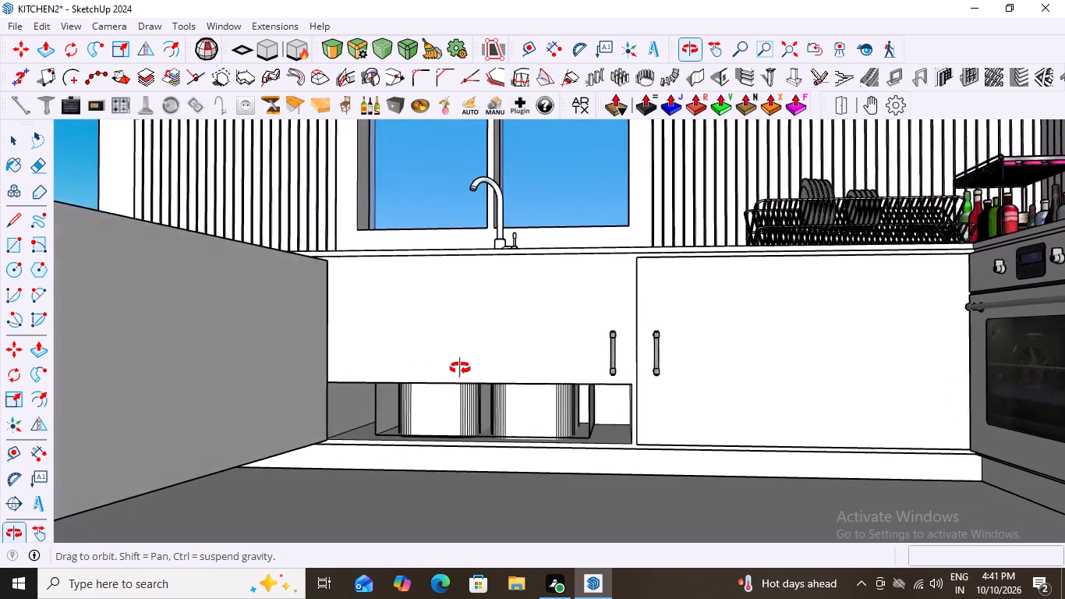
pyautogui.moveTo(460, 368); pyautogui.dragTo(526, 390, button='middle')
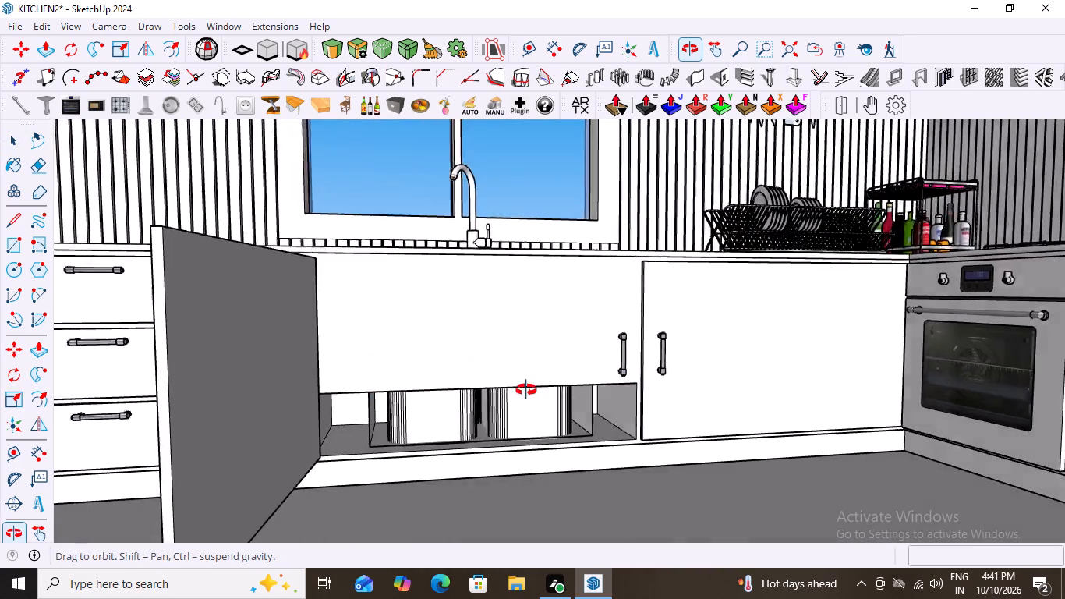
pyautogui.moveTo(526, 390); pyautogui.dragTo(409, 506, button='middle')
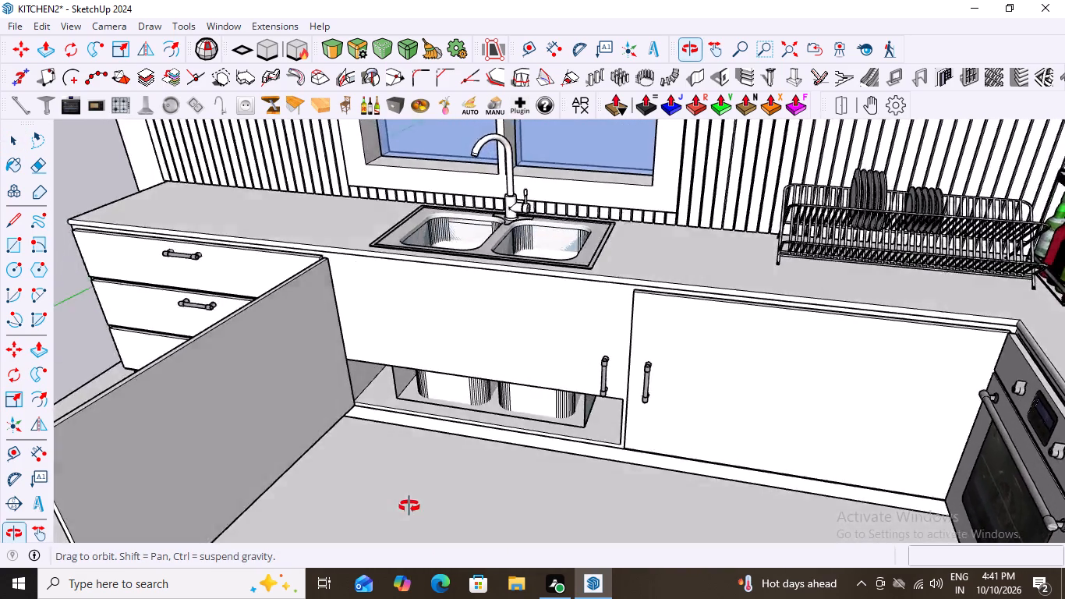
pyautogui.moveTo(409, 506); pyautogui.dragTo(496, 451, button='middle')
pyautogui.scroll(-6, 496, 451)
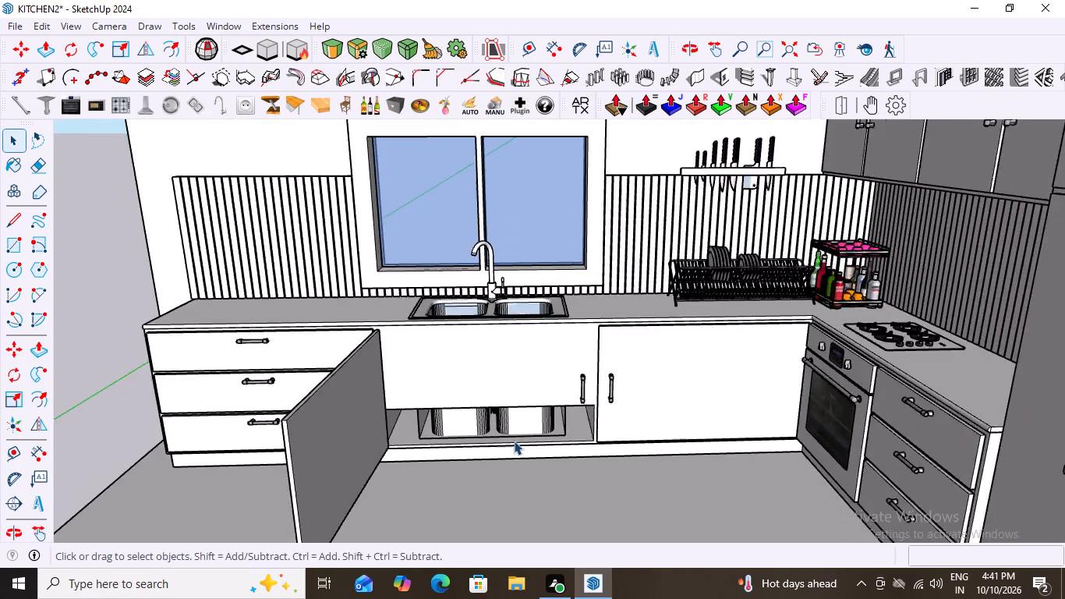
pyautogui.scroll(-4, 514, 441)
pyautogui.moveTo(494, 466); pyautogui.dragTo(515, 519, button='middle')
pyautogui.press('Escape')
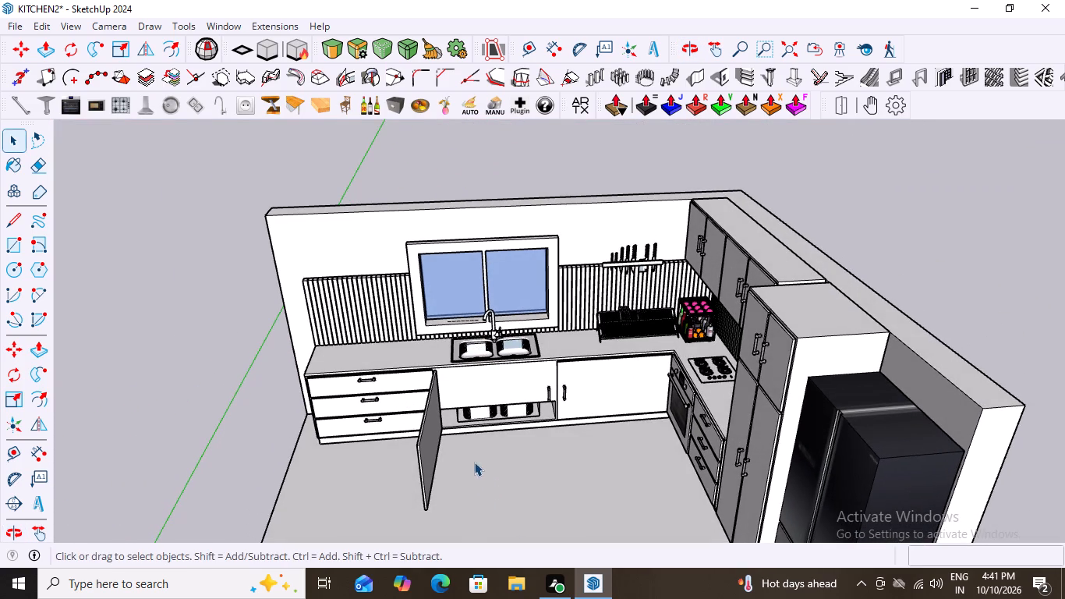
# Undo the removal of the front face from the box below the sink.
pyautogui.hotkey('ctrl', 'z')
pyautogui.hotkey('ctrl', 'z')
pyautogui.hotkey('ctrl', 'z')
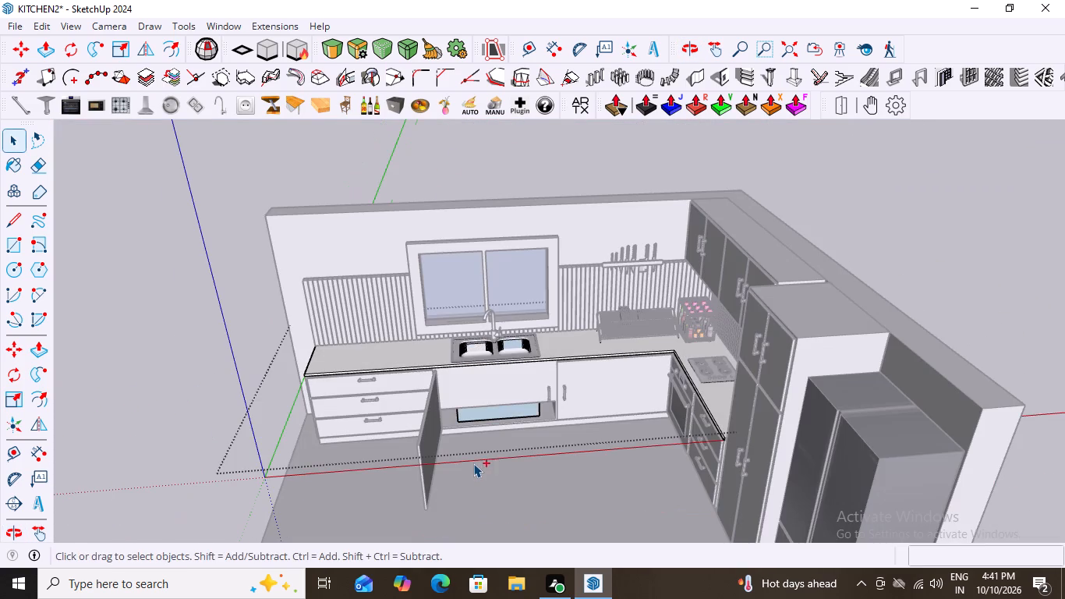
# Undo the recent edits around the sink box, back through the opening of the base cabinet door below the sink.
pyautogui.hotkey('ctrl', 'z')
pyautogui.hotkey('ctrl', 'z')
pyautogui.hotkey('ctrl', 'z')
pyautogui.hotkey('ctrl', 'z')
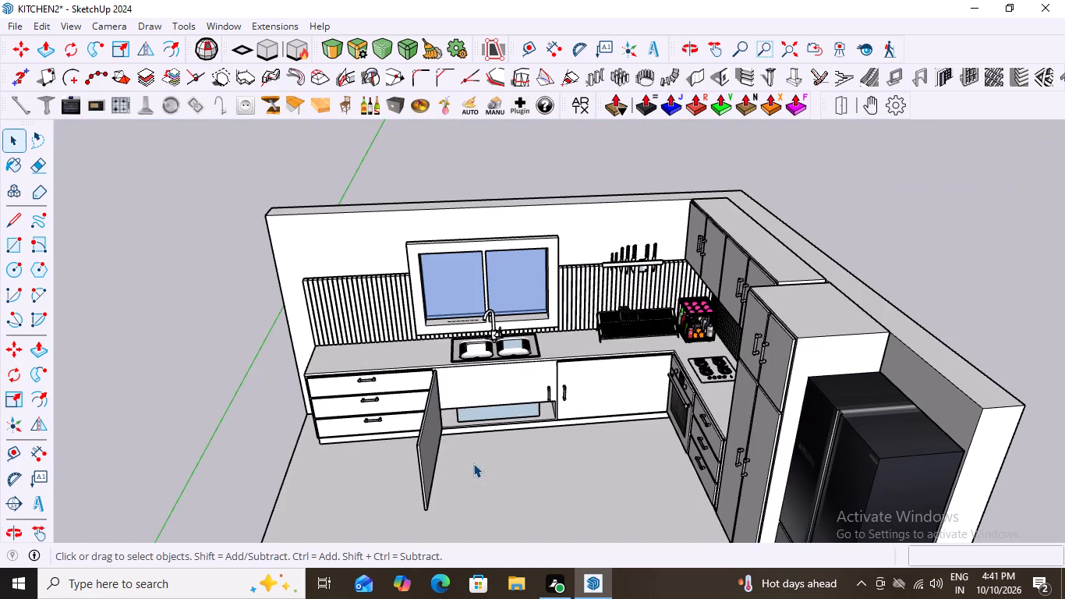
pyautogui.hotkey('ctrl', 'z')
pyautogui.scroll(-5, 377, 405)
pyautogui.doubleClick(737, 278)
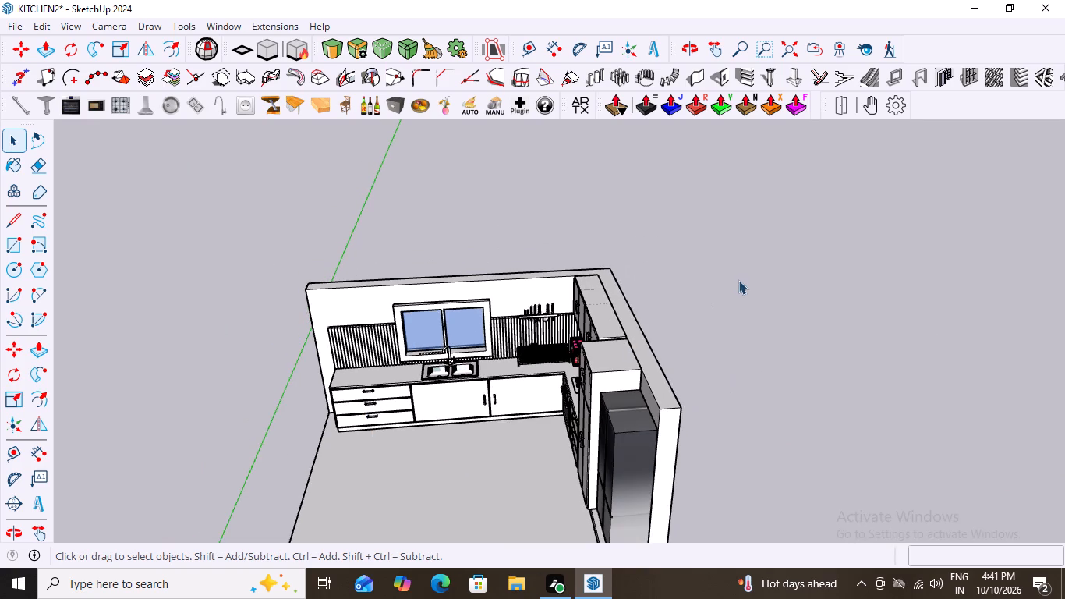
# Examine the double-bowl sink and how it sits in the countertop from several angles.
pyautogui.moveTo(502, 400); pyautogui.dragTo(559, 375, button='middle')
pyautogui.scroll(10, 372, 424)
pyautogui.moveTo(438, 410); pyautogui.dragTo(467, 514, button='middle')
pyautogui.scroll(10, 468, 349)
pyautogui.moveTo(477, 432); pyautogui.dragTo(420, 346, button='middle')
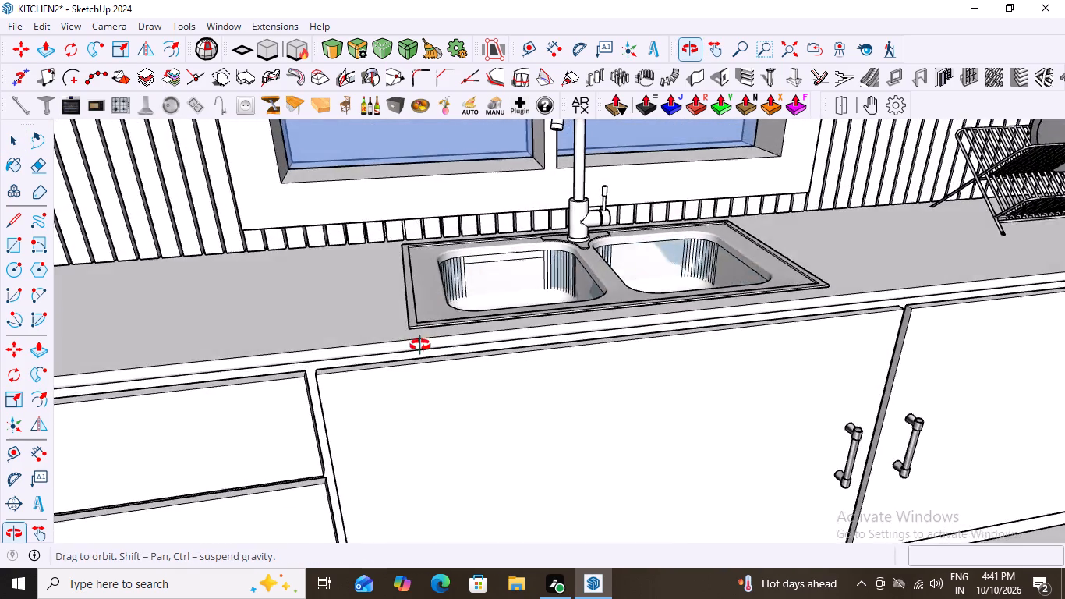
pyautogui.moveTo(420, 346); pyautogui.dragTo(550, 382, button='middle')
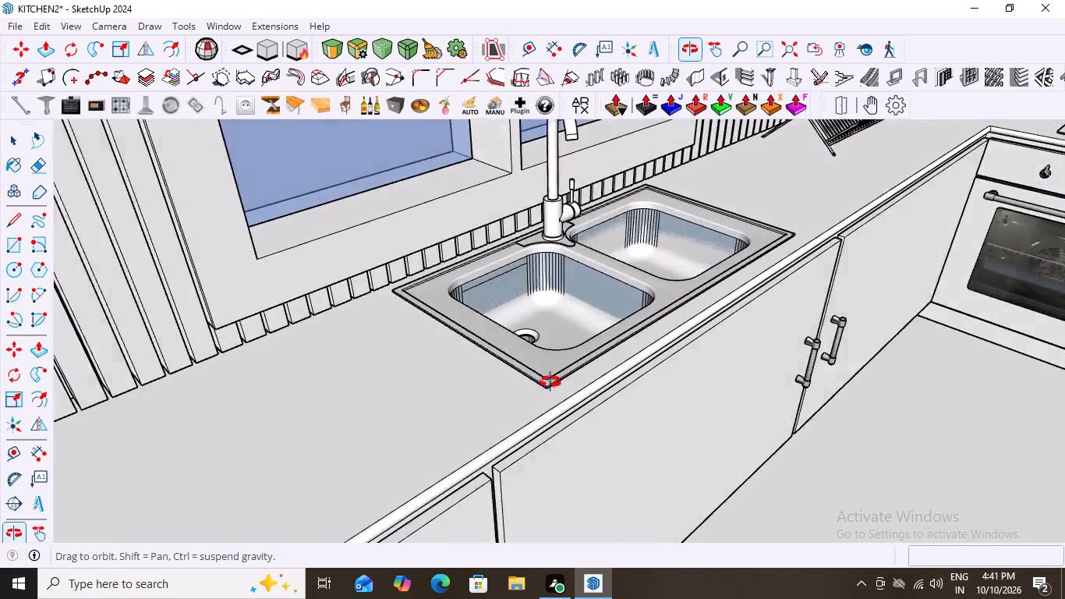
pyautogui.moveTo(550, 382); pyautogui.dragTo(409, 383, button='middle')
pyautogui.scroll(-2, 400, 381)
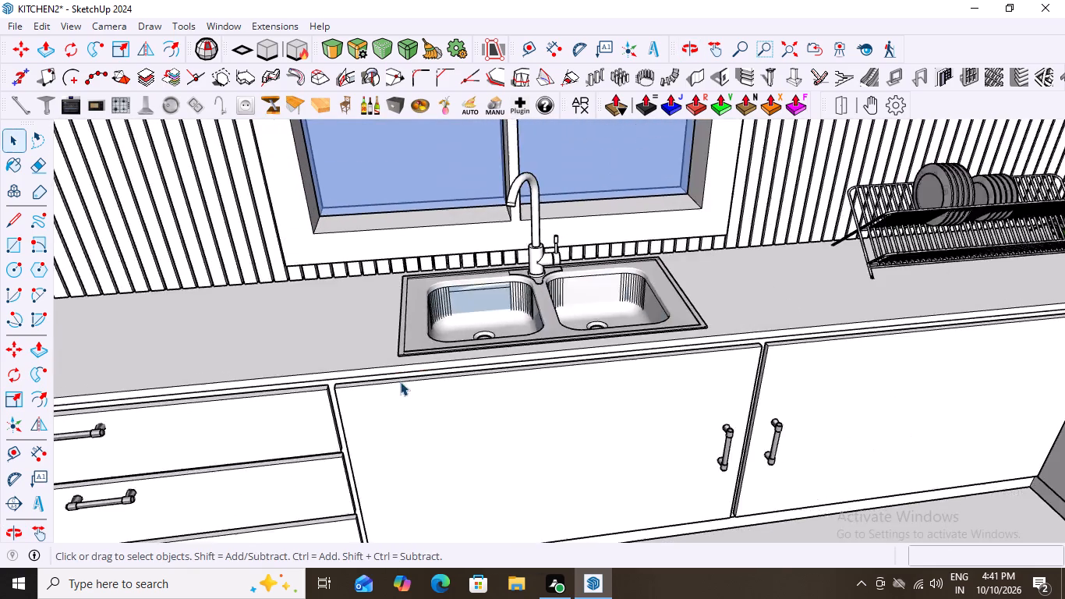
pyautogui.scroll(-18, 400, 381)
pyautogui.doubleClick(887, 303)
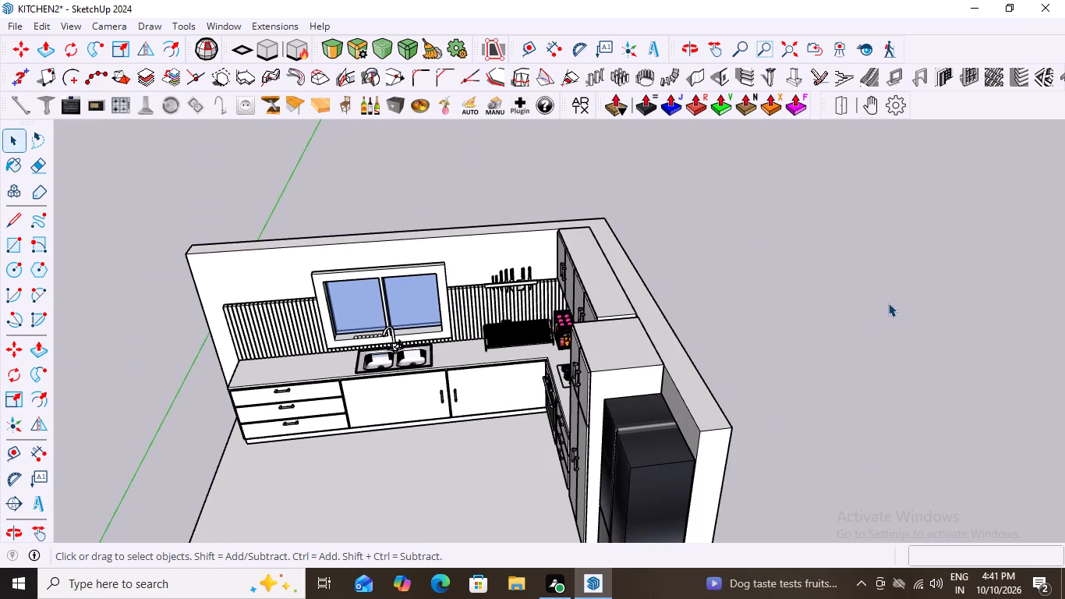
pyautogui.scroll(10, 363, 345)
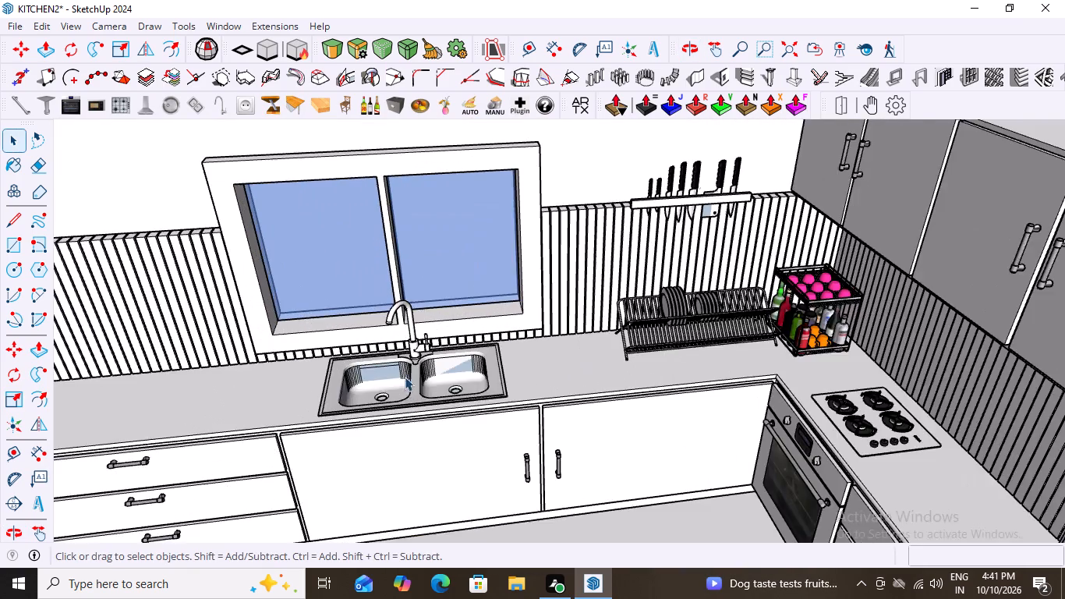
pyautogui.scroll(6, 405, 377)
pyautogui.scroll(-11, 584, 359)
pyautogui.moveTo(566, 438); pyautogui.dragTo(658, 435, button='middle')
pyautogui.scroll(7, 527, 437)
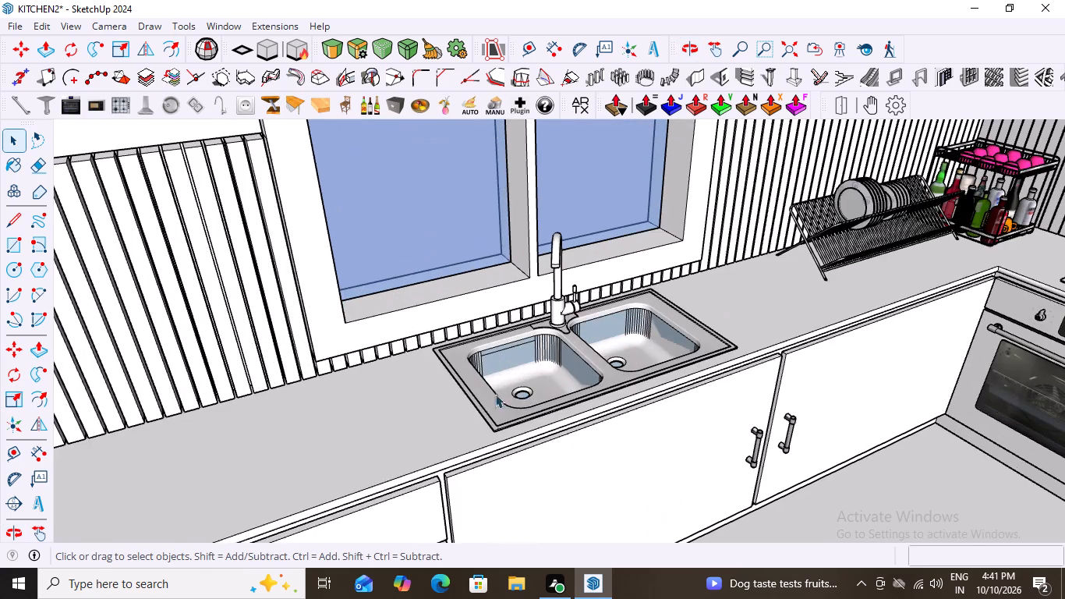
pyautogui.scroll(-5, 476, 397)
pyautogui.scroll(7, 518, 382)
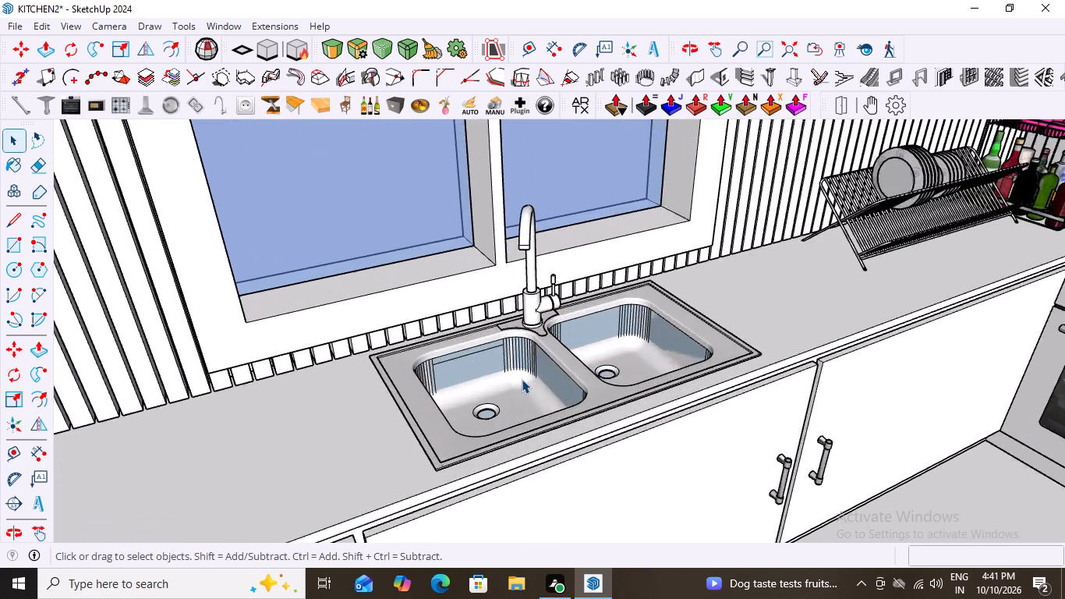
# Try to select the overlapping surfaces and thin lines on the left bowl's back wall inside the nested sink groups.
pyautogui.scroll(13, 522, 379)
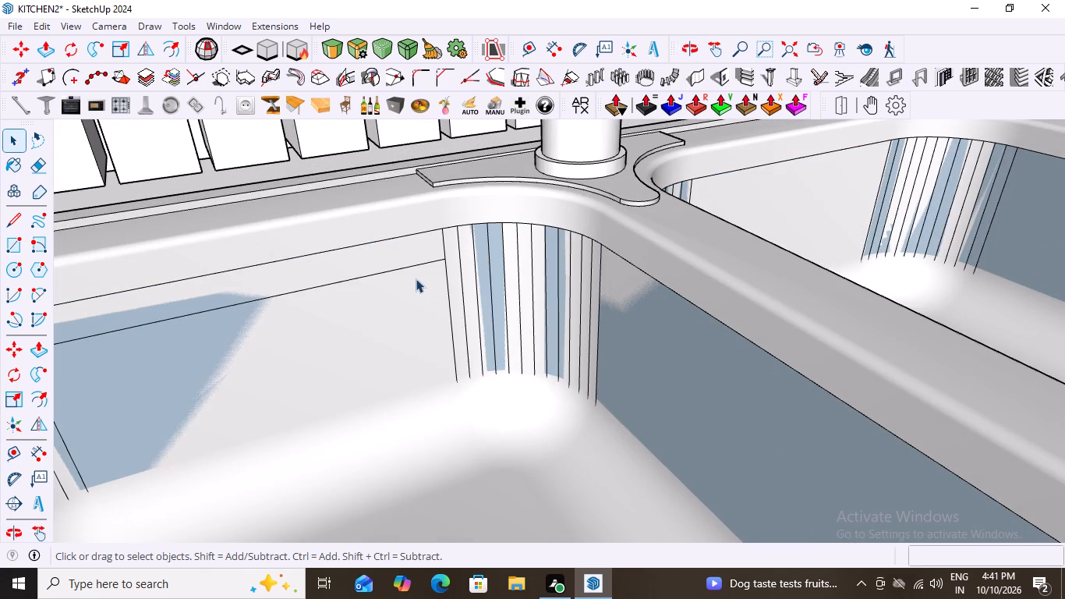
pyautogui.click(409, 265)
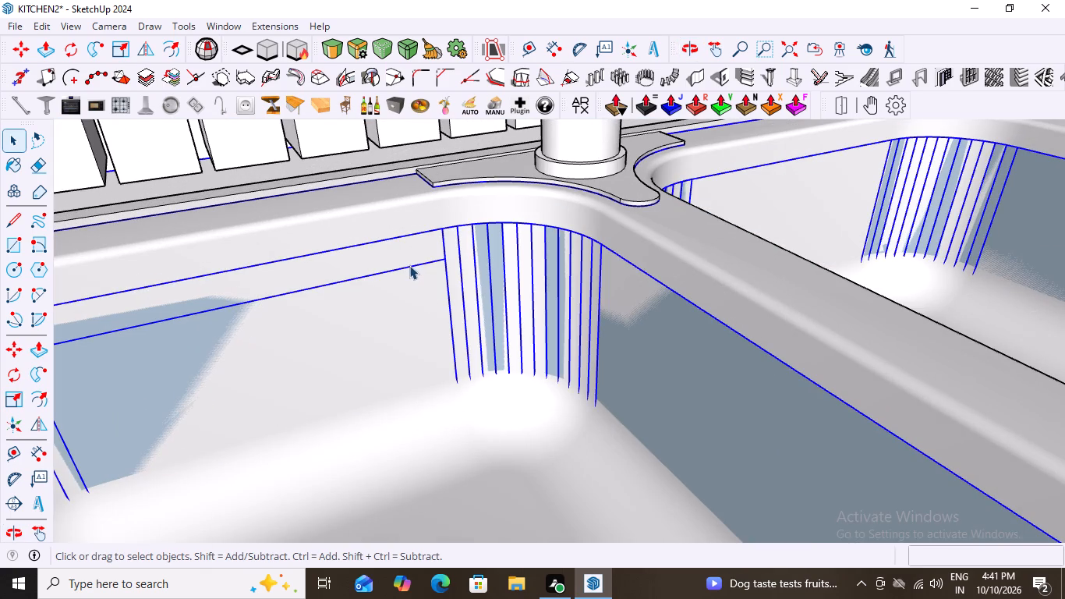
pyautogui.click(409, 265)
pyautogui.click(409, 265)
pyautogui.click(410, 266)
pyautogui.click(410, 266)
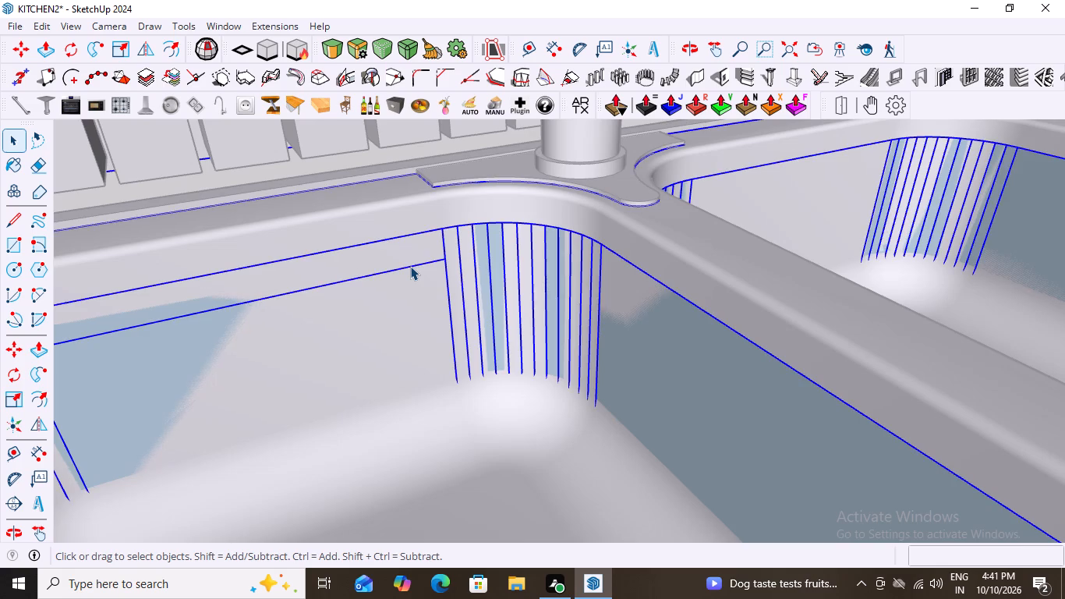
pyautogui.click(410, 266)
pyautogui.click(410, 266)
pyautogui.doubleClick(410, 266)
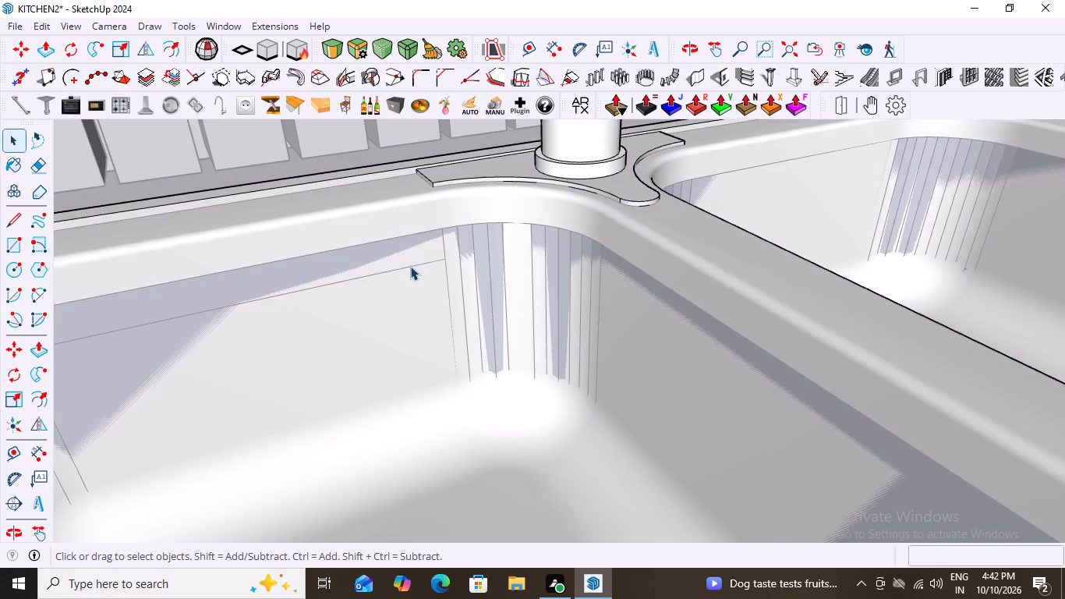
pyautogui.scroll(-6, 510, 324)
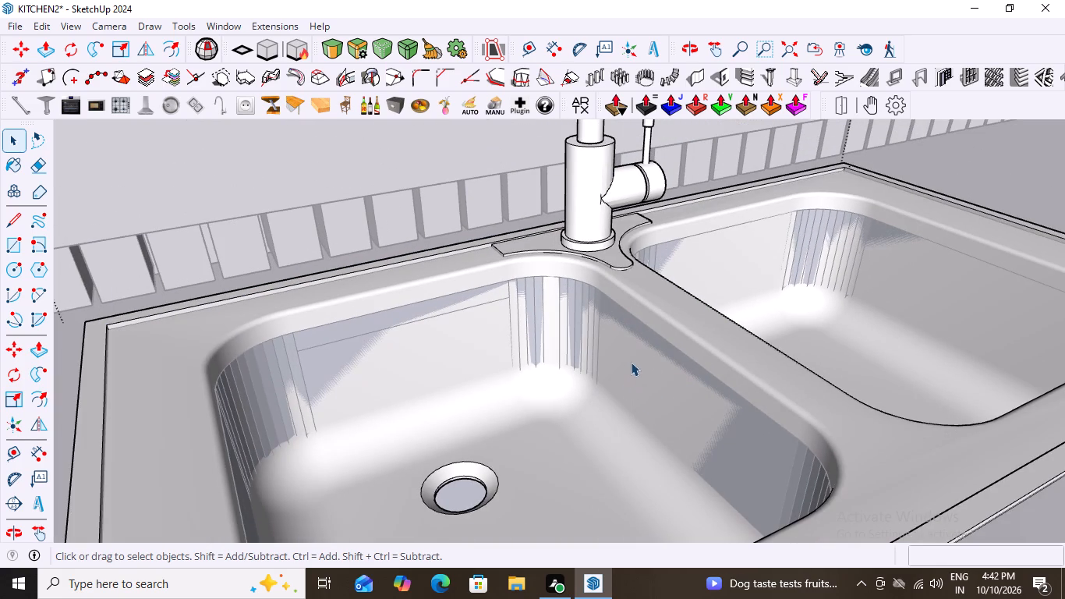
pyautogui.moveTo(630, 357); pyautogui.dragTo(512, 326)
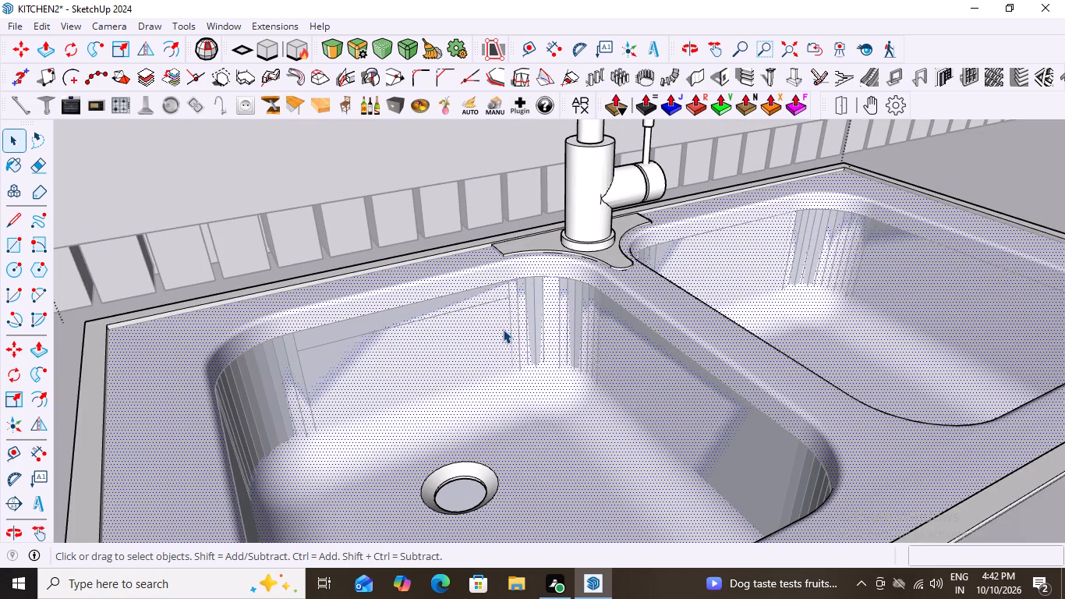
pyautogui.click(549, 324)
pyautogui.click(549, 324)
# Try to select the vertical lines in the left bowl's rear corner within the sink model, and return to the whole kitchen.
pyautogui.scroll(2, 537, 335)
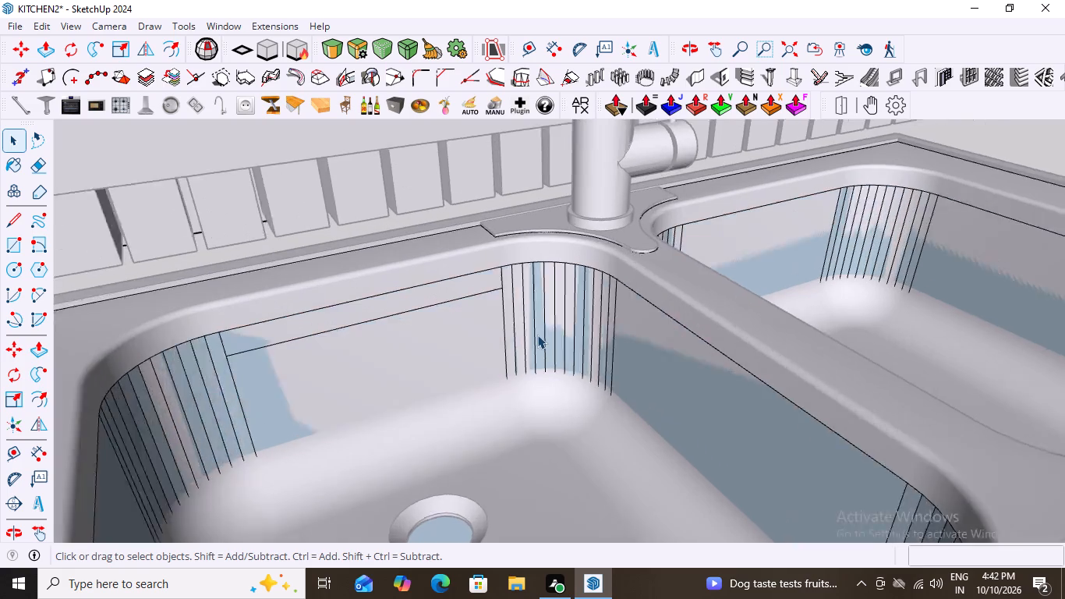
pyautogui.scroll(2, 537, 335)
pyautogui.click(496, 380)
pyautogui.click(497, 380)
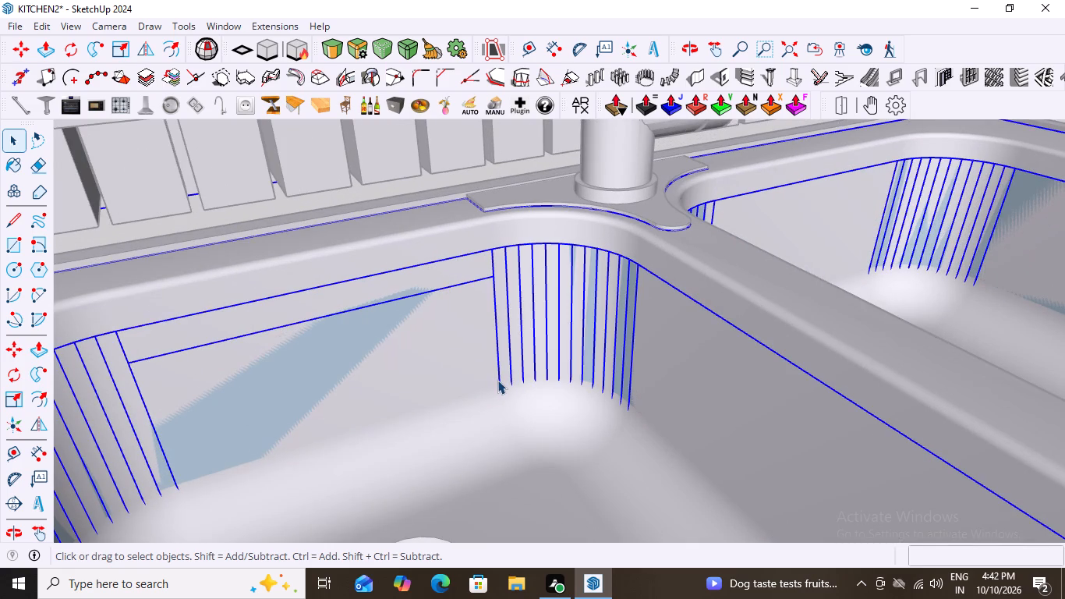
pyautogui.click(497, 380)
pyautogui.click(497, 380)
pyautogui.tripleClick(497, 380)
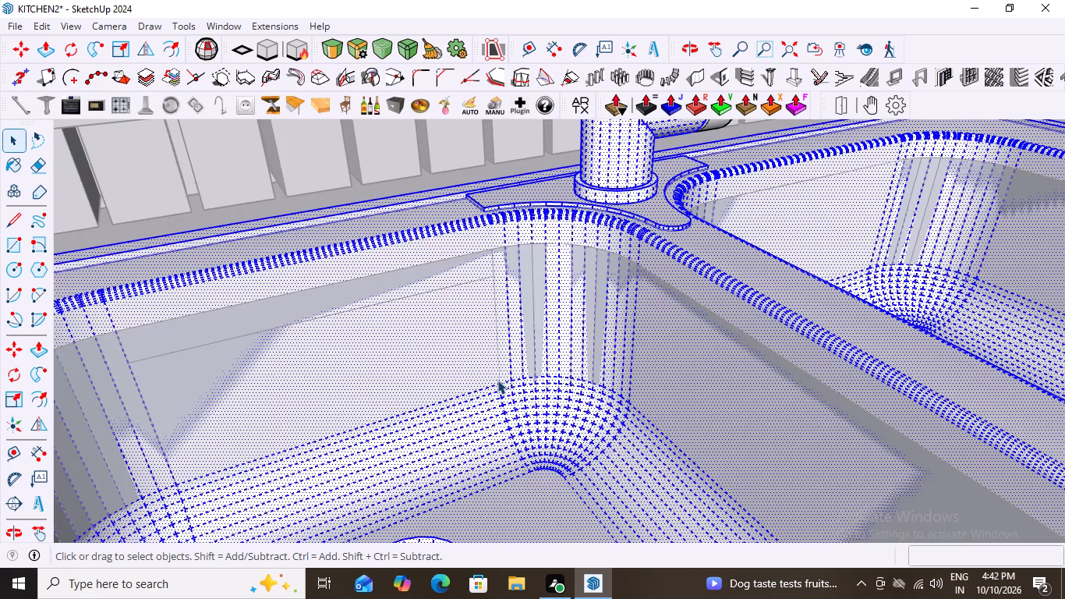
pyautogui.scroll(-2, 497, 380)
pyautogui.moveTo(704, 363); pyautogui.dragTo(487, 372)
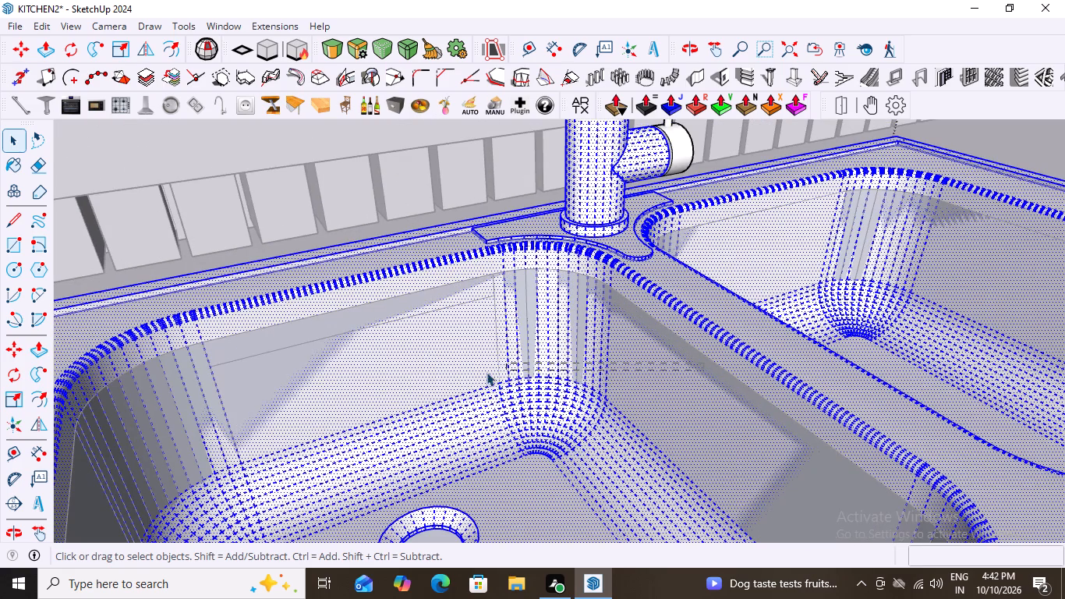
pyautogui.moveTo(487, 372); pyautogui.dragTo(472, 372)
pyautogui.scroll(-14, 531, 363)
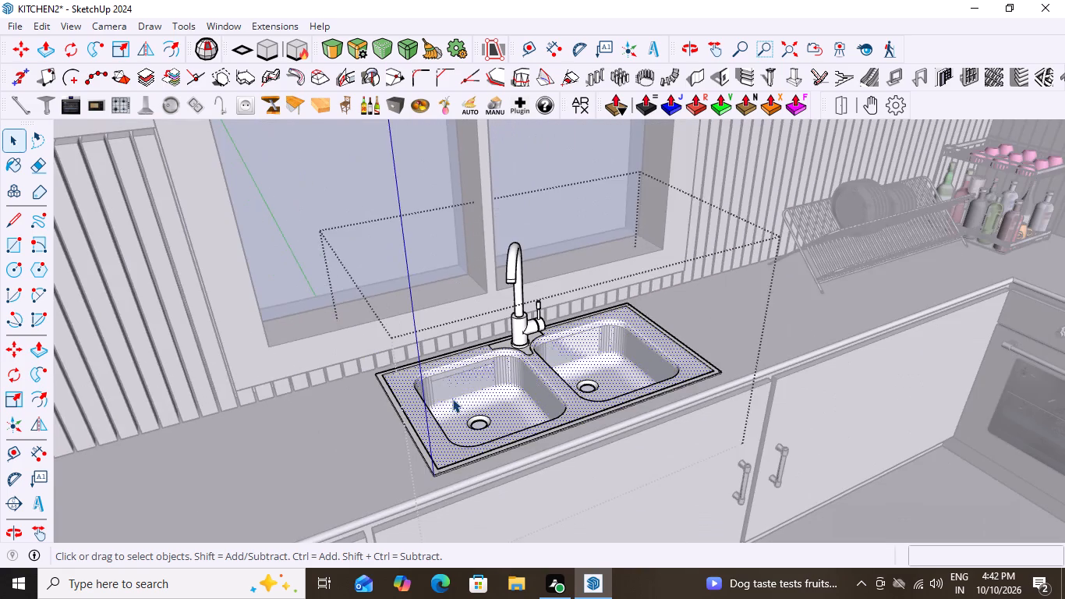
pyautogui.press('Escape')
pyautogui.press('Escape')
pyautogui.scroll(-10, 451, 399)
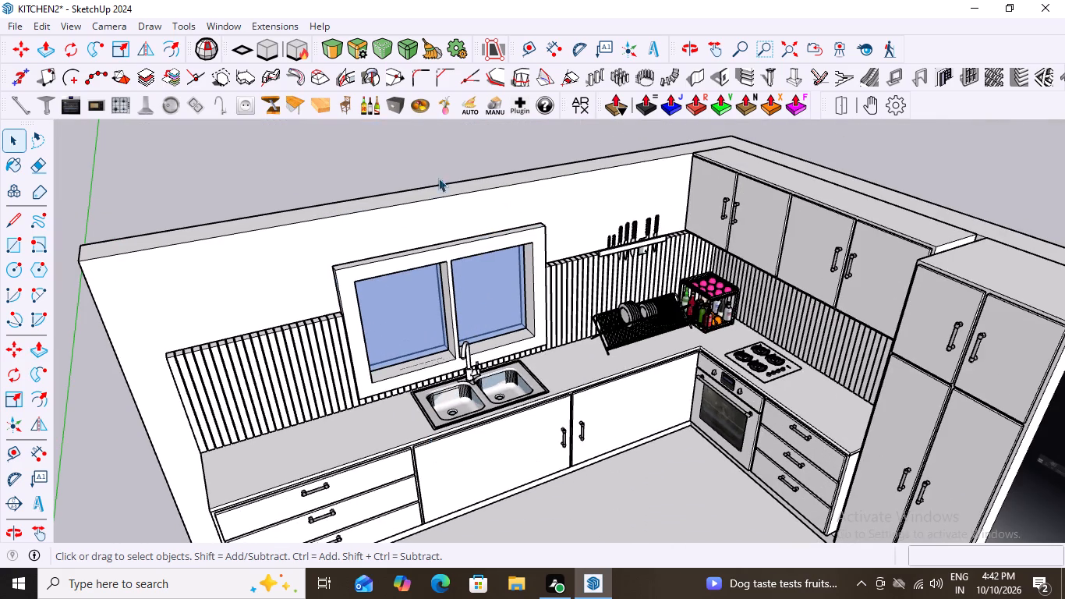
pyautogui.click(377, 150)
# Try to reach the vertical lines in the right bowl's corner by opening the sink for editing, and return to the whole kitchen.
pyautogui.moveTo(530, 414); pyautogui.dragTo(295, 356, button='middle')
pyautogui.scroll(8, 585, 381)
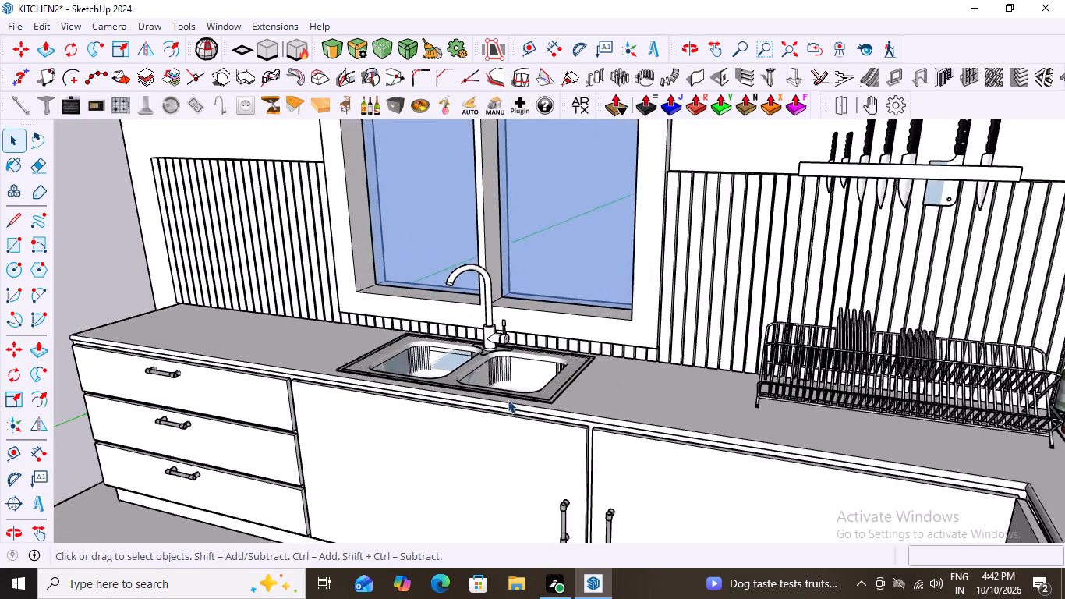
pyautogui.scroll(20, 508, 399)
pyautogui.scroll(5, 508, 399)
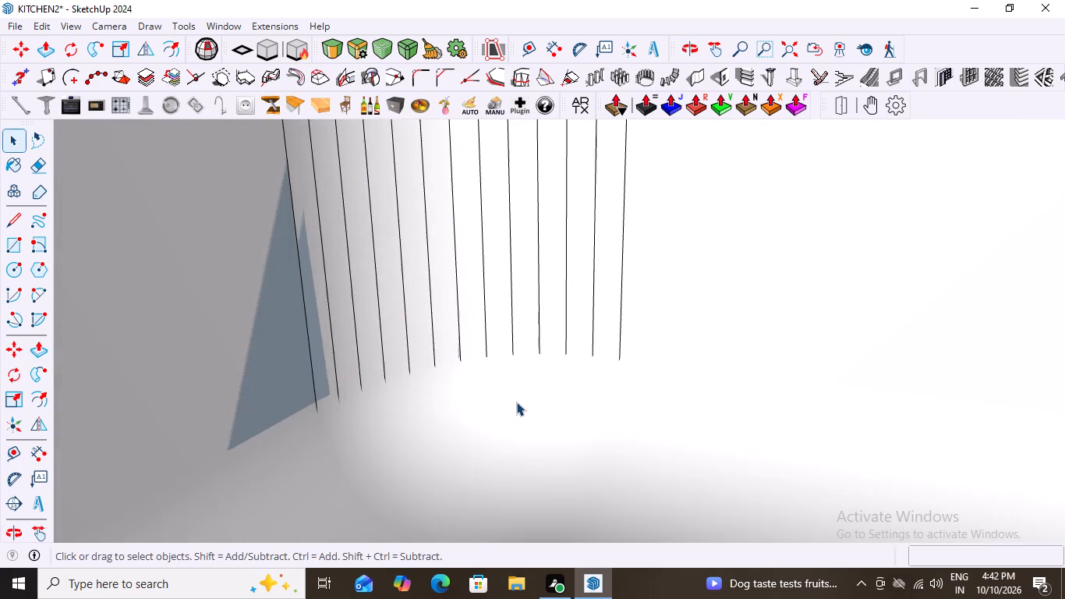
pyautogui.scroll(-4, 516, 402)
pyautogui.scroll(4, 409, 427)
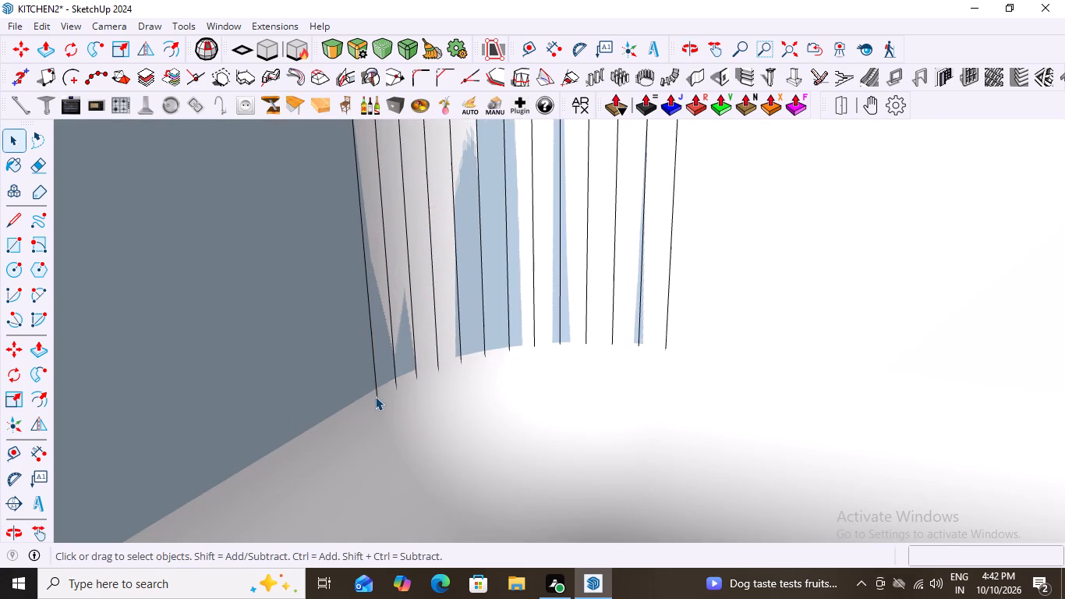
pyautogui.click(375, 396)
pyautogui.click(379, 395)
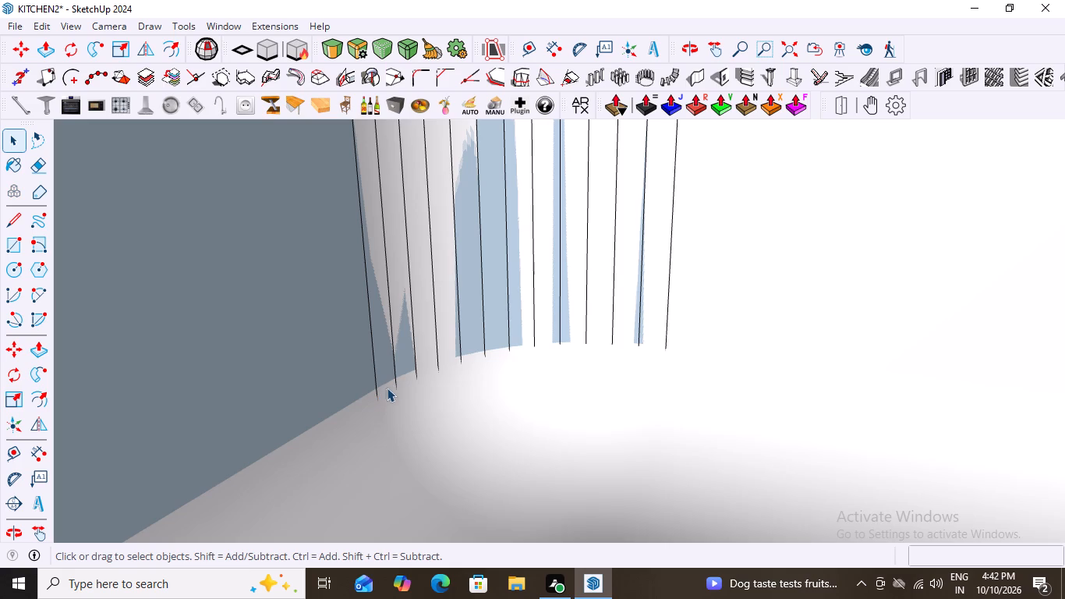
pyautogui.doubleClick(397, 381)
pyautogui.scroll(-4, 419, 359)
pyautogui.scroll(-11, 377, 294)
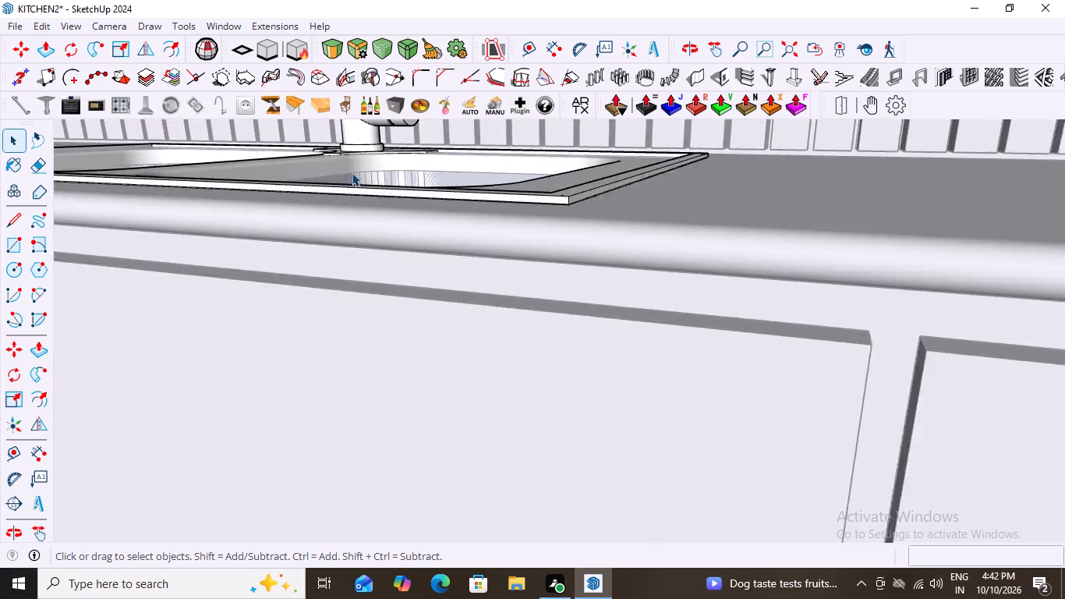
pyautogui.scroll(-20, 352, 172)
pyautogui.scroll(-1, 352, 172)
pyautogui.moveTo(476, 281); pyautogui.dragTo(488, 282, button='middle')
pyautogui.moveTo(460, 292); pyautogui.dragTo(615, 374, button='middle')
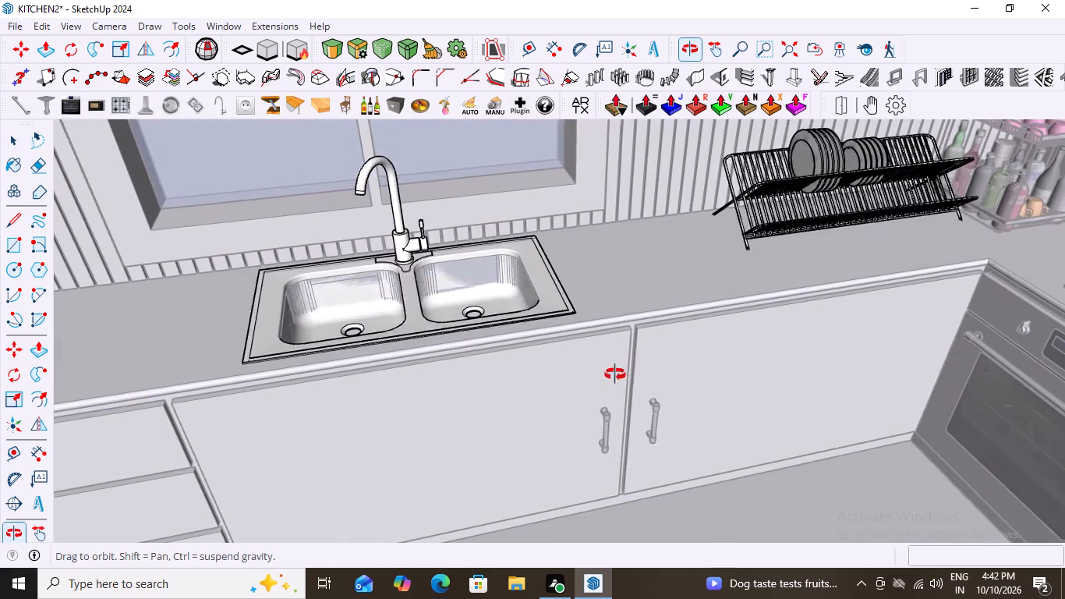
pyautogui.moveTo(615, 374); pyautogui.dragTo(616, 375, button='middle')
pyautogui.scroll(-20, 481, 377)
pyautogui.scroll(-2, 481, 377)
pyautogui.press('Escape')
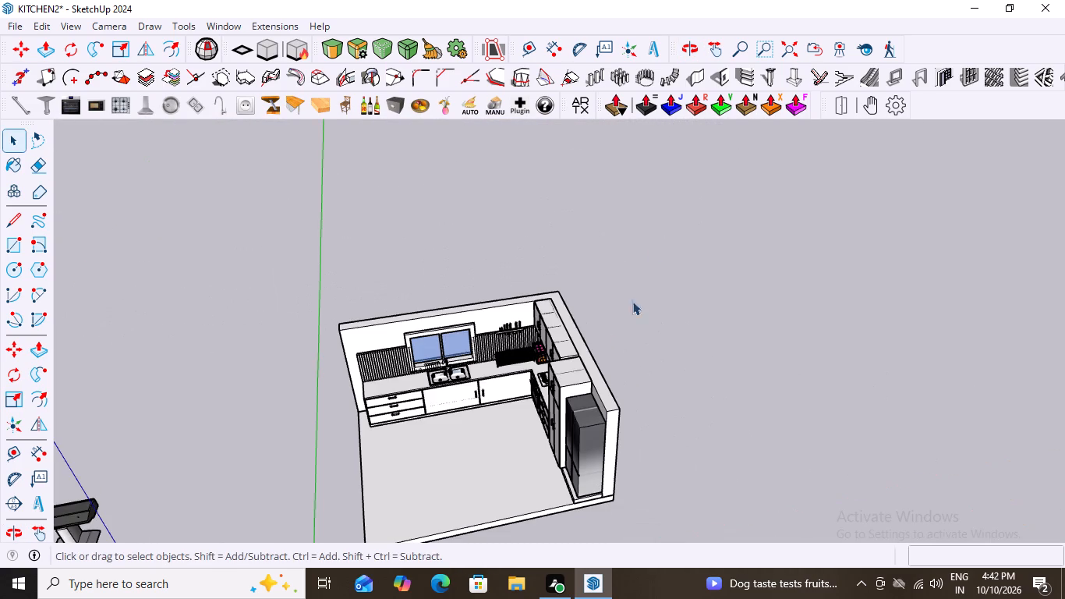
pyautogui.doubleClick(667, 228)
# Examine the sink bowls, faucet and surrounding countertop from the front and along the wall.
pyautogui.middleClick(482, 385)
pyautogui.scroll(9, 482, 385)
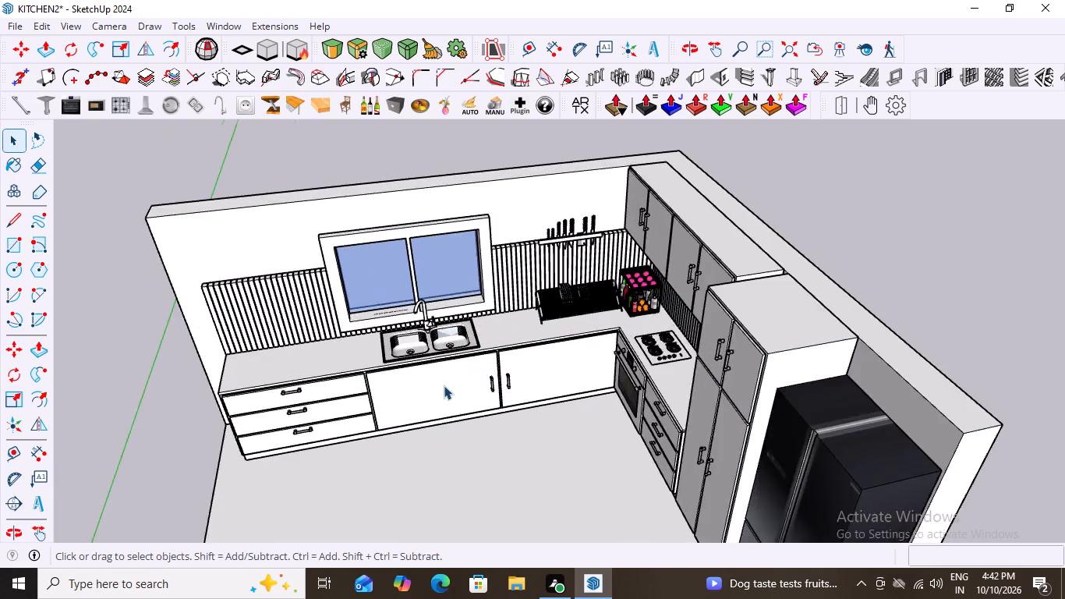
pyautogui.scroll(6, 444, 385)
pyautogui.moveTo(450, 370); pyautogui.dragTo(840, 262, button='middle')
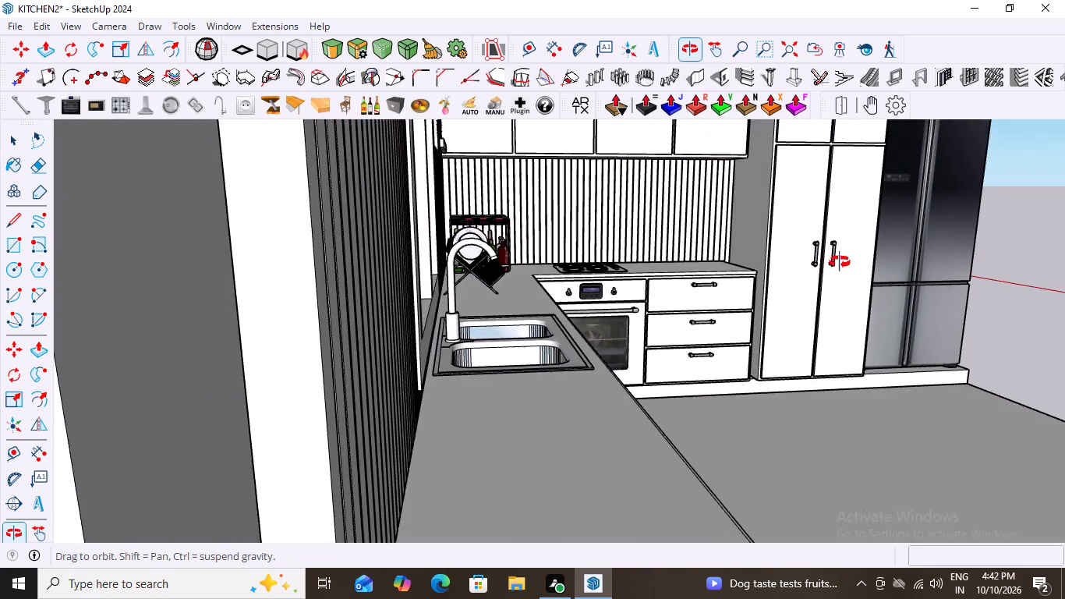
pyautogui.moveTo(840, 262); pyautogui.dragTo(506, 324, button='middle')
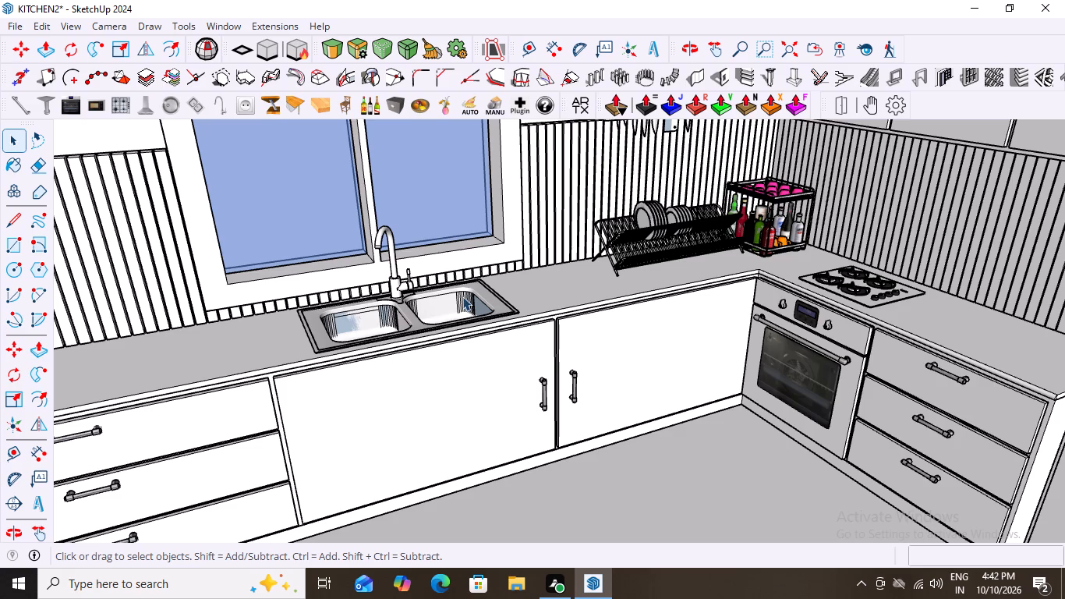
pyautogui.scroll(5, 397, 307)
pyautogui.moveTo(430, 314); pyautogui.dragTo(413, 427, button='middle')
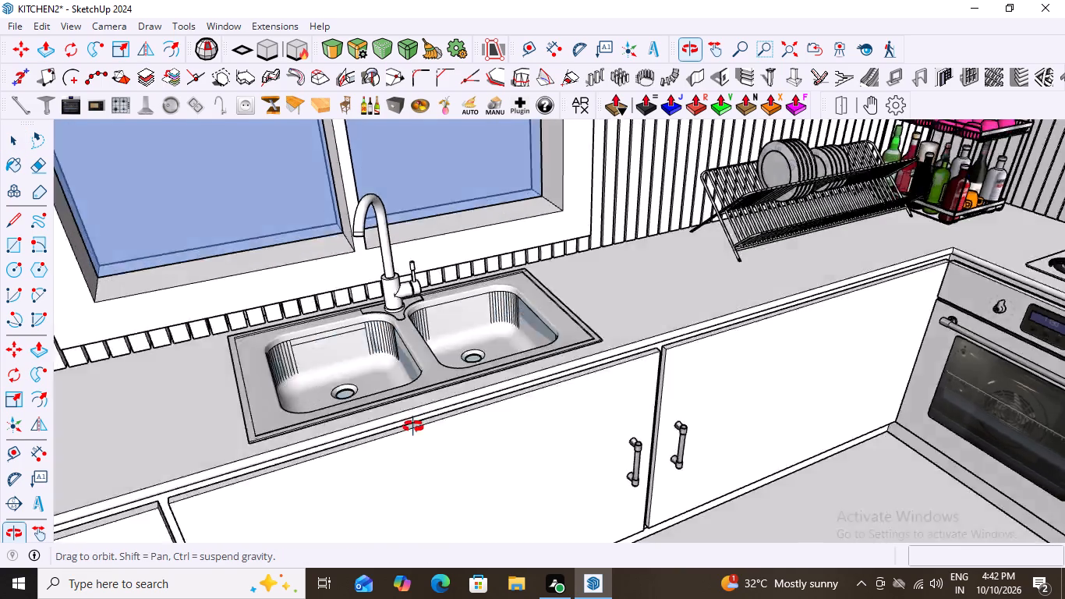
pyautogui.moveTo(413, 427); pyautogui.dragTo(339, 342, button='middle')
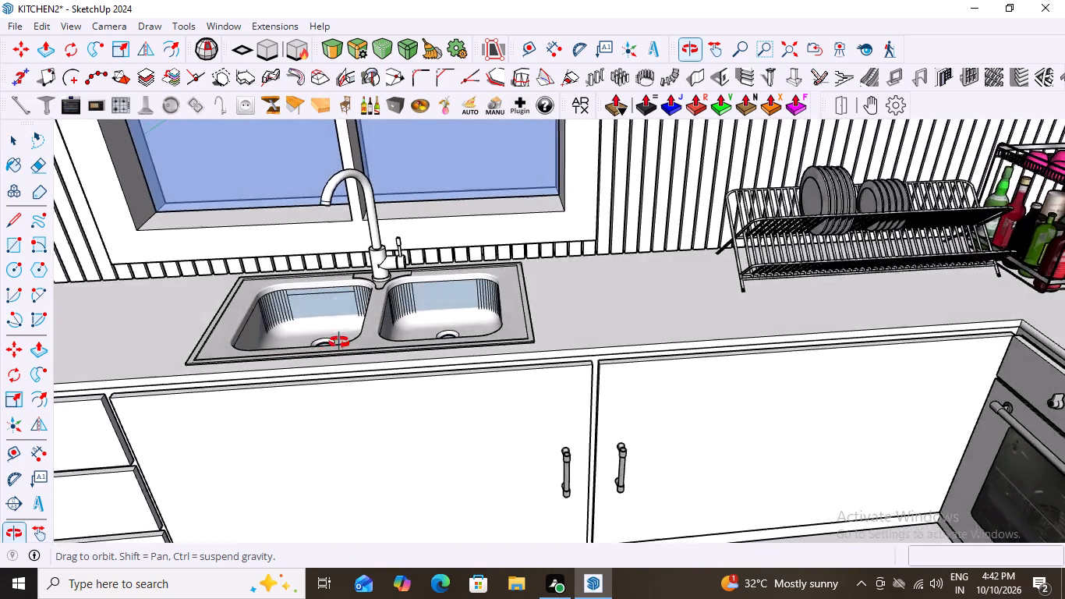
pyautogui.moveTo(339, 342); pyautogui.dragTo(681, 346, button='middle')
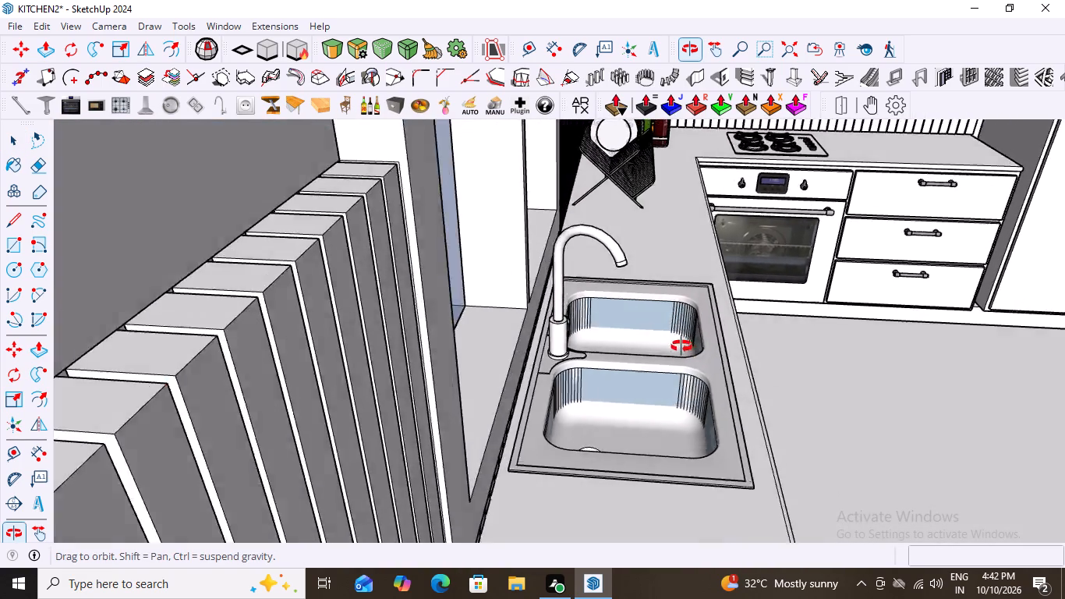
pyautogui.moveTo(681, 346); pyautogui.dragTo(446, 335, button='middle')
pyautogui.scroll(-8, 446, 335)
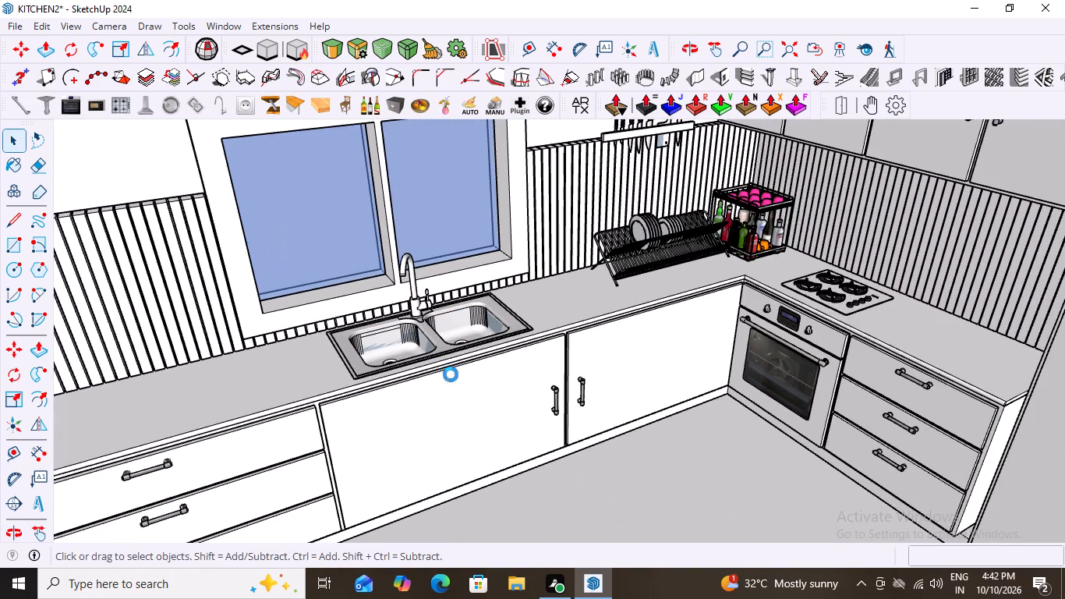
# Examine the whole kitchen, including the sink wall, oven corner and tall cabinets, from several angles and distances.
pyautogui.scroll(-8, 451, 374)
pyautogui.scroll(-7, 392, 334)
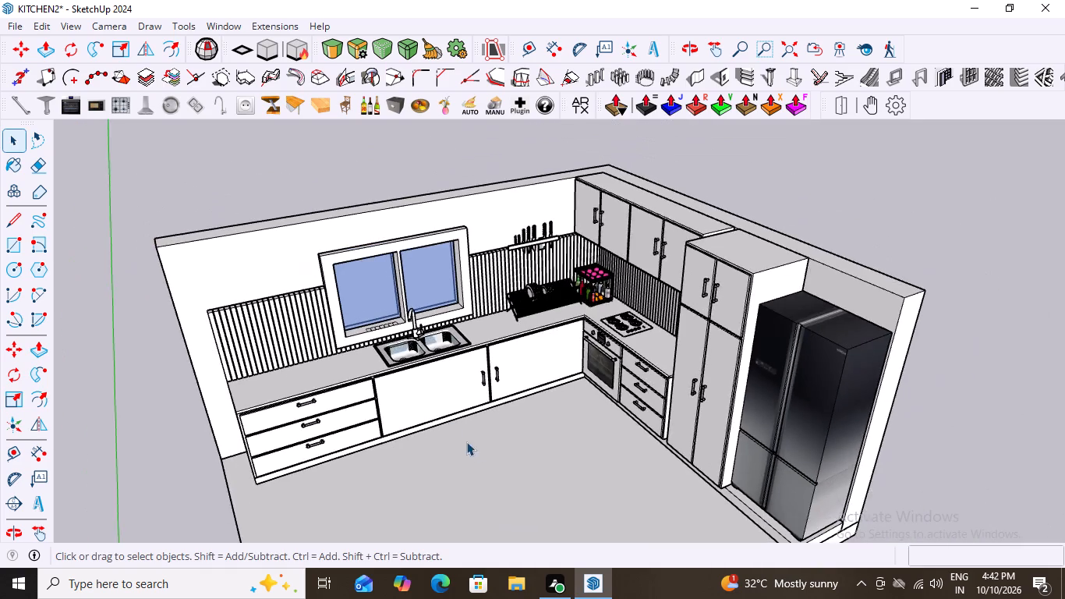
pyautogui.moveTo(484, 452); pyautogui.dragTo(592, 469, button='middle')
pyautogui.scroll(3, 588, 469)
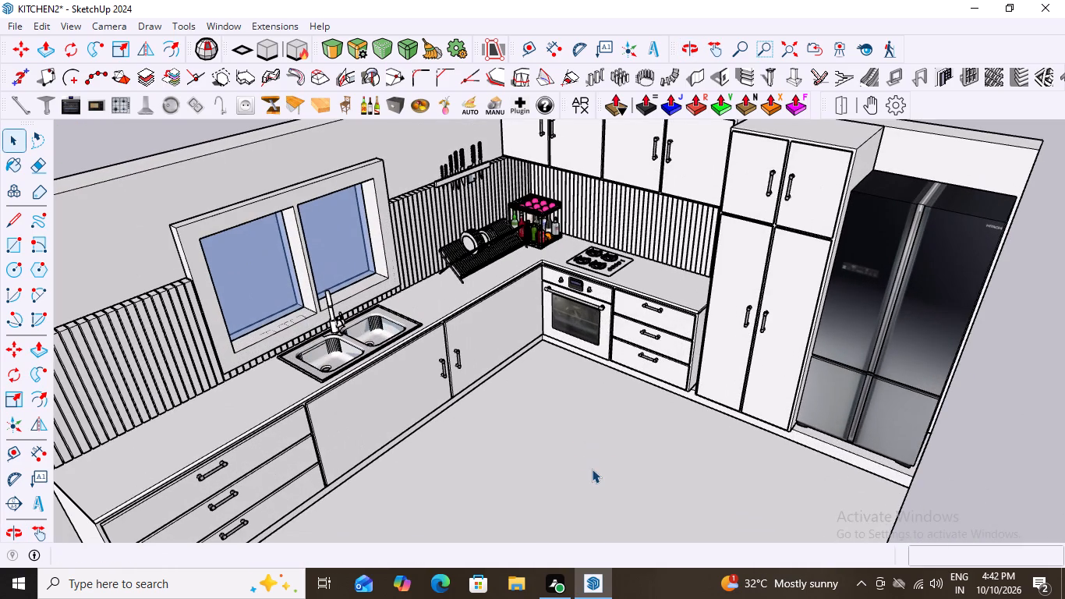
pyautogui.scroll(-2, 592, 469)
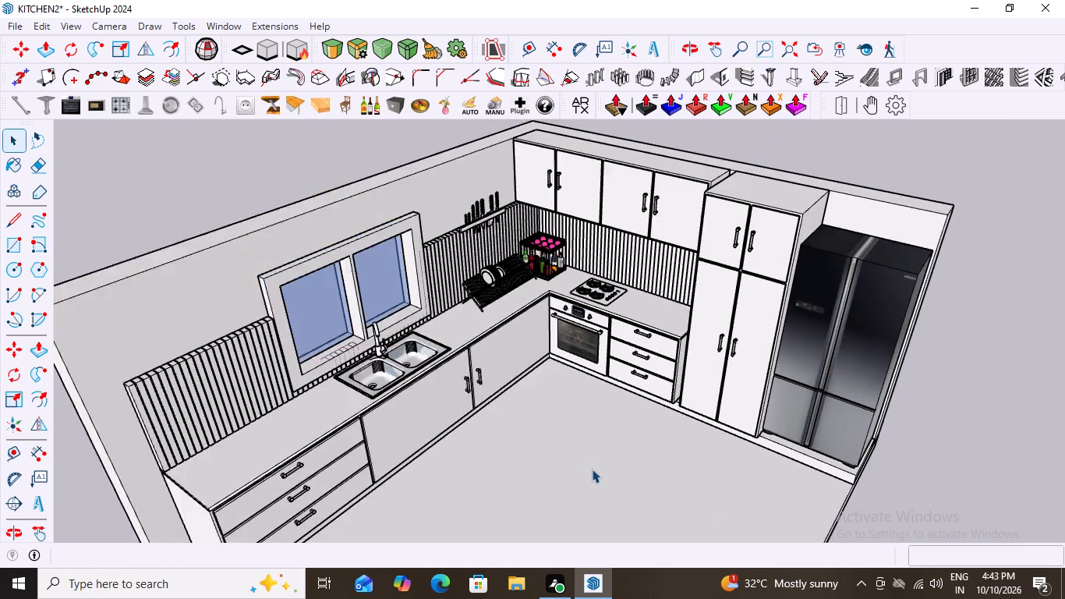
pyautogui.scroll(-1, 592, 469)
pyautogui.moveTo(603, 468); pyautogui.dragTo(591, 424, button='middle')
pyautogui.scroll(3, 582, 424)
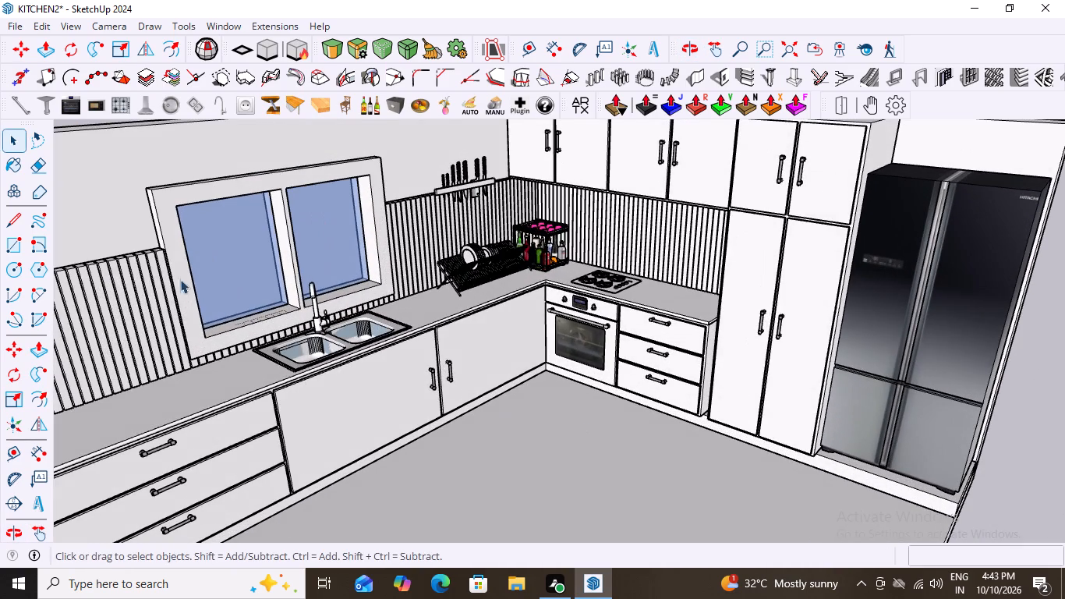
pyautogui.scroll(4, 210, 314)
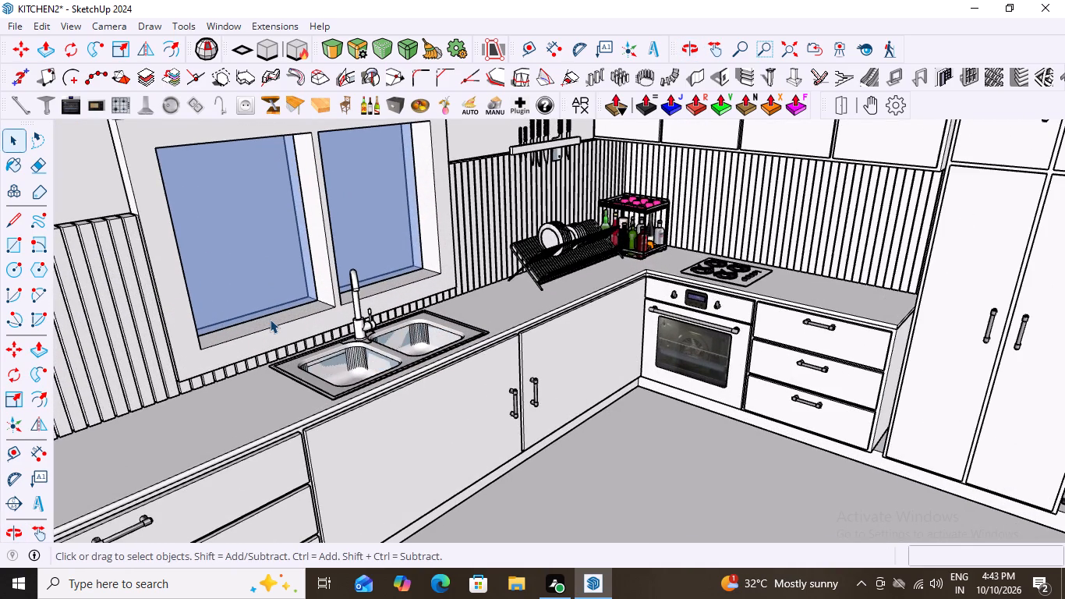
pyautogui.scroll(-2, 270, 319)
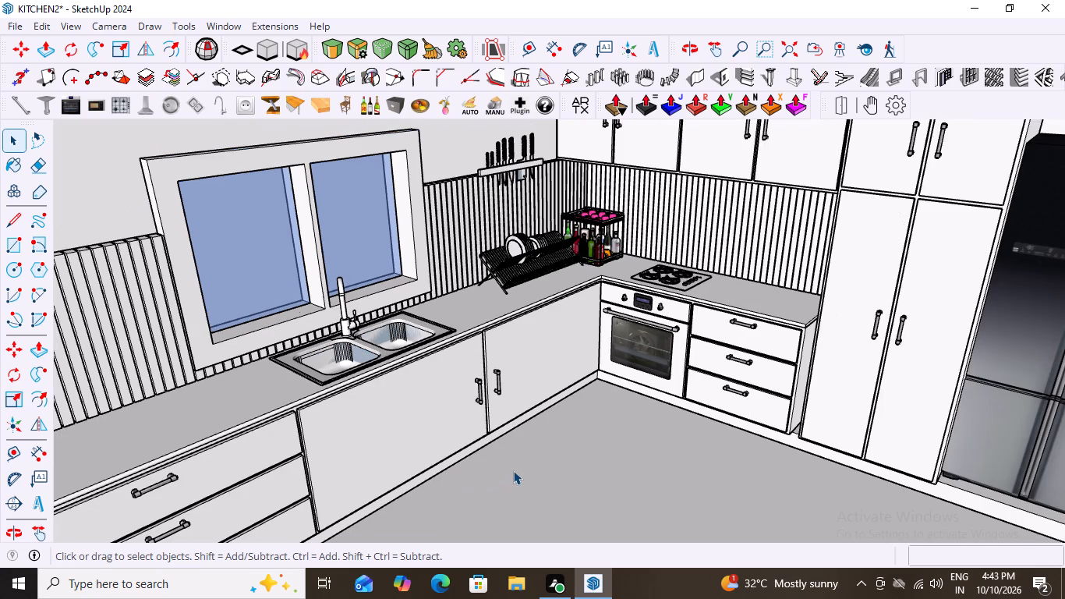
pyautogui.scroll(-4, 513, 470)
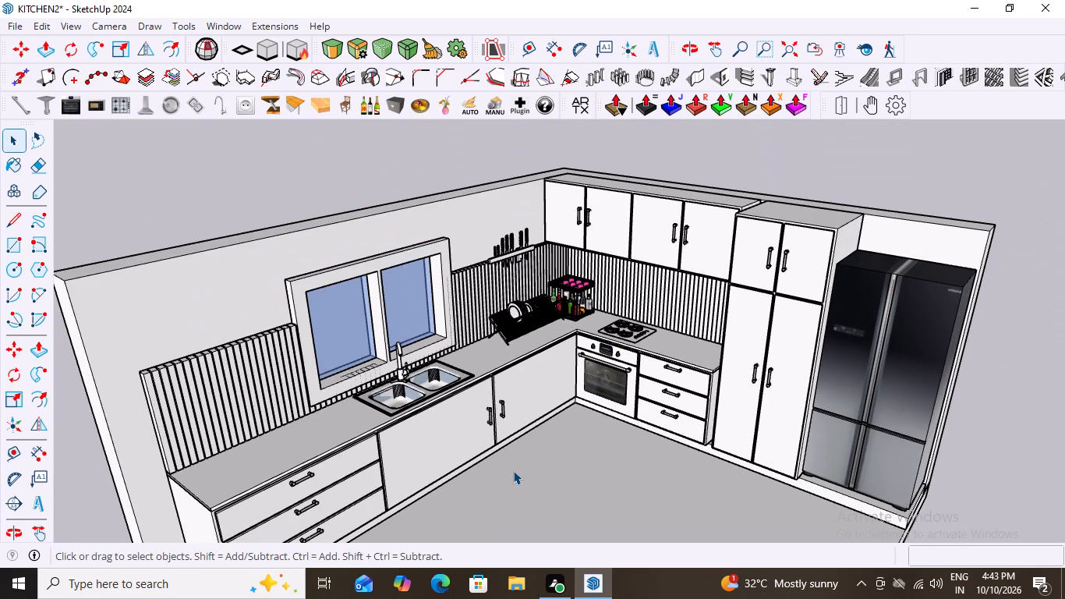
# Inside the furniture group, delete the two spare range hoods standing outside the kitchen beside the spare hob.
pyautogui.moveTo(643, 396); pyautogui.dragTo(429, 433, button='middle')
pyautogui.scroll(-7, 429, 433)
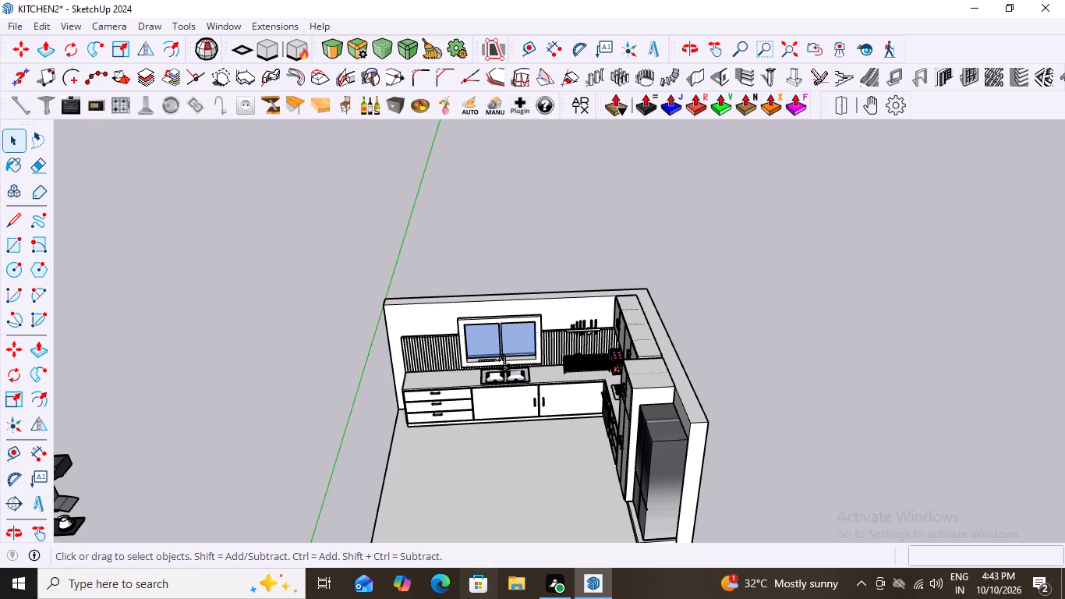
pyautogui.scroll(-6, 942, 141)
pyautogui.scroll(-3, 650, 305)
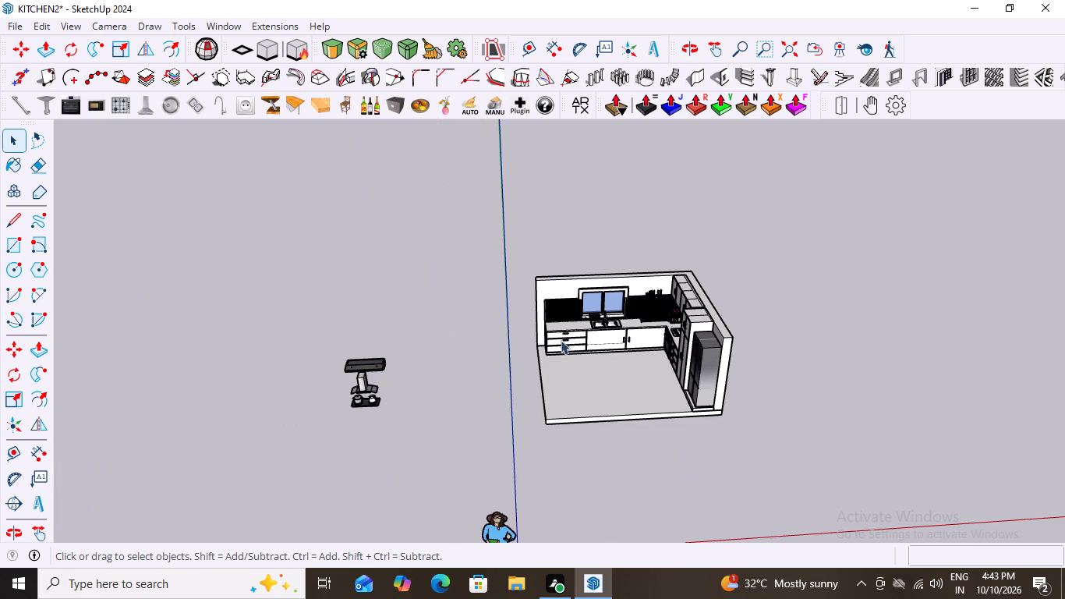
pyautogui.scroll(3, 292, 412)
pyautogui.scroll(15, 369, 392)
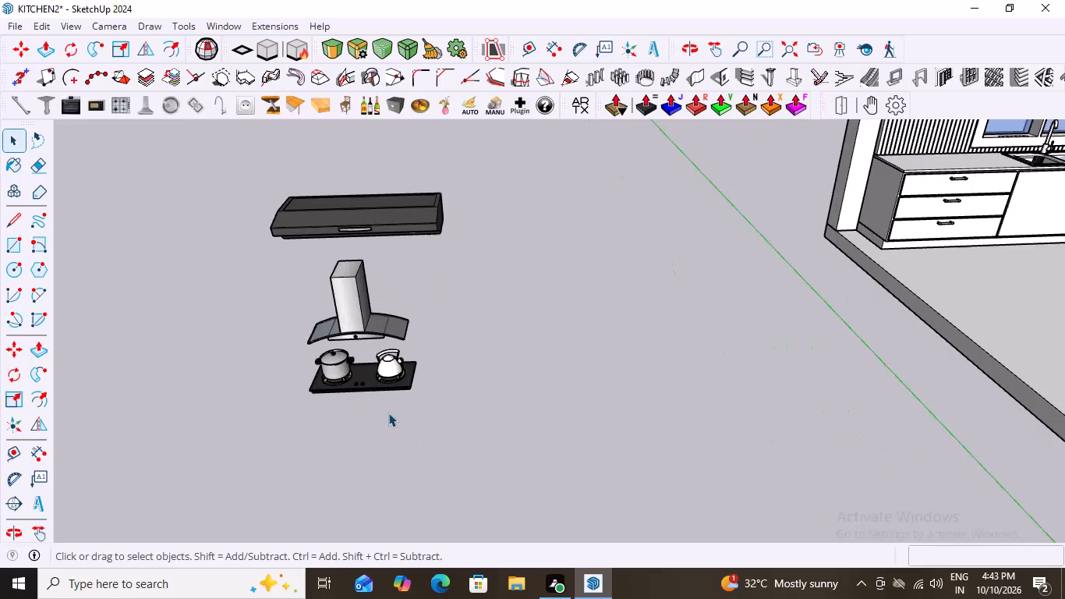
pyautogui.scroll(2, 388, 413)
pyautogui.scroll(-4, 421, 394)
pyautogui.click(389, 195)
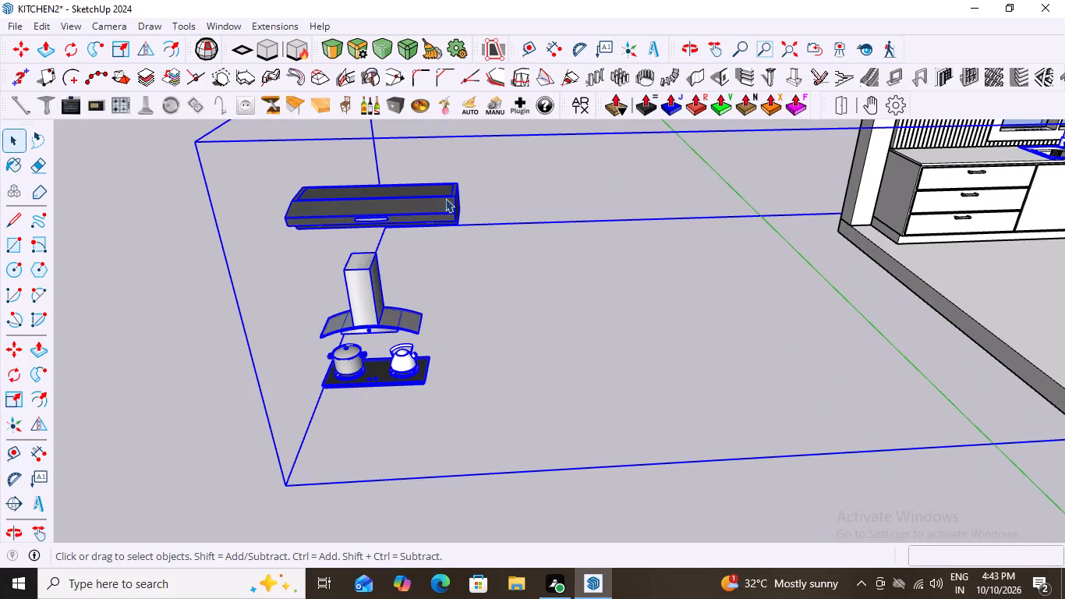
pyautogui.doubleClick(431, 194)
pyautogui.click(421, 204)
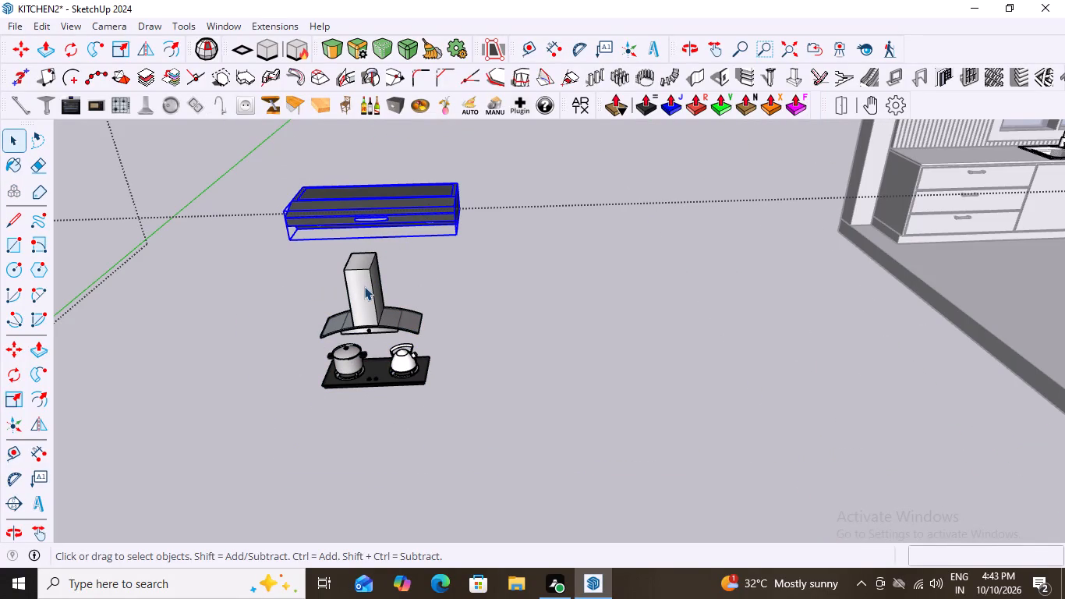
pyautogui.keyDown('shift'); pyautogui.click(359, 300); pyautogui.keyUp('shift')
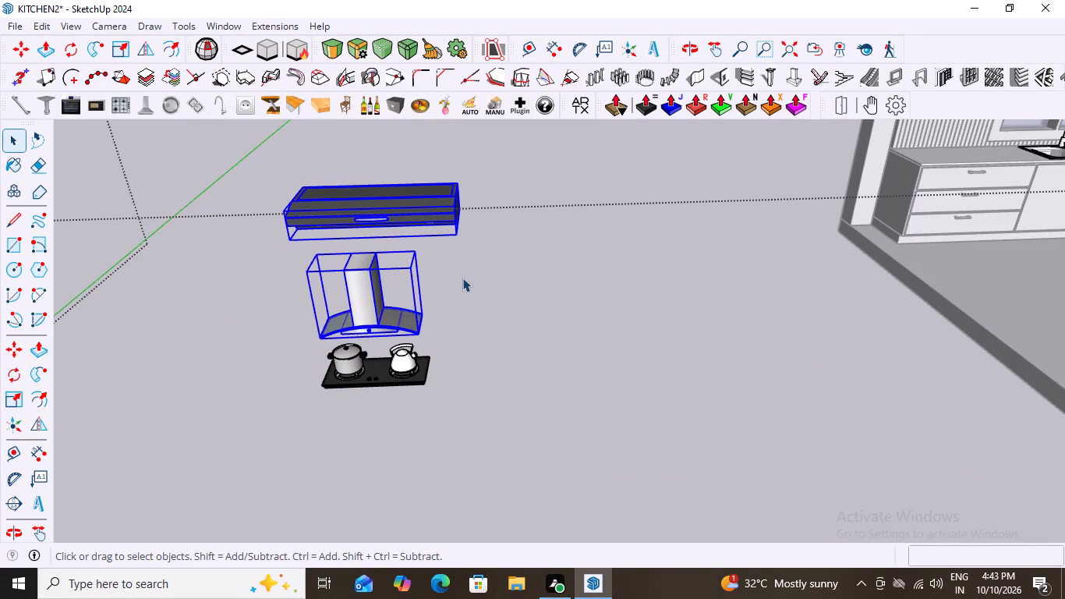
pyautogui.press('Delete')
# Move the hob with the pot and kettle onto the countertop above the drawer unit beside the sink, and leave the group.
pyautogui.scroll(-11, 358, 257)
pyautogui.scroll(6, 264, 352)
pyautogui.click(380, 308)
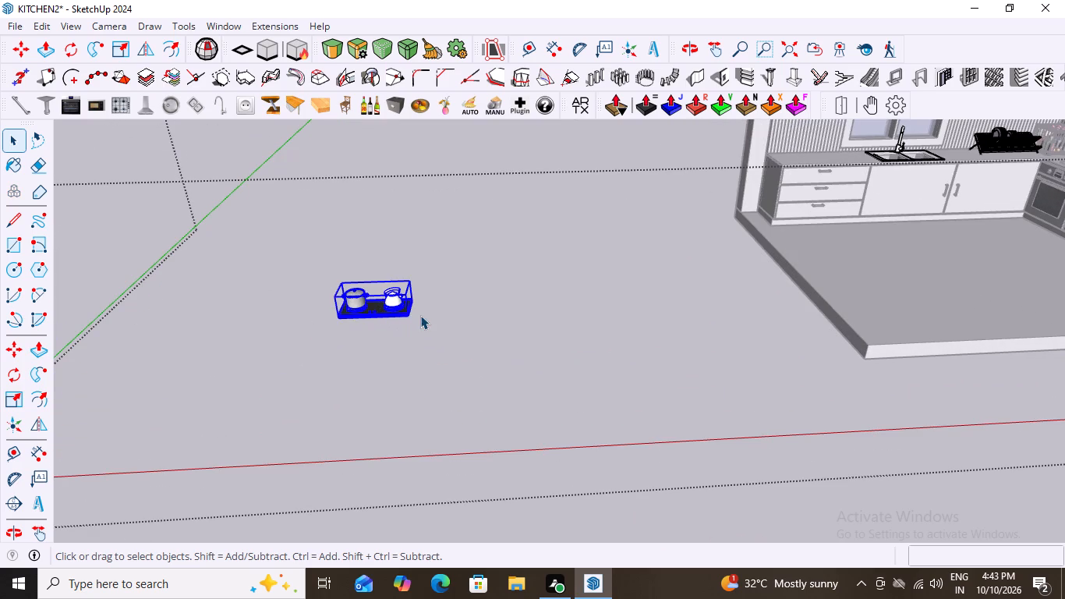
pyautogui.press('m')
pyautogui.scroll(15, 388, 315)
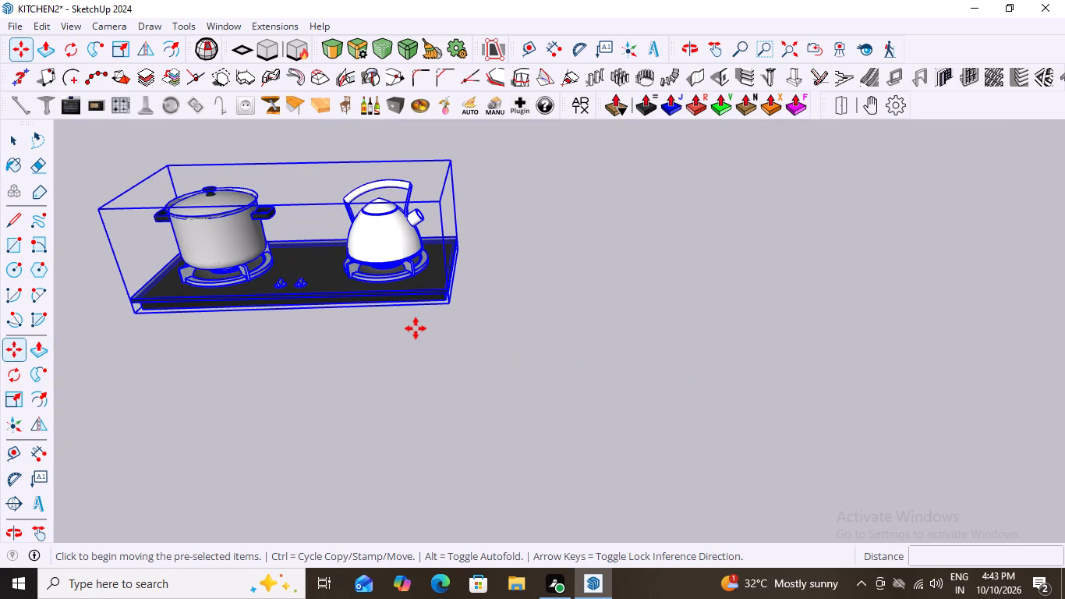
pyautogui.click(448, 303)
pyautogui.scroll(-3, 217, 335)
pyautogui.scroll(-20, 196, 348)
pyautogui.scroll(-1, 196, 348)
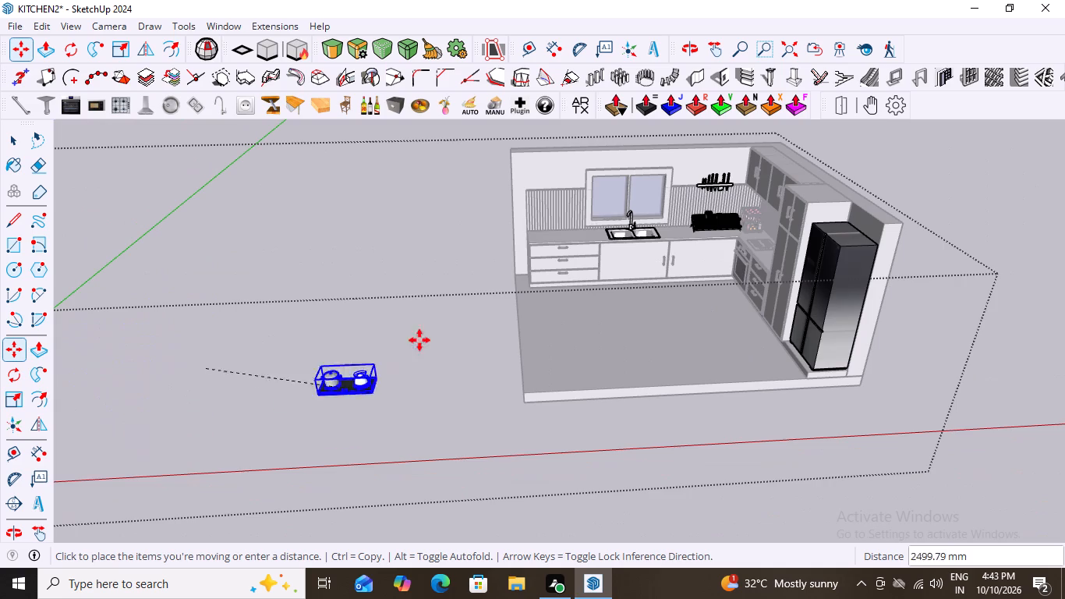
pyautogui.scroll(9, 582, 232)
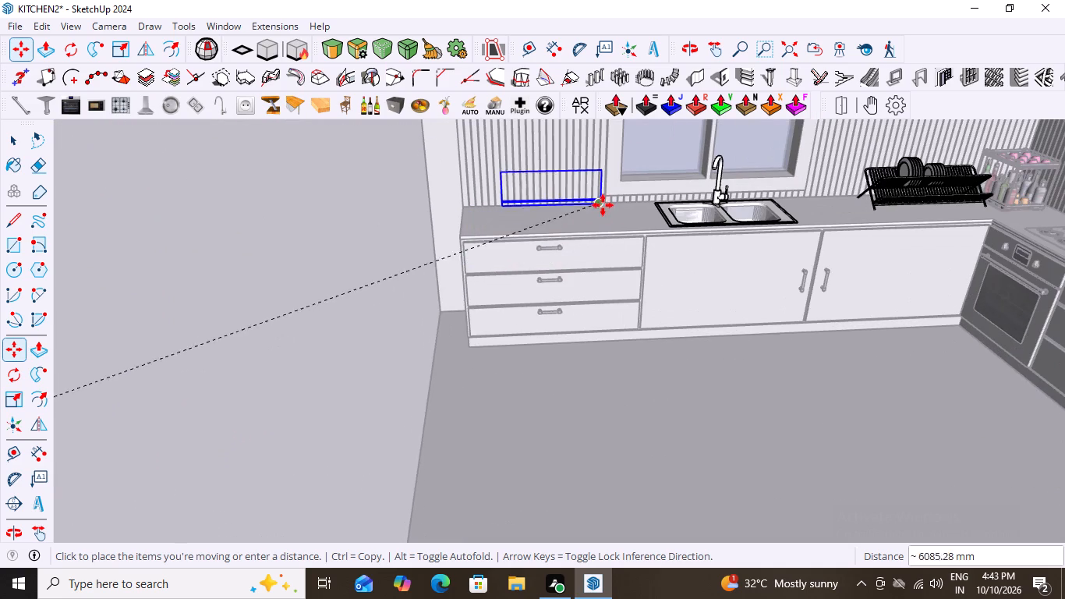
pyautogui.click(610, 225)
pyautogui.scroll(-2, 578, 231)
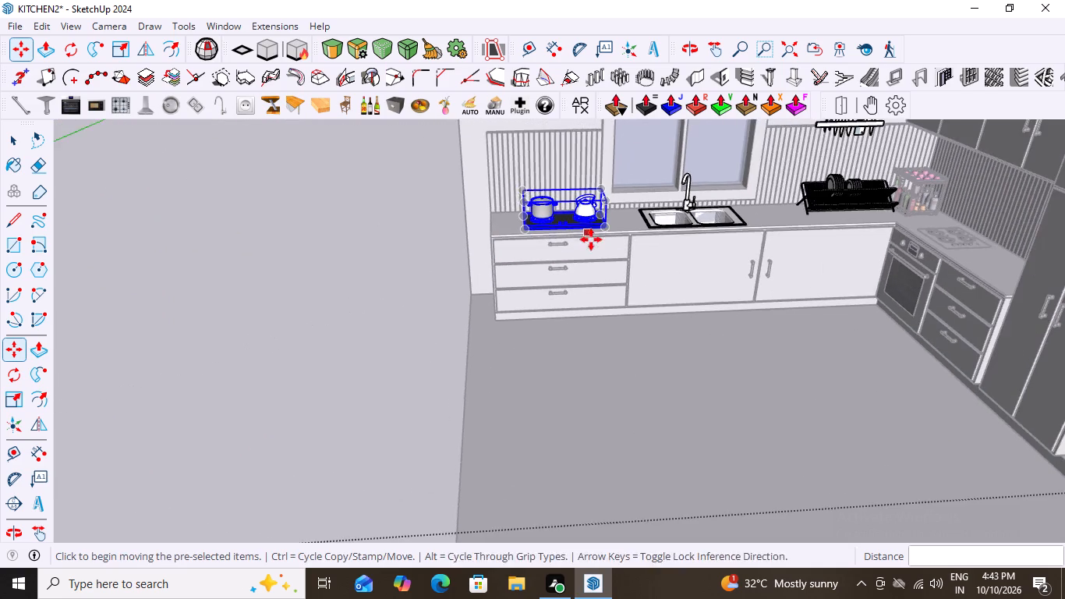
pyautogui.scroll(-2, 591, 239)
pyautogui.press('space')
pyautogui.click(384, 263)
pyautogui.moveTo(629, 216); pyautogui.dragTo(596, 202, button='middle')
pyautogui.scroll(-5, 593, 200)
pyautogui.moveTo(556, 285); pyautogui.dragTo(743, 280, button='middle')
pyautogui.scroll(-7, 743, 280)
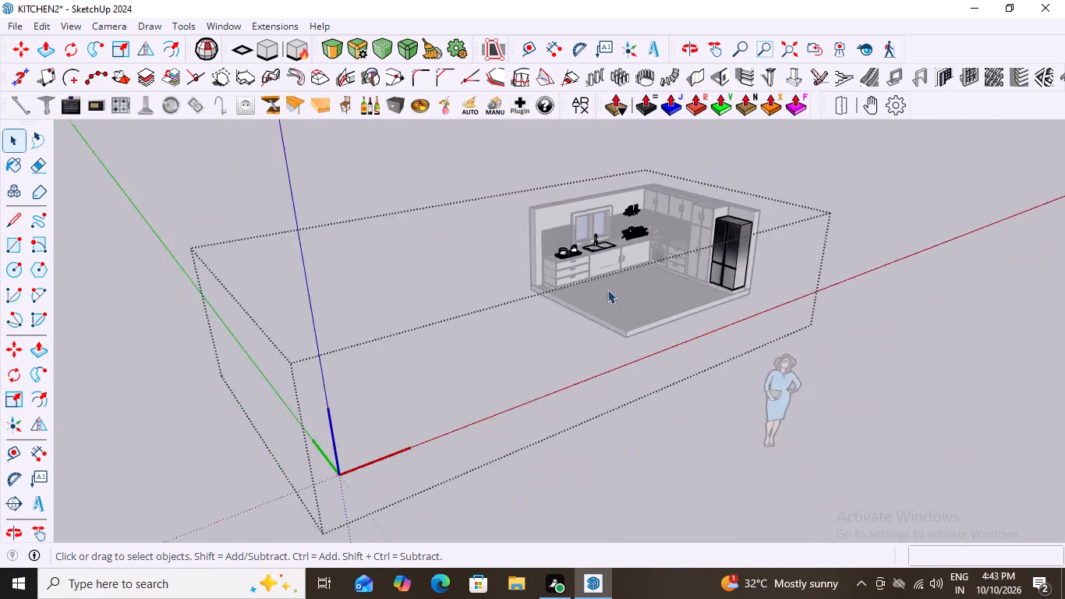
pyautogui.scroll(-1, 607, 289)
pyautogui.scroll(3, 688, 150)
pyautogui.doubleClick(781, 139)
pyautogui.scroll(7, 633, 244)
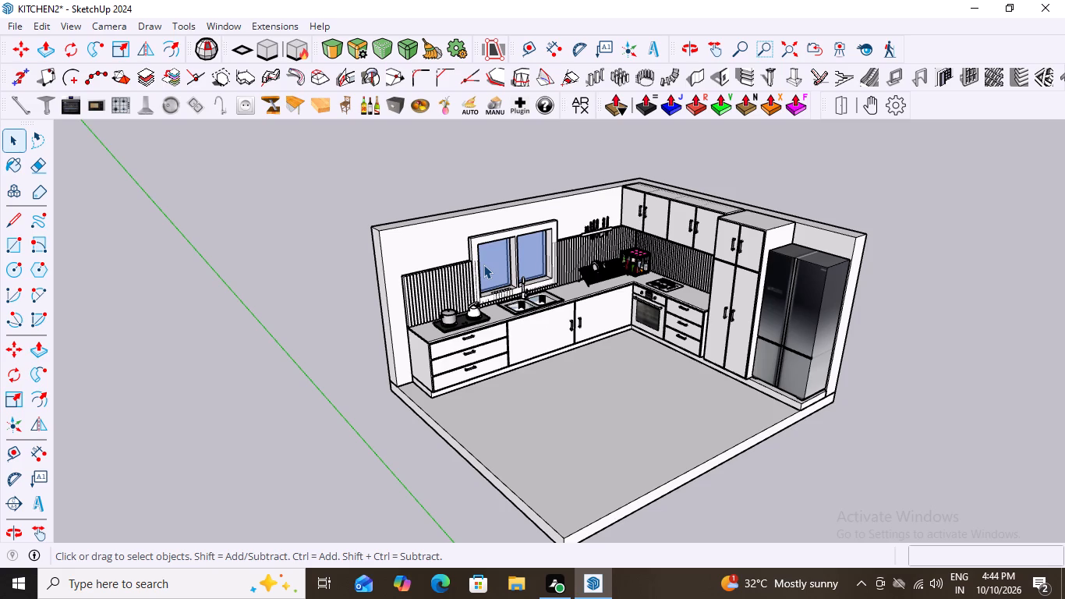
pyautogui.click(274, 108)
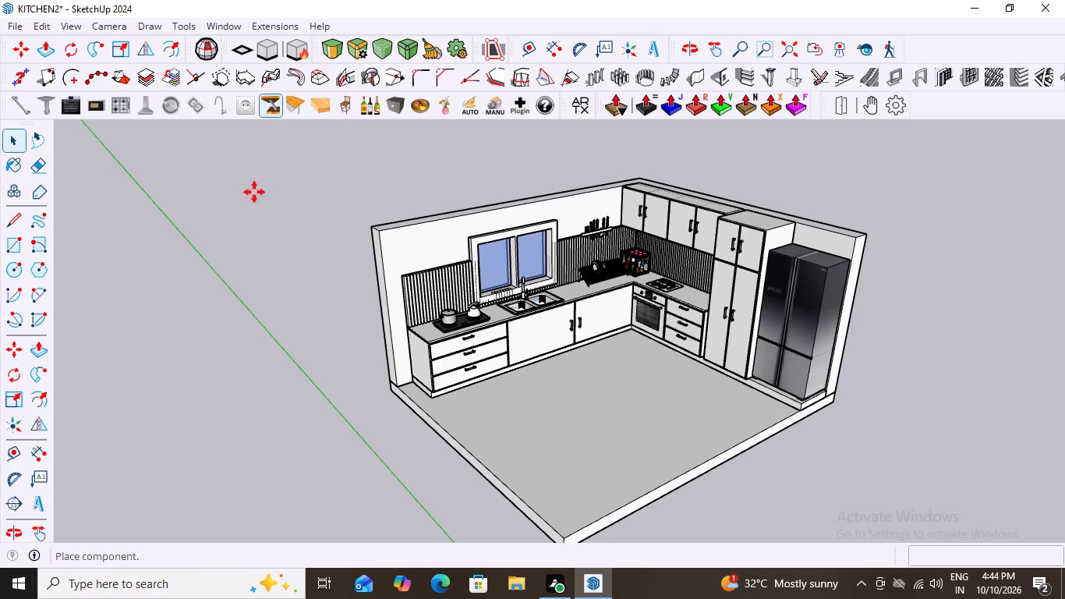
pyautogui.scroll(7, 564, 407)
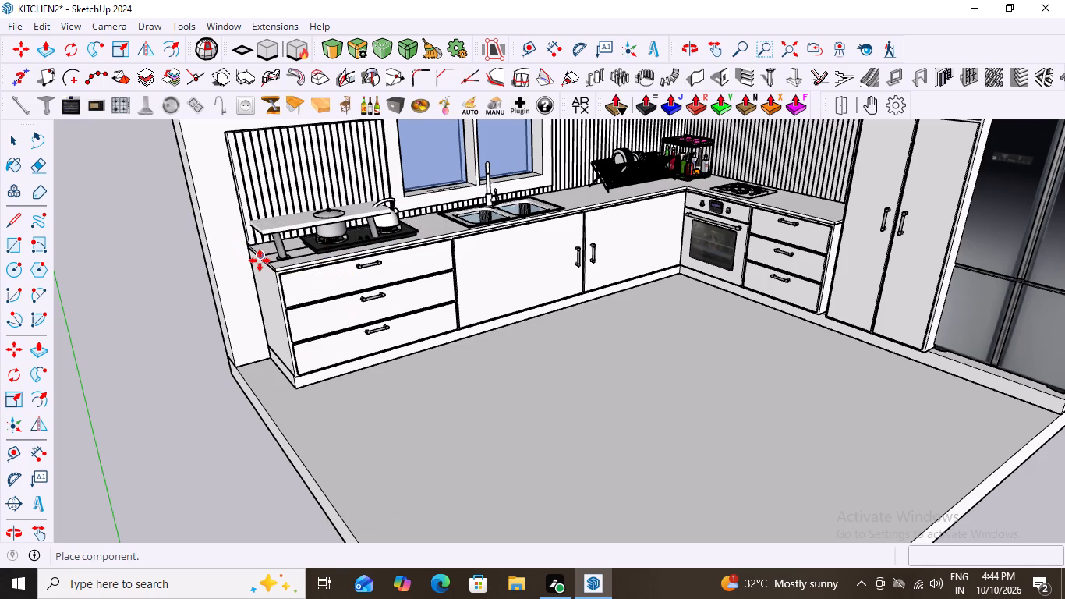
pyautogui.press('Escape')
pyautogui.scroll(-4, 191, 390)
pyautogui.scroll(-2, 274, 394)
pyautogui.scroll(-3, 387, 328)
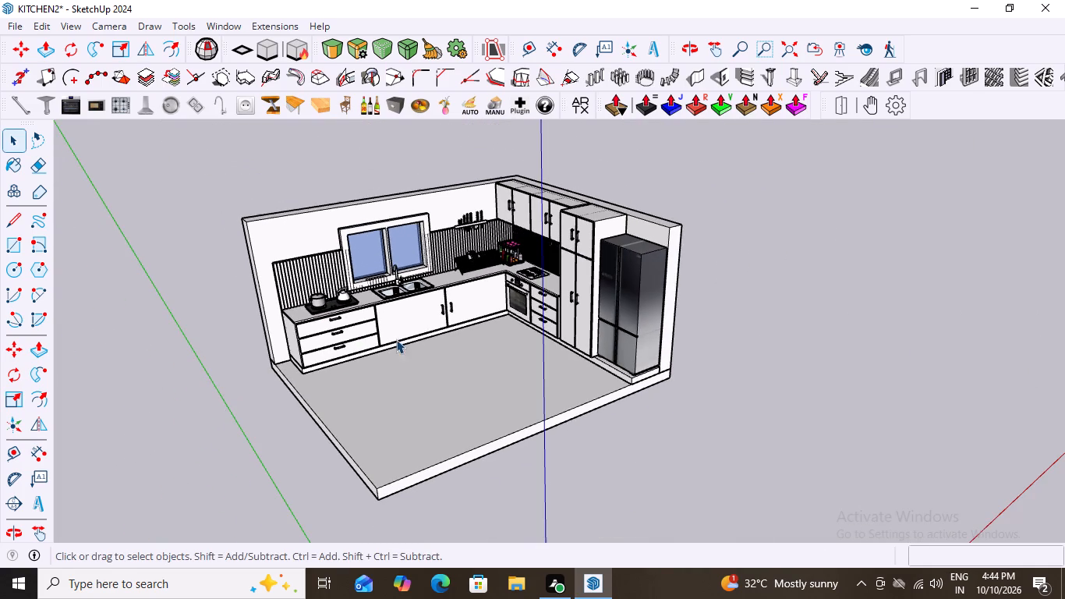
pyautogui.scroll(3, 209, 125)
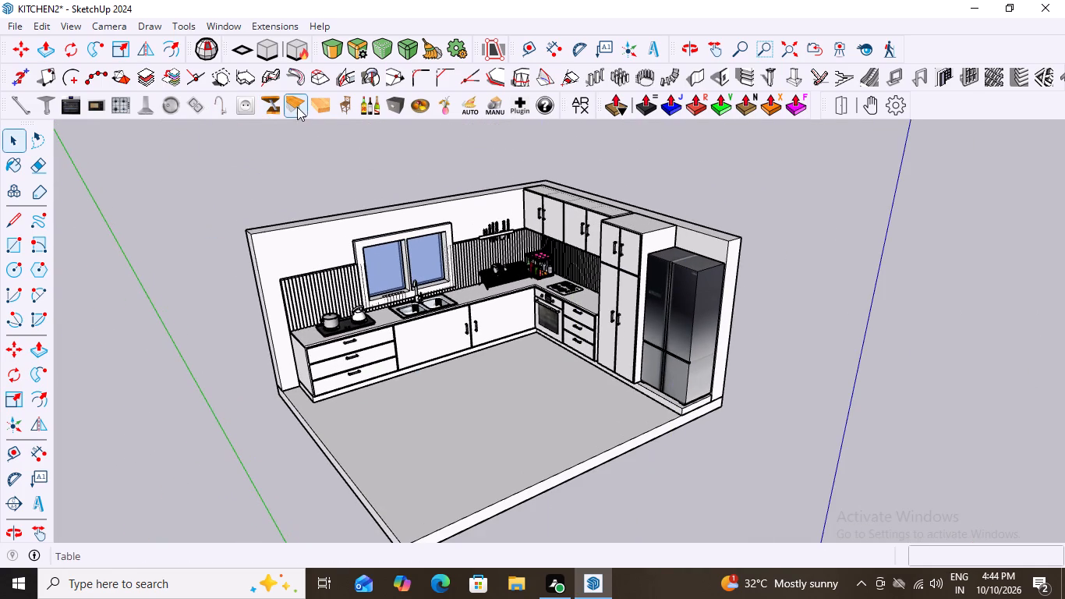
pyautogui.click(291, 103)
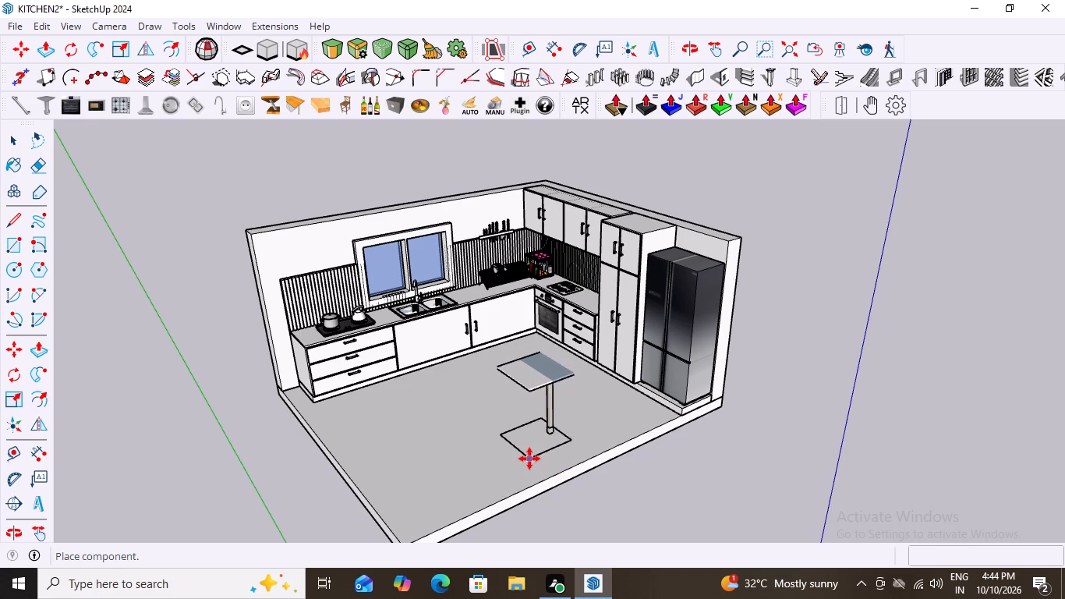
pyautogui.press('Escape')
# Examine the sink bowls, the relocated hob and the surrounding countertop up close and within the whole kitchen.
pyautogui.scroll(-3, 358, 383)
pyautogui.moveTo(454, 447); pyautogui.dragTo(532, 461, button='middle')
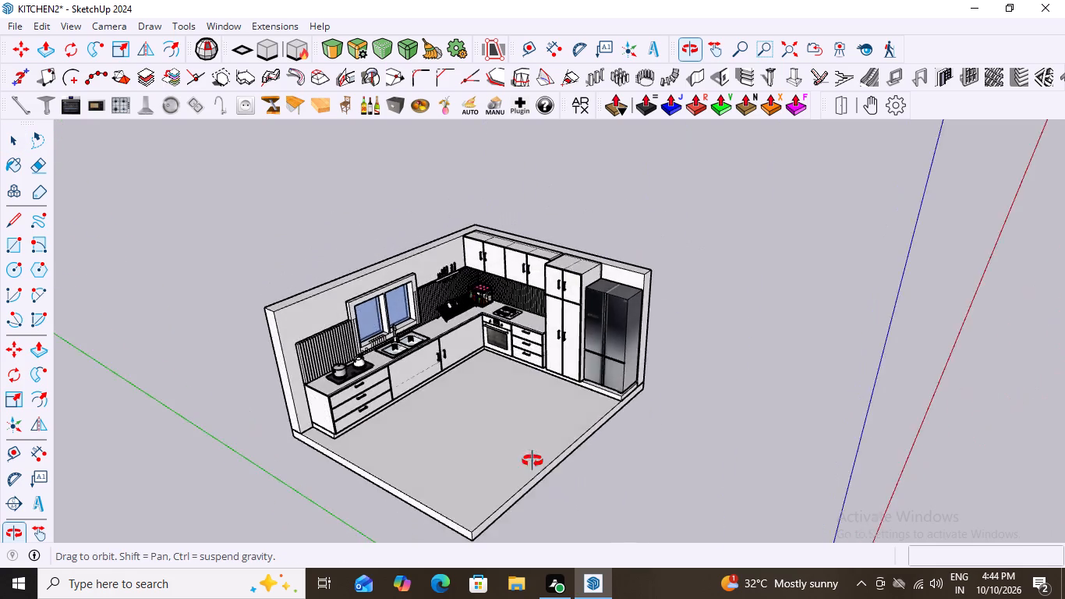
pyautogui.moveTo(532, 461); pyautogui.dragTo(455, 433, button='middle')
pyautogui.scroll(6, 409, 317)
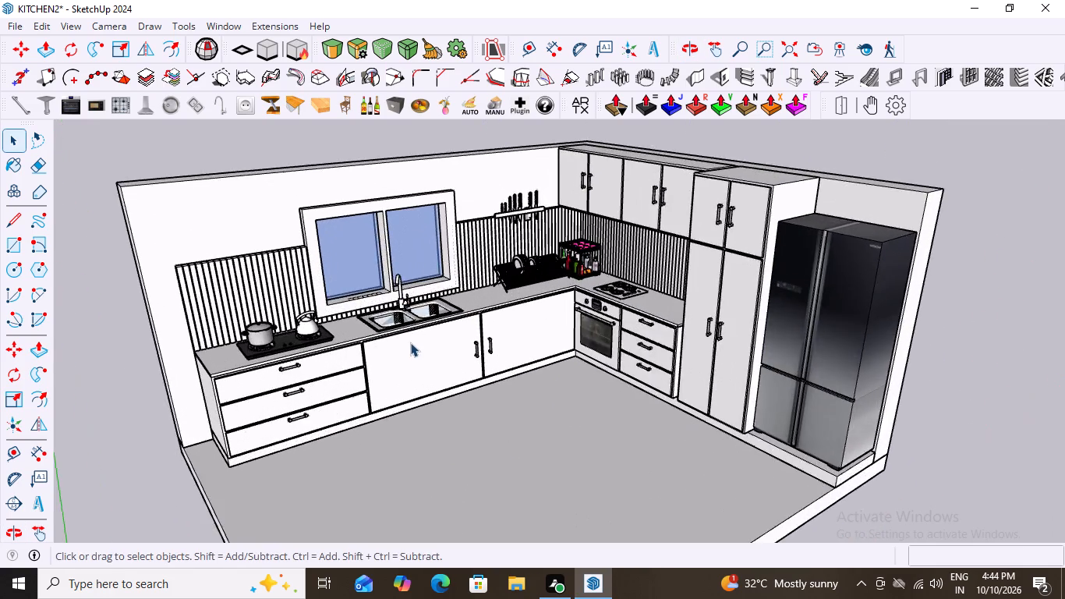
pyautogui.scroll(4, 410, 342)
pyautogui.moveTo(405, 344); pyautogui.dragTo(380, 450, button='middle')
pyautogui.scroll(12, 419, 308)
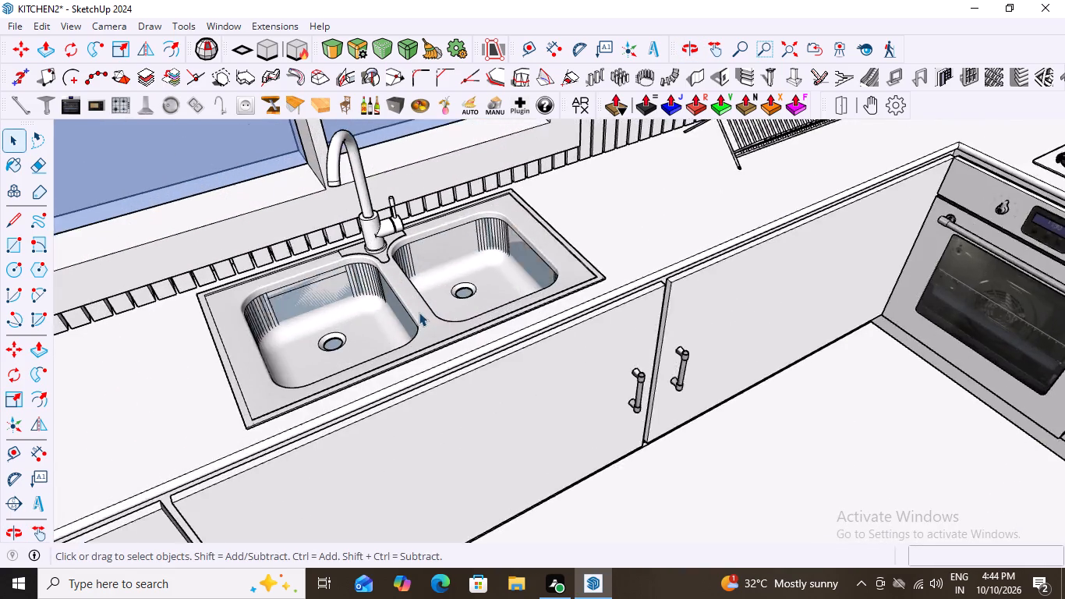
pyautogui.scroll(2, 419, 312)
pyautogui.scroll(-4, 365, 321)
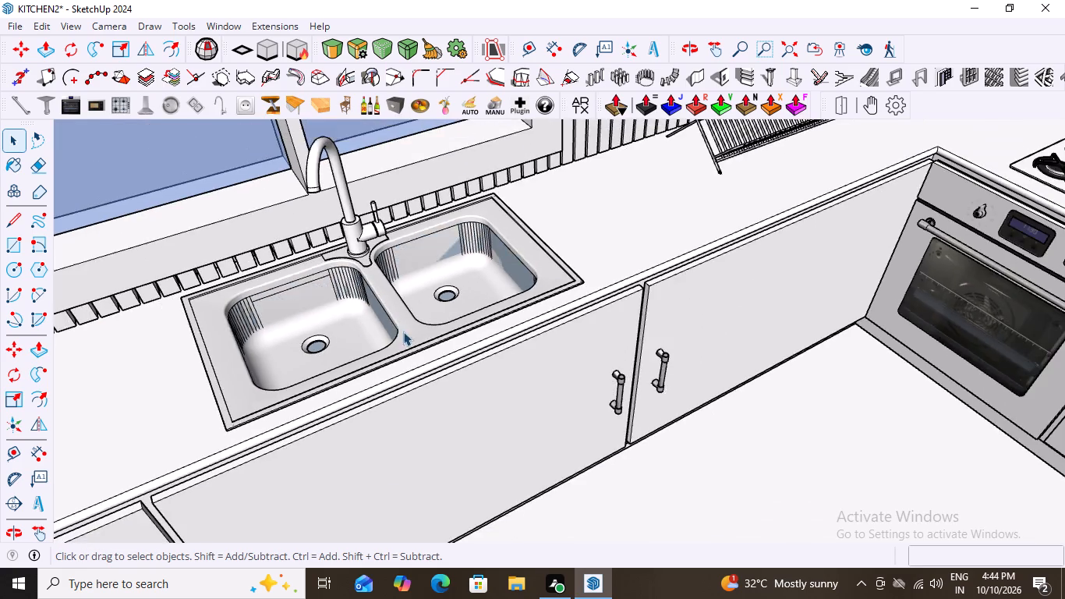
pyautogui.moveTo(411, 331); pyautogui.dragTo(647, 253, button='middle')
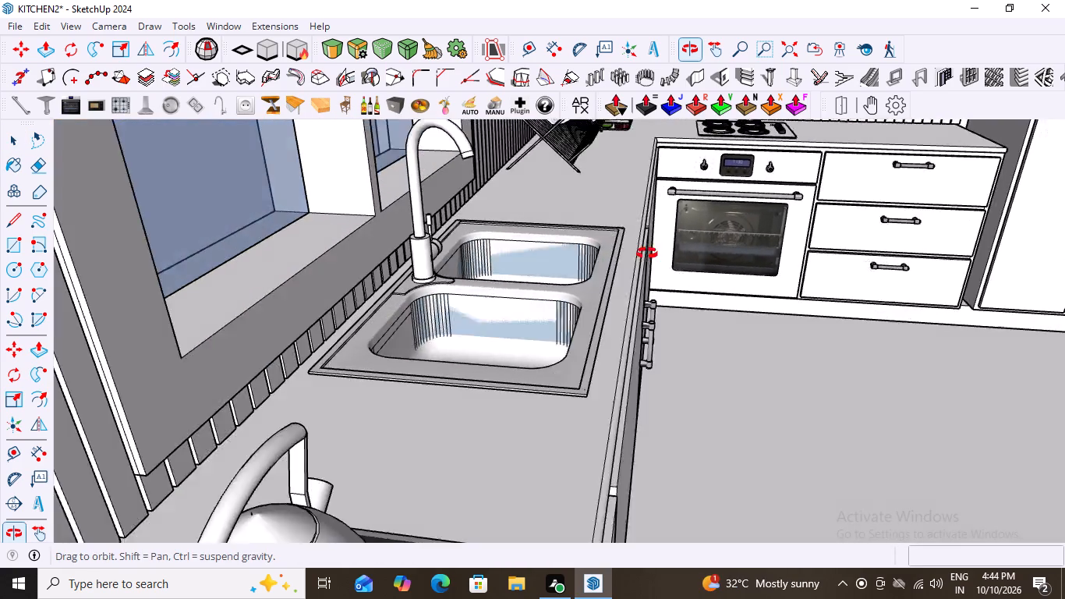
pyautogui.moveTo(647, 253); pyautogui.dragTo(405, 285, button='middle')
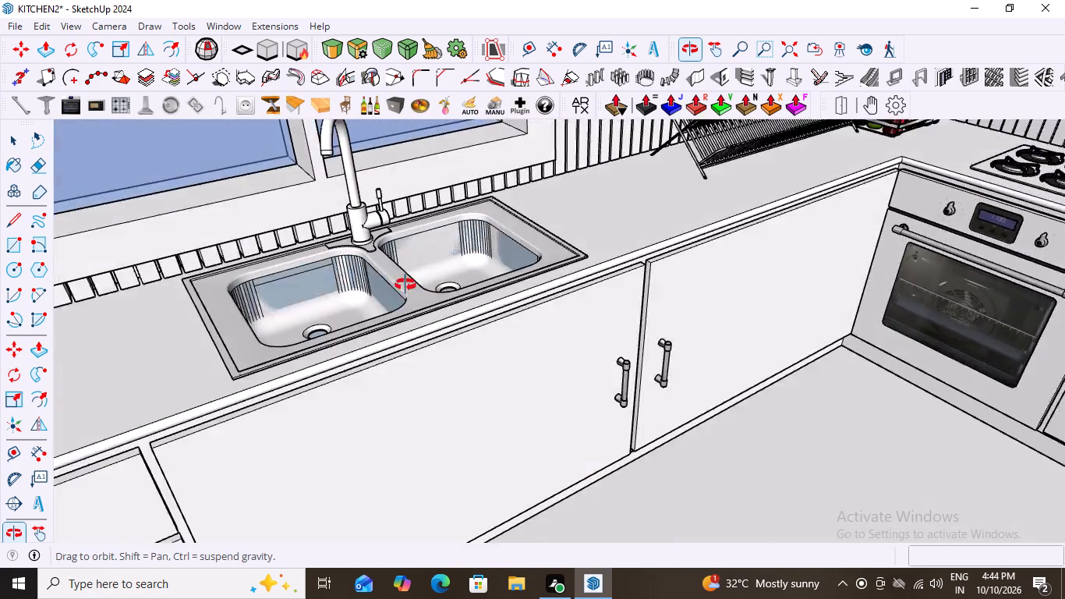
pyautogui.moveTo(405, 285); pyautogui.dragTo(312, 254, button='middle')
pyautogui.scroll(-9, 312, 254)
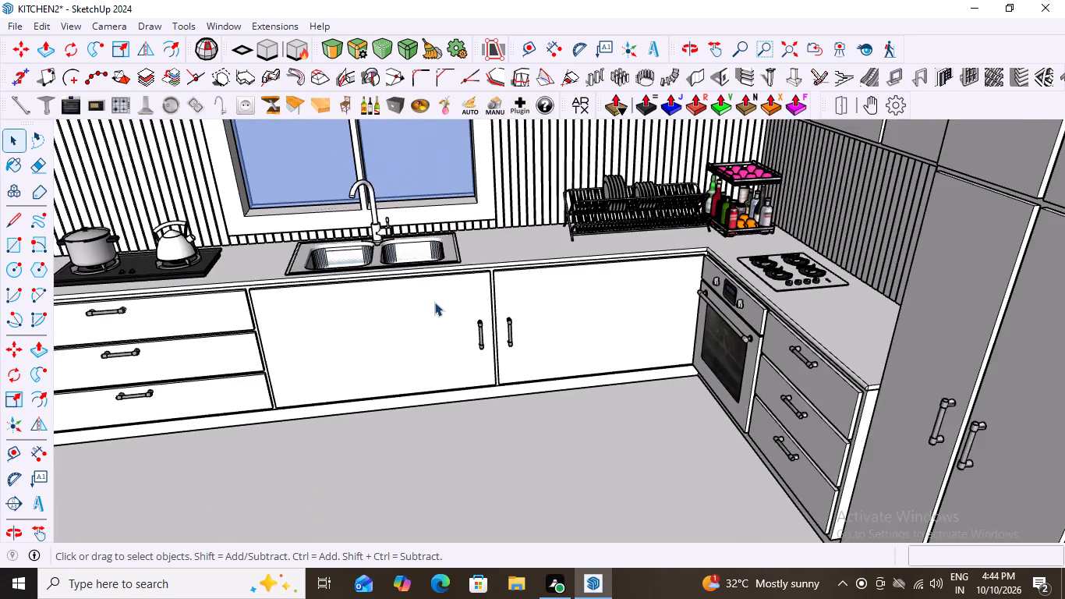
pyautogui.scroll(-5, 434, 302)
pyautogui.moveTo(299, 322); pyautogui.dragTo(333, 327, button='middle')
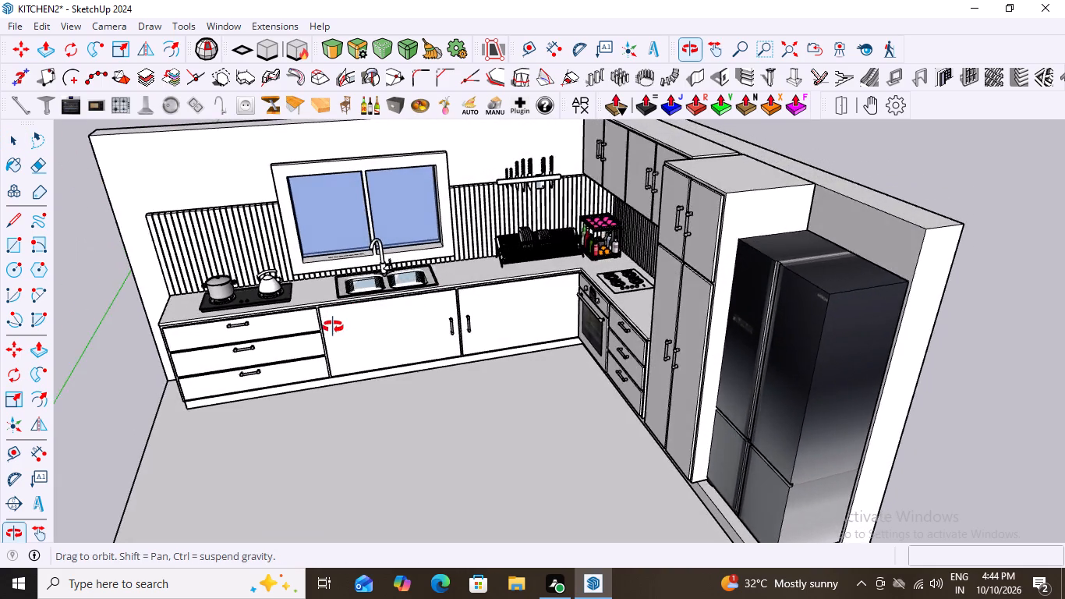
pyautogui.moveTo(333, 327); pyautogui.dragTo(353, 415, button='middle')
pyautogui.scroll(7, 365, 285)
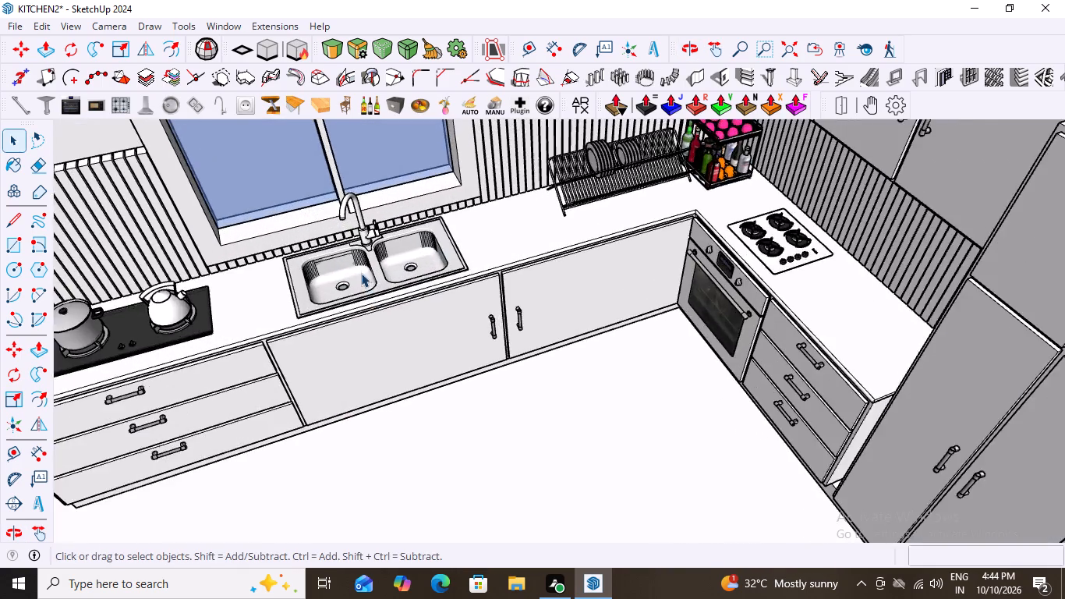
# Examine the sink up close and the whole furnished kitchen from several angles and distances.
pyautogui.scroll(11, 361, 273)
pyautogui.middleClick(372, 287)
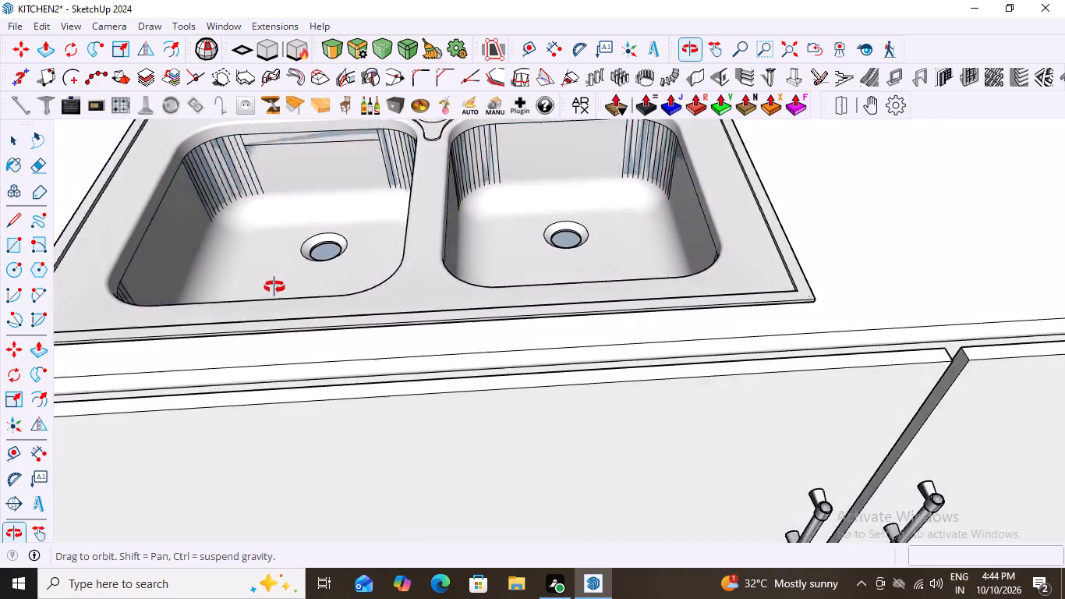
pyautogui.scroll(-8, 373, 289)
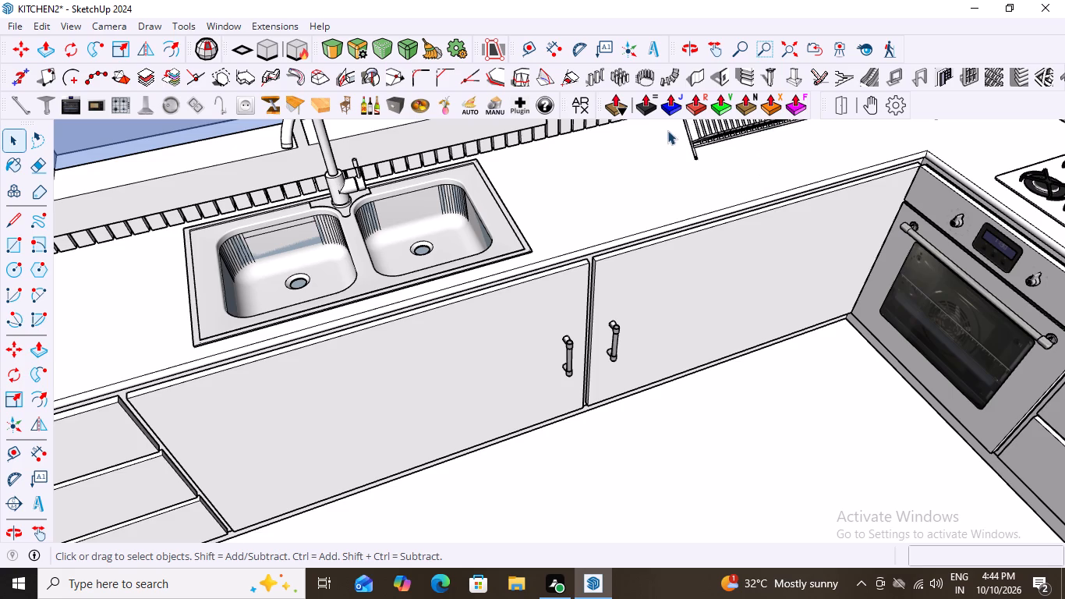
pyautogui.scroll(-20, 684, 128)
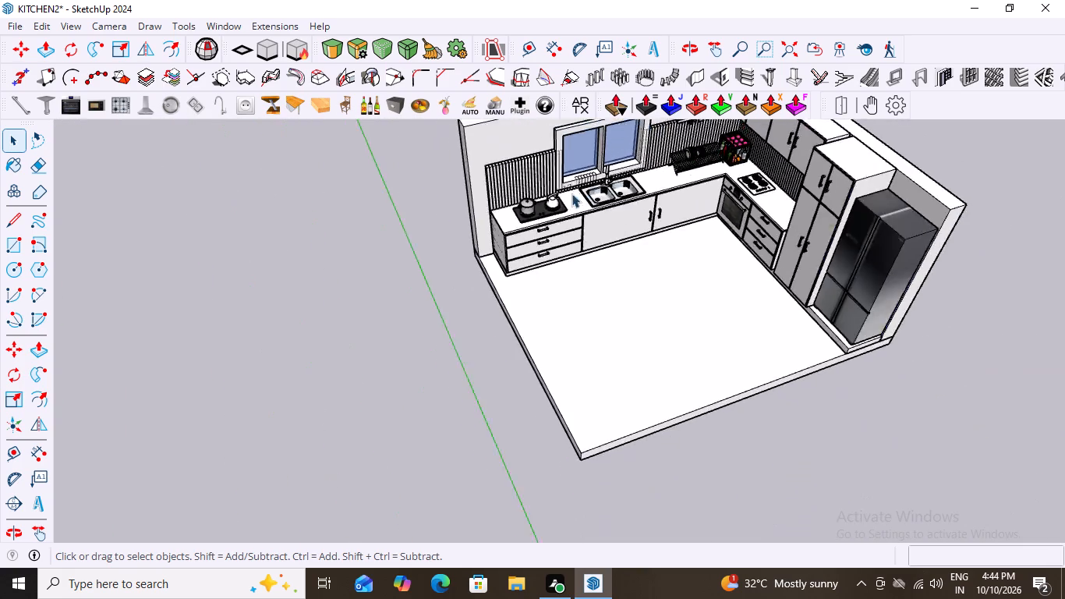
pyautogui.scroll(-4, 571, 193)
pyautogui.moveTo(787, 226); pyautogui.dragTo(743, 128, button='middle')
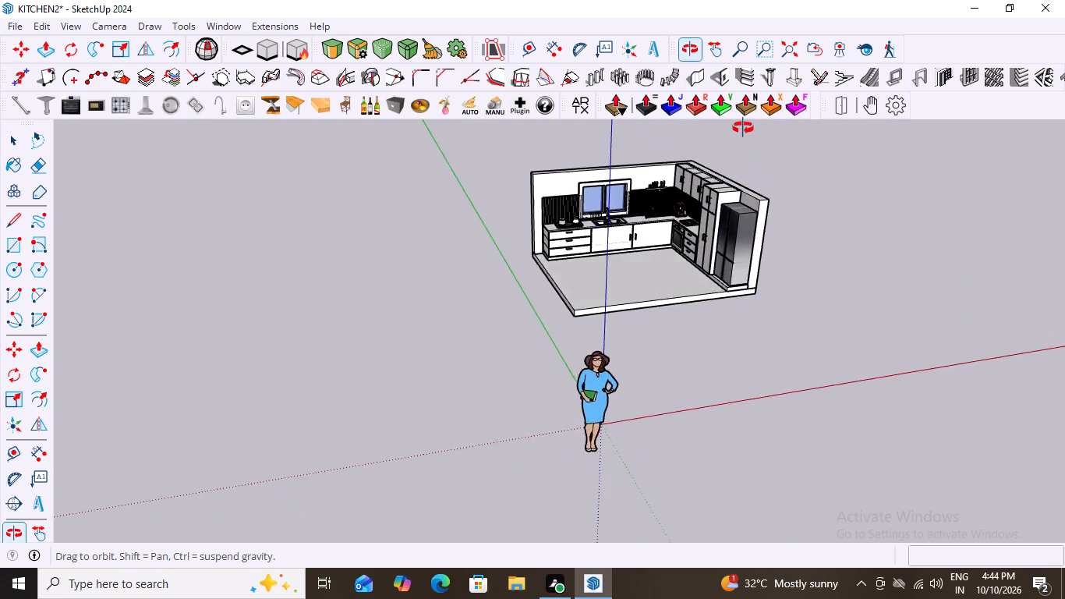
pyautogui.moveTo(743, 128); pyautogui.dragTo(671, 137, button='middle')
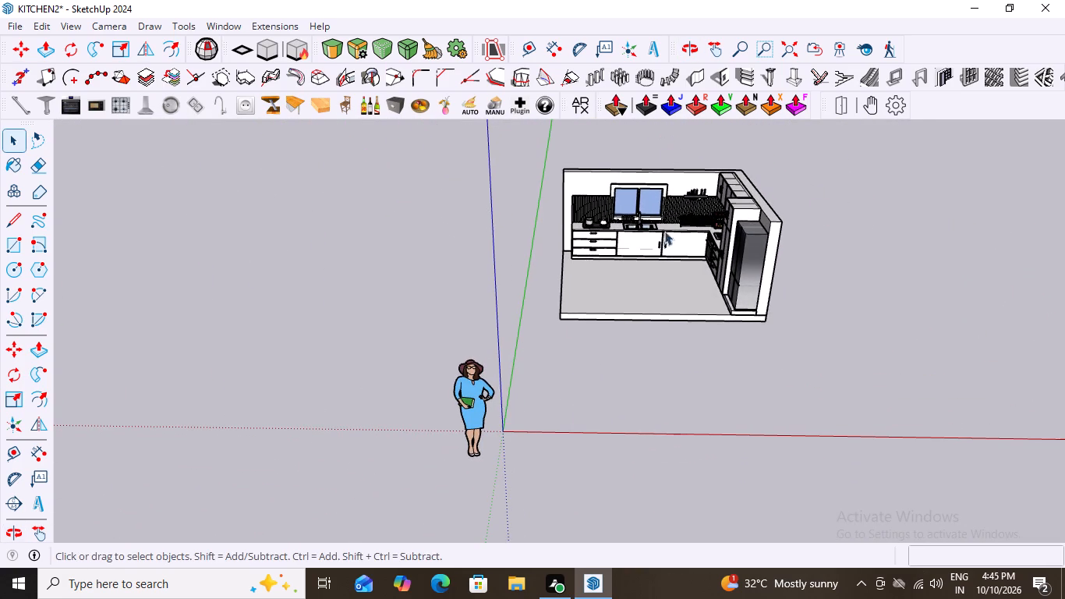
pyautogui.scroll(-6, 611, 246)
pyautogui.moveTo(700, 298); pyautogui.dragTo(781, 299, button='middle')
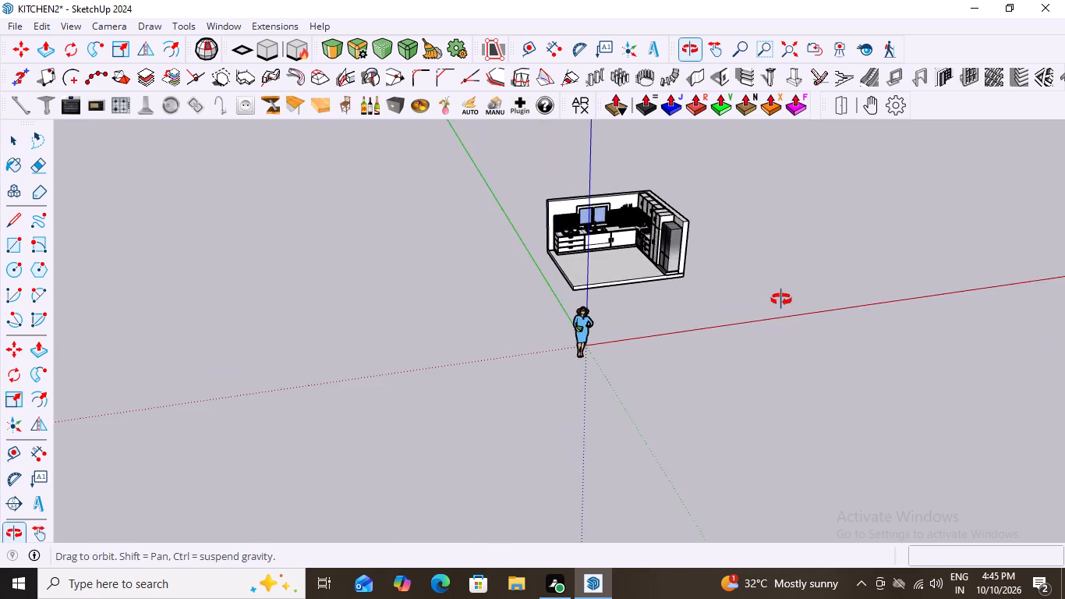
pyautogui.moveTo(781, 299); pyautogui.dragTo(698, 331, button='middle')
pyautogui.scroll(5, 632, 213)
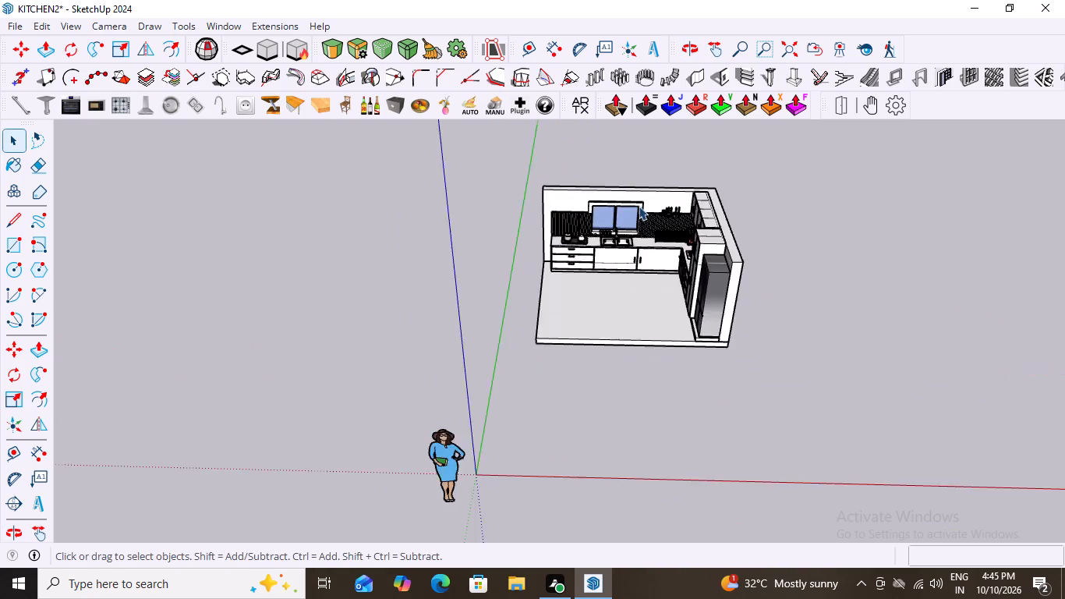
pyautogui.scroll(2, 639, 206)
pyautogui.moveTo(593, 258); pyautogui.dragTo(657, 282, button='middle')
pyautogui.scroll(7, 728, 250)
pyautogui.moveTo(692, 278); pyautogui.dragTo(731, 270, button='middle')
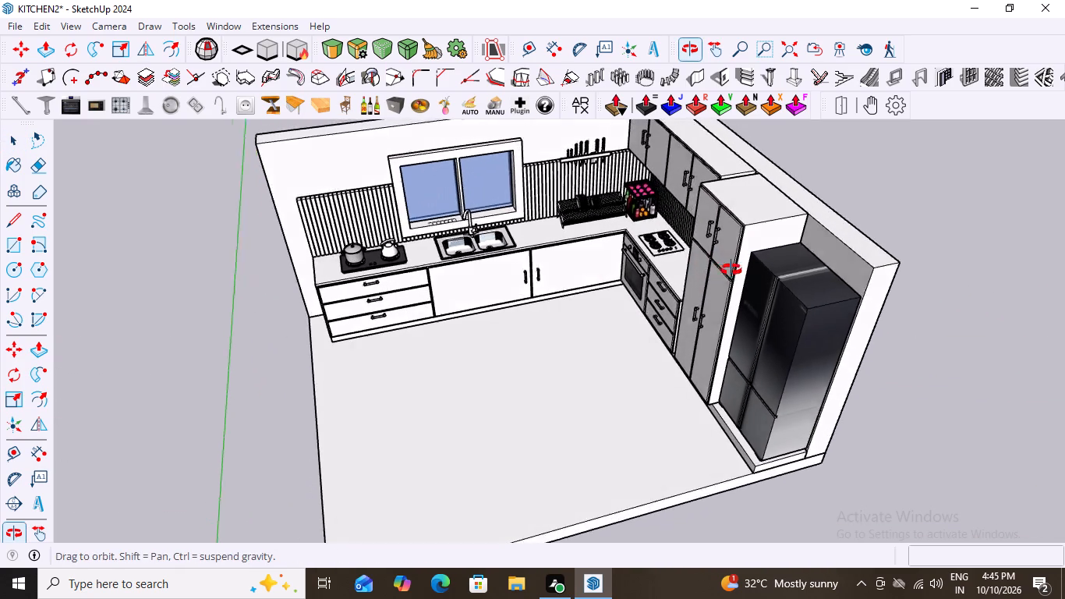
pyautogui.moveTo(731, 270); pyautogui.dragTo(767, 209, button='middle')
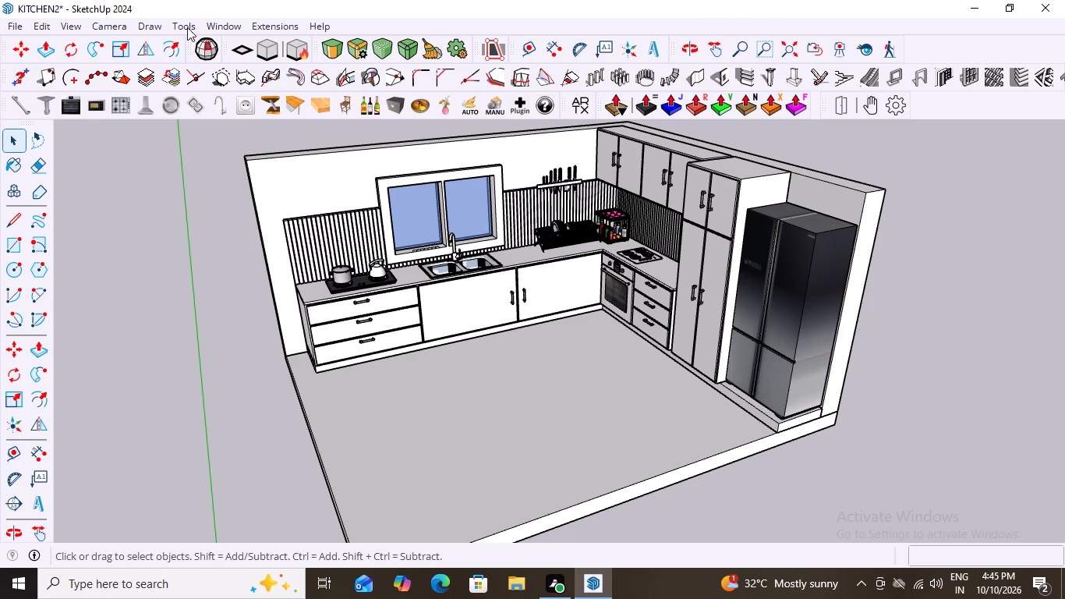
# Search the 3D Warehouse models for "daining table", replacing the previous search term.
pyautogui.click(214, 25)
pyautogui.click(253, 149)
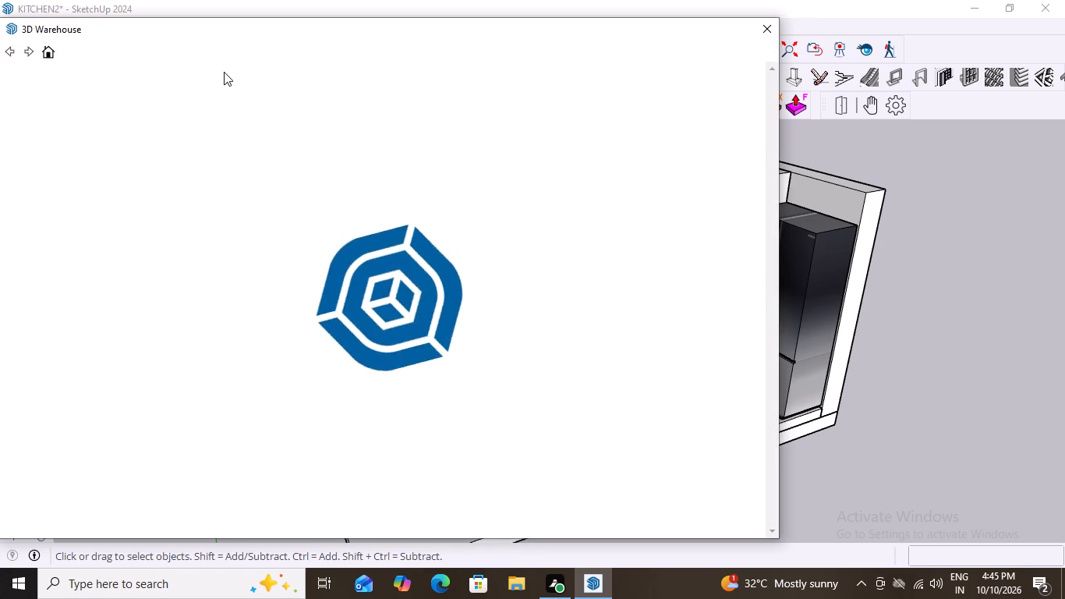
pyautogui.moveTo(299, 87); pyautogui.dragTo(309, 88)
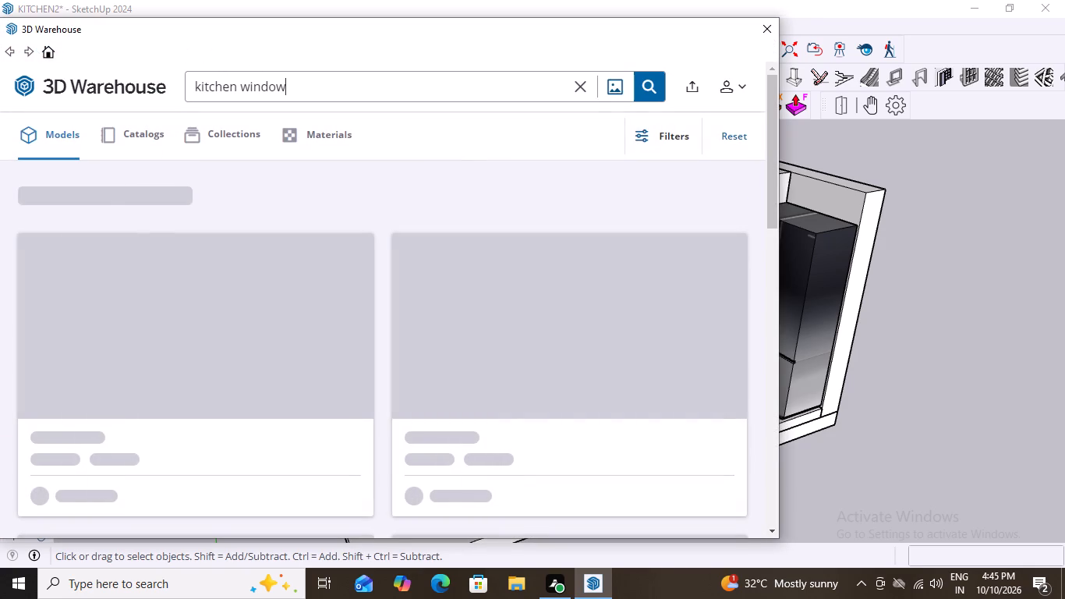
pyautogui.press('BackSpace')
pyautogui.press('BackSpace')
pyautogui.press('BackSpace')
pyautogui.press('BackSpace')
pyautogui.press('BackSpace')
pyautogui.press('BackSpace')
pyautogui.press('BackSpace')
pyautogui.press('BackSpace')
pyautogui.press('BackSpace')
pyautogui.press('BackSpace')
pyautogui.press('BackSpace')
pyautogui.press('BackSpace')
pyautogui.press('BackSpace')
pyautogui.press('BackSpace')
pyautogui.press('BackSpace')
pyautogui.press('BackSpace')
pyautogui.press('BackSpace')
pyautogui.press('BackSpace')
pyautogui.press('BackSpace')
pyautogui.press('BackSpace')
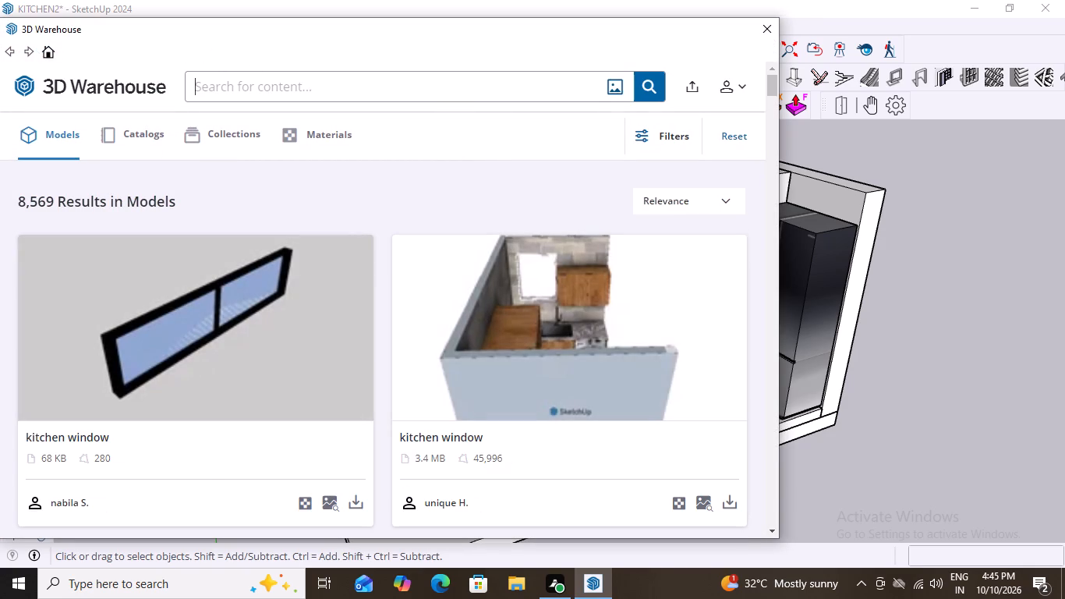
pyautogui.press('d')
pyautogui.write('aining')
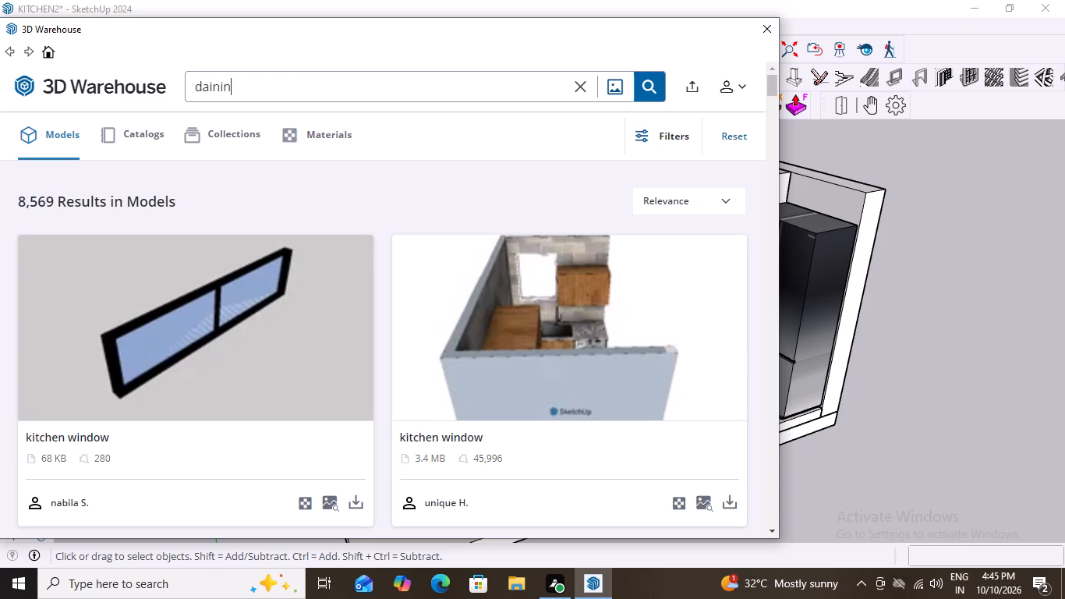
pyautogui.press('space')
pyautogui.press('space')
pyautogui.write('tab')
pyautogui.press('l')
pyautogui.press('e')
pyautogui.click(232, 87)
pyautogui.press('BackSpace')
pyautogui.press('BackSpace')
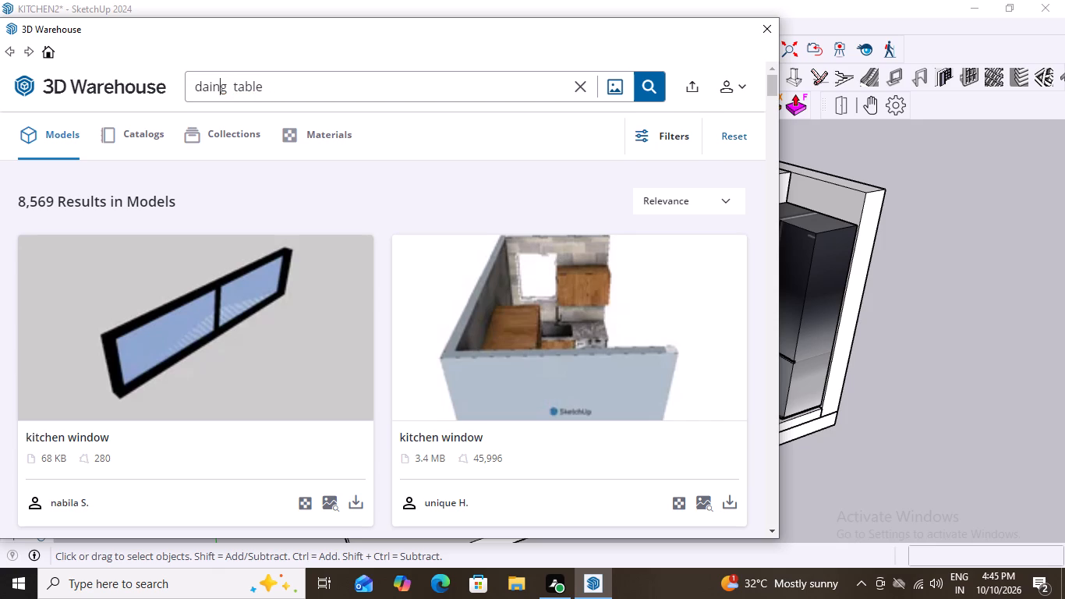
pyautogui.press('BackSpace')
pyautogui.press('BackSpace')
pyautogui.write('inin')
pyautogui.click(653, 77)
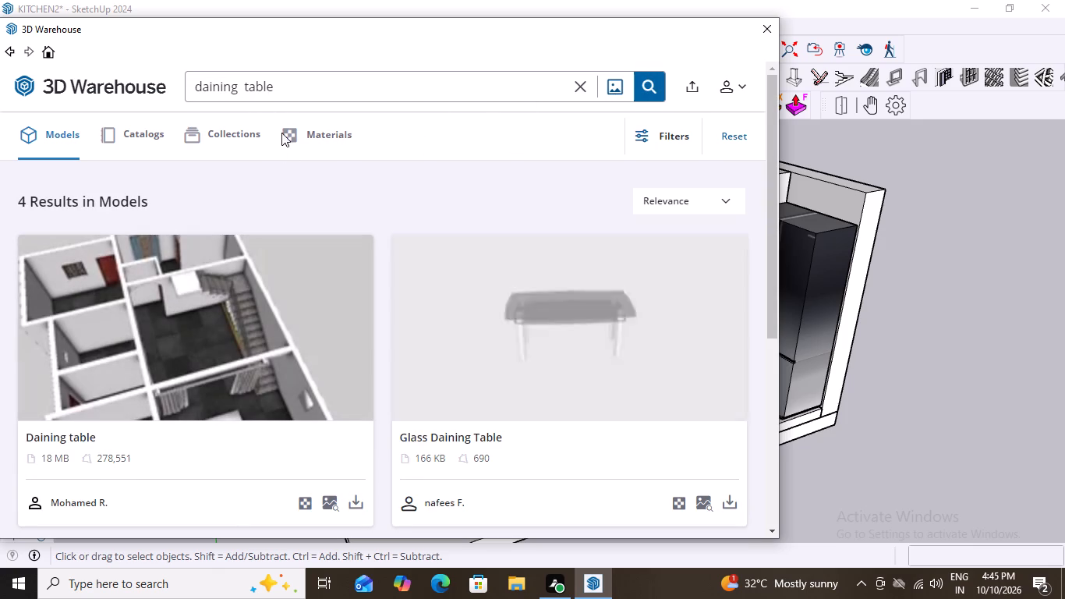
# Examine the preview and model information of the 18 MB "Daining table" model, and return to the search results.
pyautogui.scroll(-5, 287, 197)
pyautogui.middleClick(287, 197)
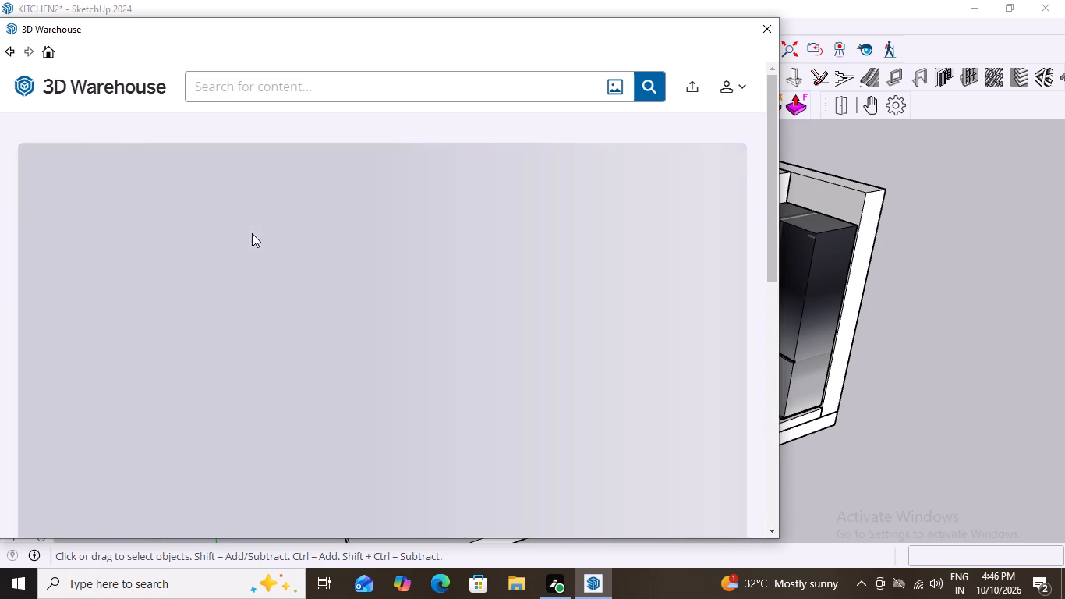
pyautogui.scroll(-2, 359, 195)
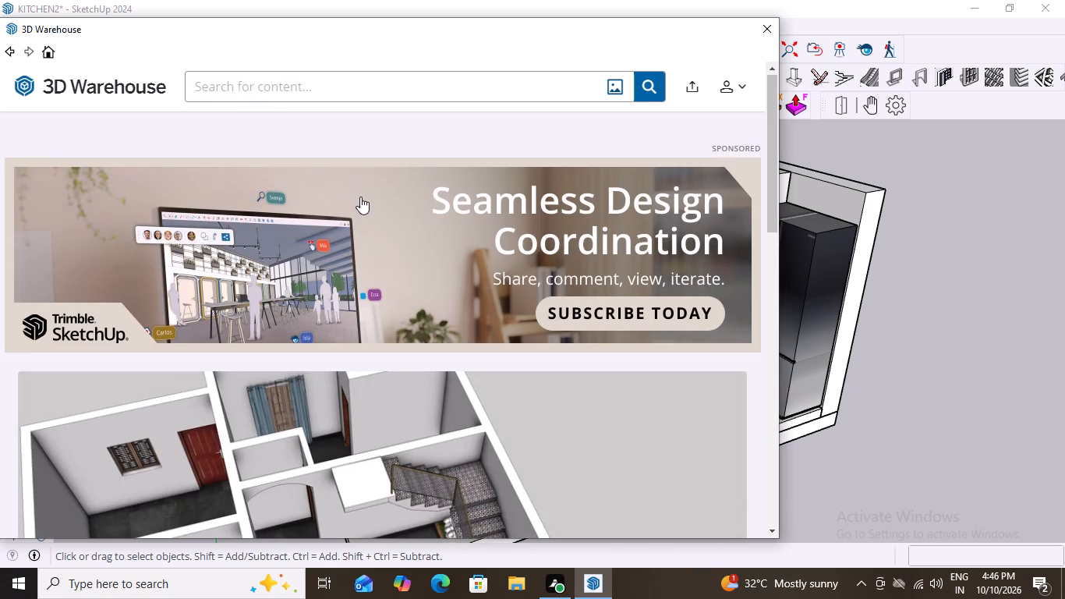
pyautogui.scroll(-10, 360, 197)
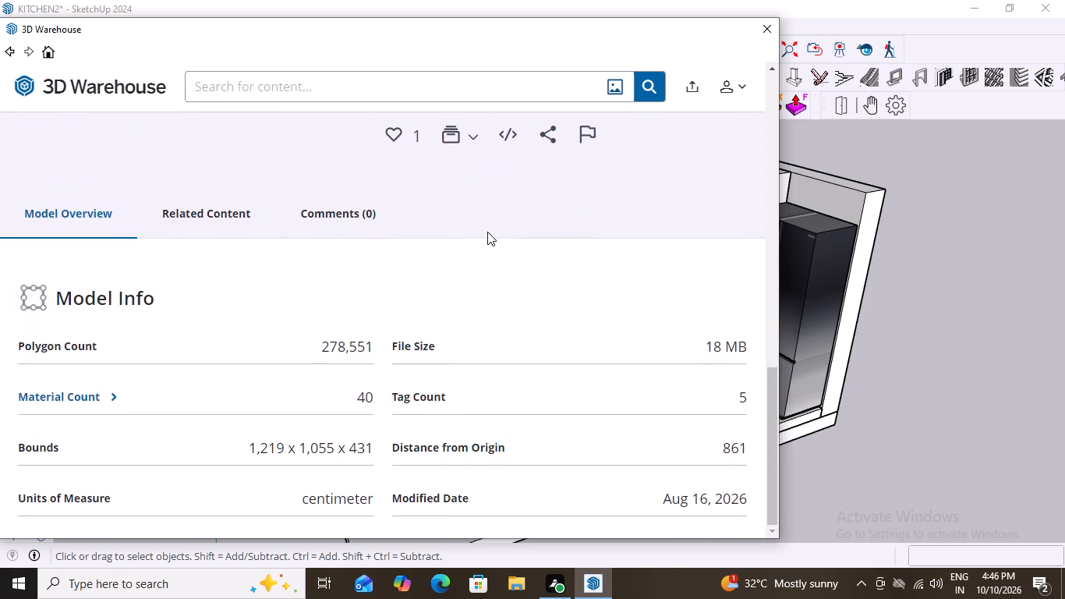
pyautogui.scroll(15, 497, 230)
pyautogui.scroll(-8, 422, 188)
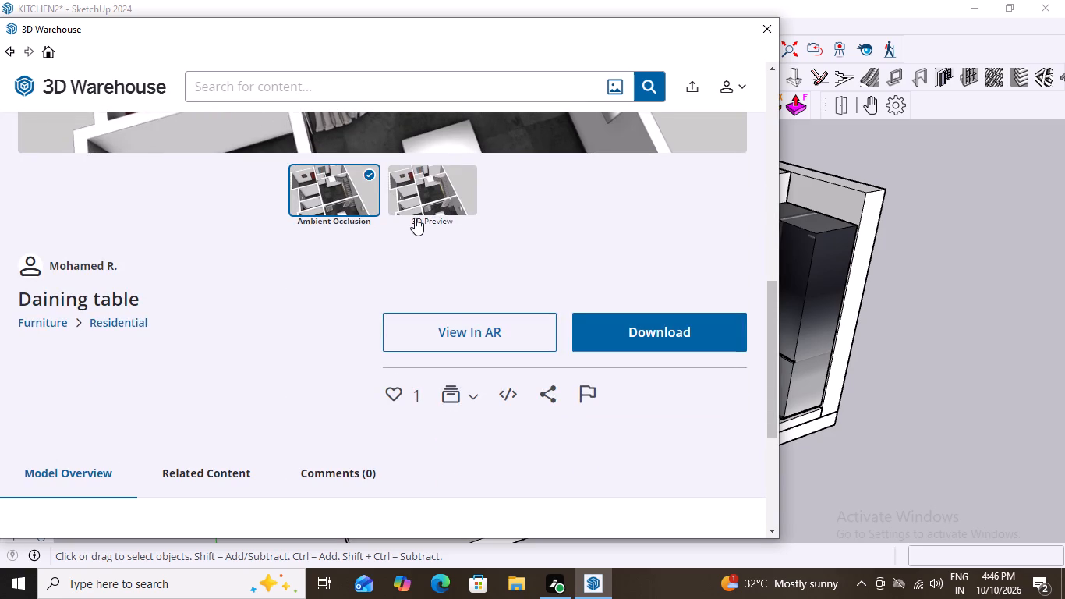
pyautogui.scroll(5, 415, 218)
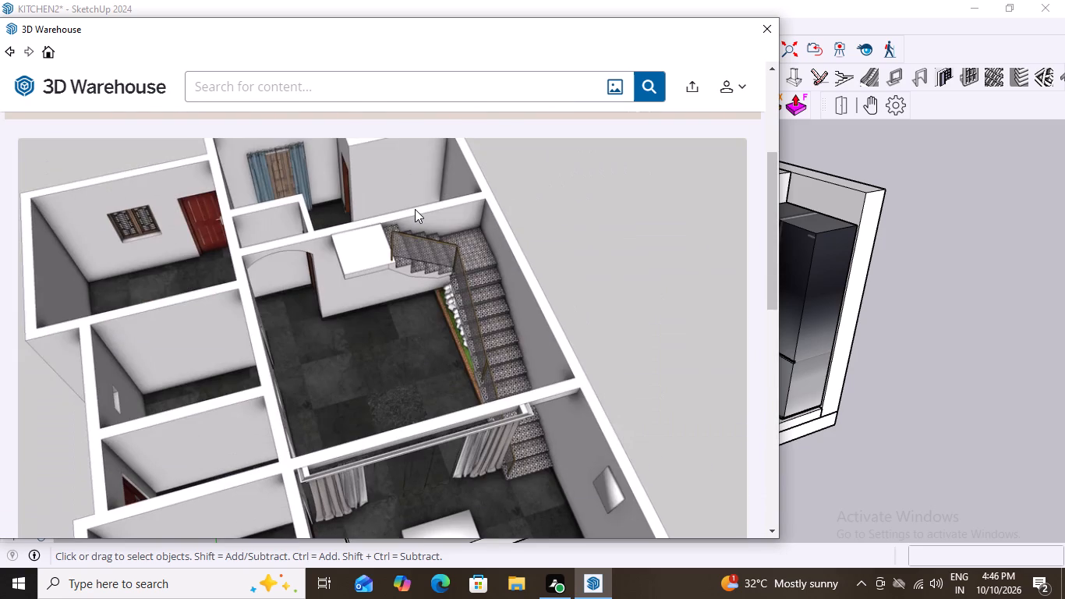
pyautogui.scroll(3, 460, 254)
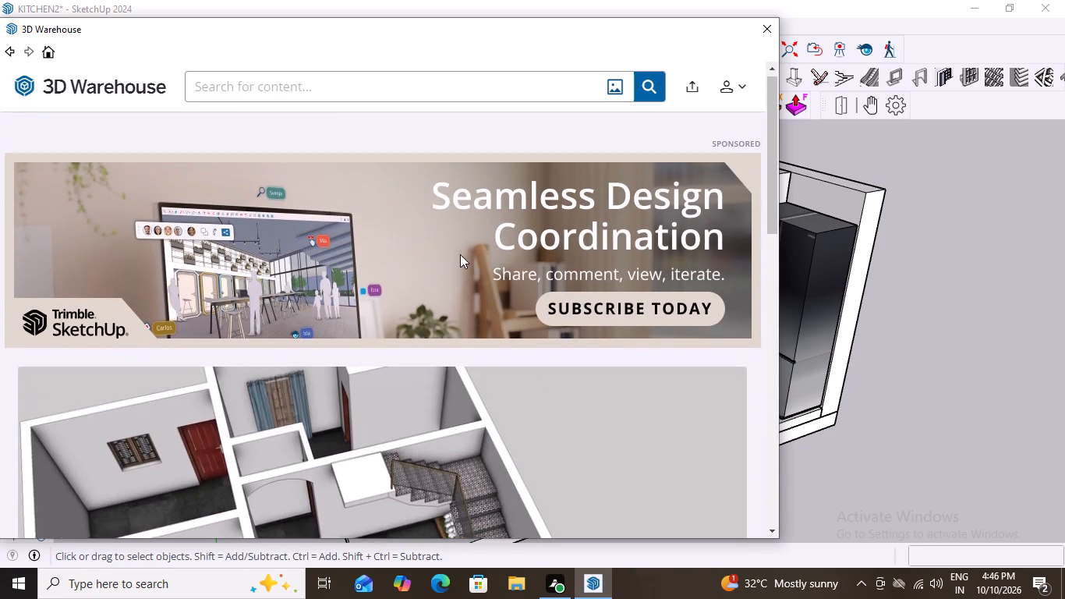
pyautogui.scroll(2, 460, 254)
pyautogui.click(246, 92)
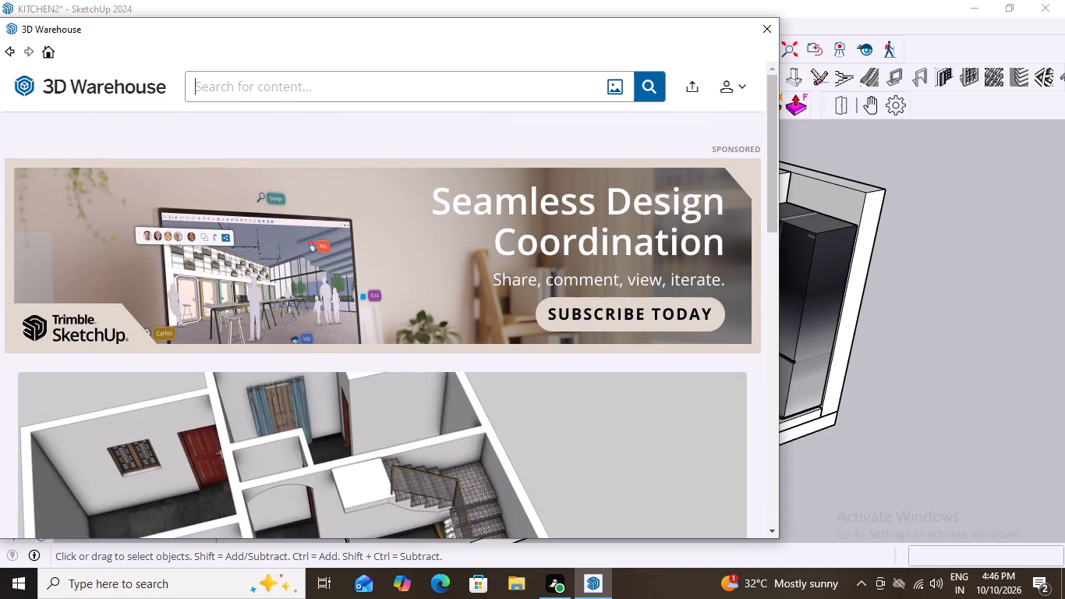
pyautogui.click(6, 49)
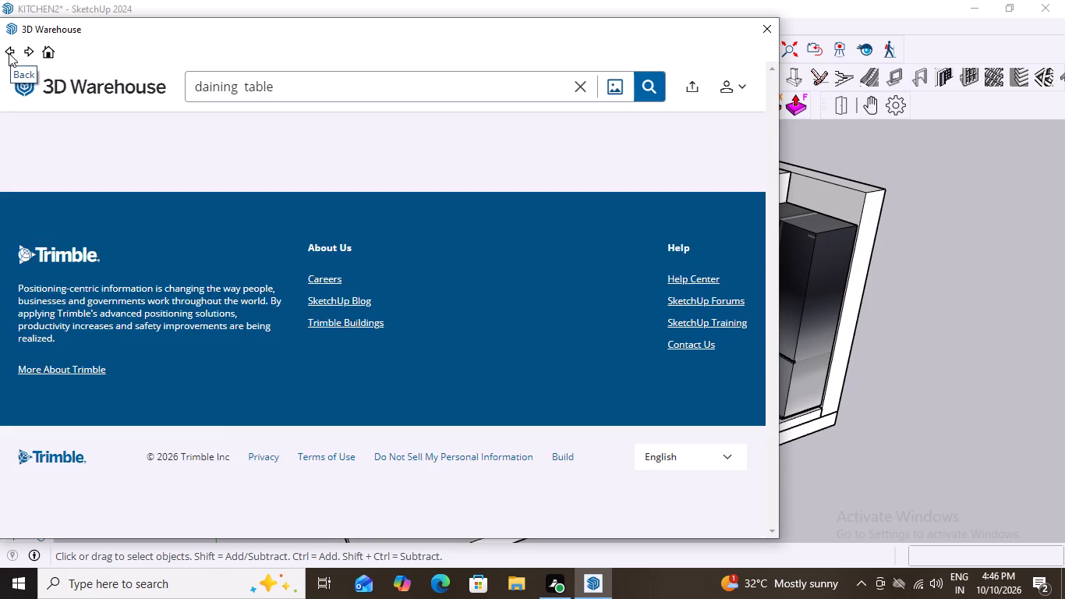
# Look through the dining table search results and compare the available tables and chair sets.
pyautogui.scroll(-3, 310, 218)
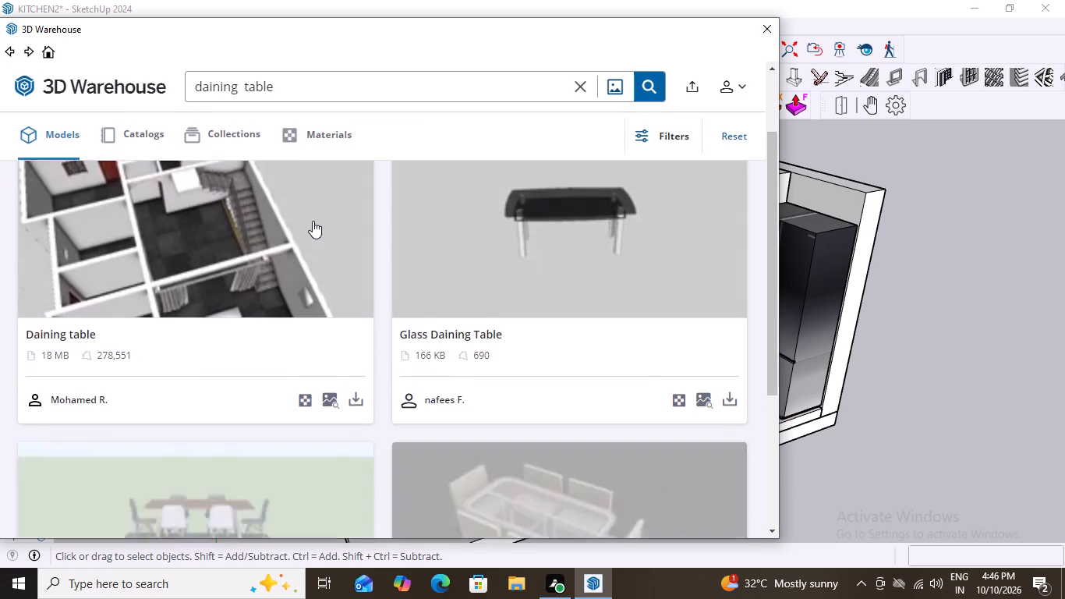
pyautogui.scroll(-1, 313, 221)
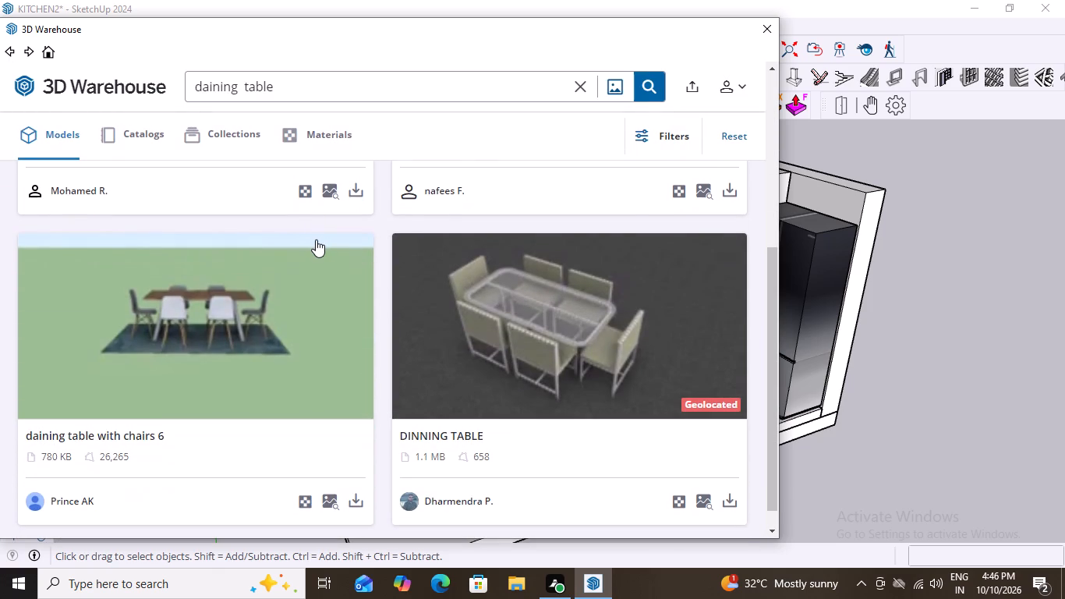
pyautogui.scroll(3, 241, 302)
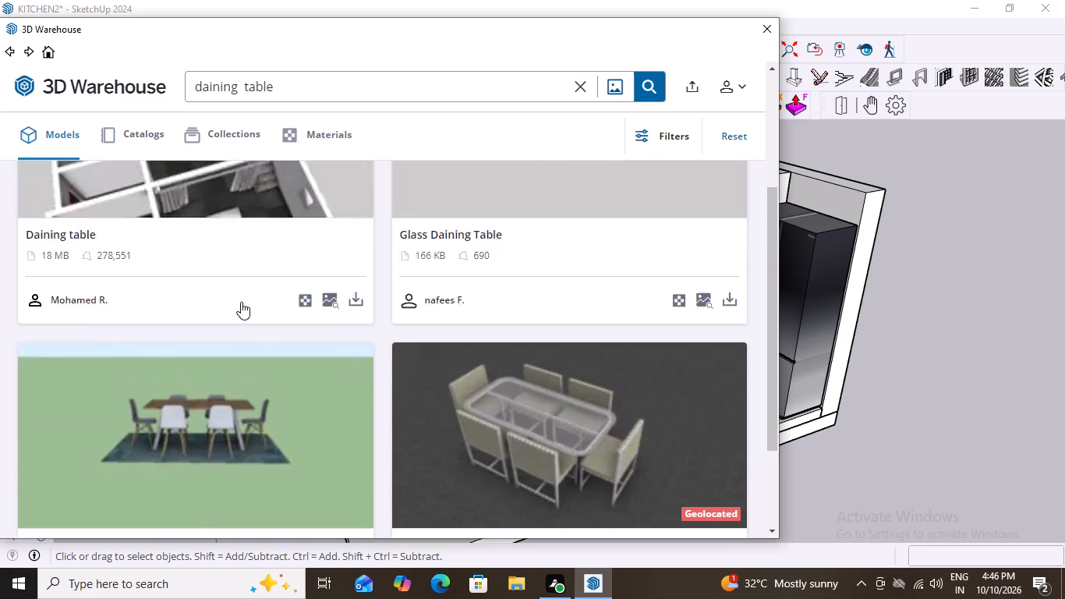
pyautogui.scroll(1, 241, 302)
pyautogui.scroll(-13, 253, 296)
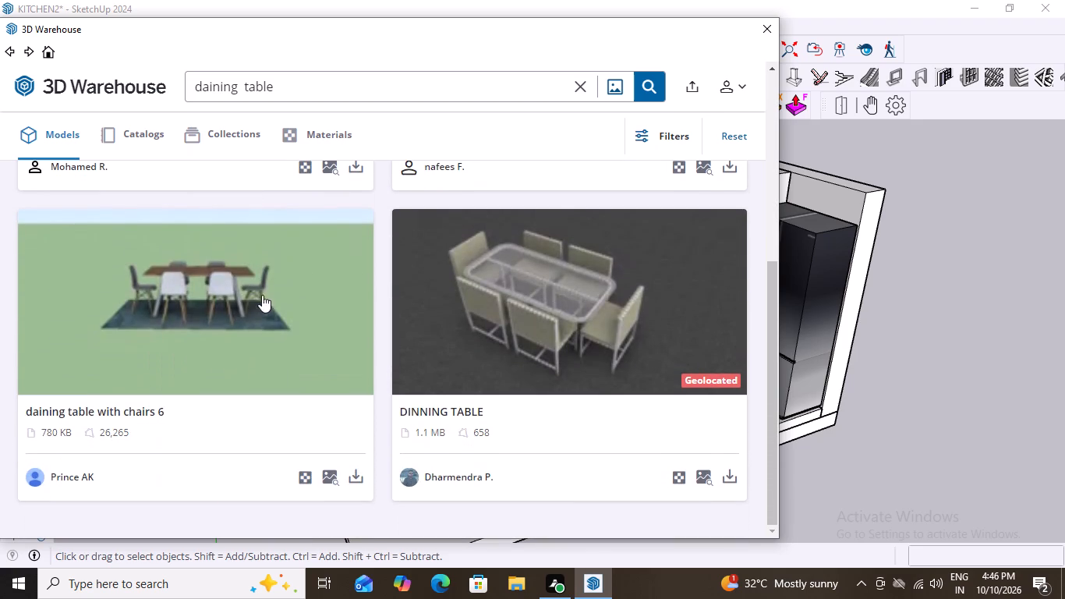
pyautogui.scroll(-7, 395, 300)
pyautogui.scroll(-4, 264, 331)
pyautogui.scroll(-8, 387, 283)
# Change the search term to "dinning table" and search the 3D Warehouse models again.
pyautogui.scroll(-9, 554, 302)
pyautogui.scroll(10, 556, 415)
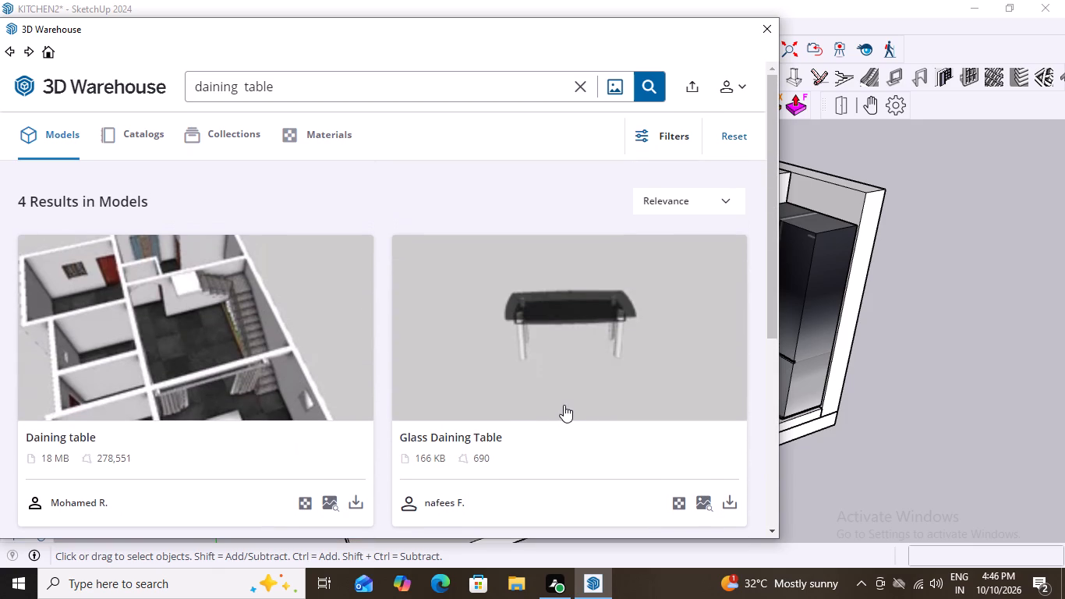
pyautogui.scroll(4, 564, 405)
pyautogui.scroll(-4, 564, 405)
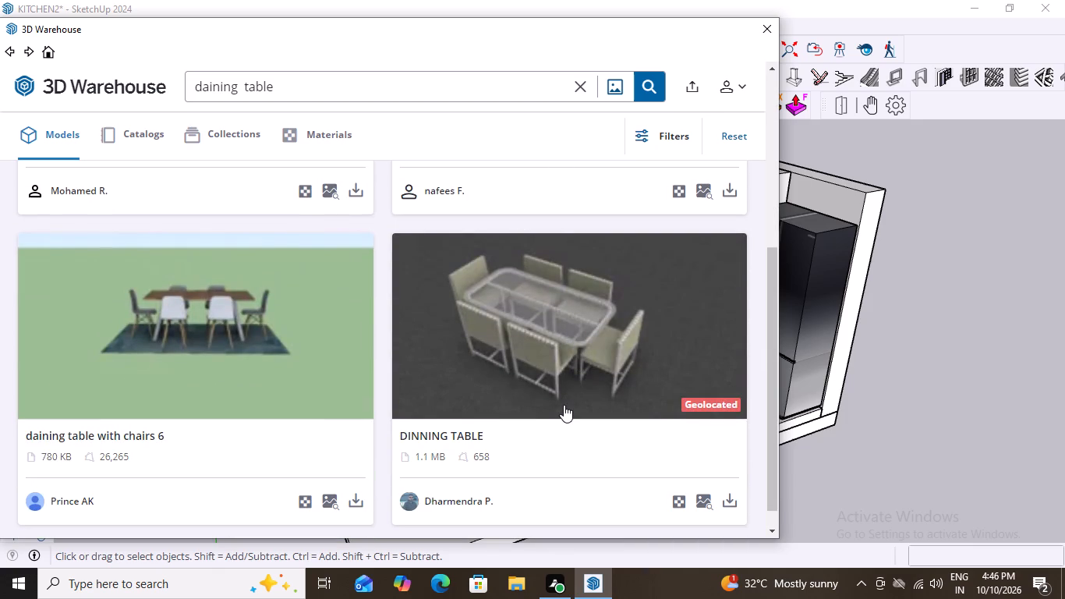
pyautogui.click(209, 88)
pyautogui.press('BackSpace')
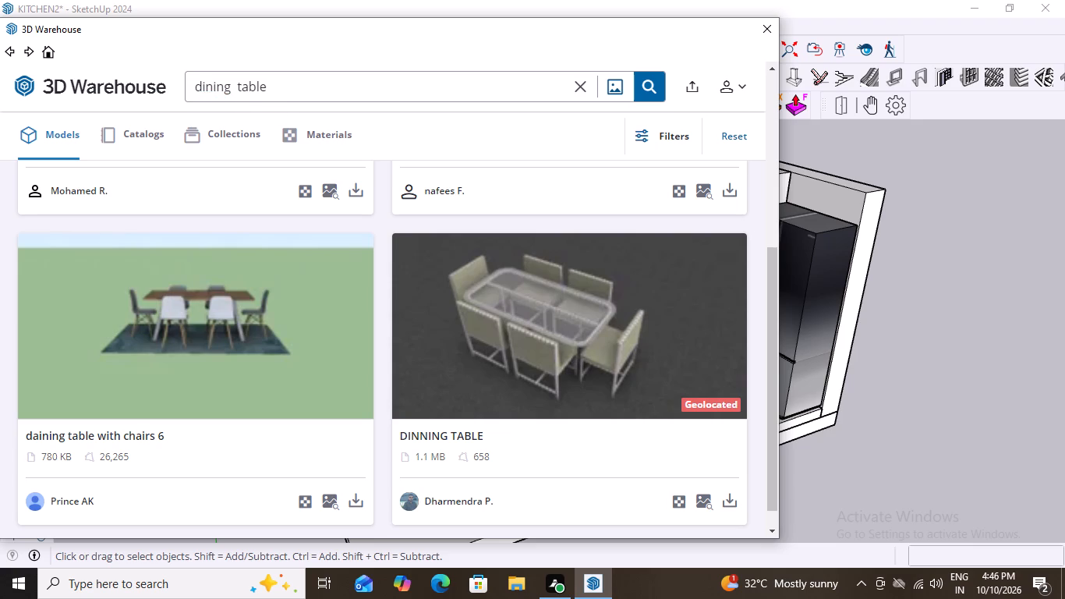
pyautogui.click(211, 85)
pyautogui.press('n')
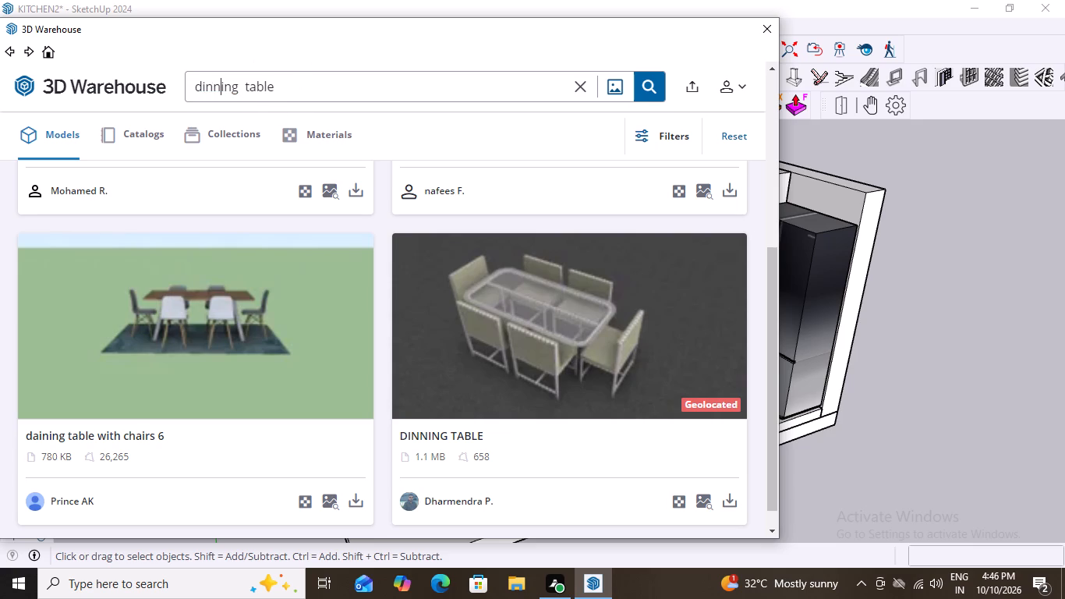
pyautogui.click(295, 74)
pyautogui.click(649, 76)
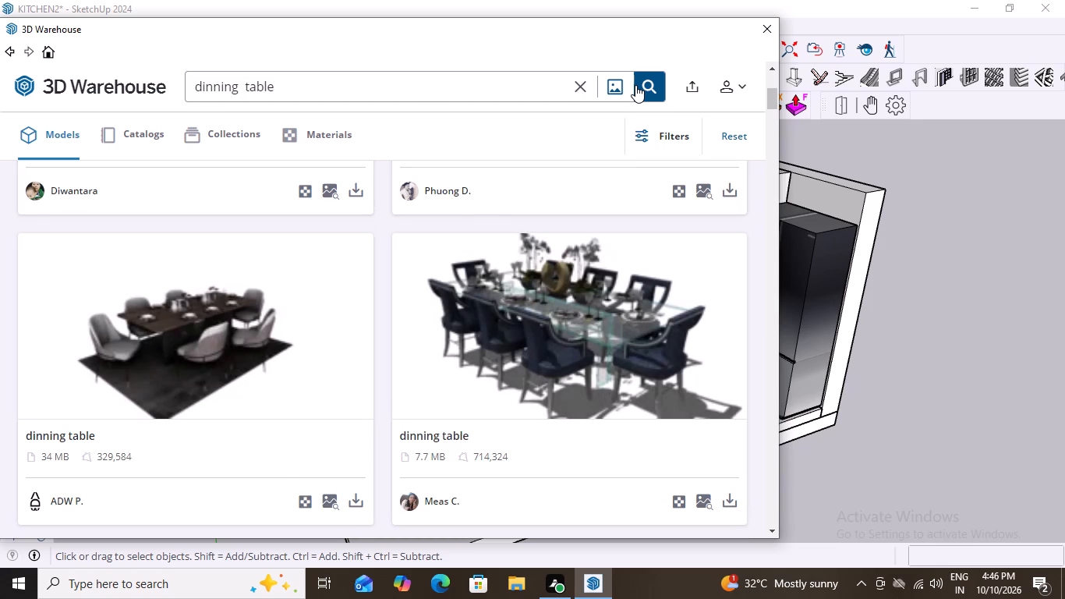
# Browse the first rows of "dinning table" results and compare the table and chair sets and their file sizes.
pyautogui.scroll(-6, 390, 237)
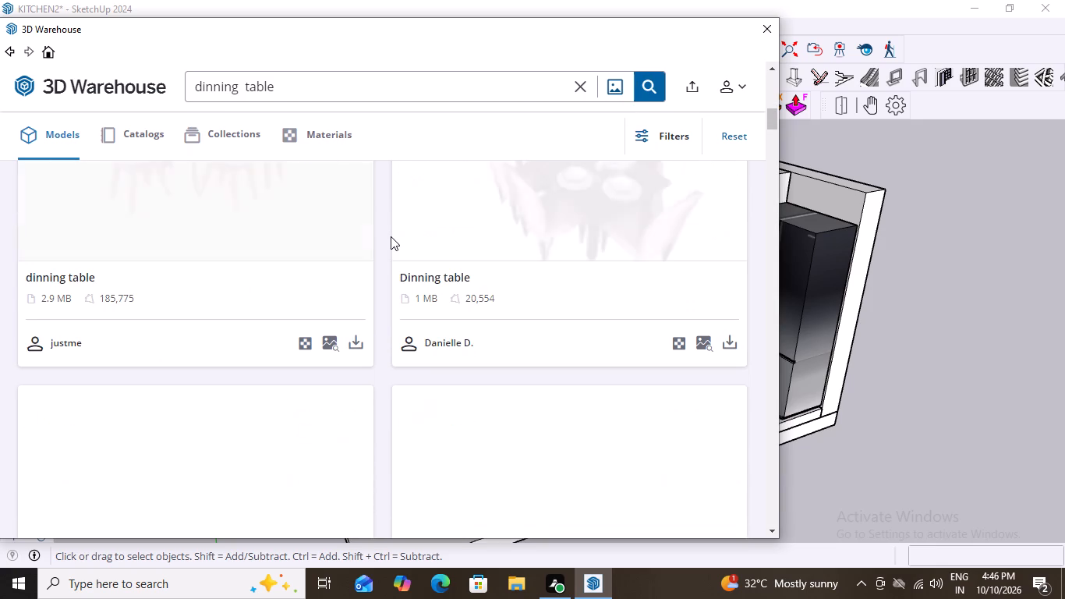
pyautogui.scroll(3, 391, 236)
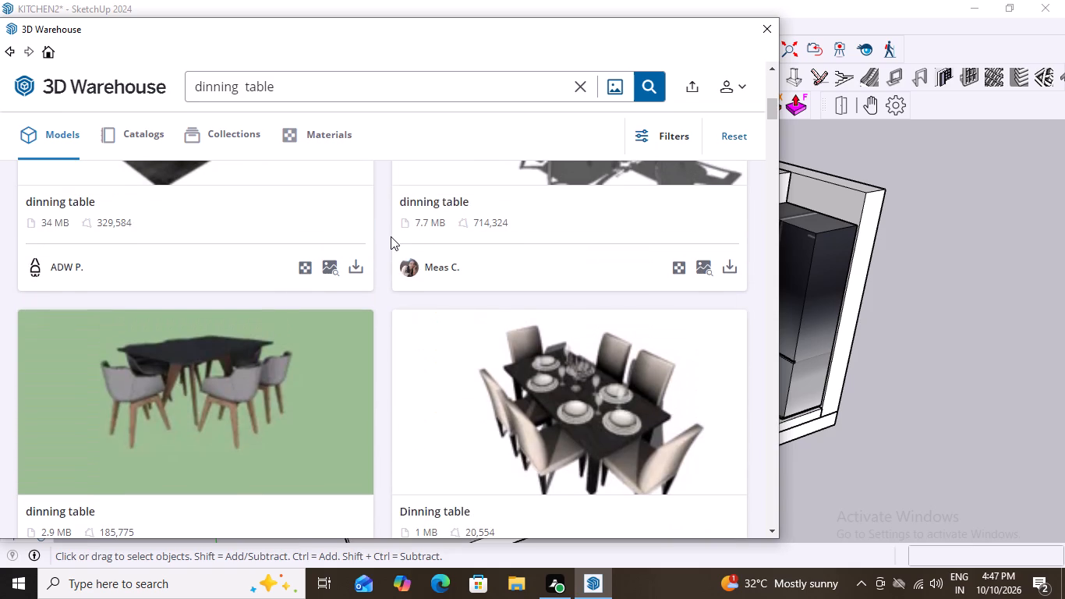
pyautogui.scroll(-7, 391, 236)
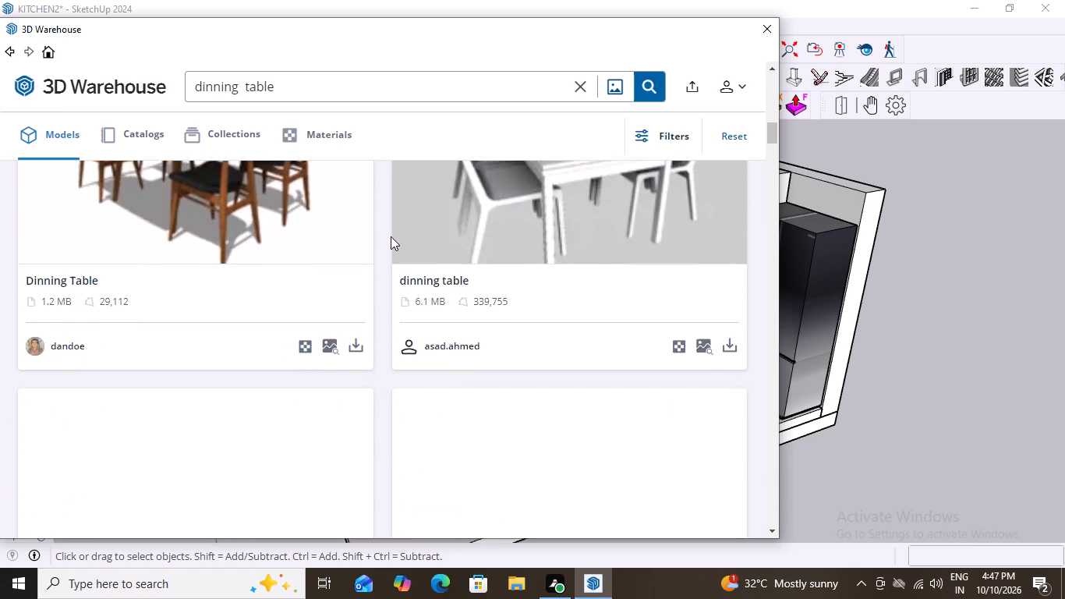
pyautogui.scroll(-3, 391, 236)
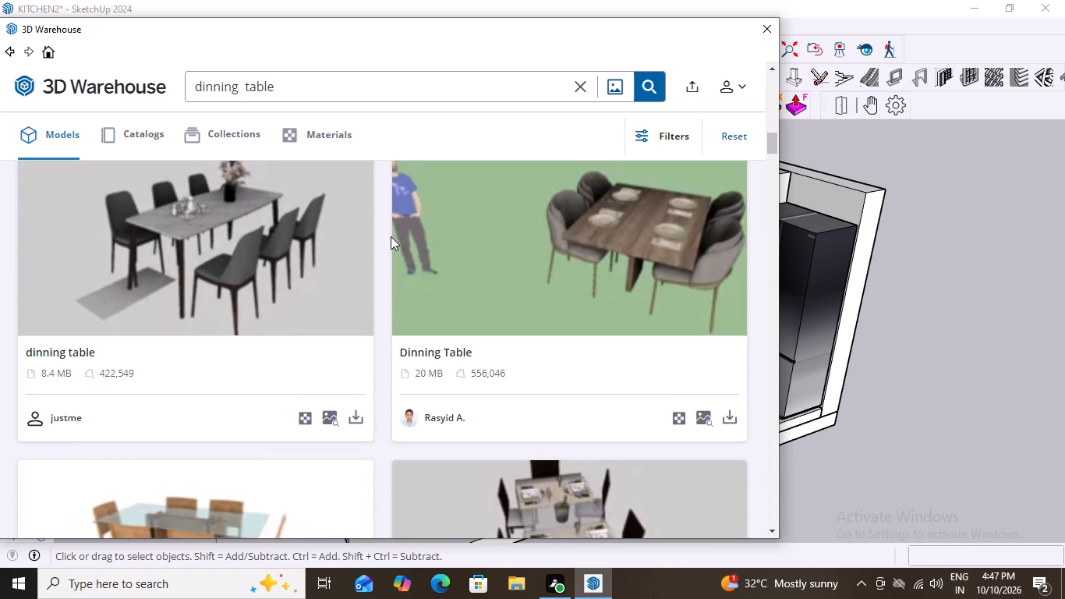
pyautogui.scroll(-2, 391, 236)
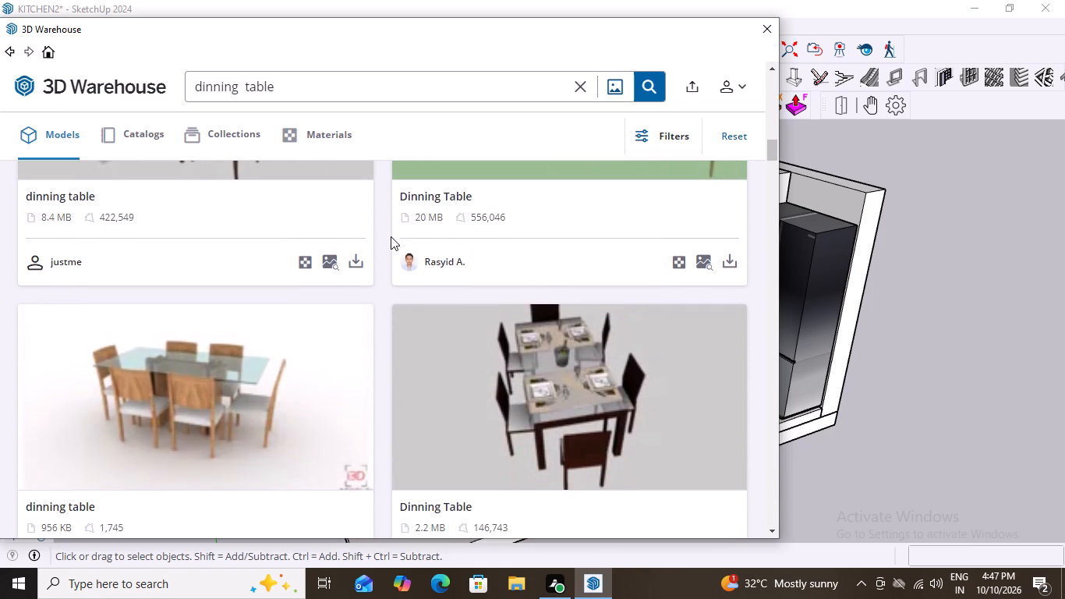
pyautogui.scroll(-3, 391, 236)
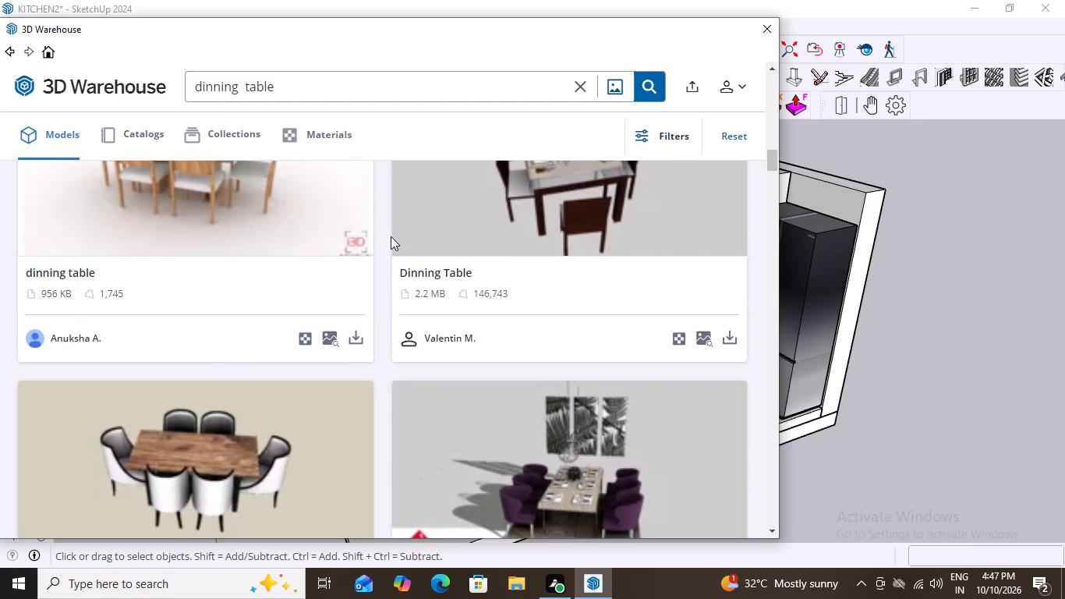
pyautogui.scroll(-6, 391, 236)
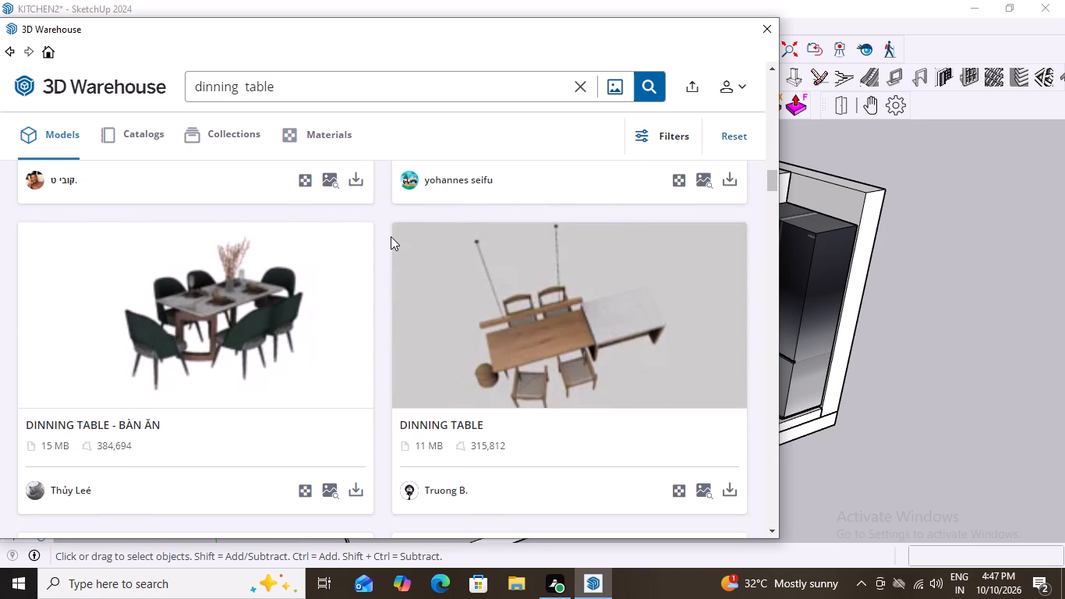
pyautogui.scroll(-4, 391, 236)
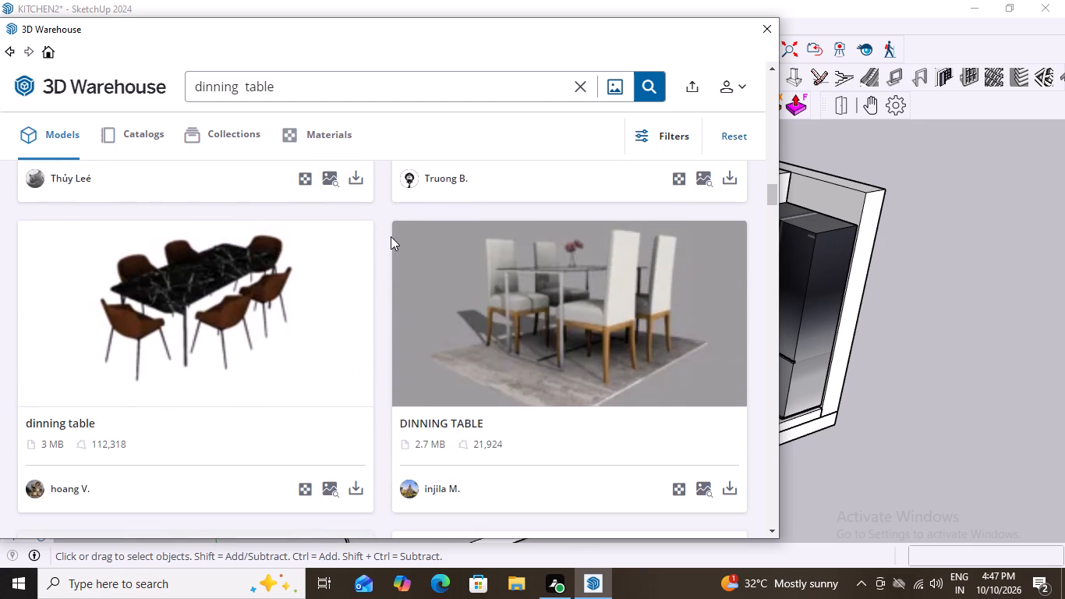
pyautogui.scroll(-4, 391, 236)
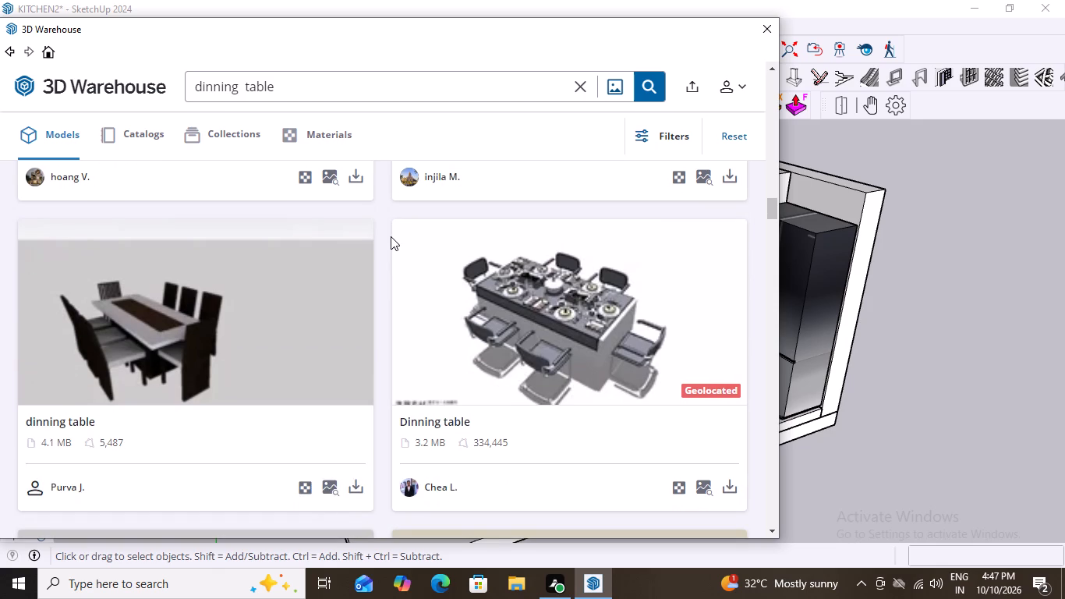
pyautogui.scroll(7, 391, 236)
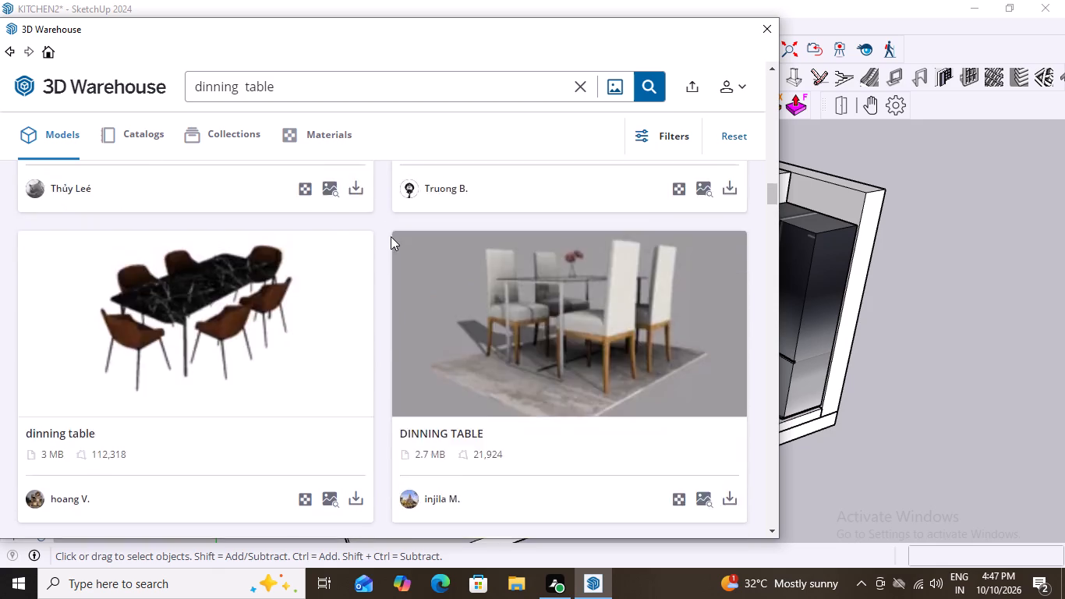
pyautogui.scroll(1, 391, 236)
pyautogui.scroll(-2, 391, 236)
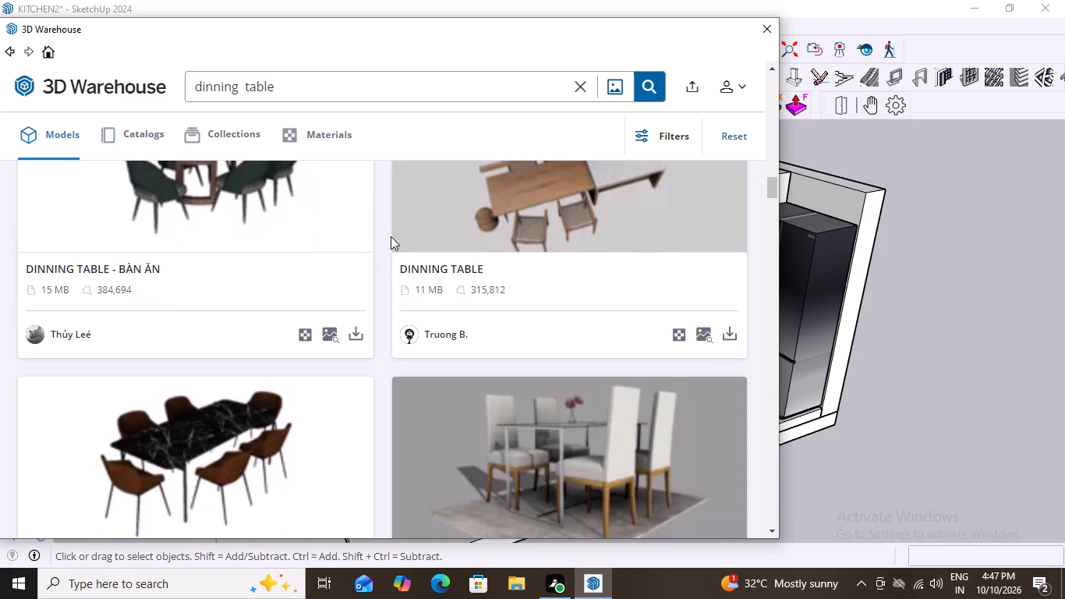
pyautogui.scroll(11, 391, 236)
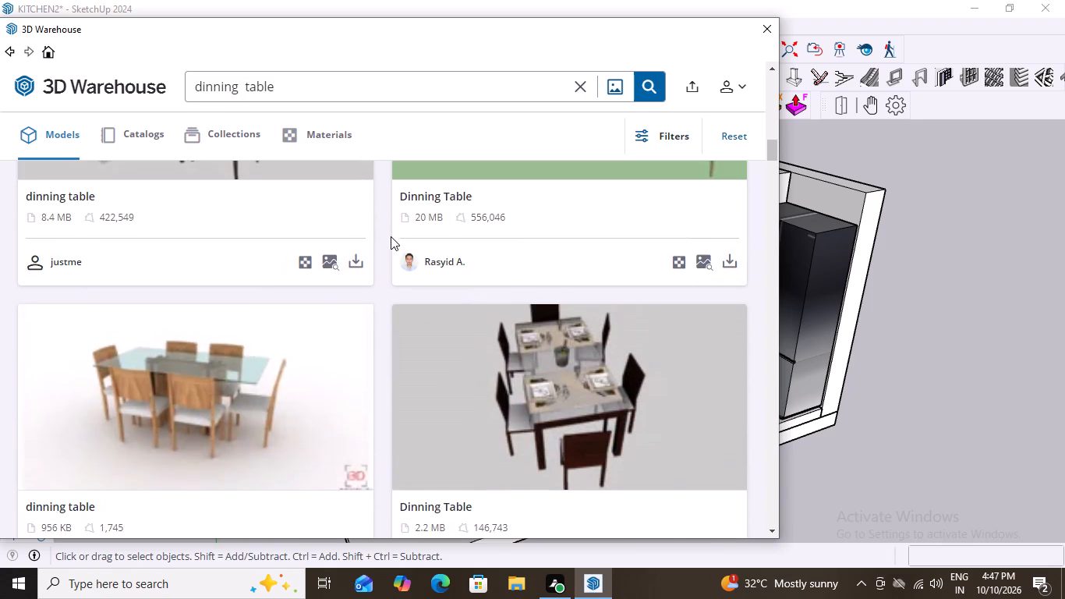
pyautogui.scroll(-5, 391, 236)
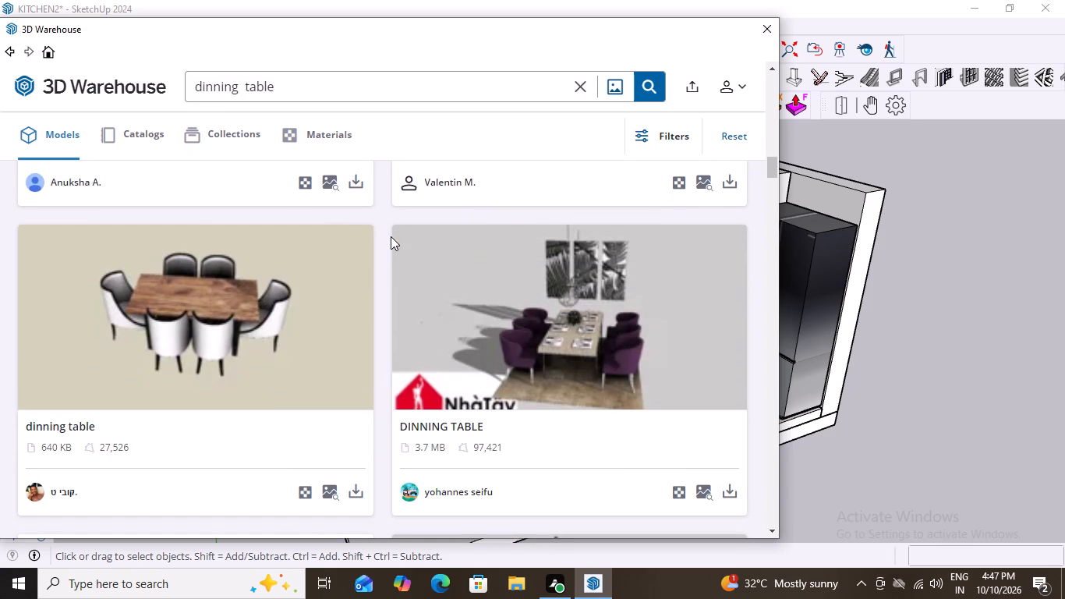
pyautogui.scroll(2, 391, 236)
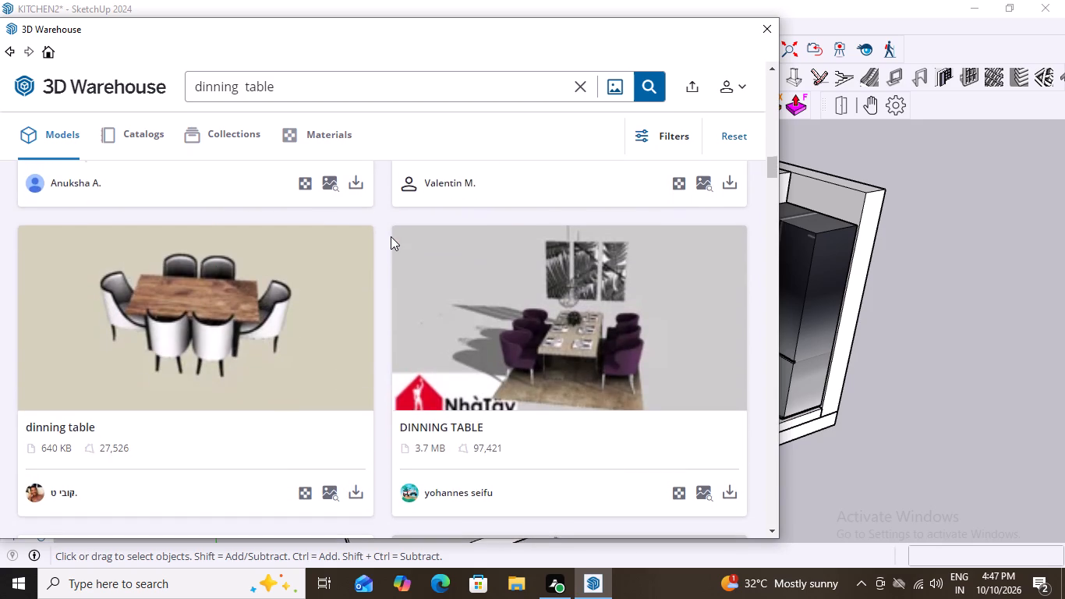
pyautogui.scroll(8, 391, 236)
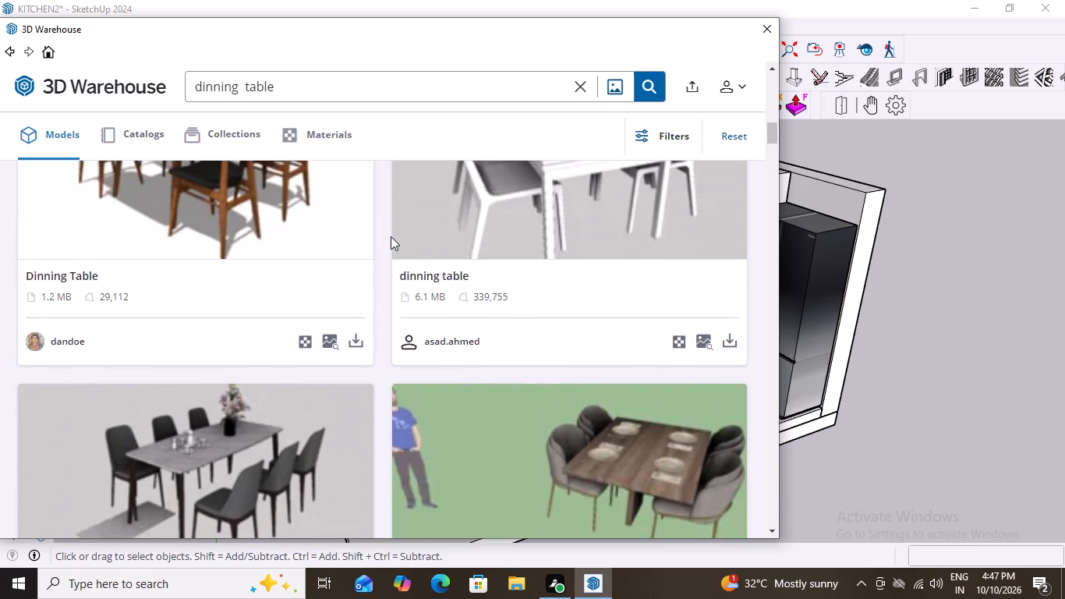
pyautogui.scroll(2, 391, 236)
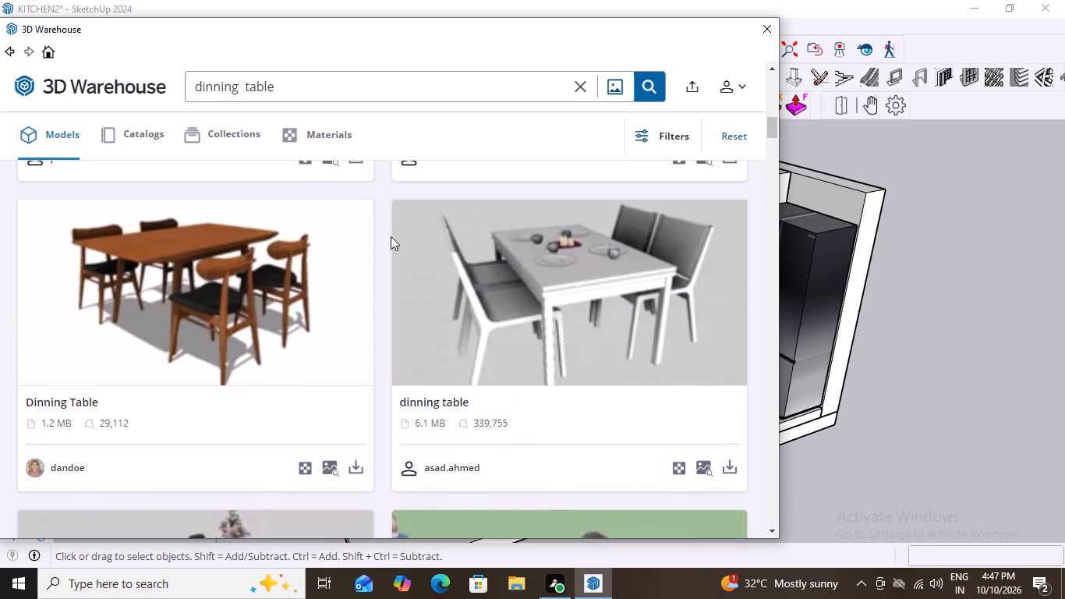
pyautogui.scroll(5, 391, 236)
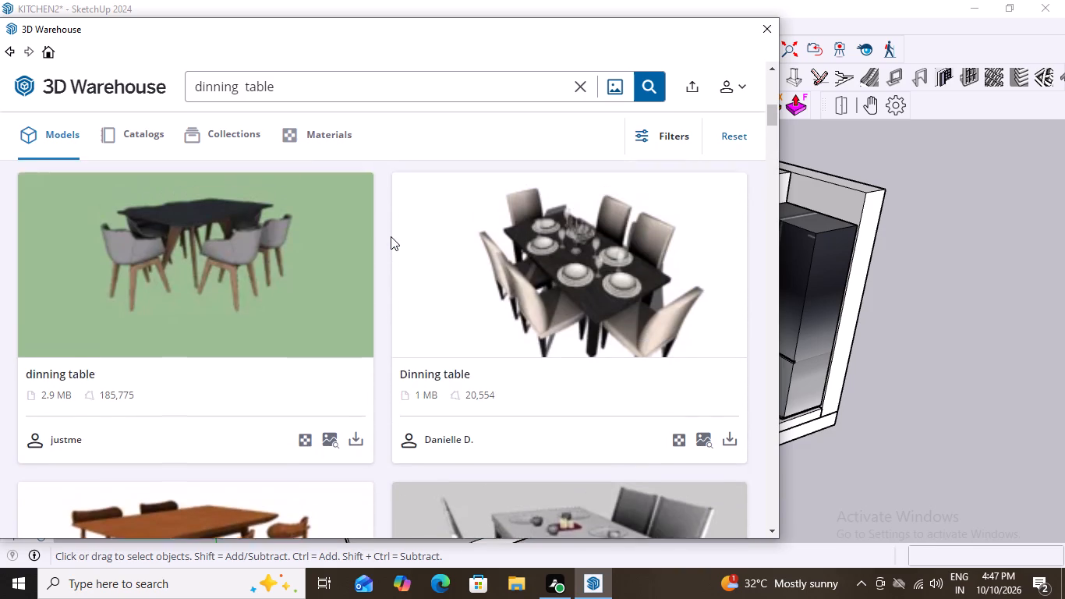
pyautogui.scroll(2, 391, 236)
pyautogui.scroll(-2, 391, 236)
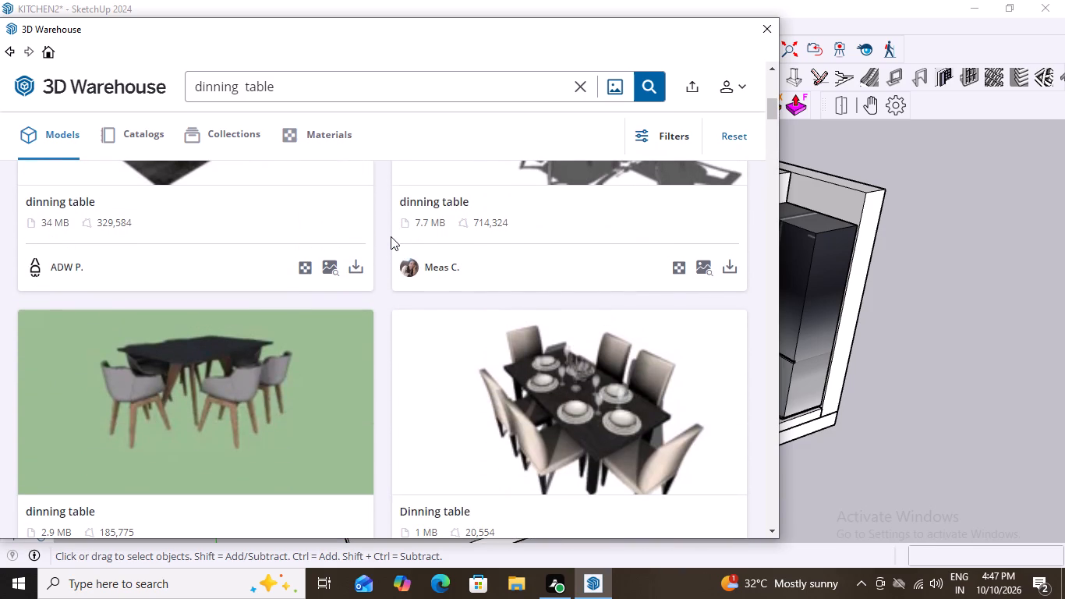
pyautogui.scroll(-2, 391, 236)
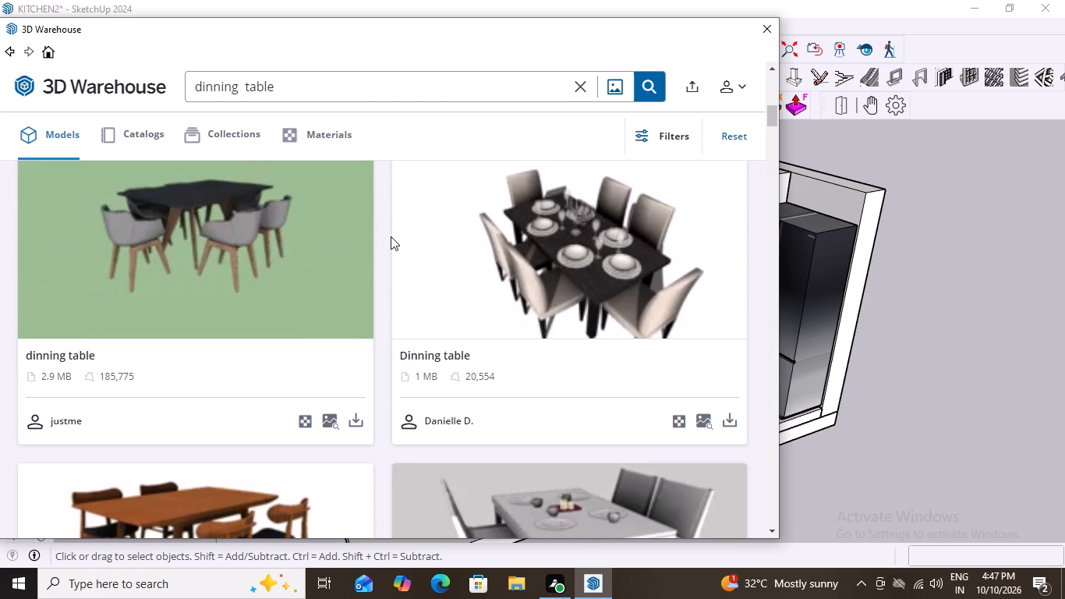
pyautogui.scroll(-6, 391, 236)
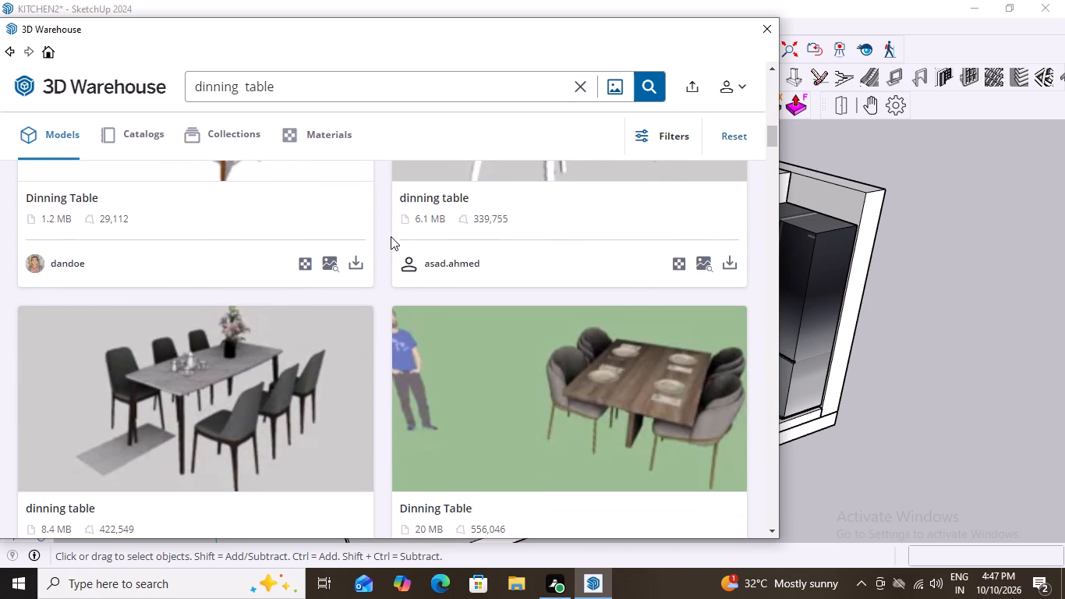
pyautogui.scroll(4, 391, 236)
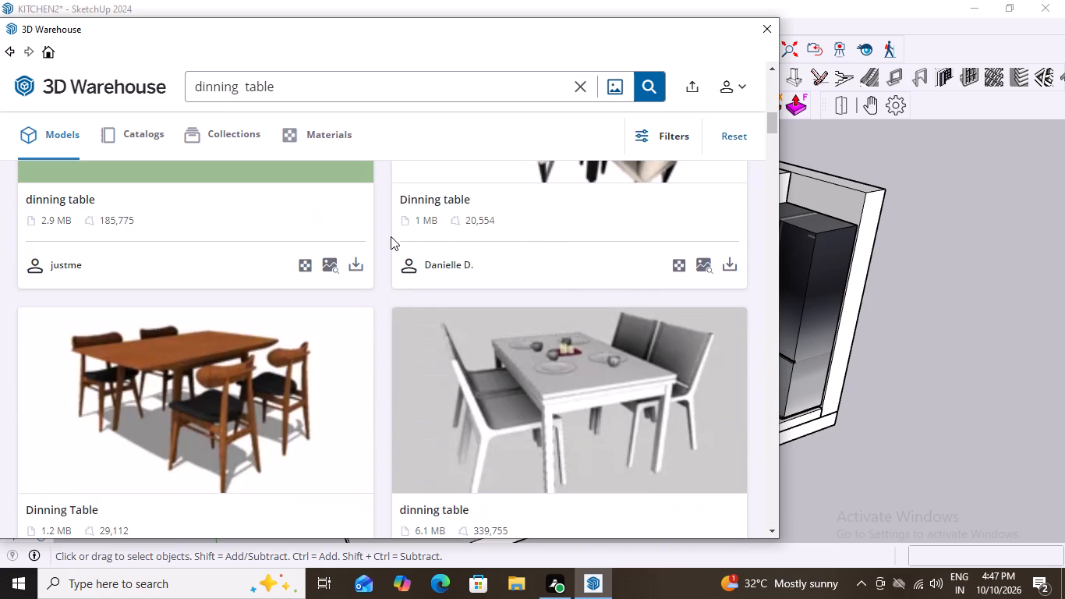
pyautogui.scroll(4, 391, 236)
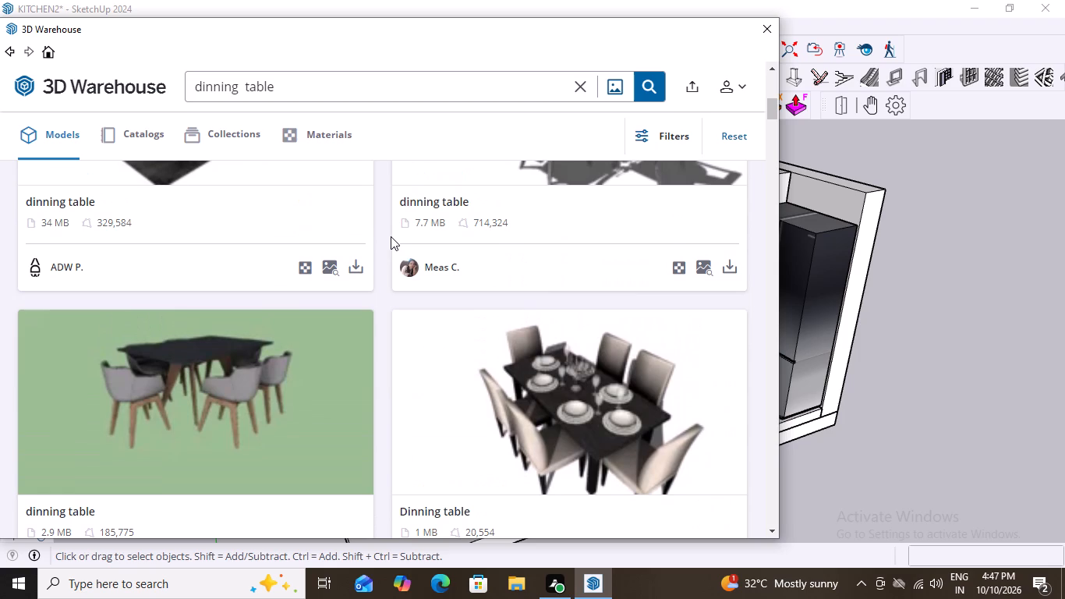
# Browse further down the "dinning table" results, compare table and chair sets and file sizes, and return to the earlier rows.
pyautogui.scroll(-14, 391, 236)
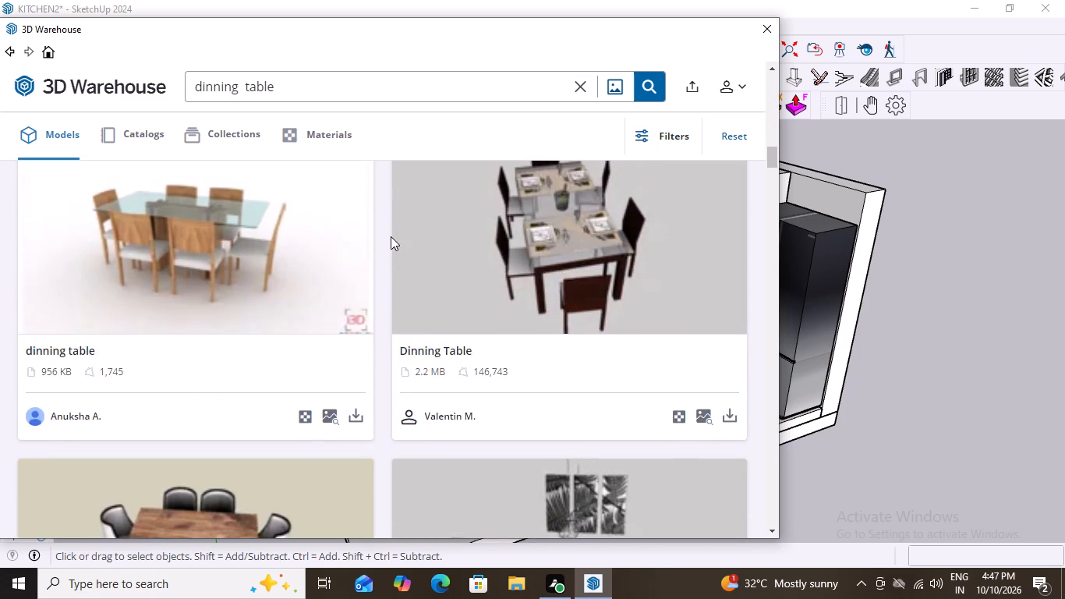
pyautogui.scroll(-2, 391, 236)
pyautogui.scroll(1, 135, 321)
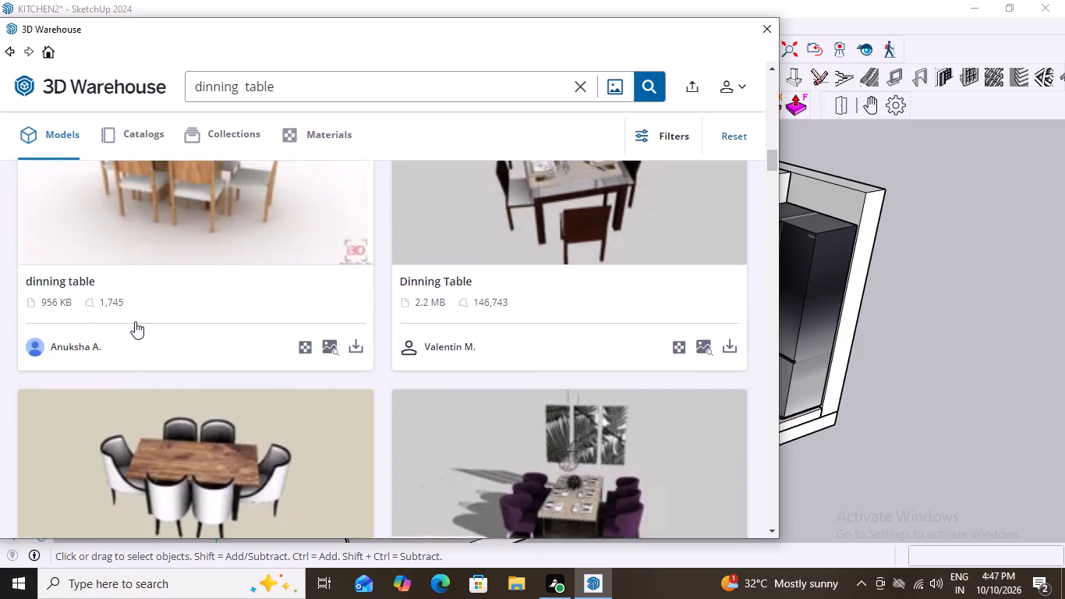
pyautogui.scroll(2, 135, 321)
pyautogui.scroll(-7, 246, 297)
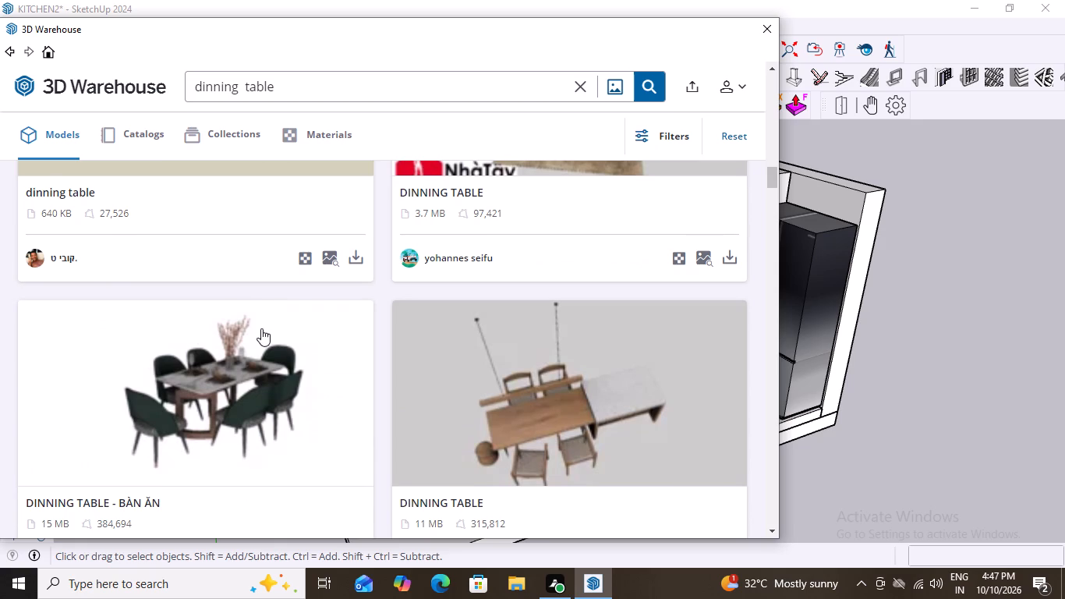
pyautogui.scroll(-4, 261, 328)
pyautogui.scroll(-4, 362, 305)
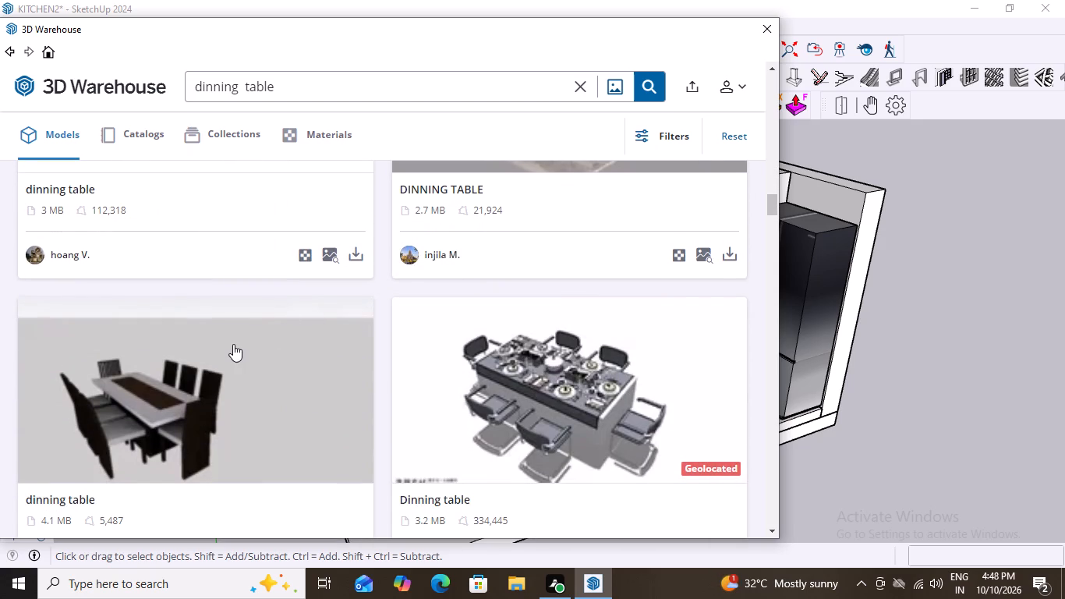
pyautogui.scroll(-6, 233, 344)
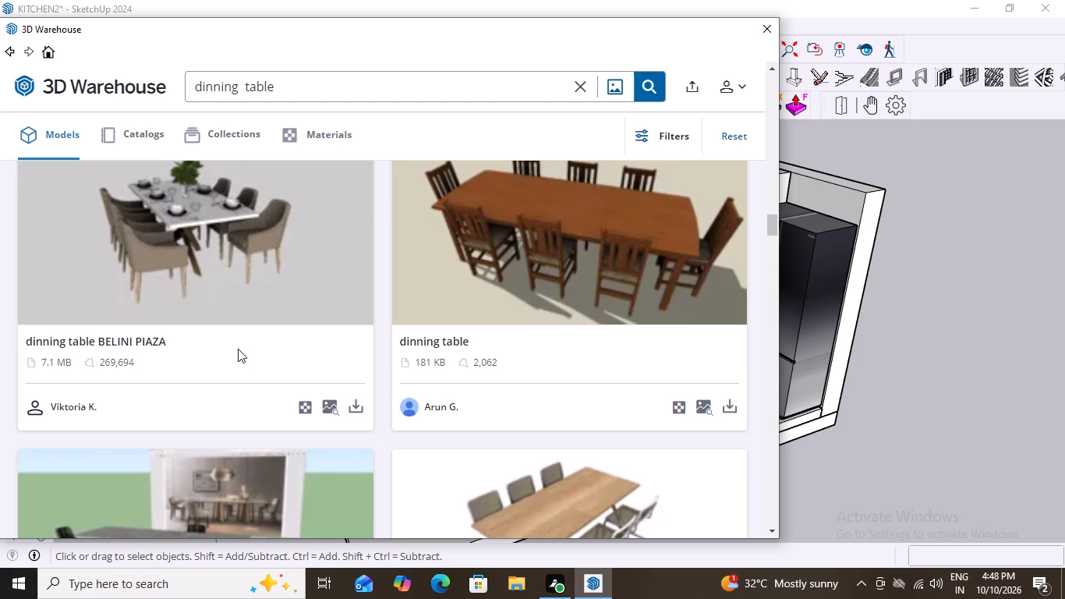
pyautogui.scroll(-2, 238, 349)
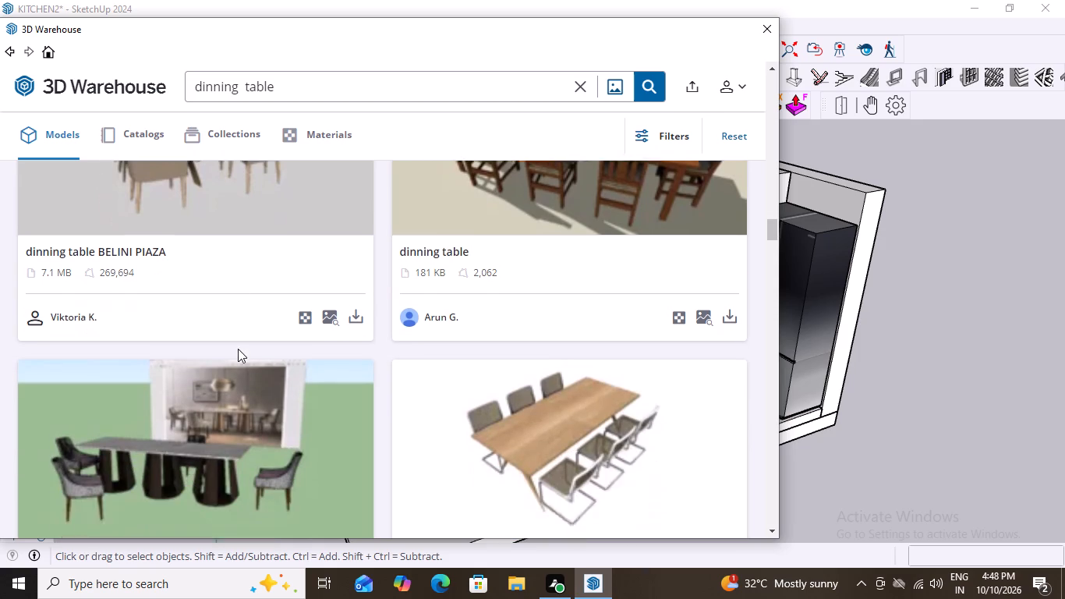
pyautogui.scroll(-4, 239, 347)
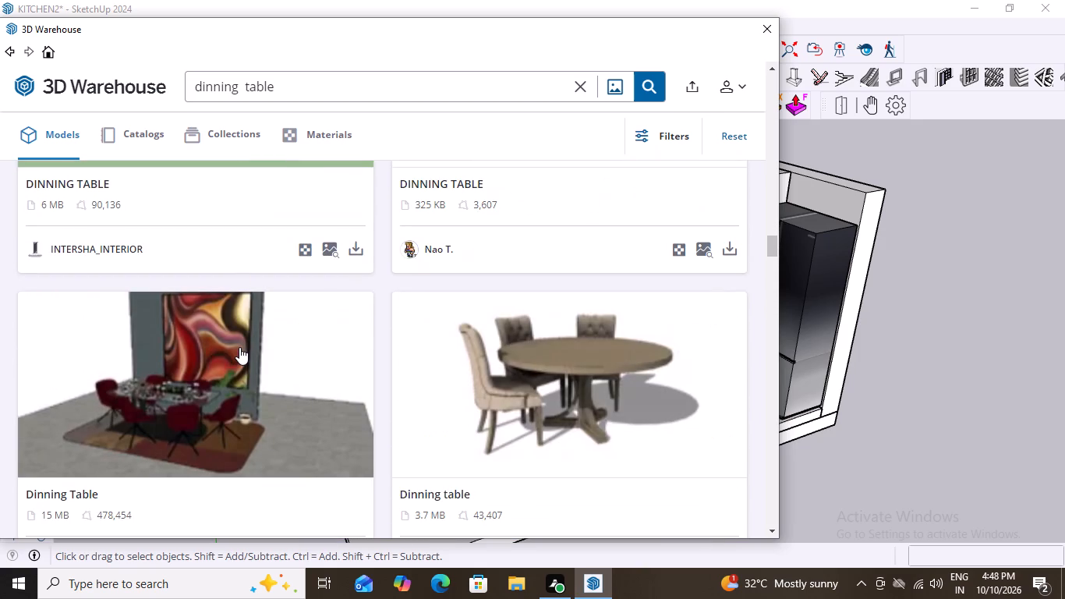
pyautogui.scroll(-4, 239, 347)
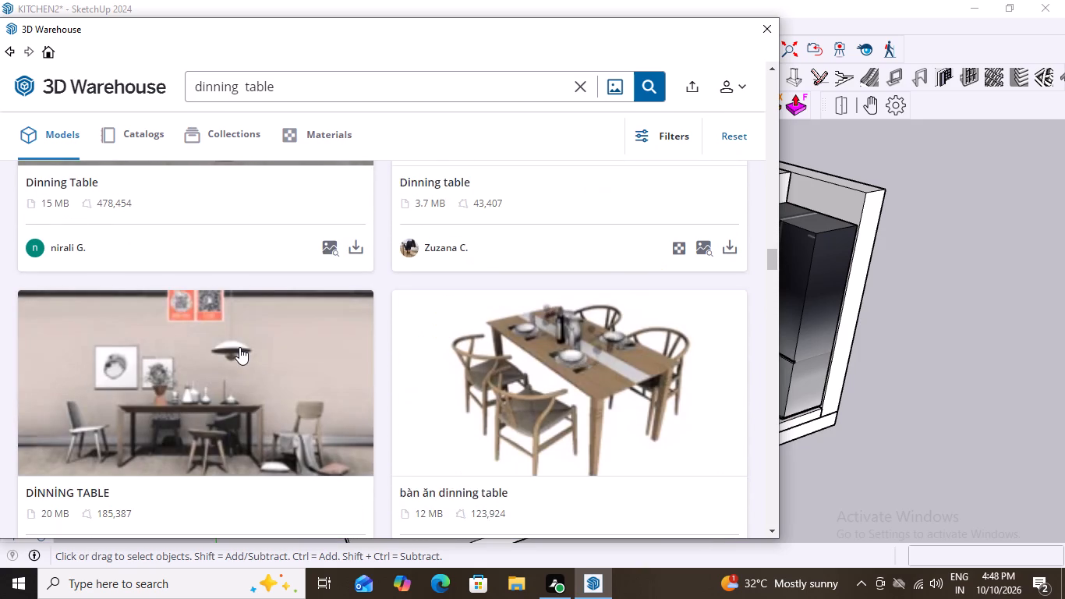
pyautogui.scroll(7, 239, 347)
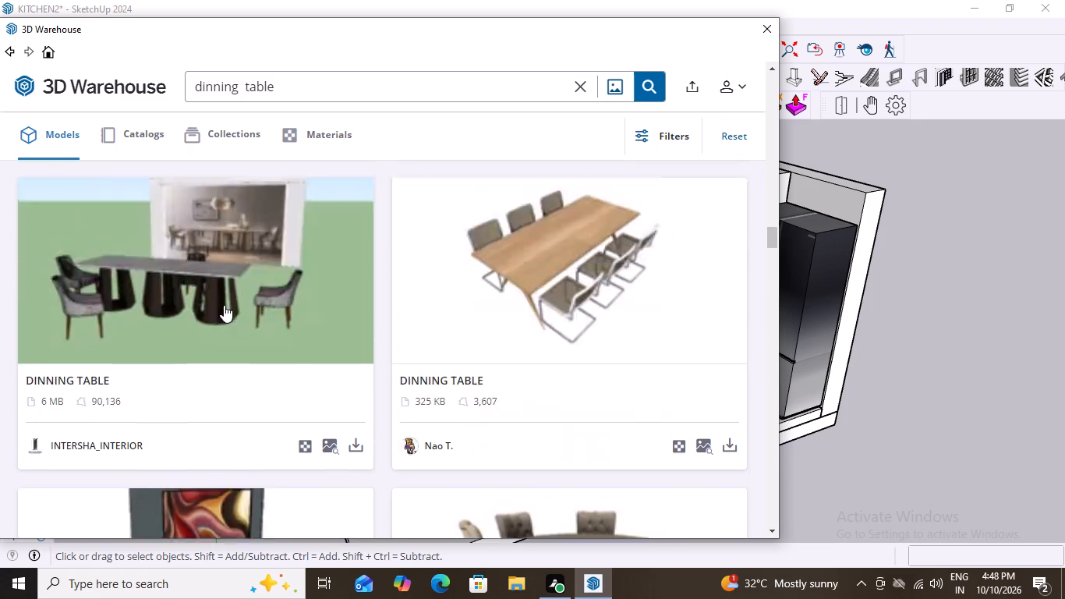
pyautogui.scroll(20, 224, 305)
pyautogui.scroll(3, 218, 282)
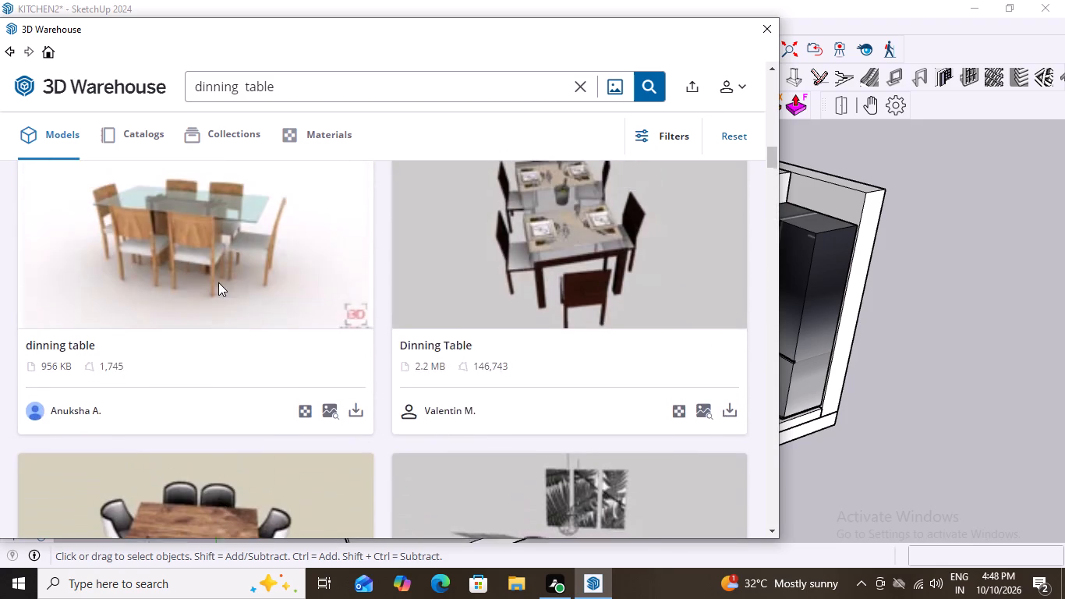
pyautogui.scroll(7, 218, 282)
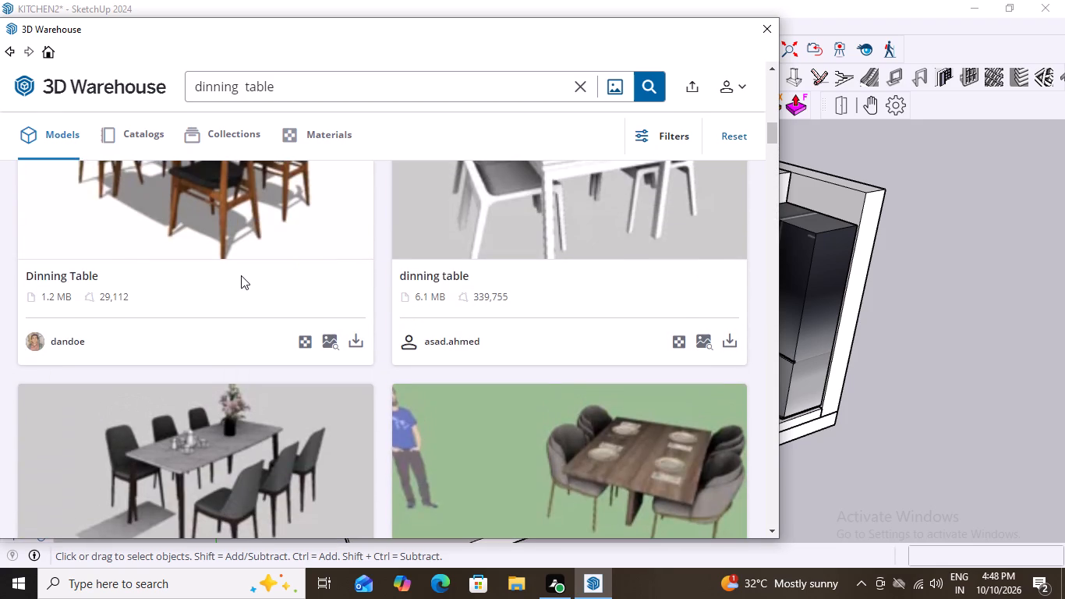
pyautogui.scroll(4, 244, 275)
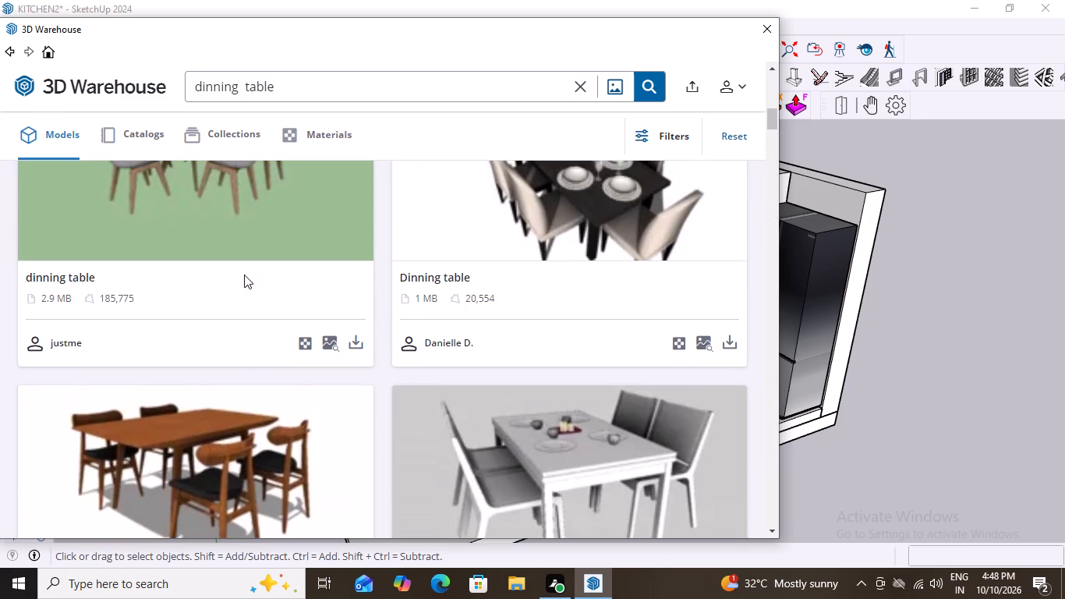
pyautogui.scroll(2, 244, 275)
# Download the 8.4 MB "dinning table" model with six dark chairs into the kitchen file and place it outside the room beside the refrigerator.
pyautogui.scroll(-6, 244, 275)
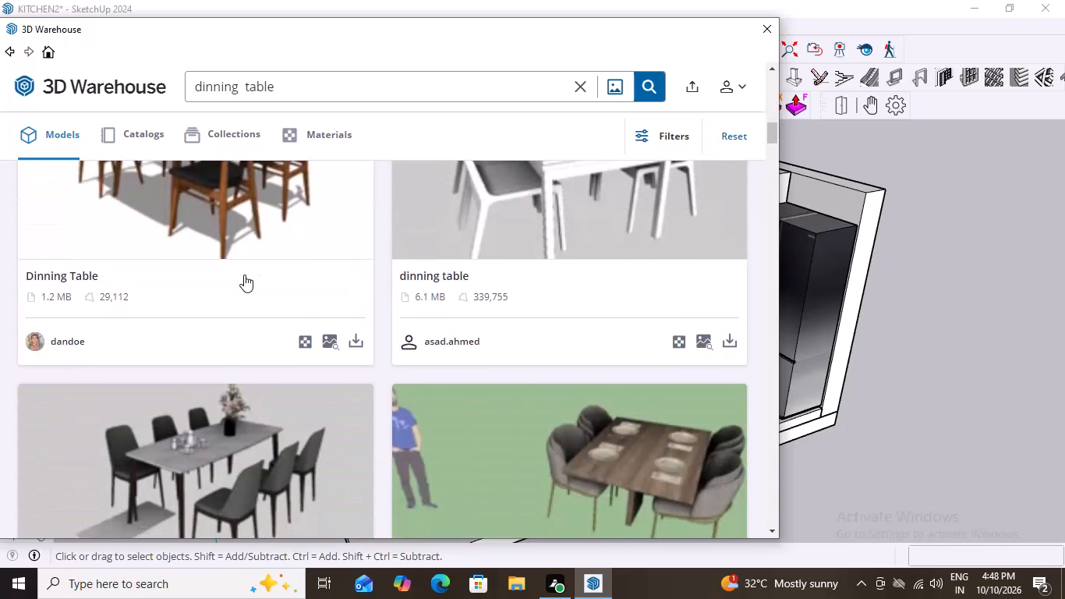
pyautogui.scroll(-4, 244, 275)
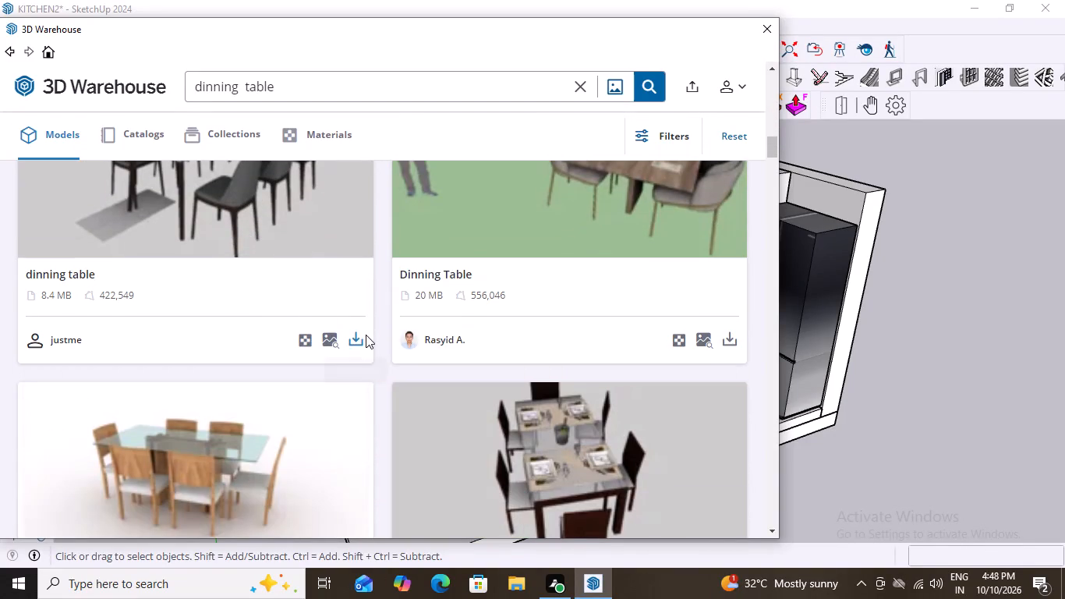
pyautogui.click(356, 337)
pyautogui.click(336, 299)
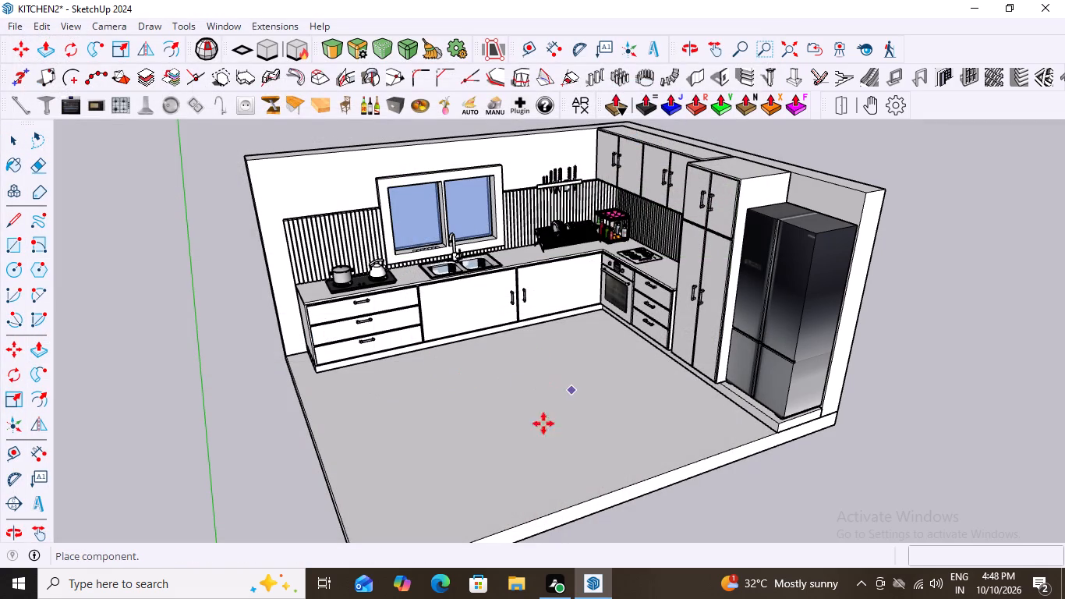
pyautogui.scroll(-8, 489, 437)
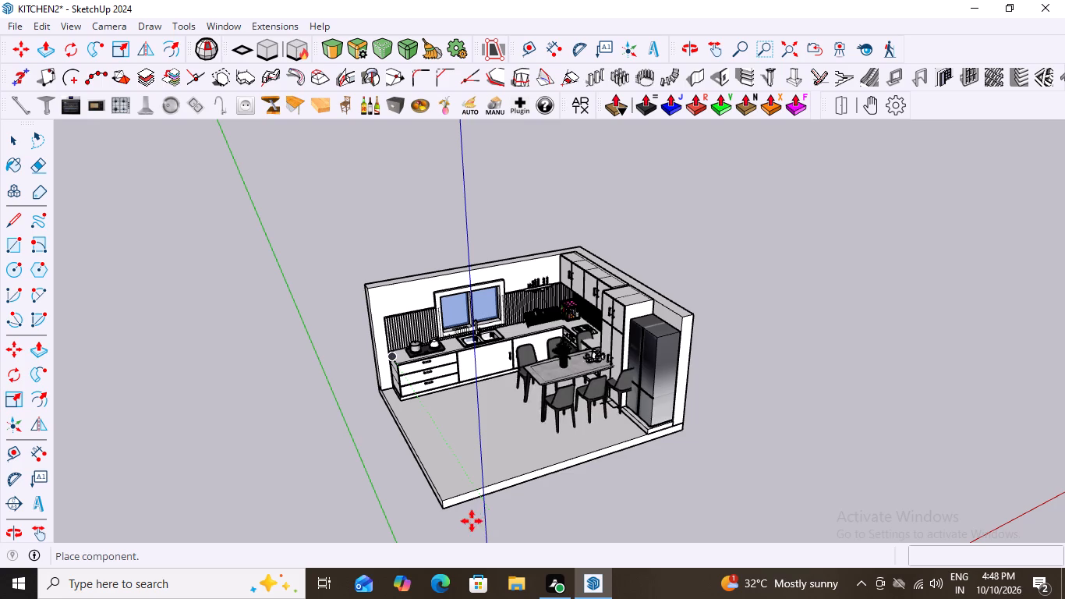
pyautogui.moveTo(452, 530); pyautogui.dragTo(649, 518, button='middle')
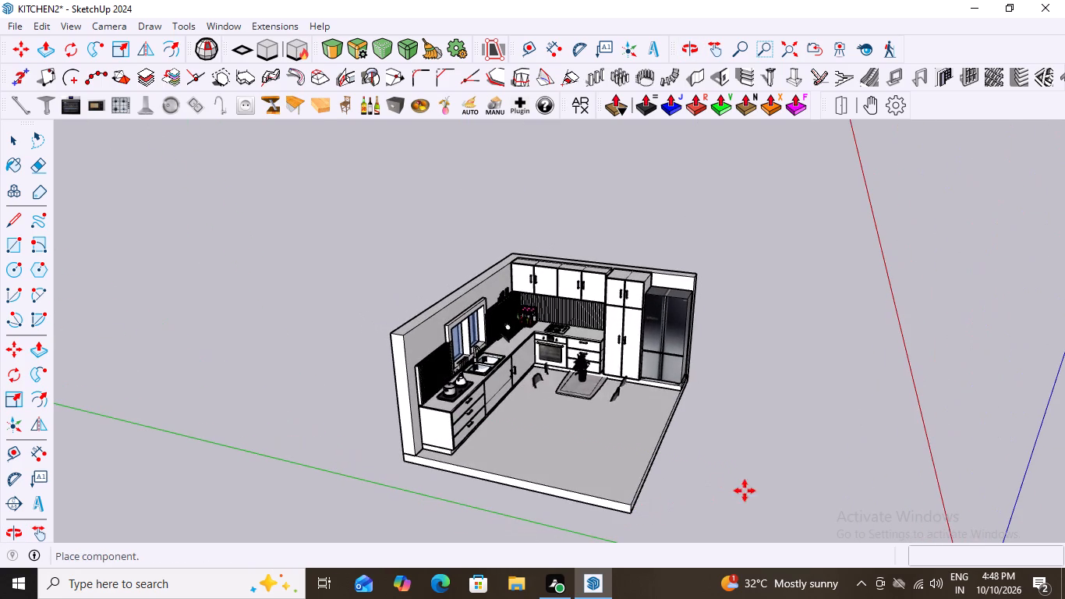
pyautogui.click(922, 483)
# Deselect the placed dining set and examine its table, chairs and base from several sides and relative to the kitchen.
pyautogui.moveTo(832, 472); pyautogui.dragTo(692, 366, button='middle')
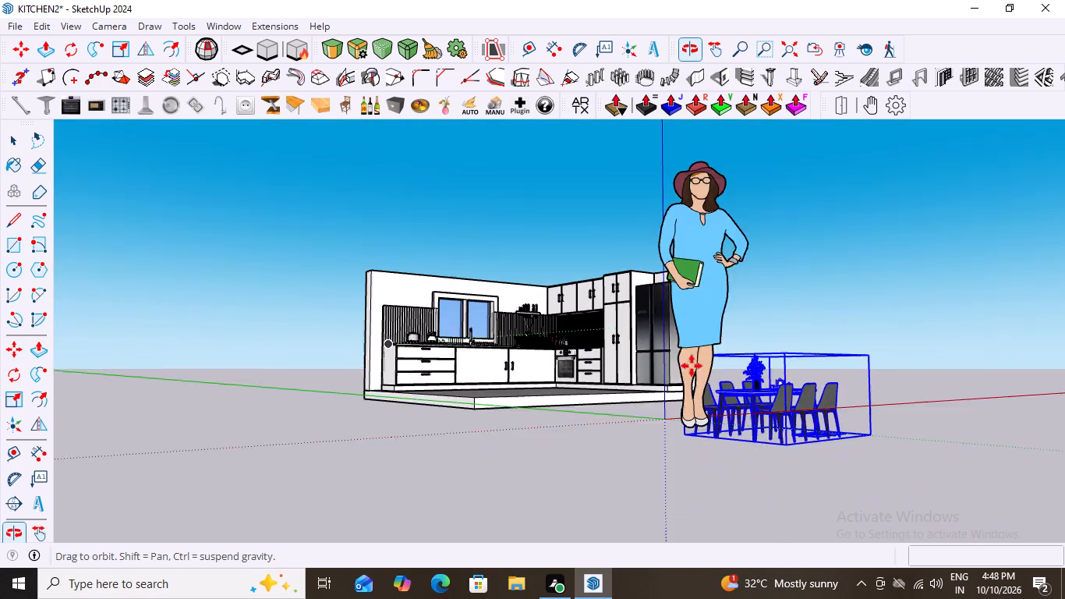
pyautogui.moveTo(692, 366); pyautogui.dragTo(679, 346, button='middle')
pyautogui.scroll(3, 753, 420)
pyautogui.moveTo(754, 425); pyautogui.dragTo(770, 577, button='middle')
pyautogui.scroll(-1, 770, 576)
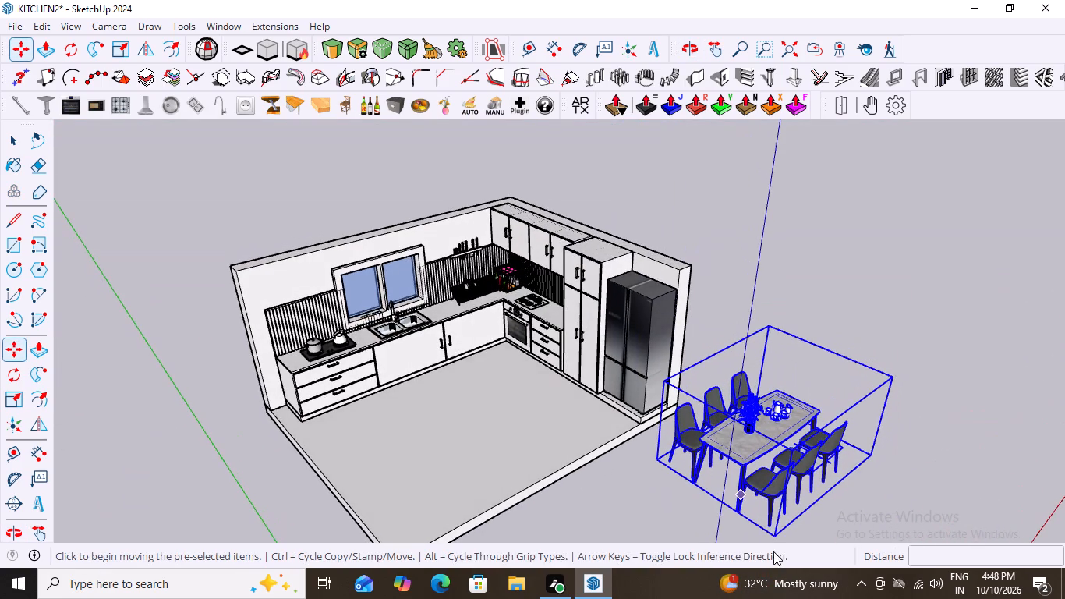
pyautogui.scroll(11, 773, 551)
pyautogui.scroll(3, 720, 492)
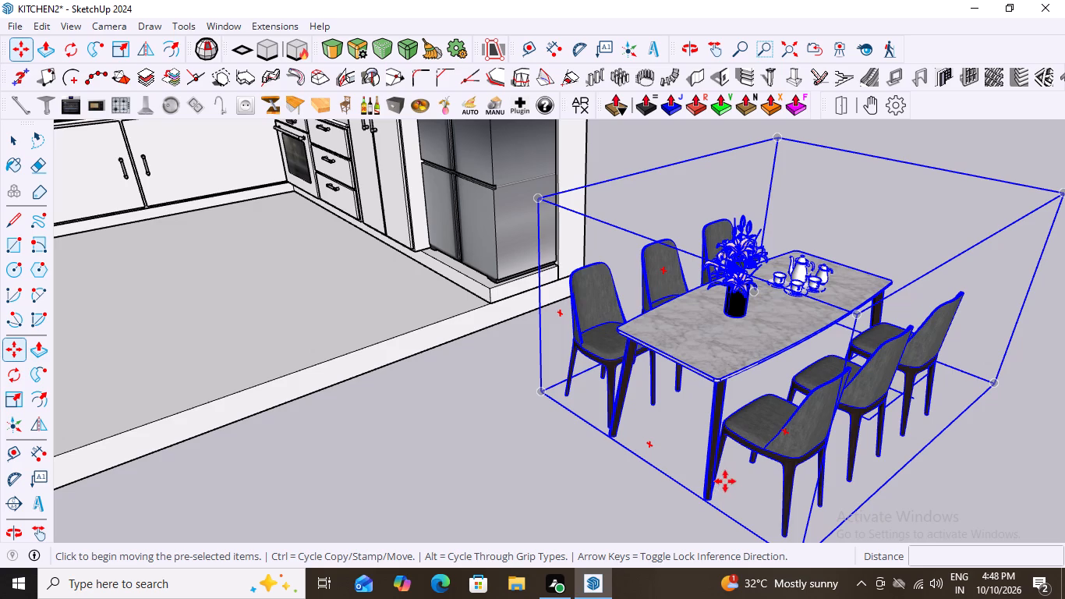
pyautogui.scroll(-9, 568, 422)
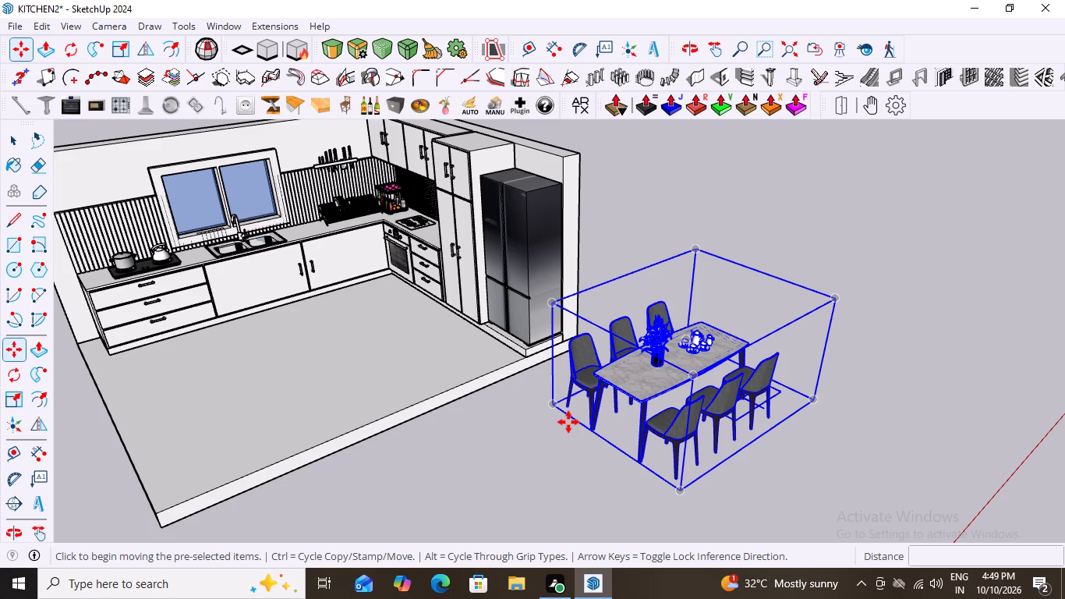
pyautogui.press('space')
pyautogui.click(699, 192)
pyautogui.scroll(-4, 578, 310)
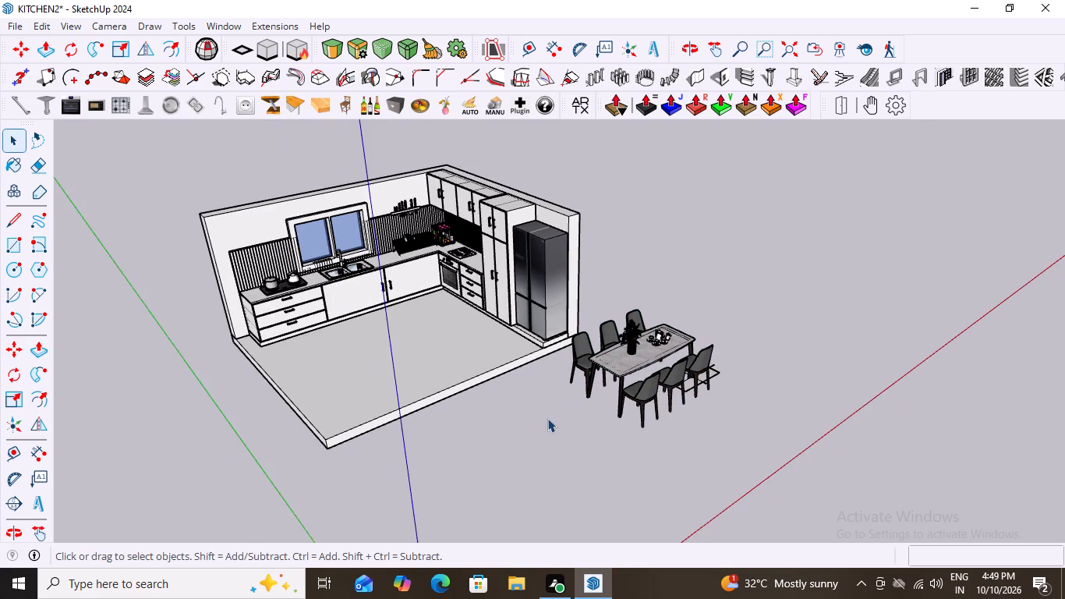
pyautogui.moveTo(552, 420); pyautogui.dragTo(642, 440, button='middle')
pyautogui.scroll(9, 621, 386)
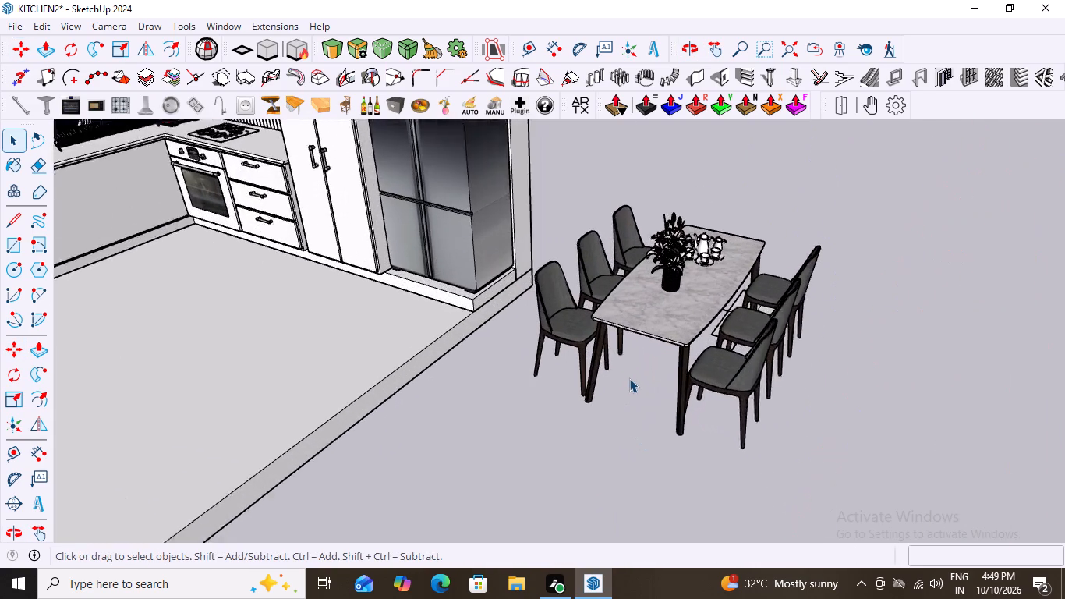
pyautogui.scroll(5, 629, 378)
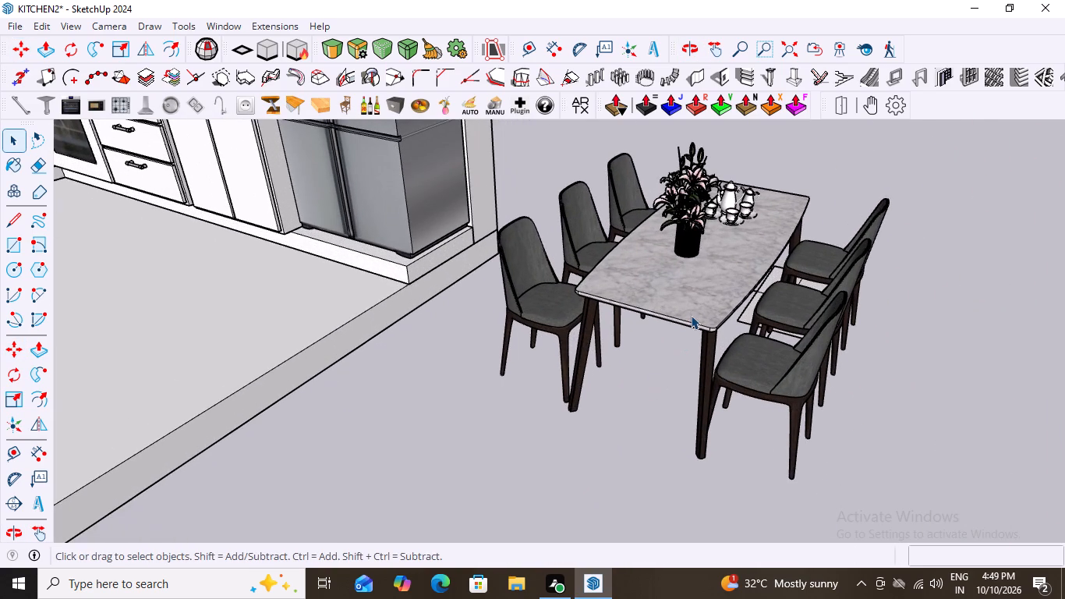
pyautogui.moveTo(790, 351); pyautogui.dragTo(541, 276, button='middle')
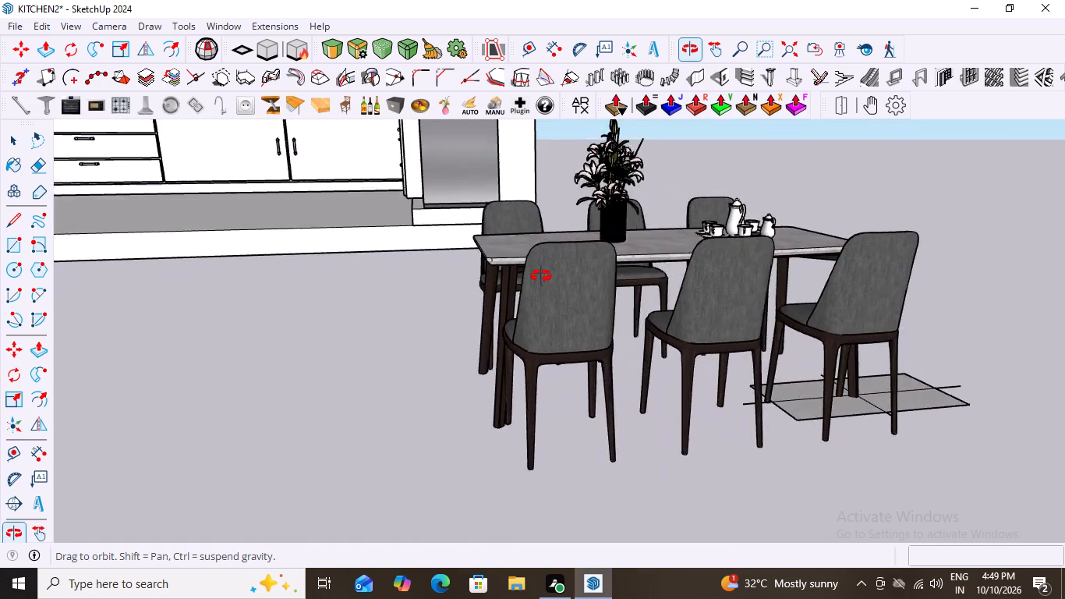
pyautogui.moveTo(541, 276); pyautogui.dragTo(494, 362, button='middle')
pyautogui.scroll(-6, 549, 308)
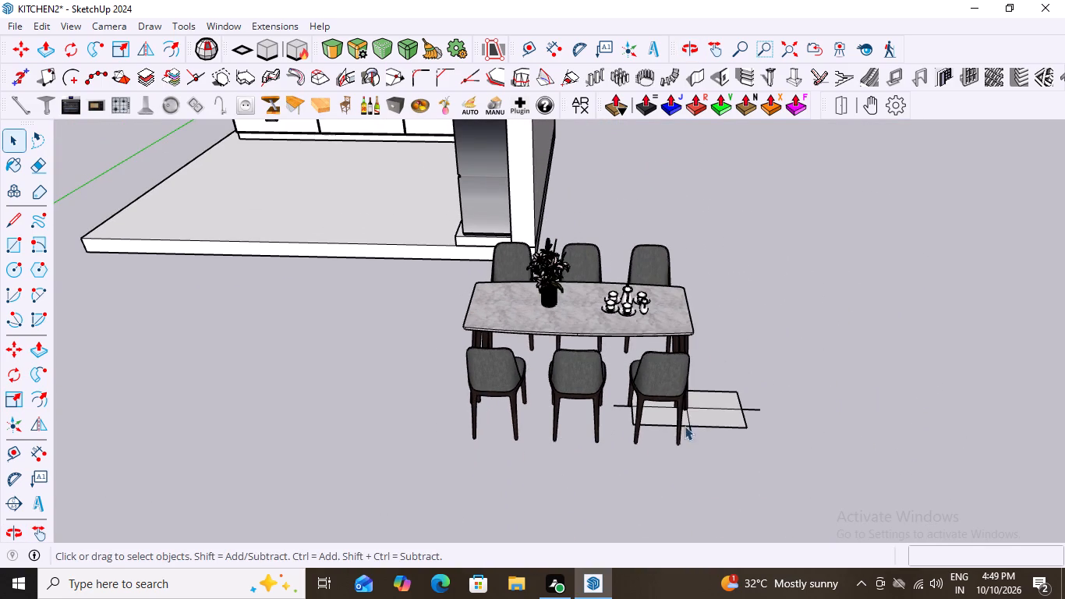
pyautogui.scroll(-10, 567, 406)
pyautogui.moveTo(530, 459); pyautogui.dragTo(578, 454, button='middle')
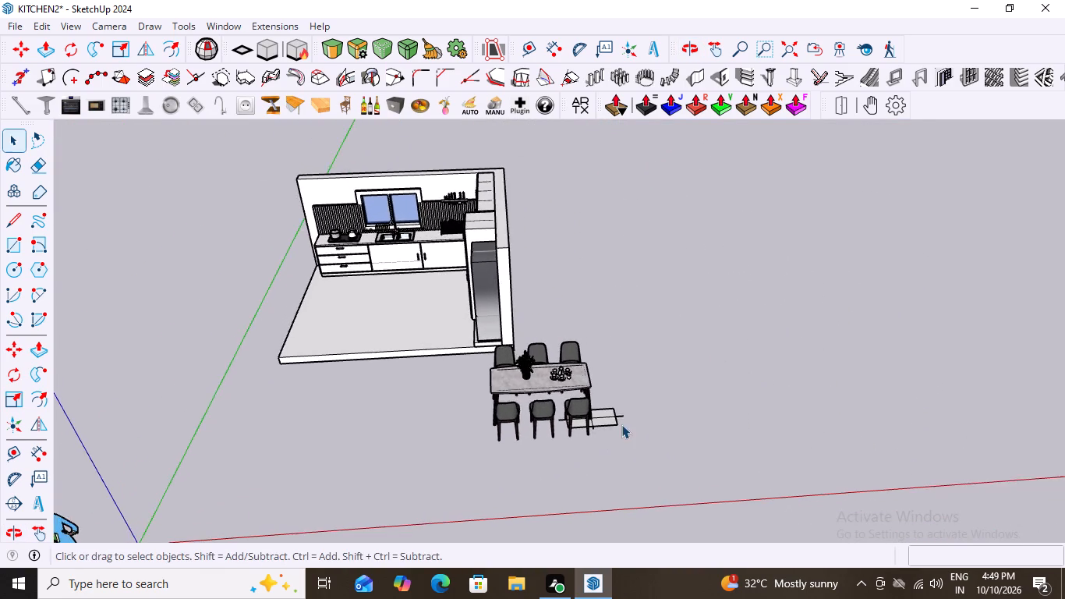
# Delete the stray flat rectangle with cross lines on the ground under the dining set from inside its nested group, and exit the component.
pyautogui.scroll(11, 621, 424)
pyautogui.click(600, 406)
pyautogui.scroll(4, 593, 436)
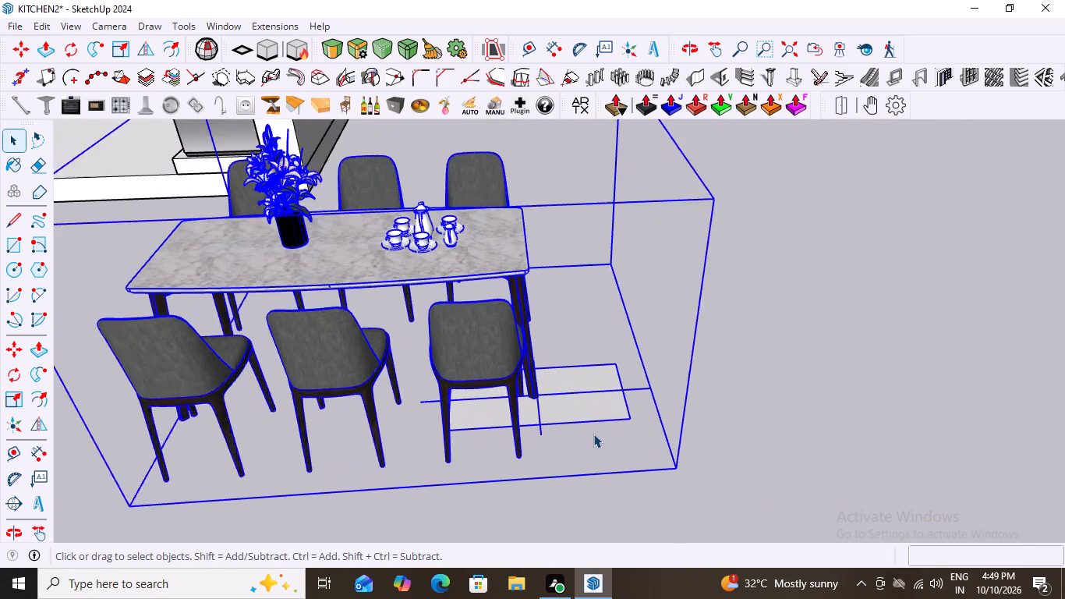
pyautogui.scroll(3, 593, 434)
pyautogui.tripleClick(593, 399)
pyautogui.doubleClick(593, 400)
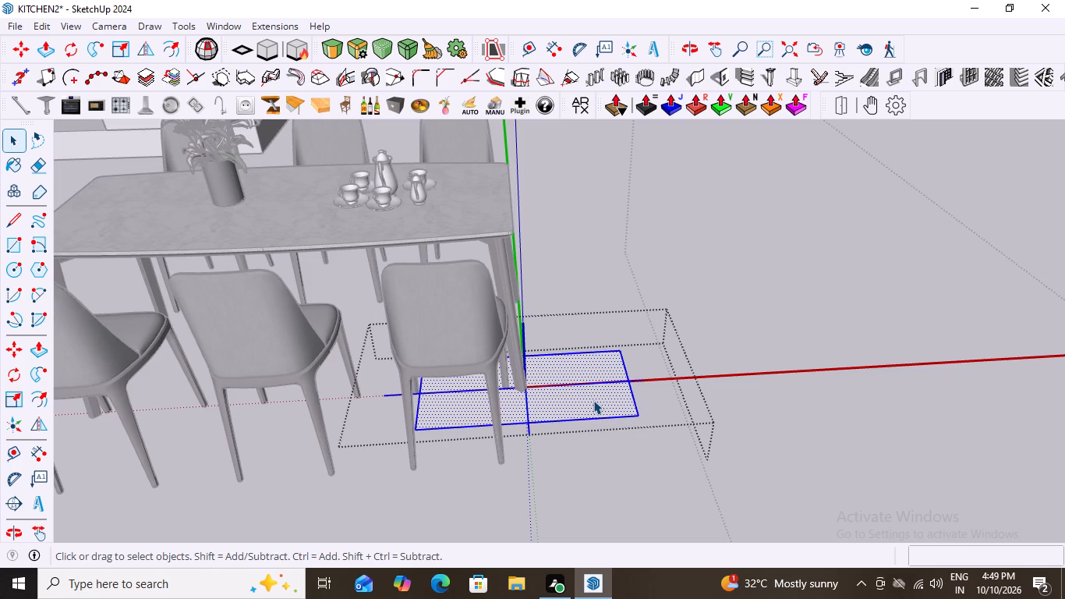
pyautogui.scroll(2, 593, 400)
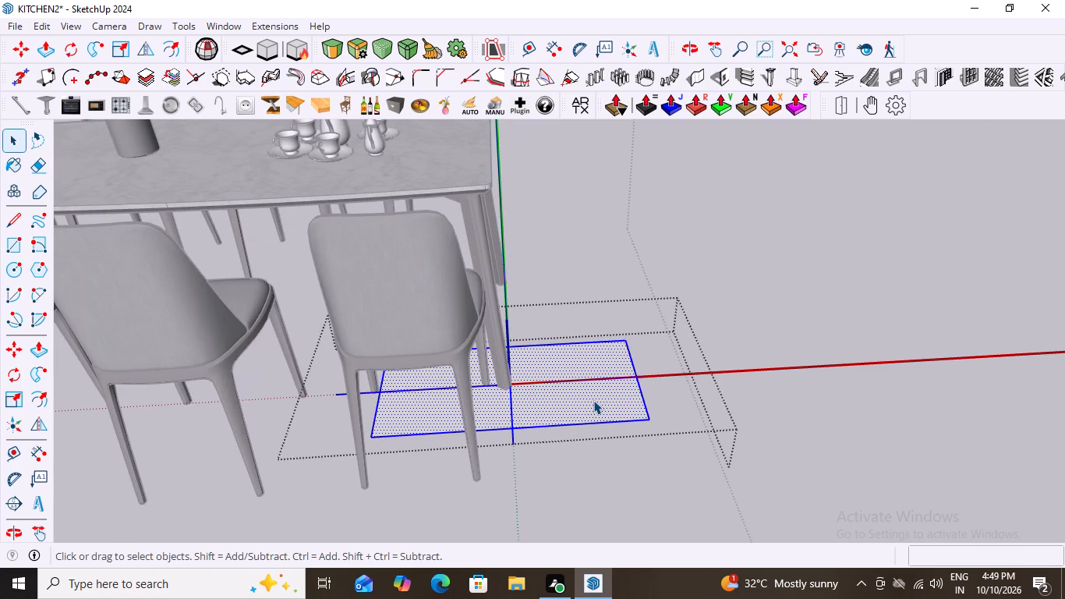
pyautogui.press('Delete')
pyautogui.scroll(-18, 593, 400)
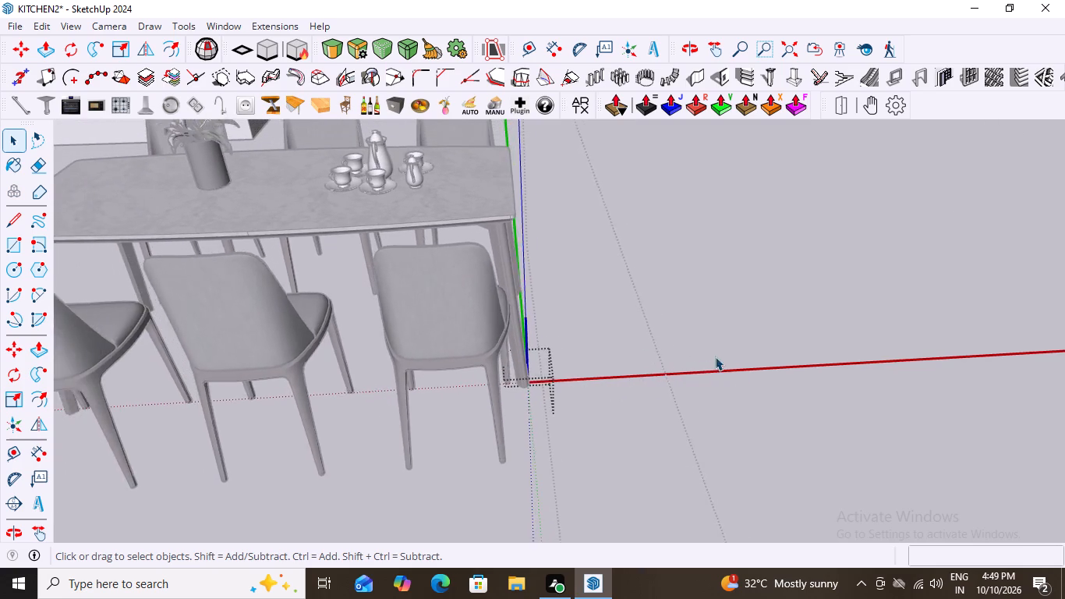
pyautogui.scroll(-20, 715, 356)
pyautogui.scroll(-7, 715, 356)
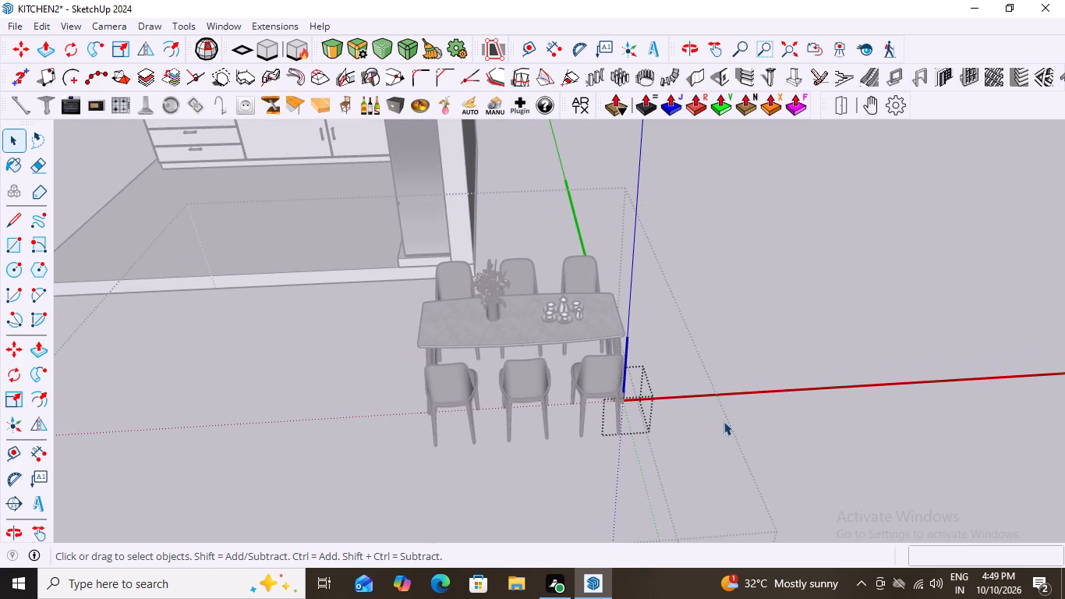
pyautogui.press('space')
pyautogui.click(758, 304)
pyautogui.scroll(-12, 693, 395)
pyautogui.moveTo(499, 438); pyautogui.dragTo(537, 449, button='middle')
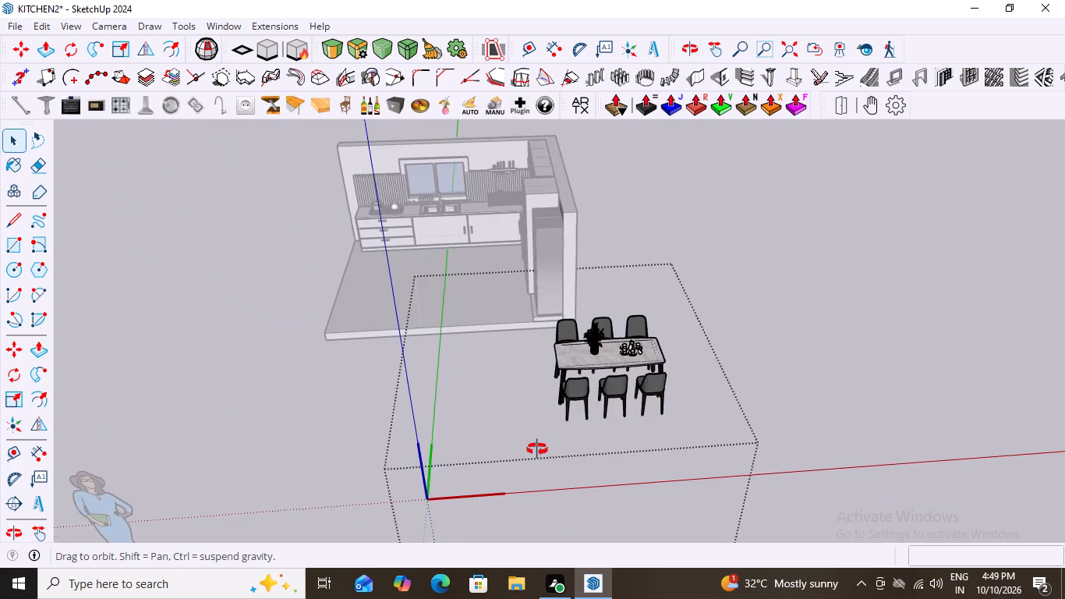
pyautogui.moveTo(537, 449); pyautogui.dragTo(553, 447, button='middle')
pyautogui.doubleClick(660, 210)
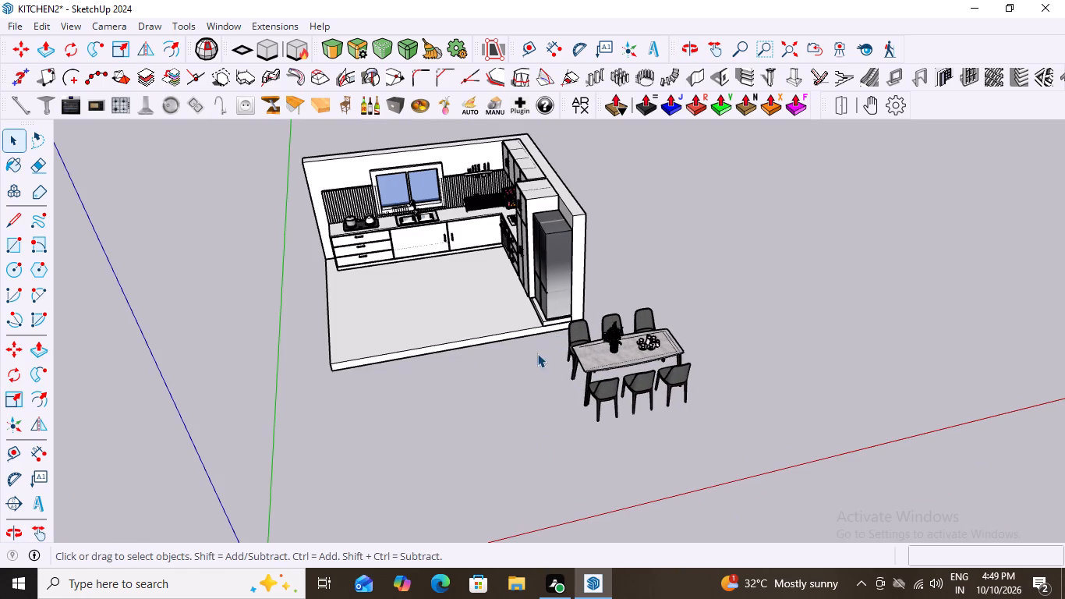
pyautogui.moveTo(537, 353); pyautogui.dragTo(611, 288, button='middle')
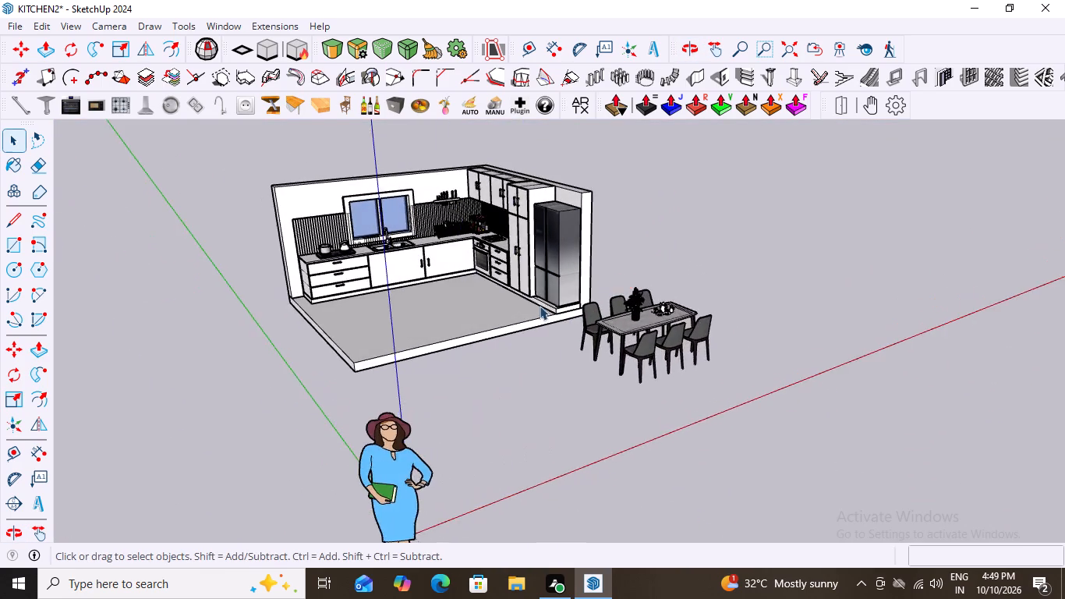
# Move the dining set about 3766 mm from outside the room onto the kitchen floor in front of the counters, and deselect it.
pyautogui.scroll(7, 535, 287)
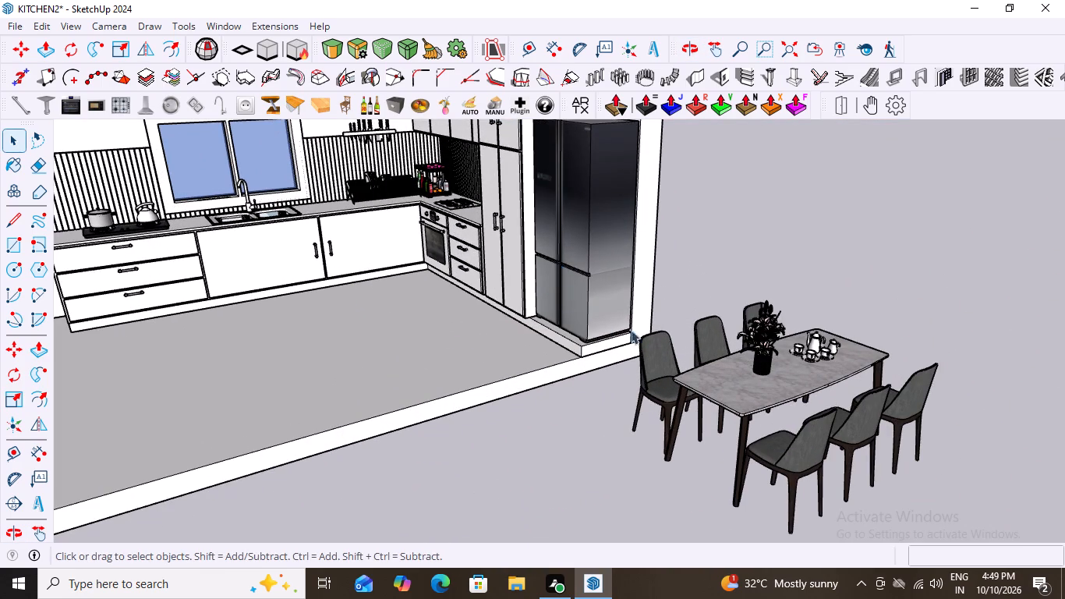
pyautogui.scroll(-3, 663, 321)
pyautogui.moveTo(648, 438); pyautogui.dragTo(687, 445, button='middle')
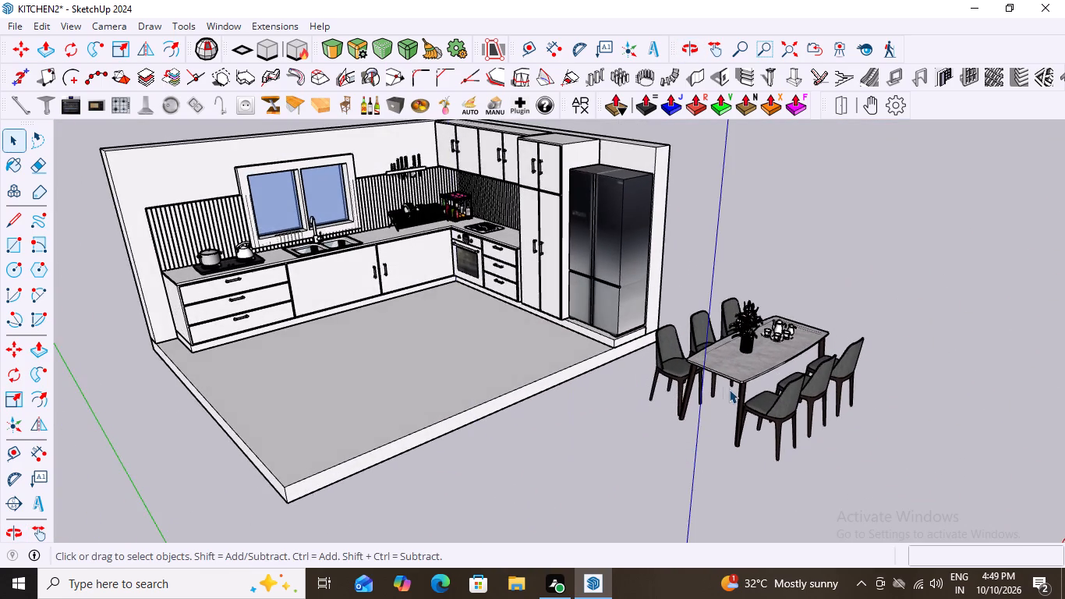
pyautogui.scroll(4, 723, 388)
pyautogui.click(772, 344)
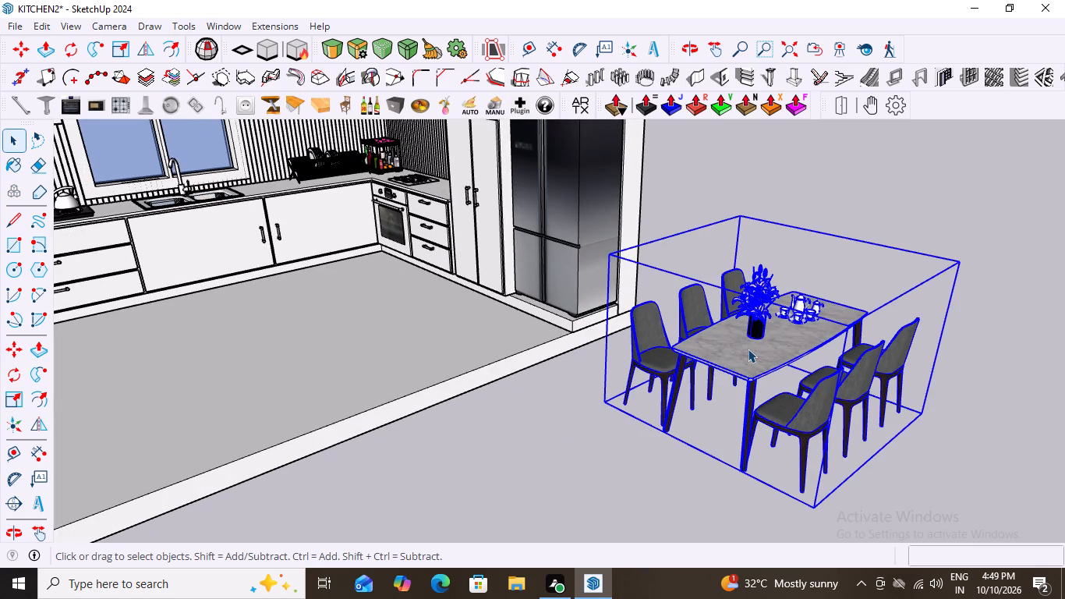
pyautogui.press('m')
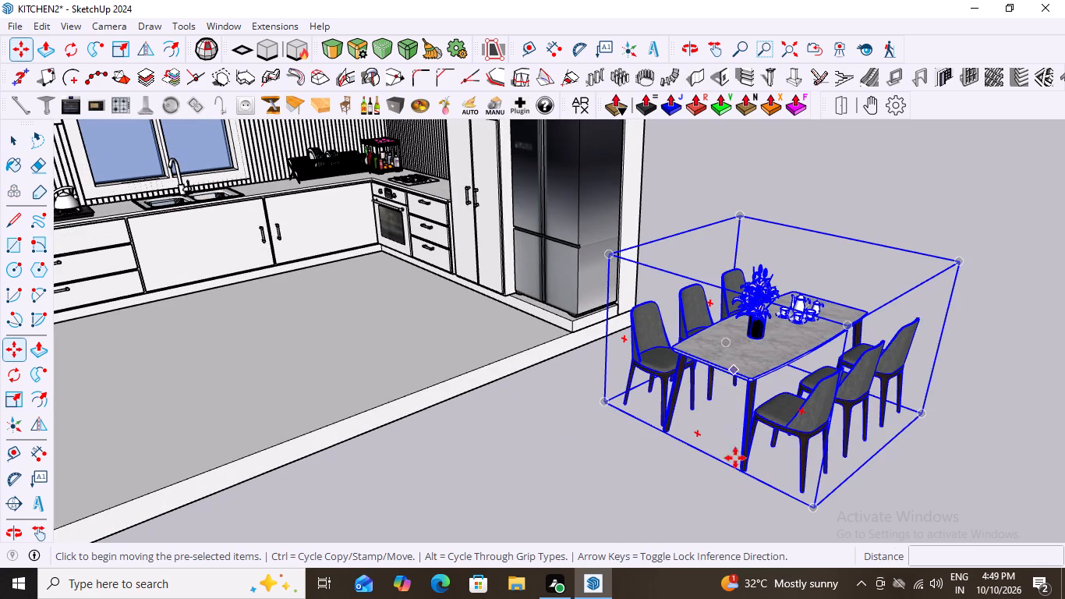
pyautogui.click(812, 510)
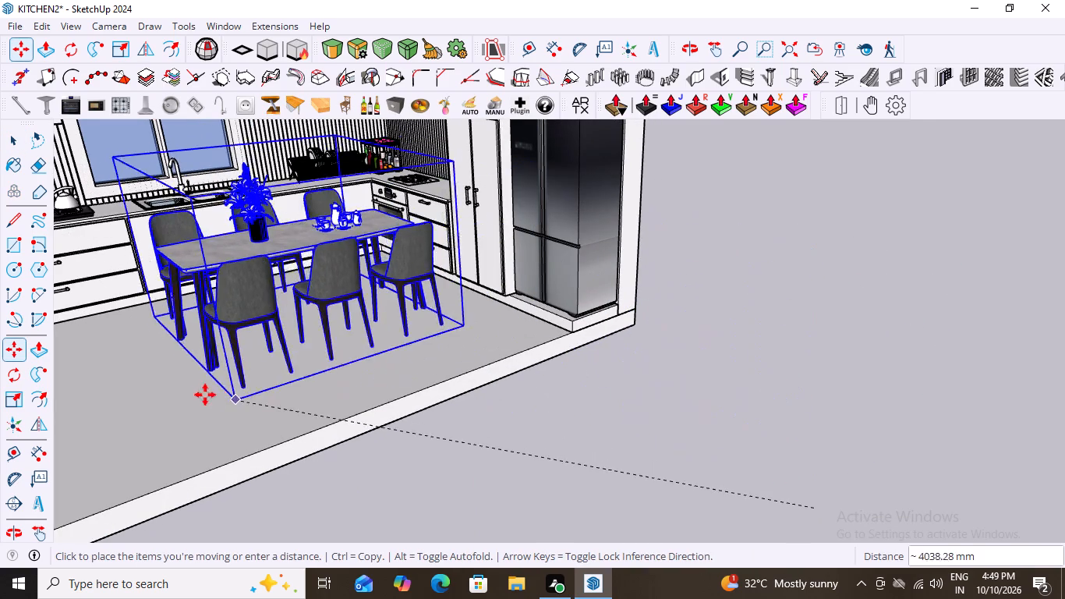
pyautogui.click(225, 446)
pyautogui.scroll(-12, 487, 374)
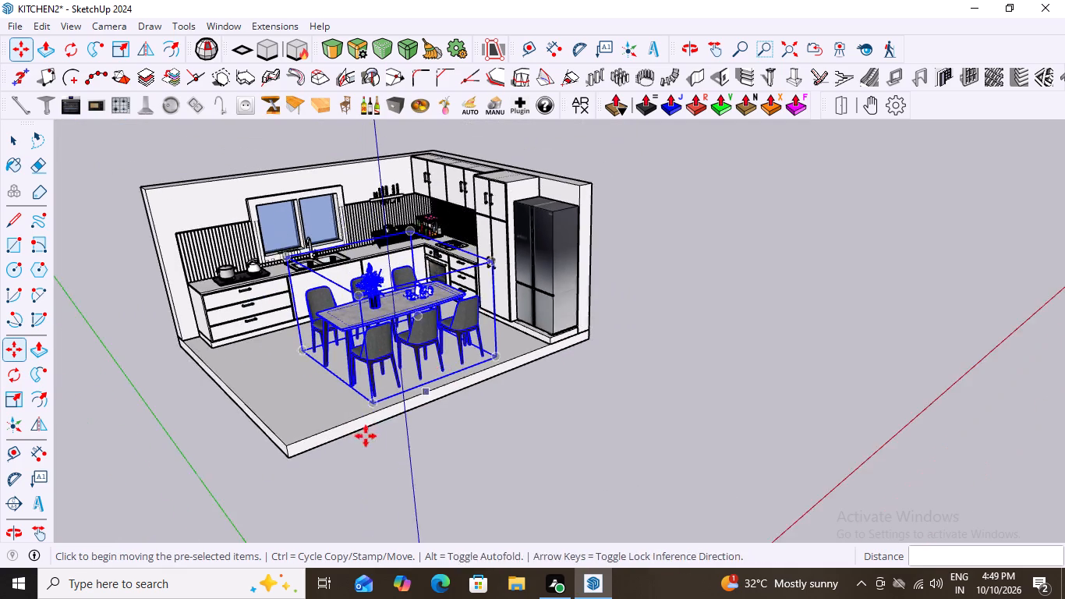
pyautogui.moveTo(376, 443); pyautogui.dragTo(536, 437, button='middle')
pyautogui.press('space')
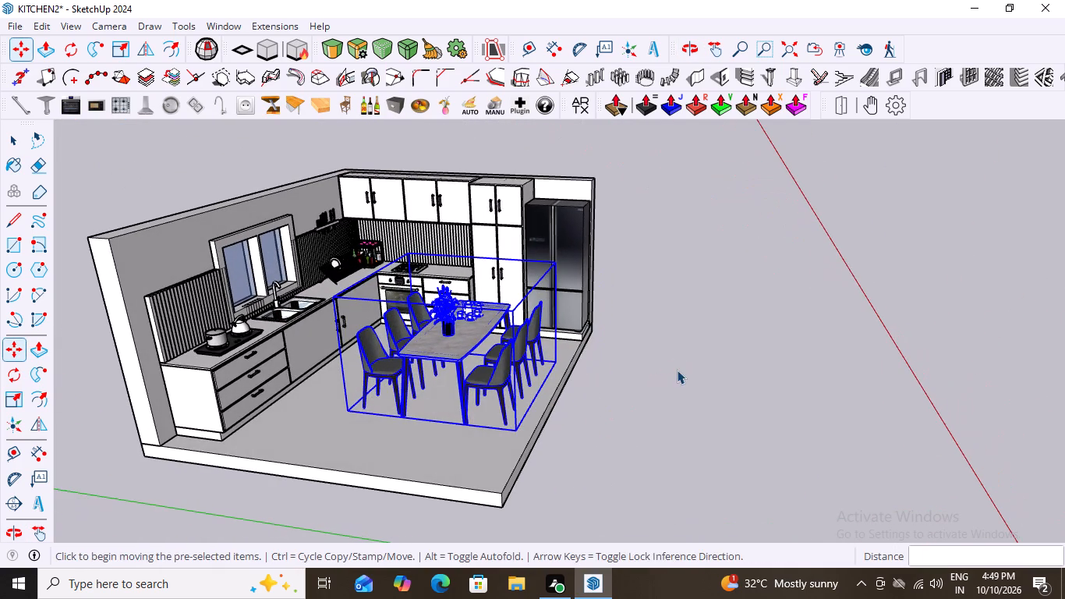
pyautogui.click(678, 370)
# Examine the dining set's position and orientation in the kitchen from several sides, relative to the counters and refrigerator.
pyautogui.moveTo(547, 453); pyautogui.dragTo(464, 459, button='middle')
pyautogui.scroll(-2, 479, 459)
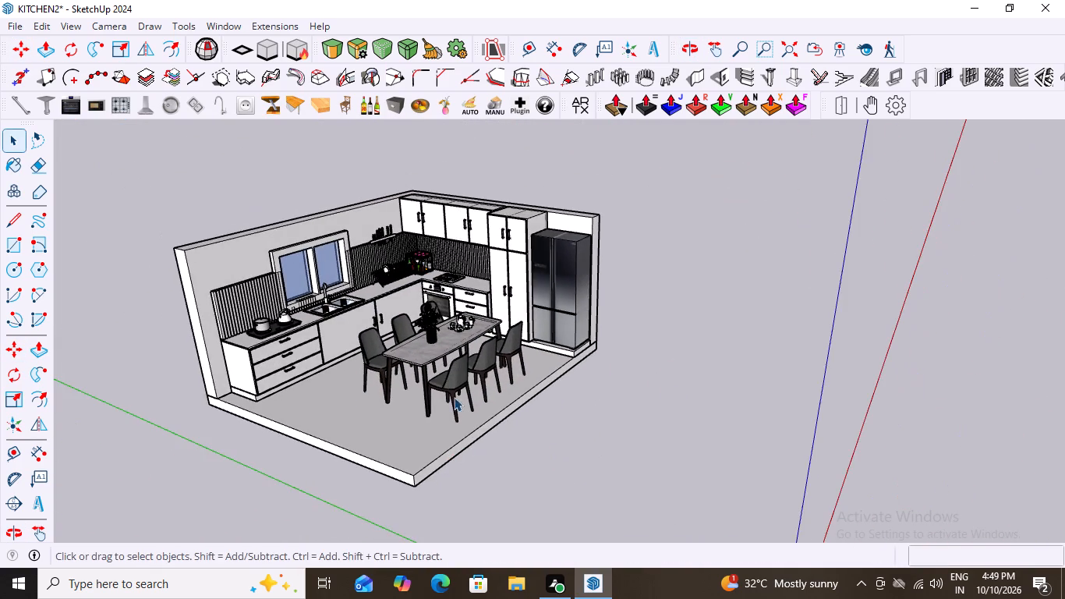
pyautogui.scroll(3, 451, 392)
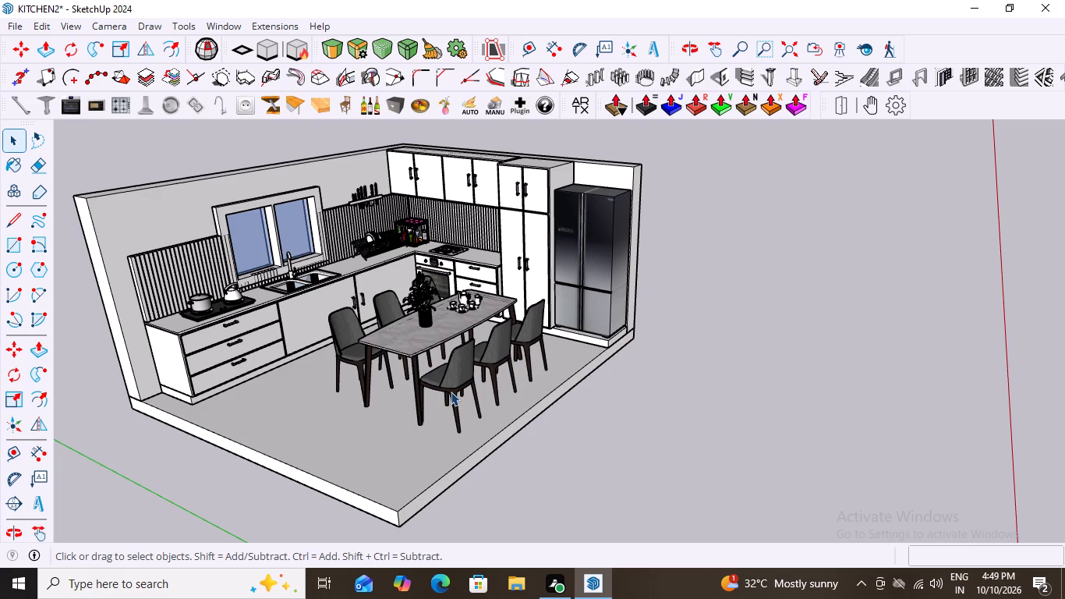
pyautogui.moveTo(484, 449); pyautogui.dragTo(603, 456, button='middle')
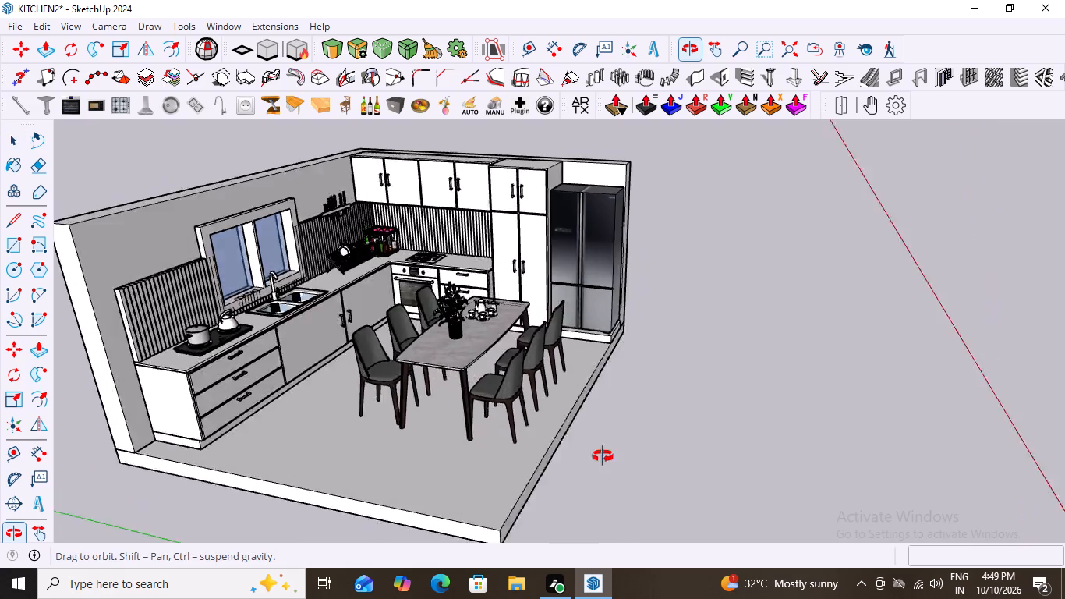
pyautogui.moveTo(603, 456); pyautogui.dragTo(370, 478, button='middle')
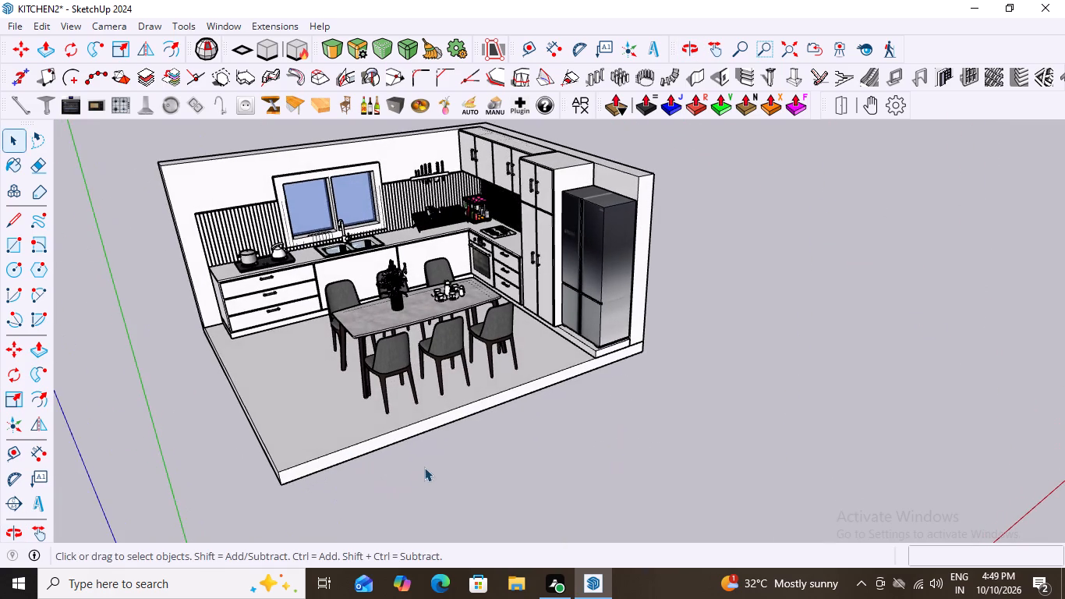
pyautogui.scroll(-3, 493, 439)
pyautogui.moveTo(318, 447); pyautogui.dragTo(416, 475, button='middle')
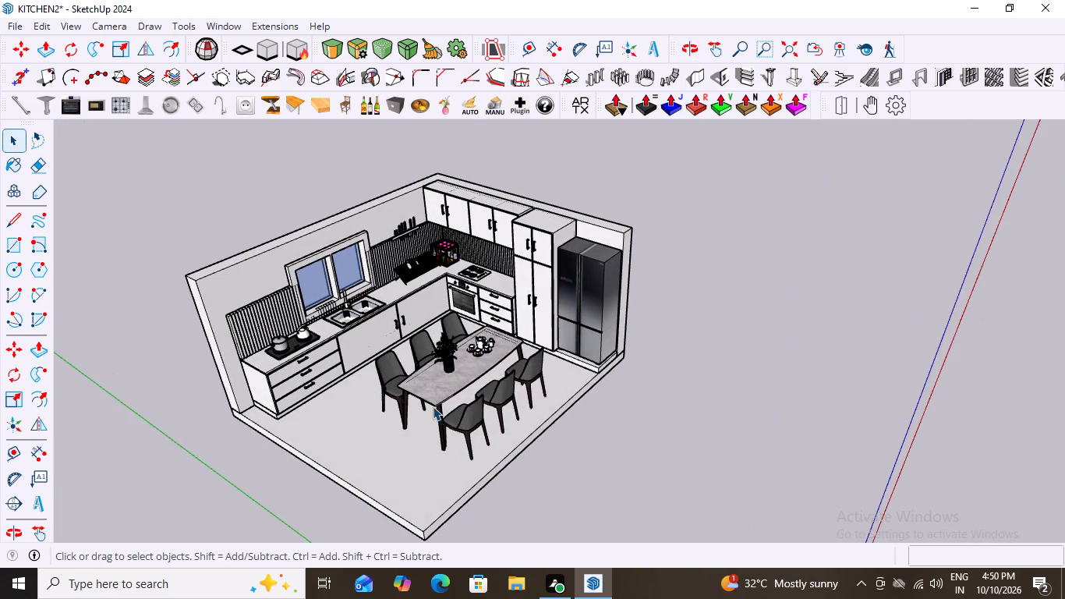
# Rotate the dining set 90 degrees on the floor plane about a bottom corner of its bounding box.
pyautogui.scroll(2, 433, 406)
pyautogui.click(441, 377)
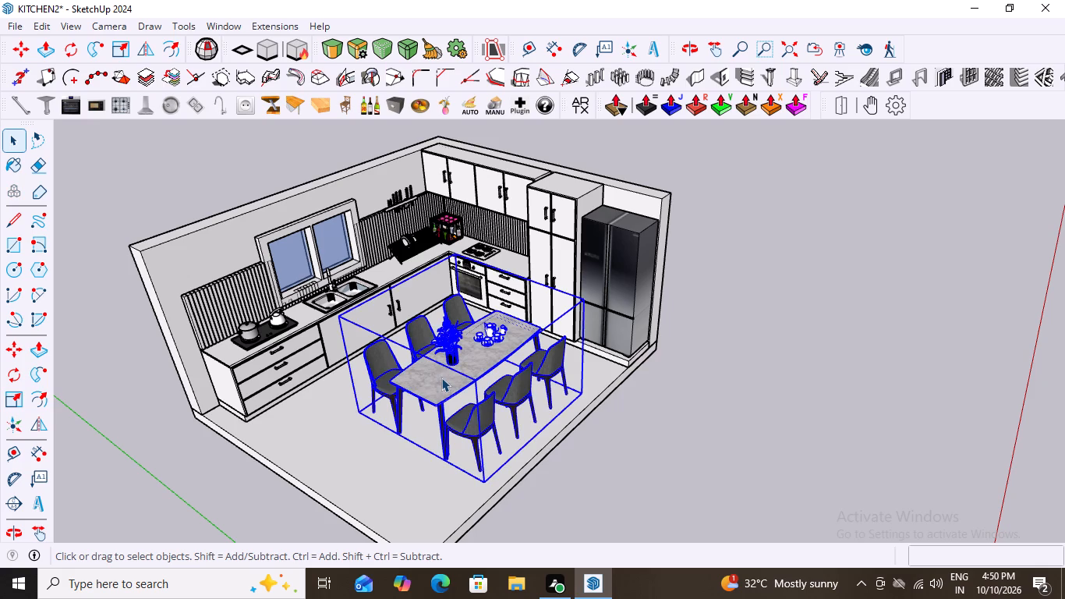
pyautogui.press('q')
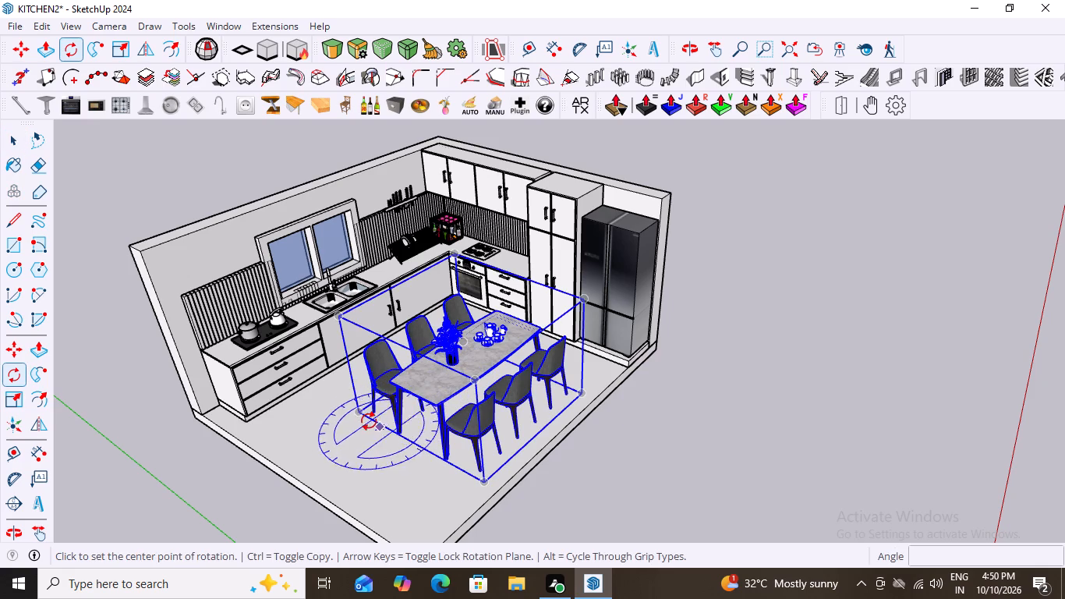
pyautogui.click(359, 412)
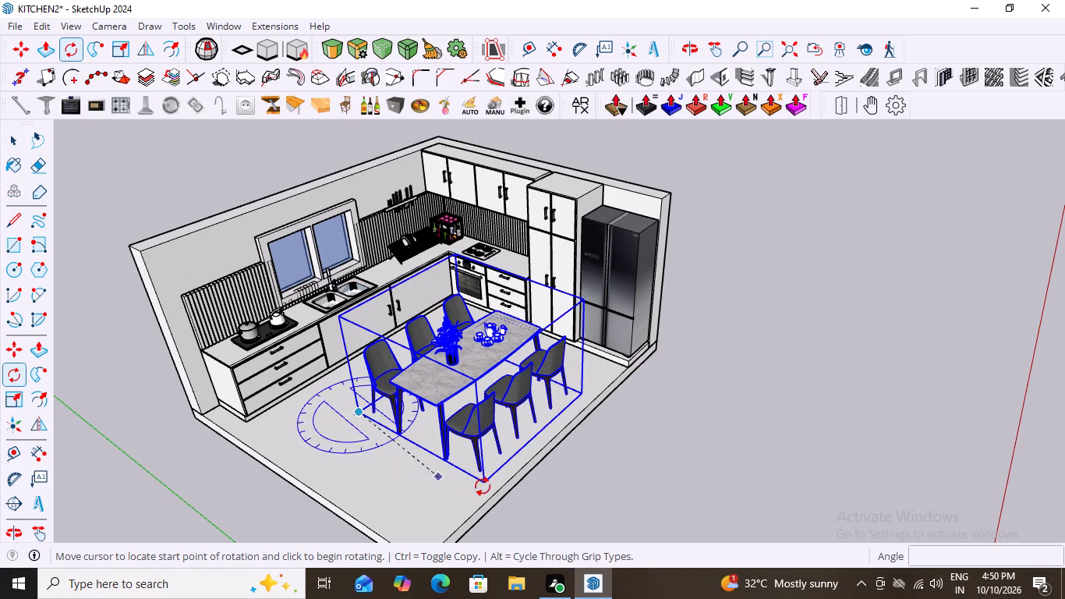
pyautogui.click(486, 478)
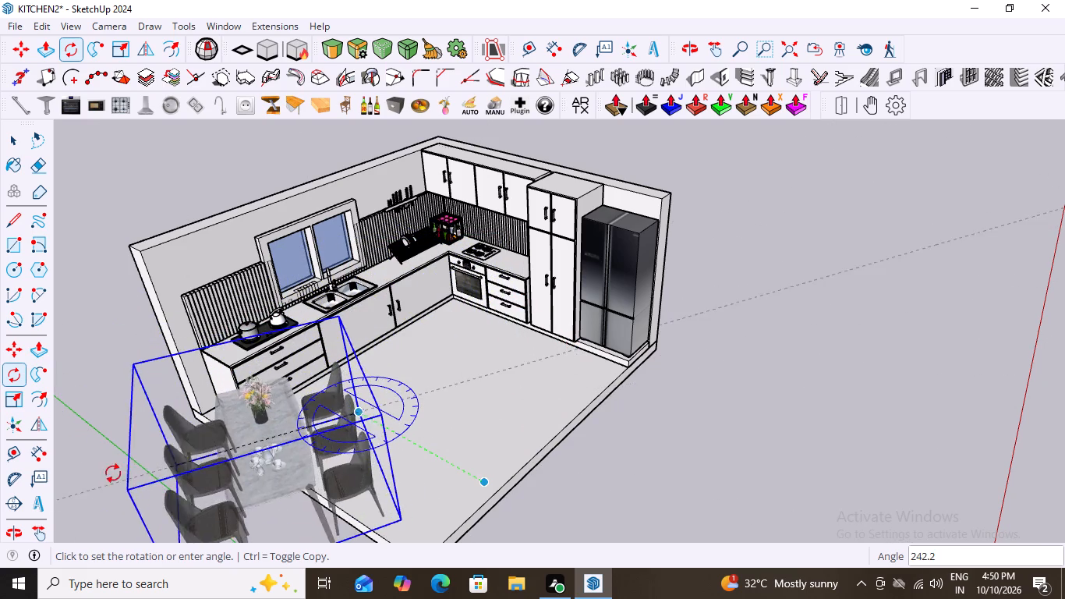
pyautogui.scroll(-7, 455, 325)
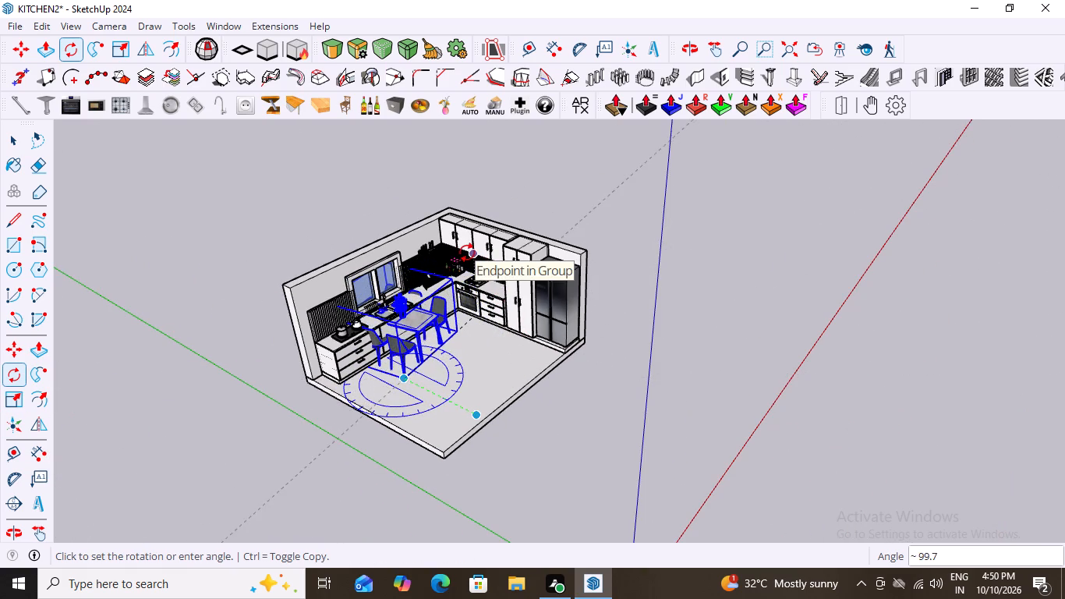
pyautogui.scroll(6, 467, 253)
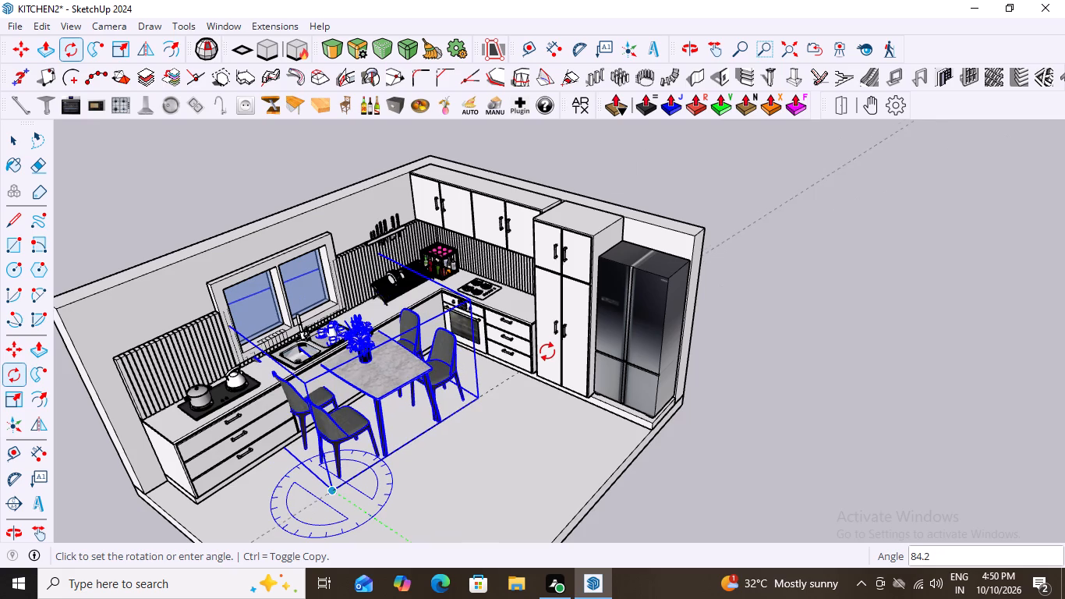
pyautogui.write('90')
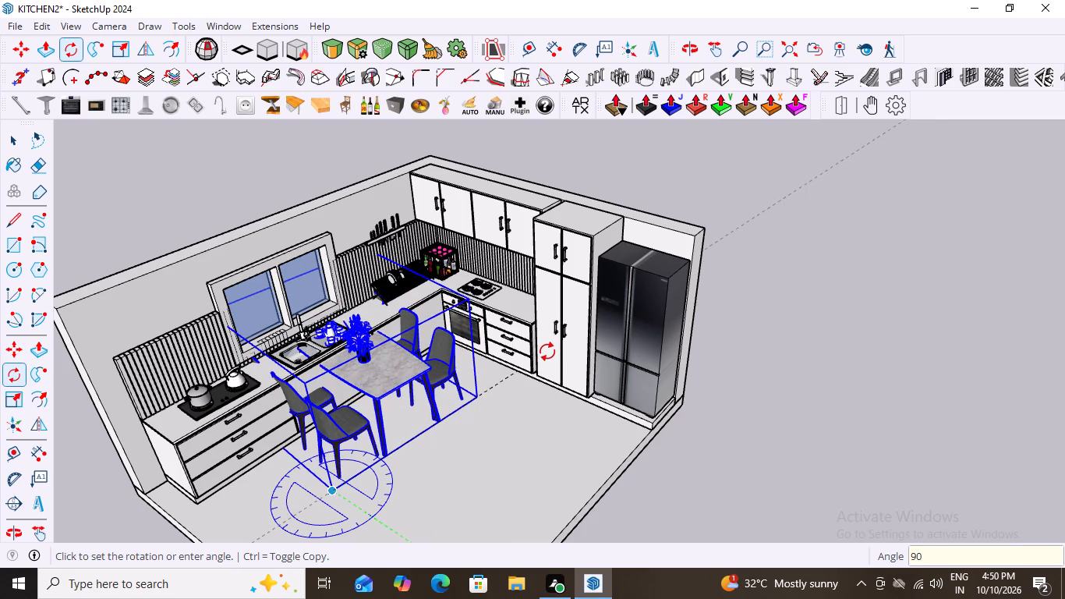
pyautogui.press('Return')
pyautogui.press('space')
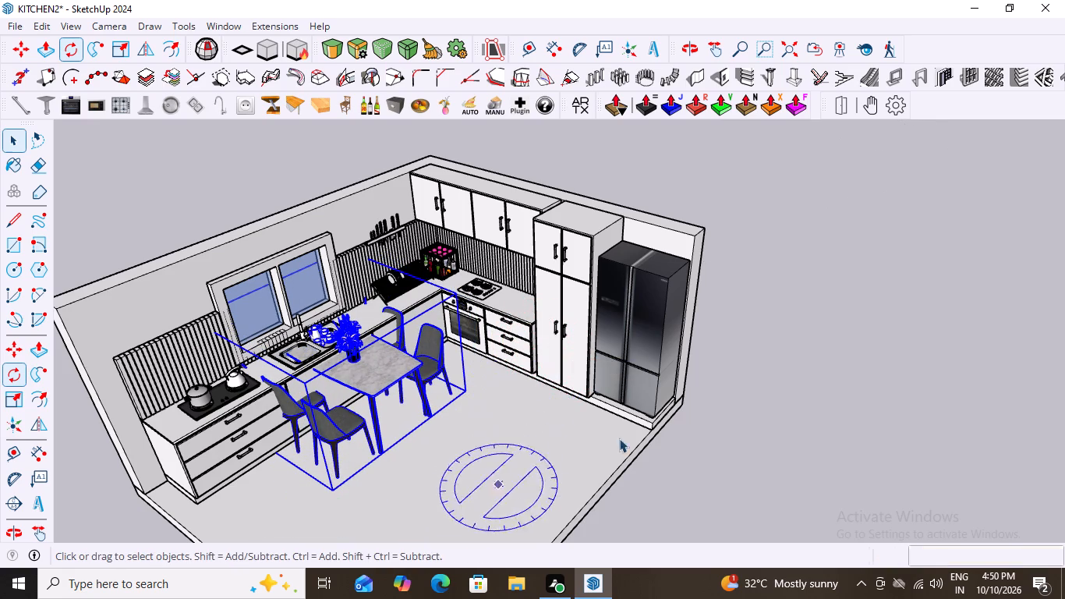
# Move the rotated dining set about 2018 mm away from the sink counter toward the open floor edge, and deselect it.
pyautogui.scroll(-4, 655, 383)
pyautogui.scroll(-1, 580, 399)
pyautogui.scroll(3, 508, 518)
pyautogui.scroll(-4, 485, 445)
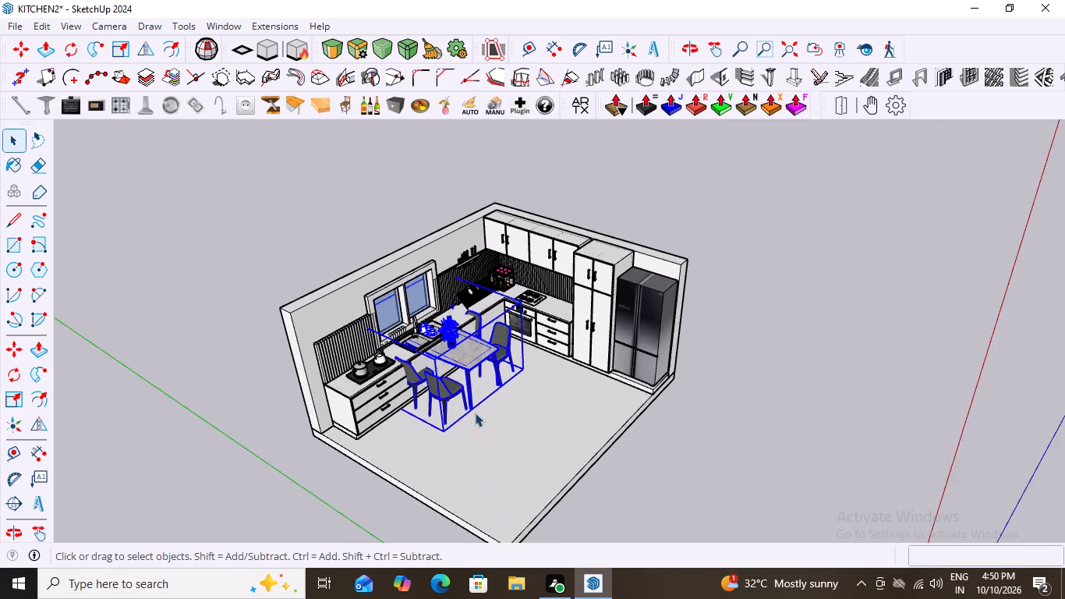
pyautogui.scroll(-1, 475, 413)
pyautogui.scroll(5, 493, 524)
pyautogui.press('m')
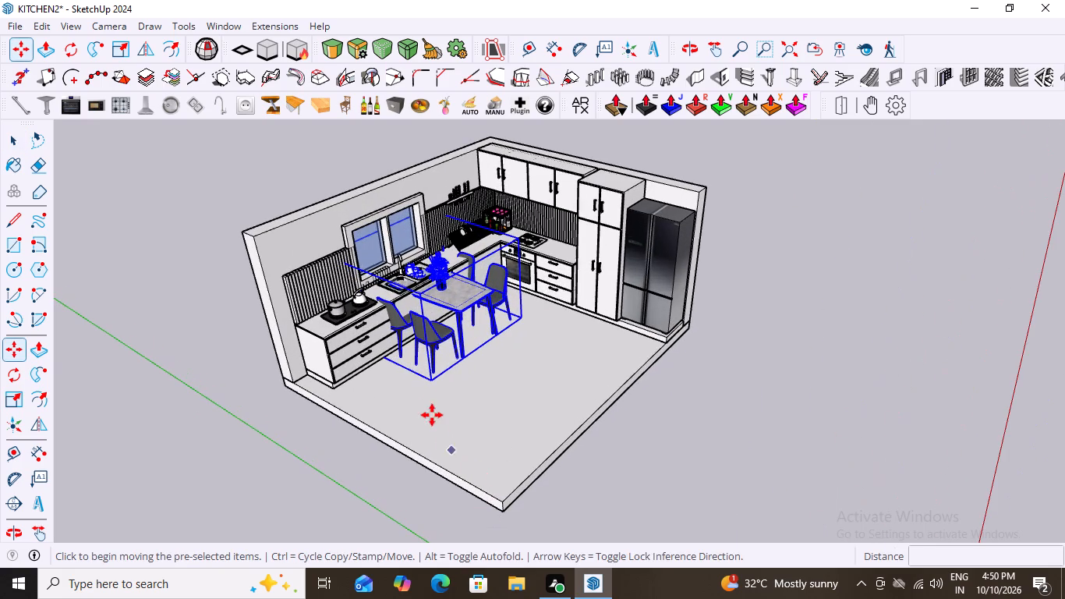
pyautogui.click(431, 381)
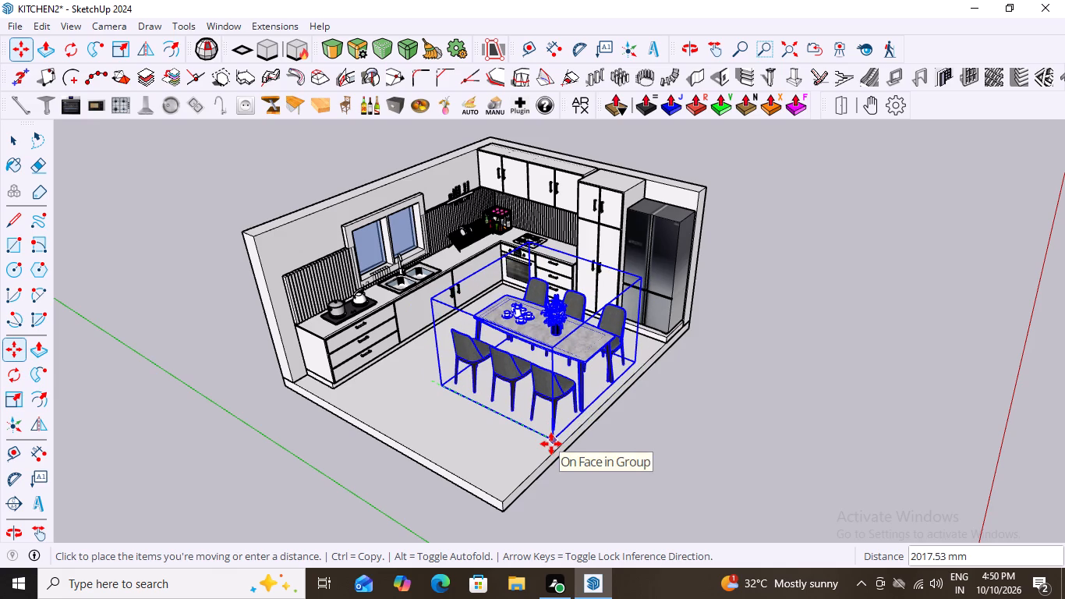
pyautogui.click(551, 444)
pyautogui.scroll(-6, 376, 442)
pyautogui.press('space')
pyautogui.click(691, 424)
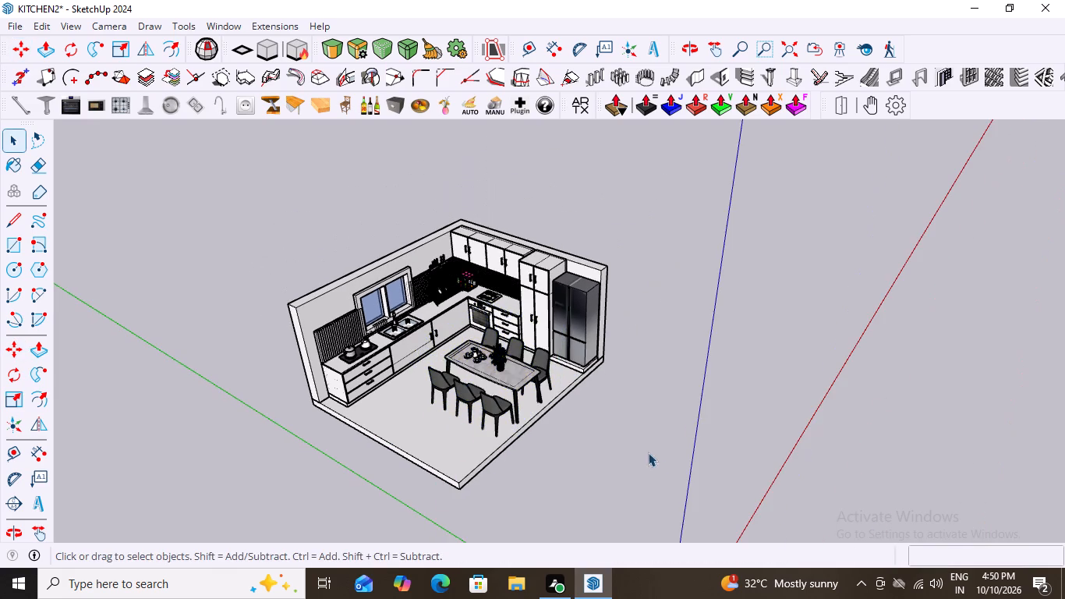
# Examine the repositioned dining set in the kitchen, including close views of the marble tabletop, tea set and flower pot.
pyautogui.moveTo(603, 461); pyautogui.dragTo(530, 414, button='middle')
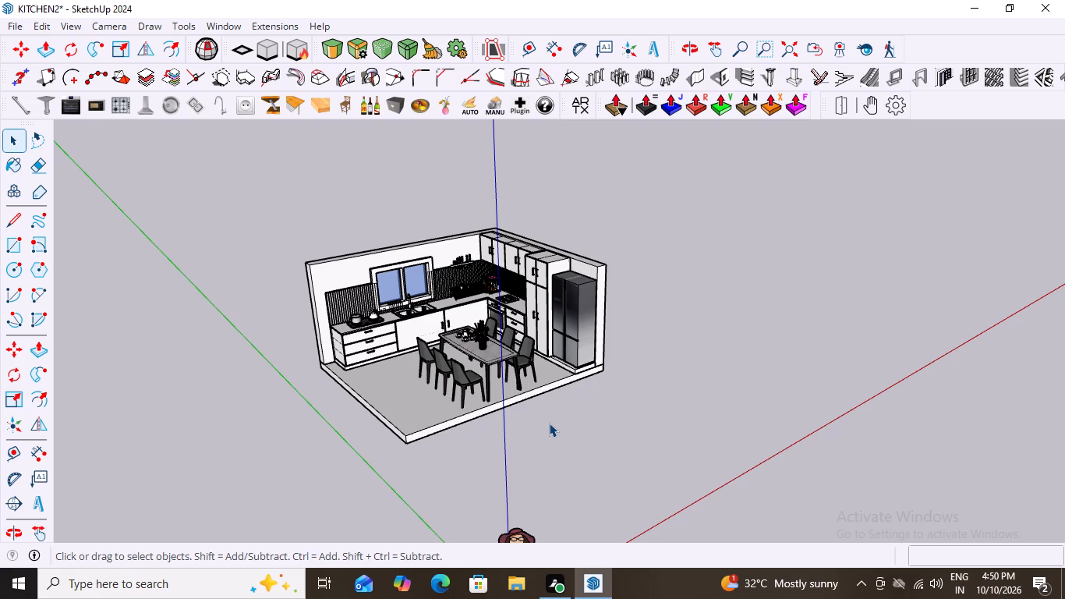
pyautogui.scroll(-4, 466, 345)
pyautogui.scroll(6, 494, 391)
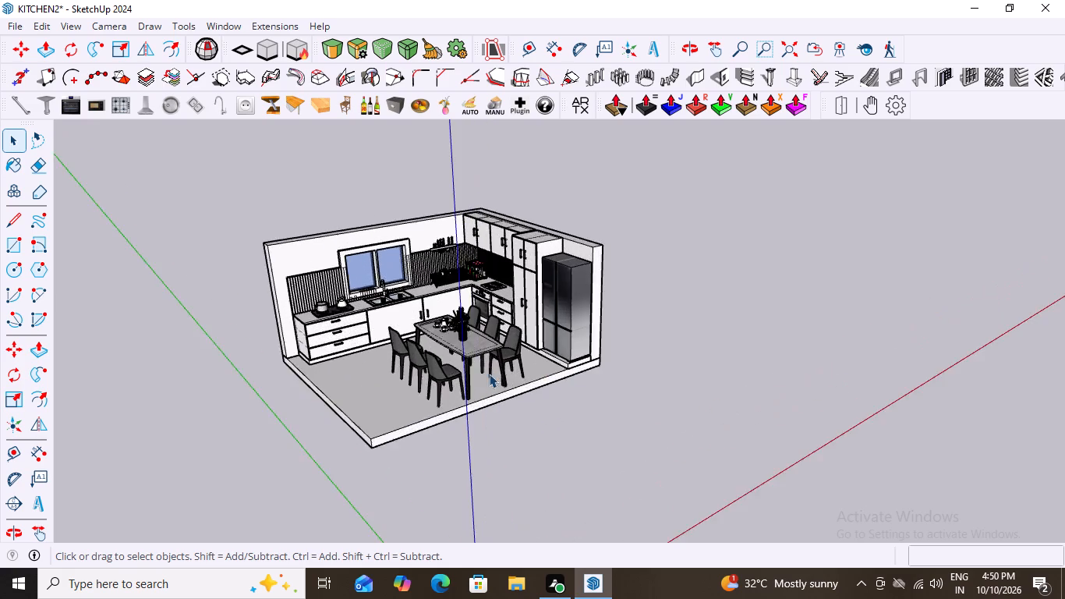
pyautogui.scroll(9, 489, 374)
pyautogui.moveTo(445, 384); pyautogui.dragTo(620, 399, button='middle')
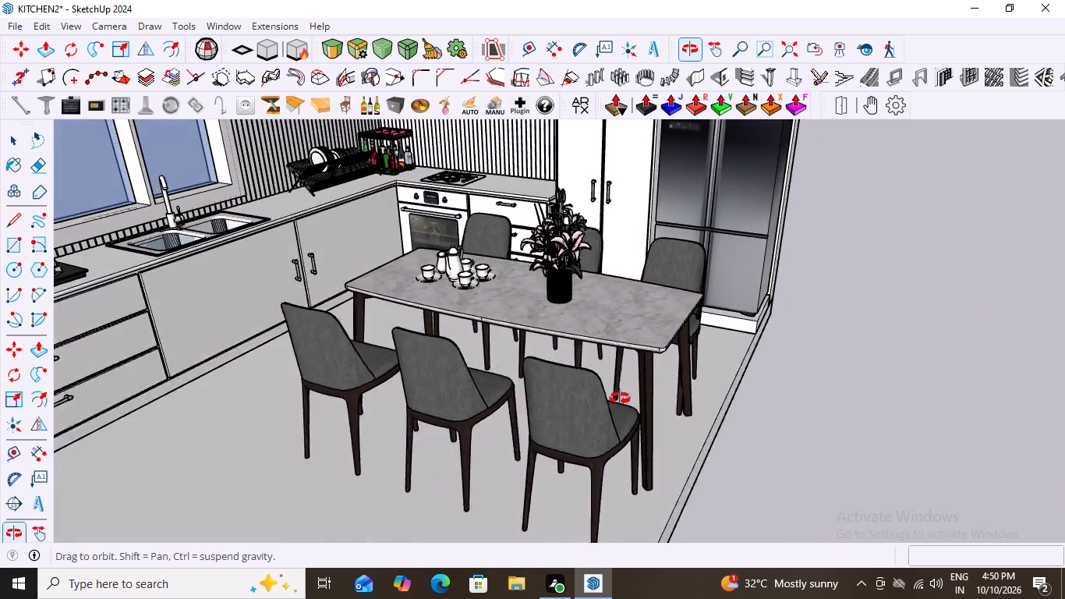
pyautogui.moveTo(620, 399); pyautogui.dragTo(620, 447, button='middle')
pyautogui.scroll(9, 513, 367)
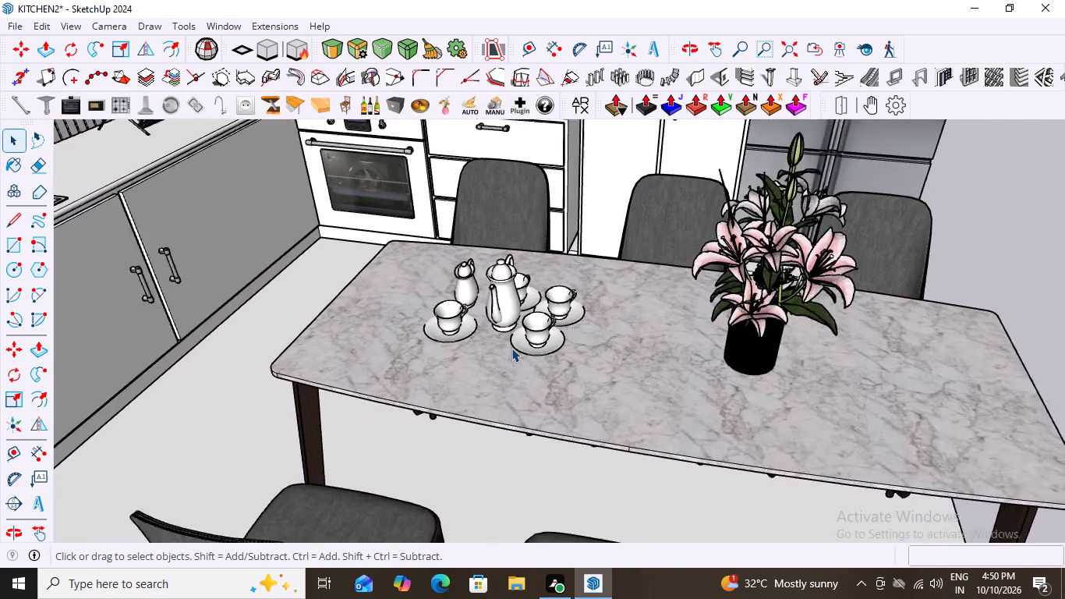
pyautogui.scroll(4, 511, 348)
pyautogui.scroll(-9, 493, 346)
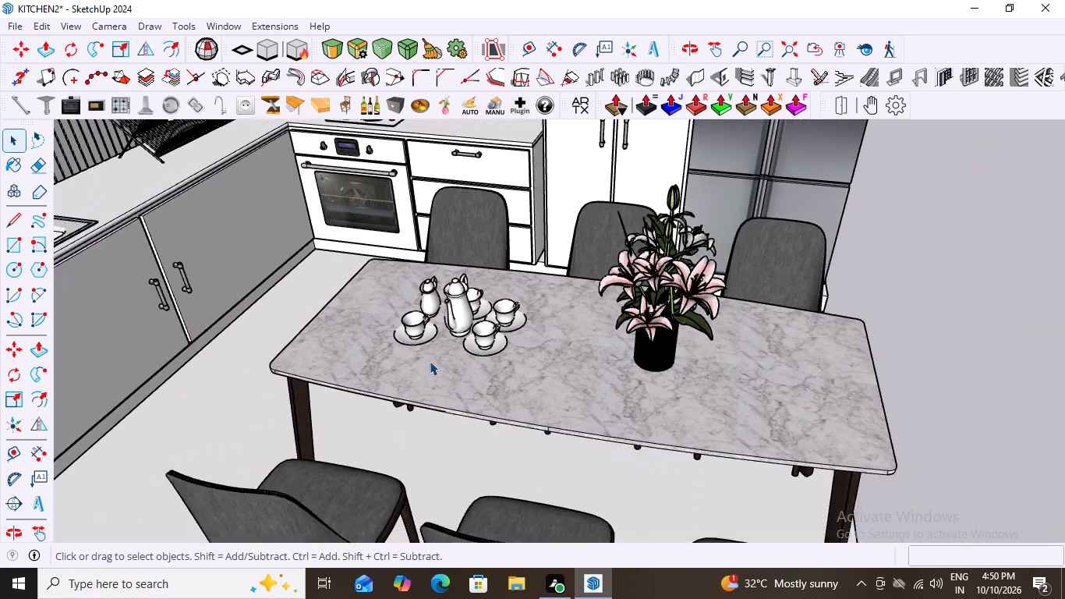
pyautogui.scroll(-11, 430, 361)
pyautogui.moveTo(577, 390); pyautogui.dragTo(490, 381, button='middle')
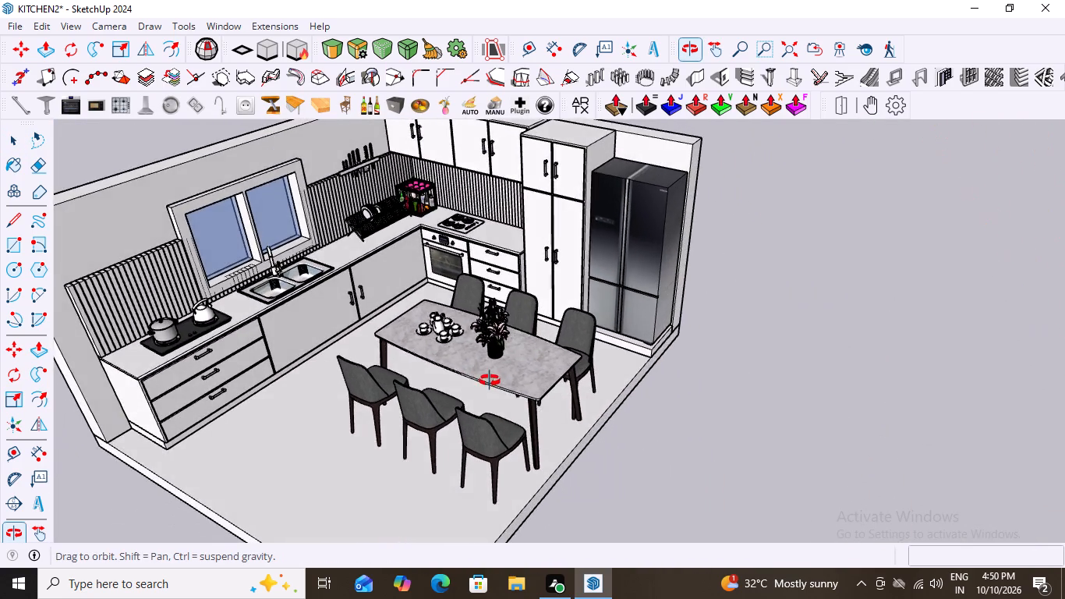
pyautogui.moveTo(490, 381); pyautogui.dragTo(505, 358, button='middle')
pyautogui.scroll(11, 479, 338)
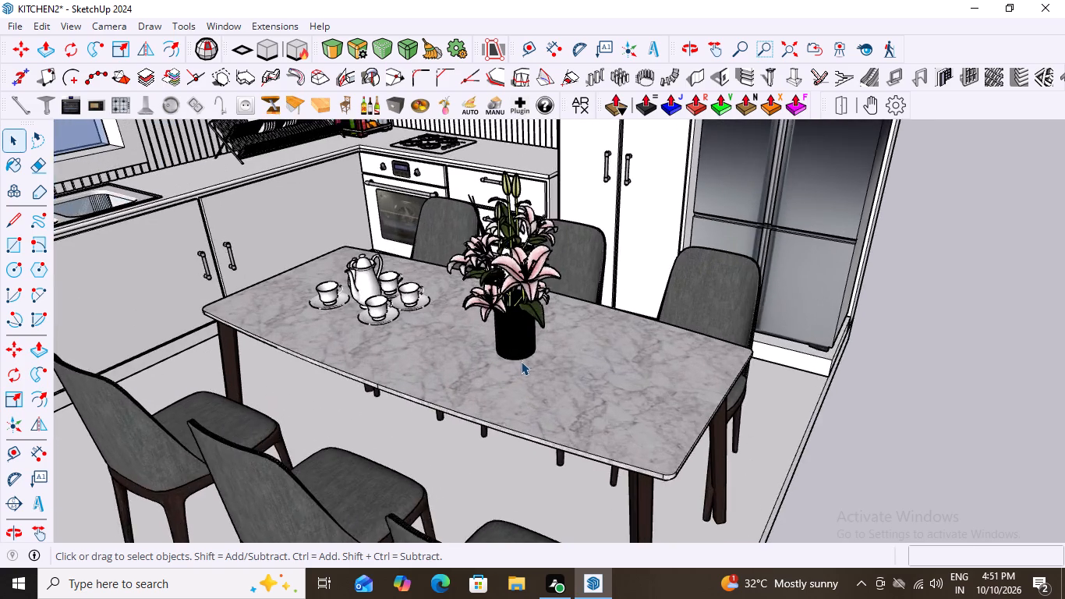
pyautogui.scroll(3, 522, 360)
pyautogui.scroll(-10, 488, 360)
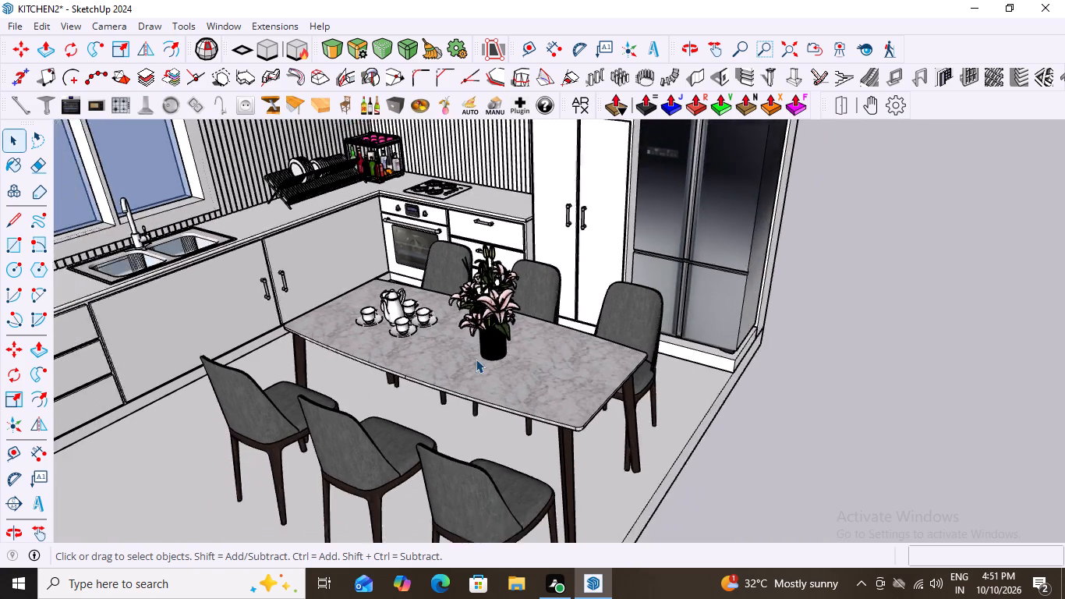
# Place the glass vase with red flowers on the marble tabletop at the end nearest the refrigerator, and deselect it.
pyautogui.click(445, 106)
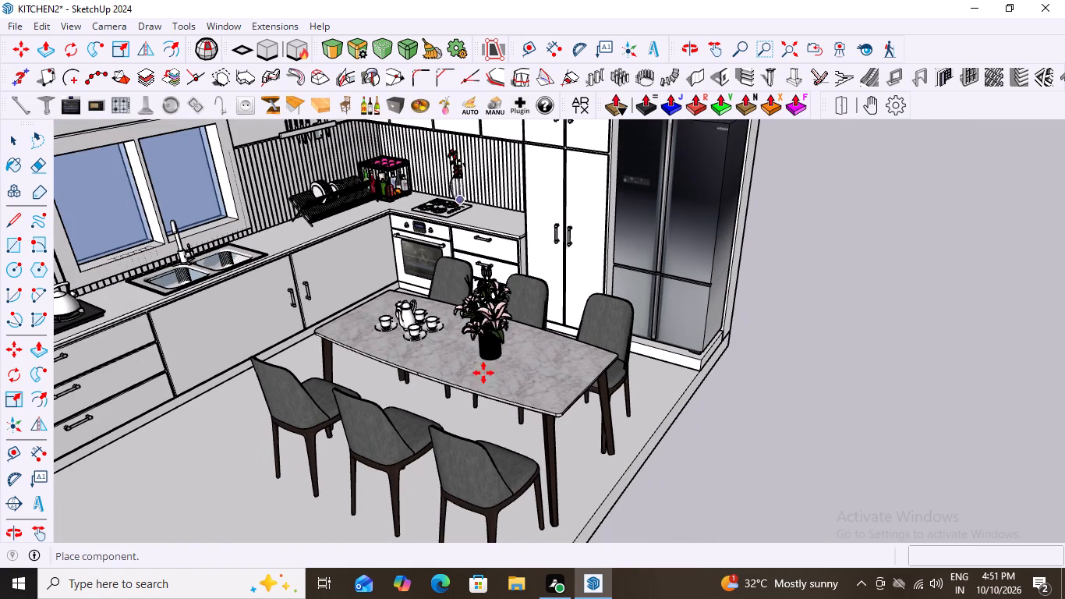
pyautogui.scroll(4, 551, 370)
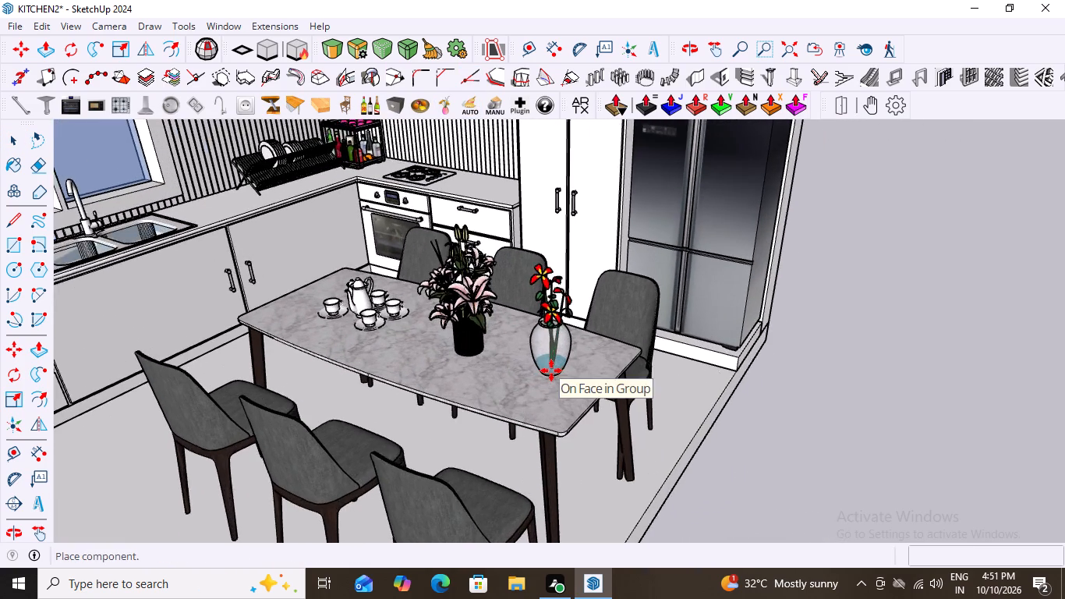
pyautogui.scroll(1, 551, 370)
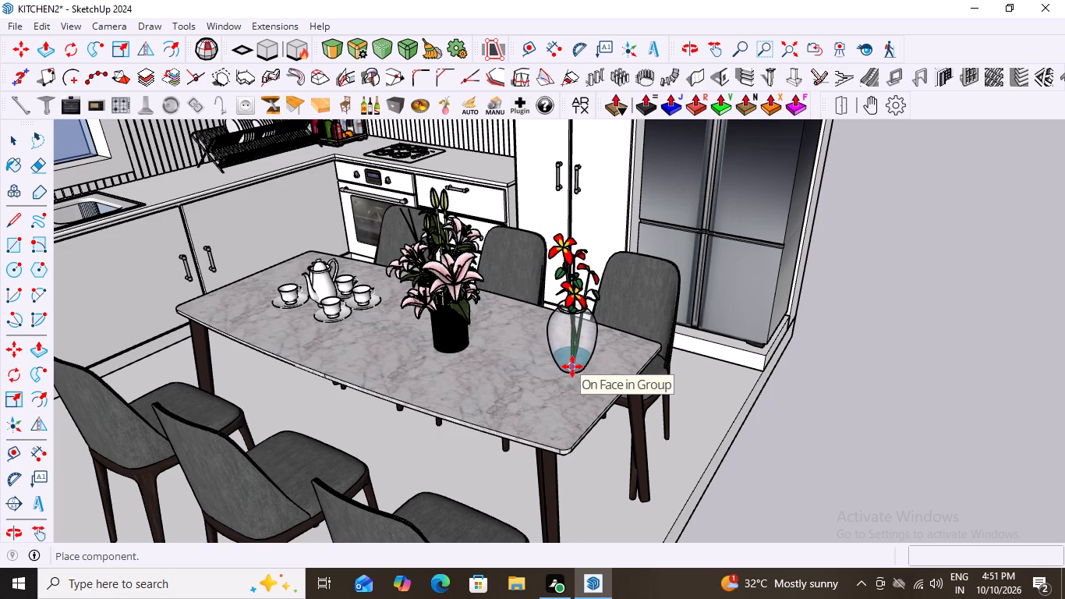
pyautogui.click(569, 366)
pyautogui.scroll(-3, 447, 367)
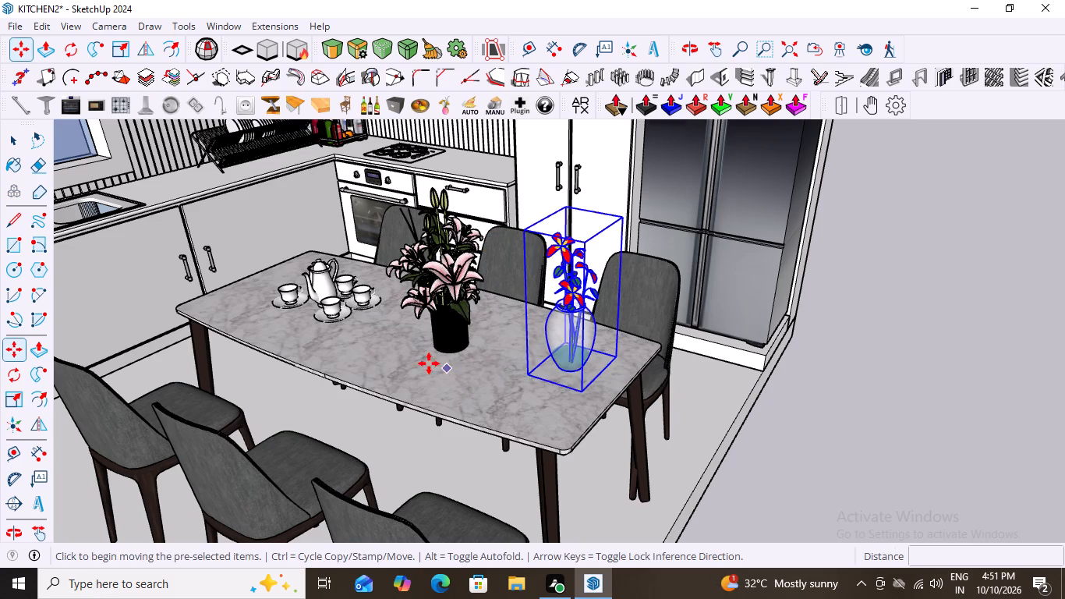
pyautogui.scroll(-8, 429, 363)
pyautogui.press('space')
pyautogui.click(762, 377)
# Inside the dining set group, move the potted lilies about 2804 mm off the table to outside the room beyond the refrigerator, and exit the group.
pyautogui.scroll(3, 468, 384)
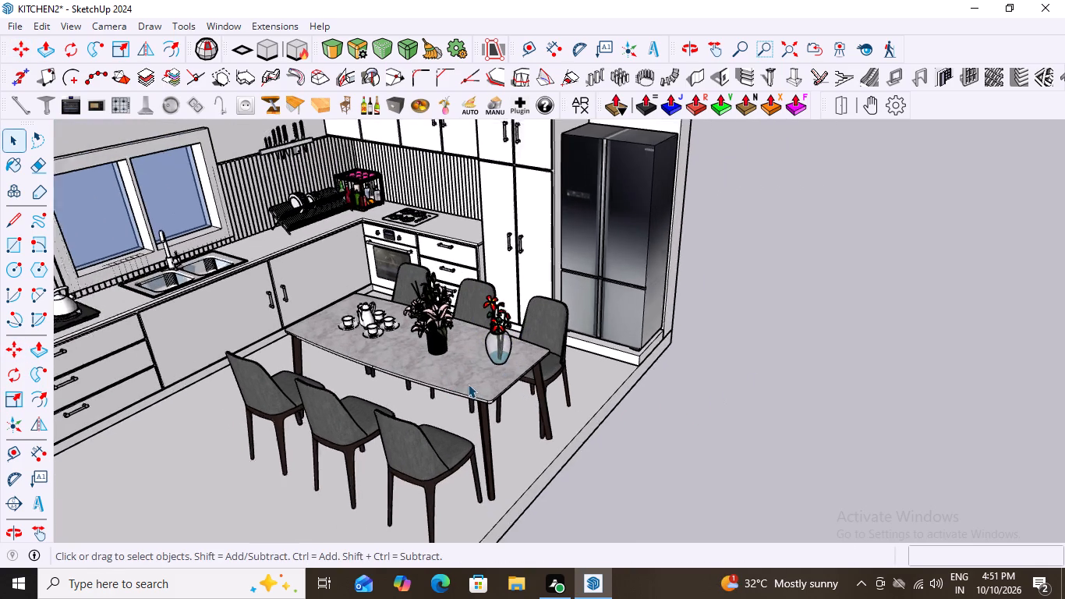
pyautogui.click(426, 311)
pyautogui.doubleClick(426, 311)
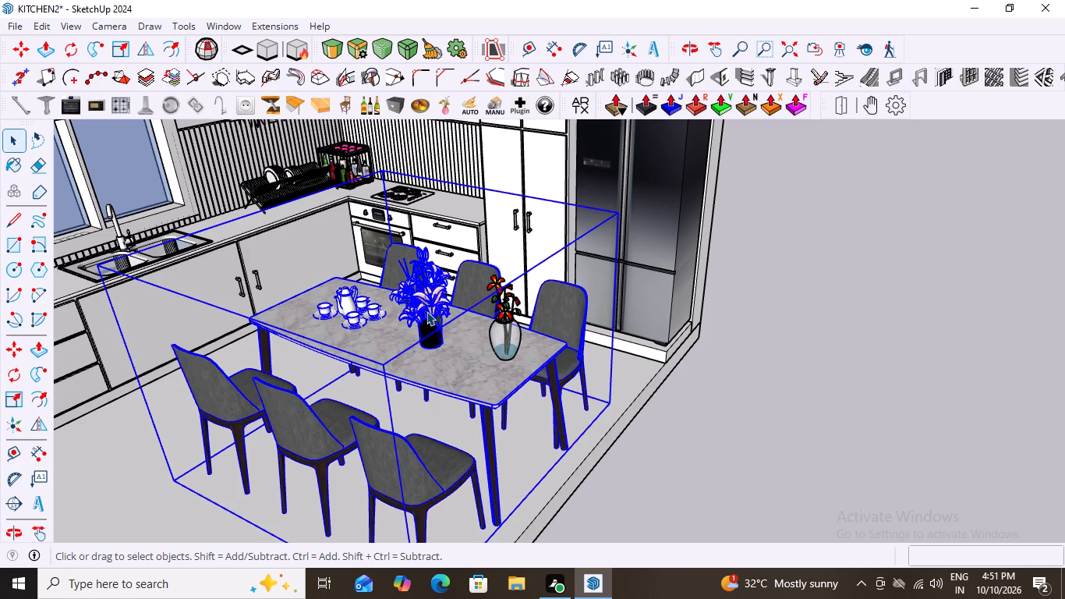
pyautogui.doubleClick(427, 309)
pyautogui.click(430, 309)
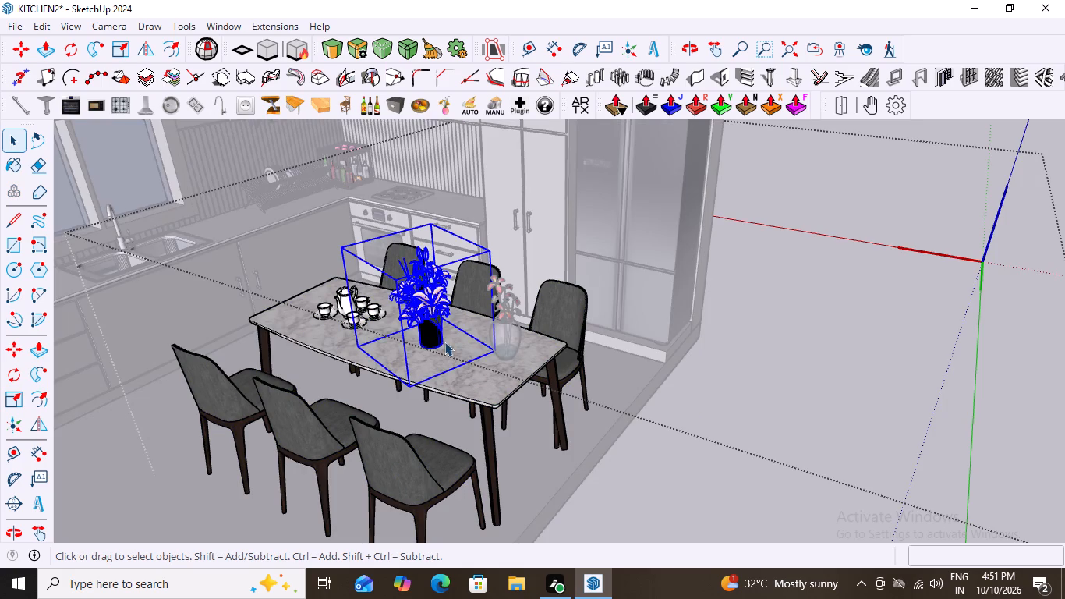
pyautogui.press('m')
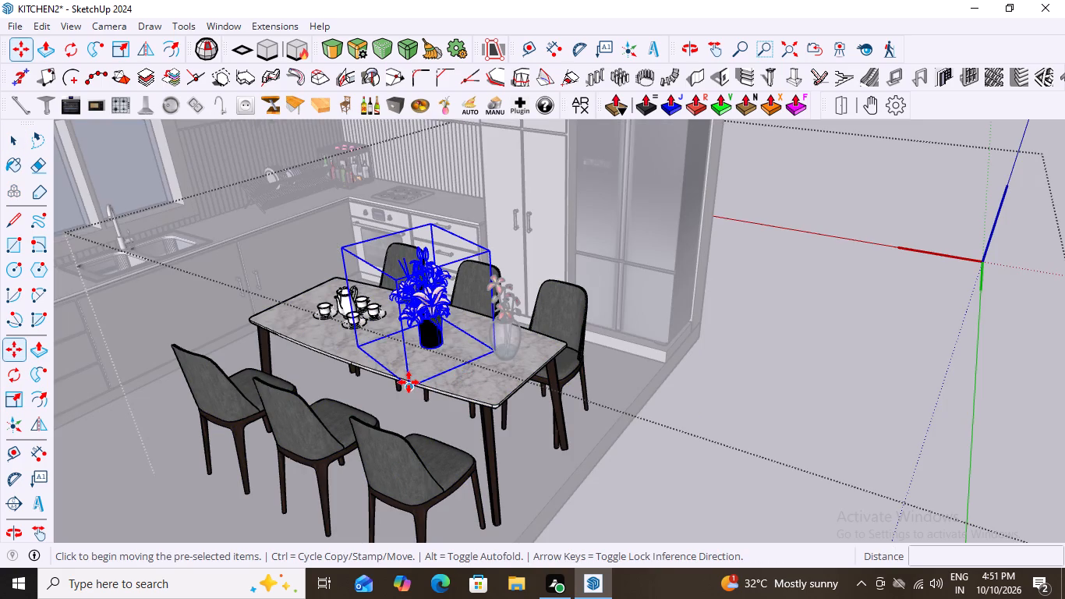
pyautogui.click(409, 382)
pyautogui.scroll(-3, 561, 406)
pyautogui.scroll(-5, 425, 402)
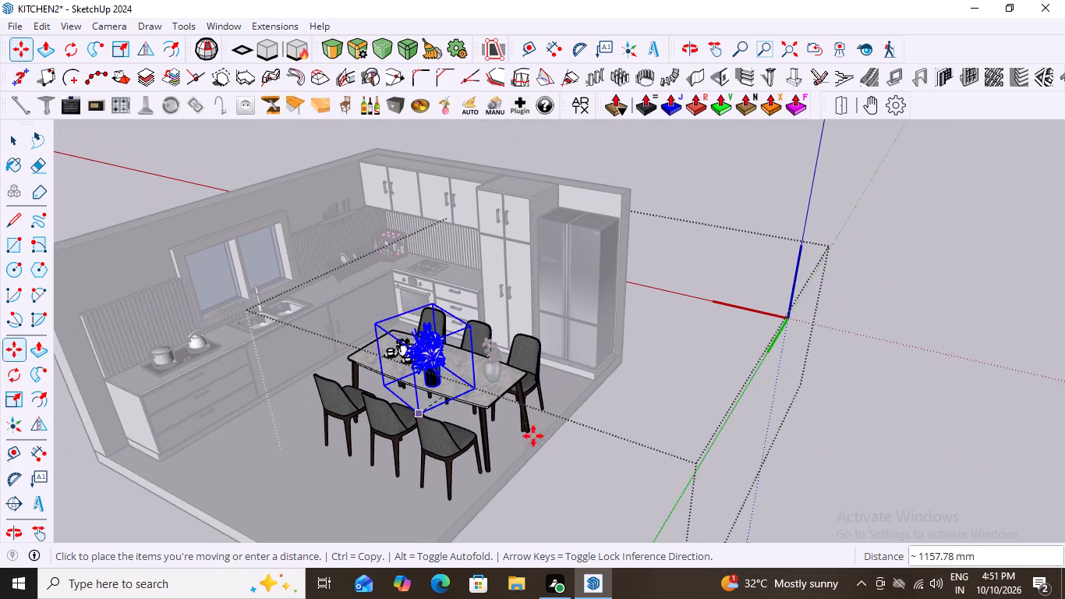
pyautogui.click(689, 363)
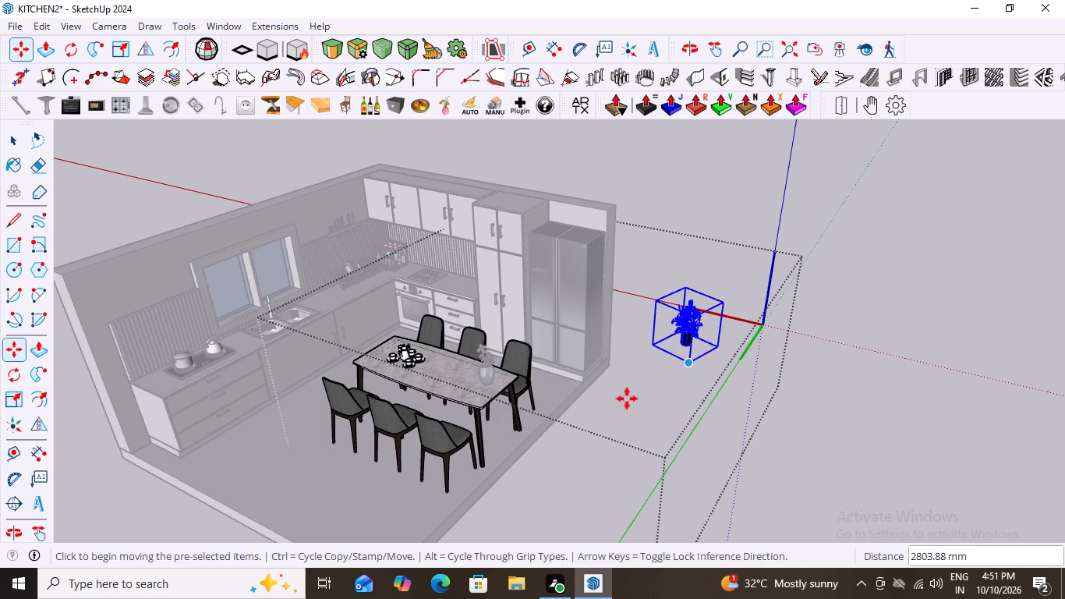
pyautogui.press('space')
pyautogui.click(634, 411)
pyautogui.moveTo(606, 434); pyautogui.dragTo(534, 368, button='middle')
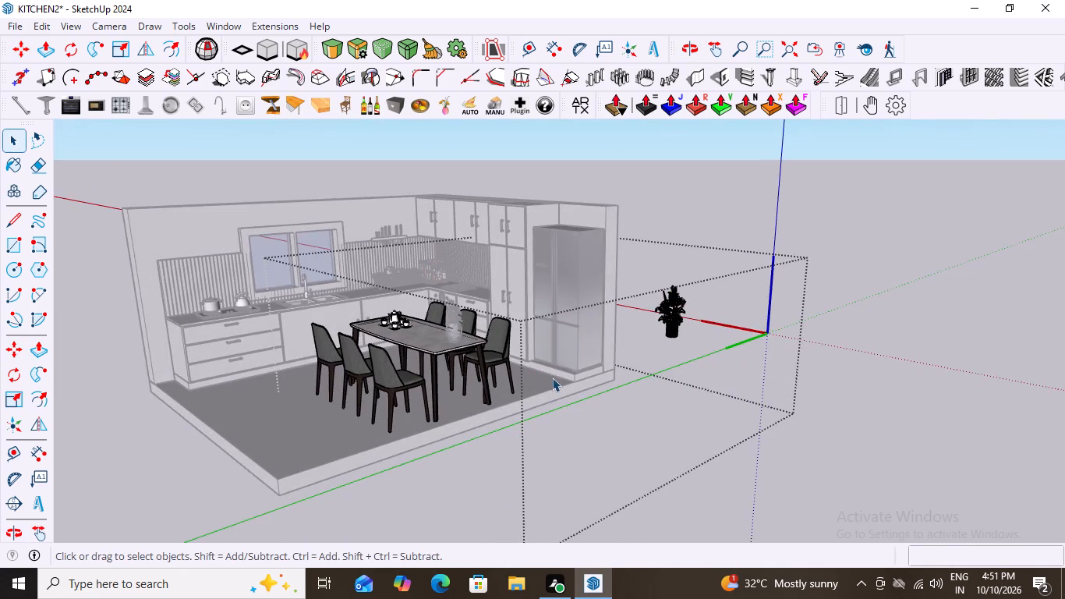
pyautogui.scroll(-3, 552, 377)
pyautogui.doubleClick(641, 234)
# Examine the kitchen from several angles, including the tabletop with the tea set and red-flower vase, and the counter with the pots.
pyautogui.scroll(1, 443, 386)
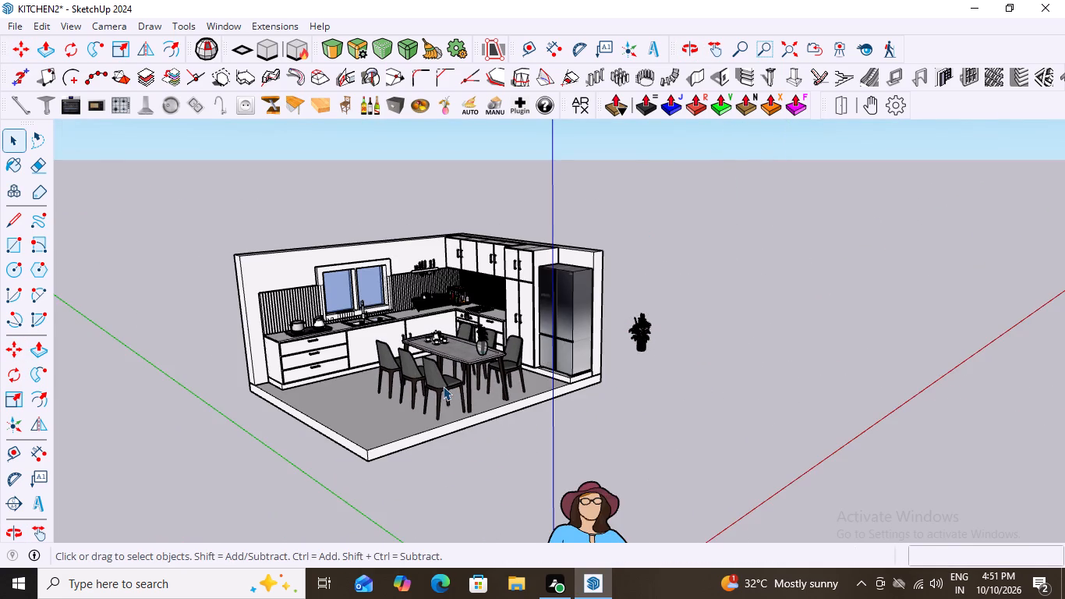
pyautogui.scroll(1, 443, 386)
pyautogui.moveTo(443, 386); pyautogui.dragTo(484, 397, button='middle')
pyautogui.scroll(3, 511, 353)
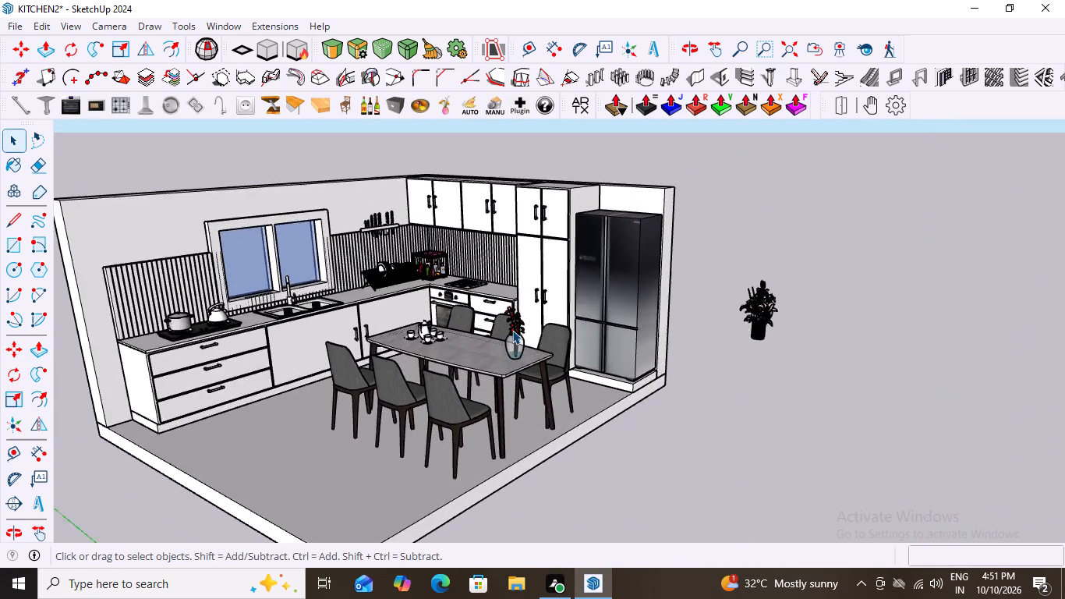
pyautogui.scroll(9, 512, 330)
pyautogui.scroll(-7, 564, 330)
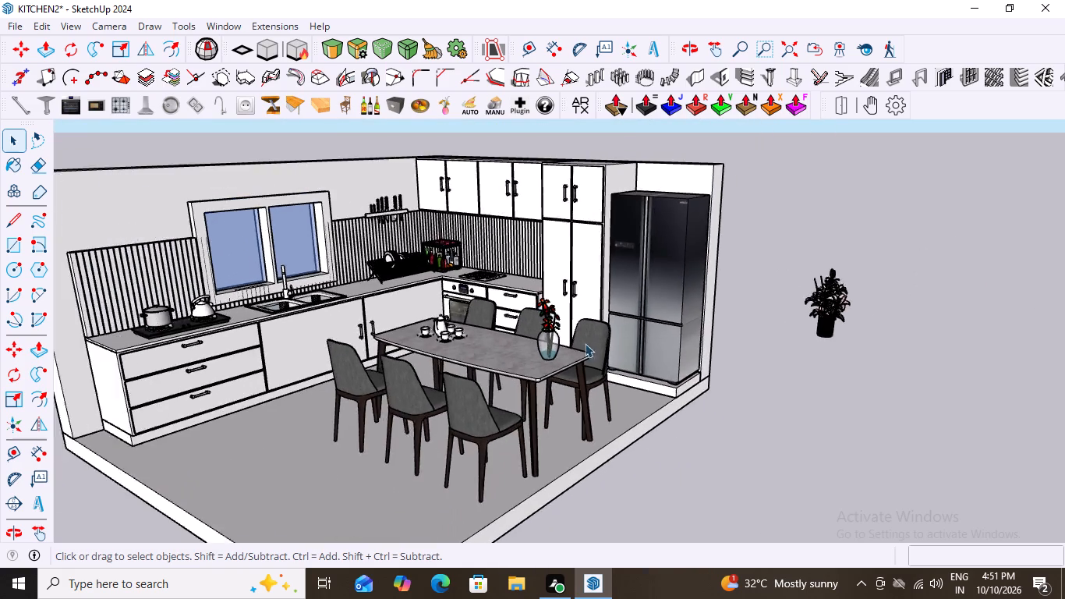
pyautogui.scroll(-1, 585, 343)
pyautogui.moveTo(497, 405); pyautogui.dragTo(593, 448, button='middle')
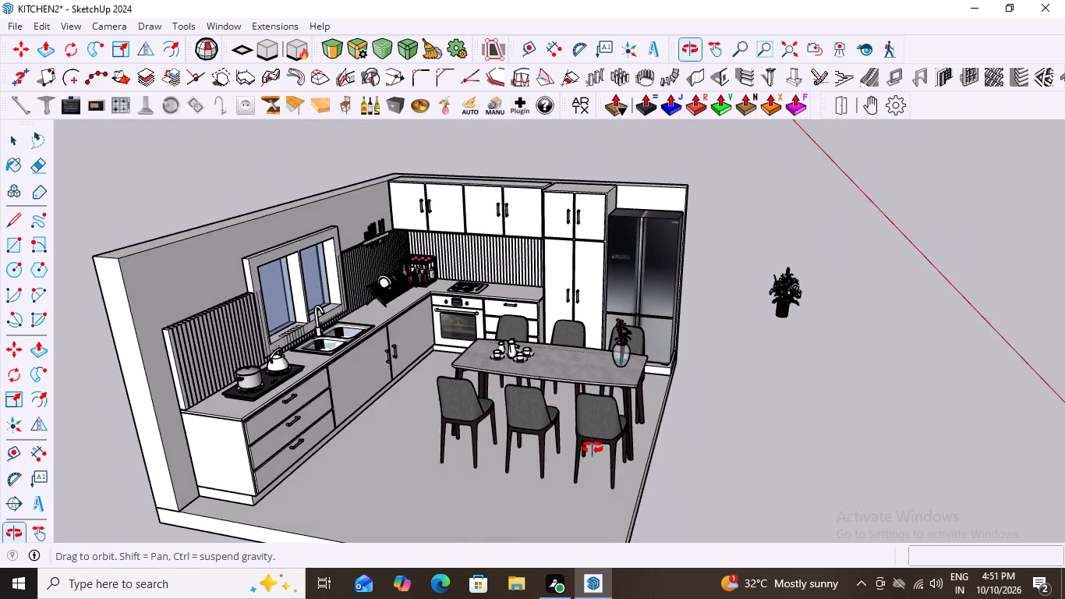
pyautogui.moveTo(593, 448); pyautogui.dragTo(497, 548, button='middle')
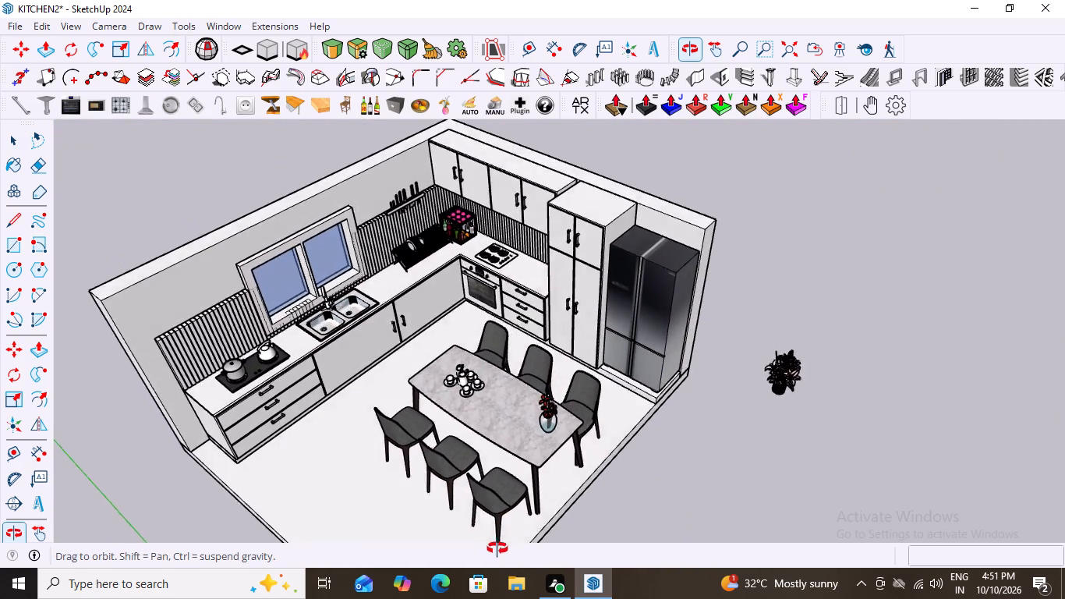
pyautogui.moveTo(497, 548); pyautogui.dragTo(418, 311, button='middle')
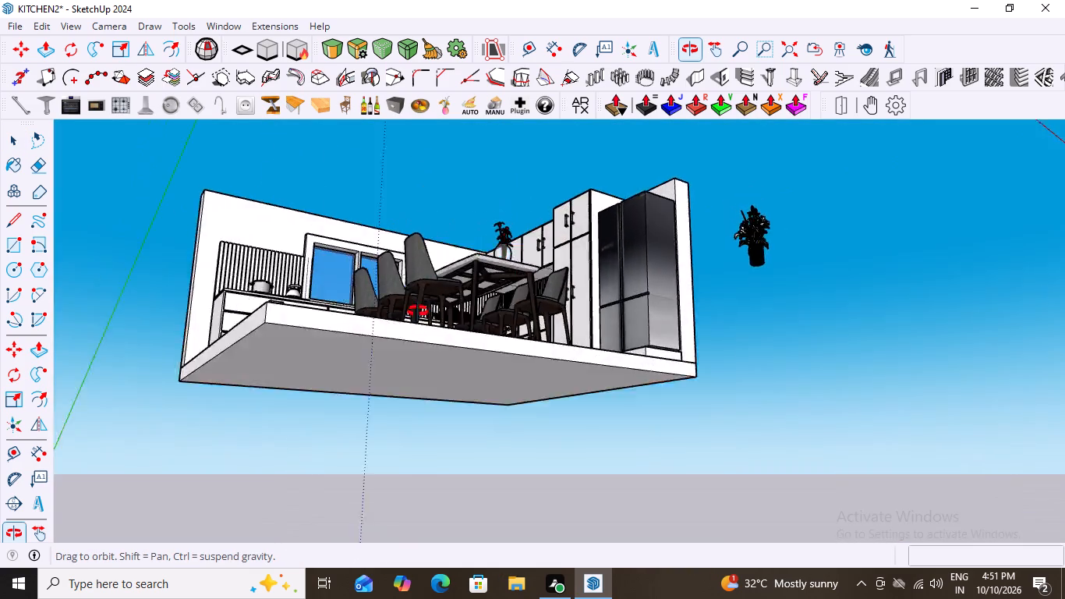
pyautogui.moveTo(418, 311); pyautogui.dragTo(466, 395, button='middle')
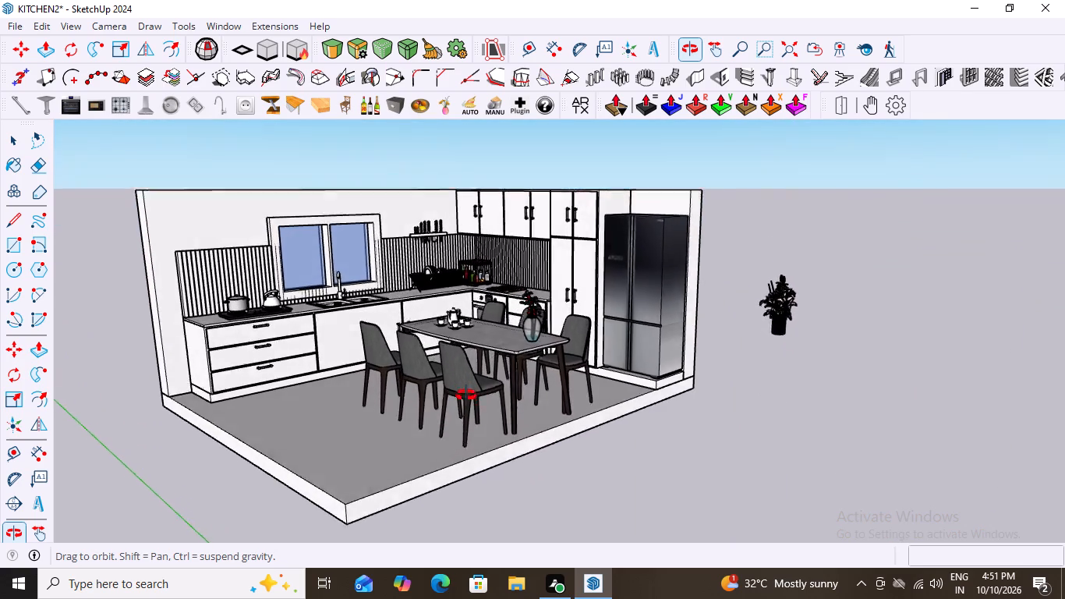
pyautogui.moveTo(466, 395); pyautogui.dragTo(489, 428, button='middle')
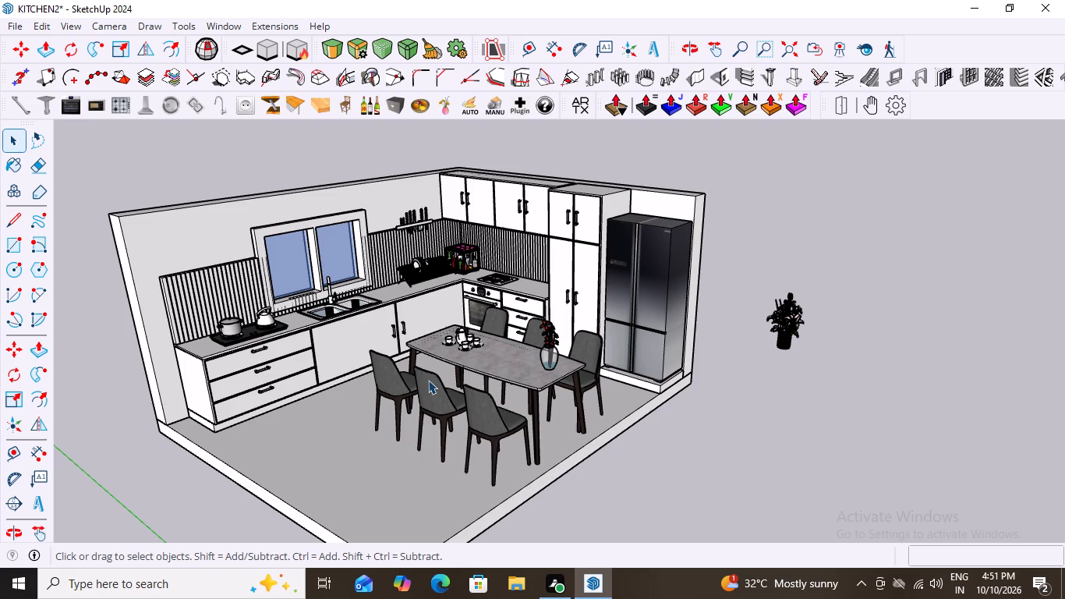
pyautogui.scroll(-4, 456, 360)
pyautogui.moveTo(461, 384); pyautogui.dragTo(479, 451, button='middle')
pyautogui.scroll(11, 476, 398)
pyautogui.scroll(4, 463, 316)
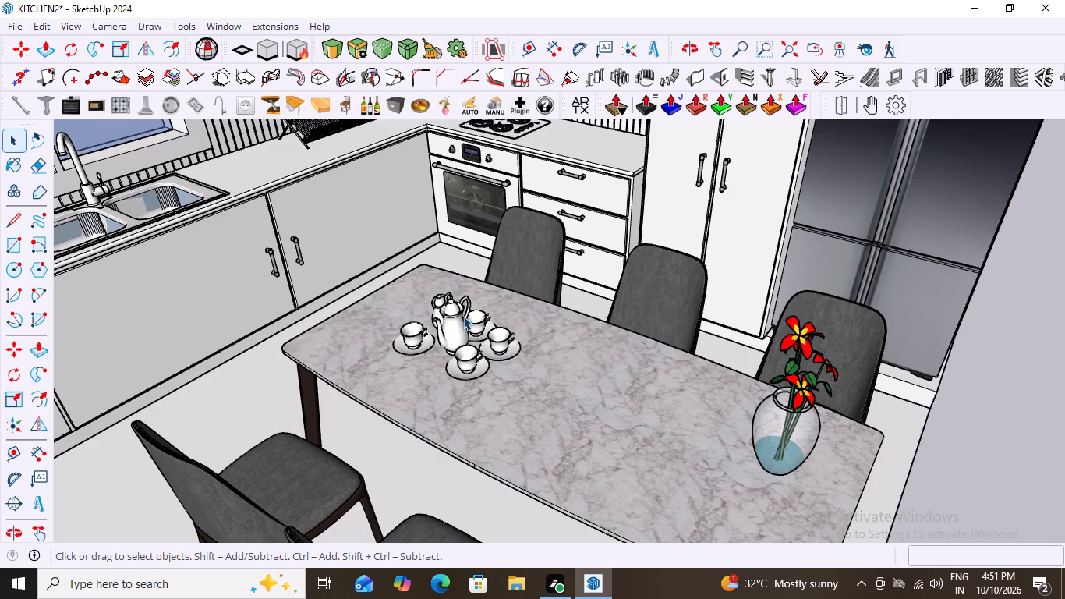
pyautogui.scroll(6, 483, 380)
pyautogui.scroll(-5, 414, 330)
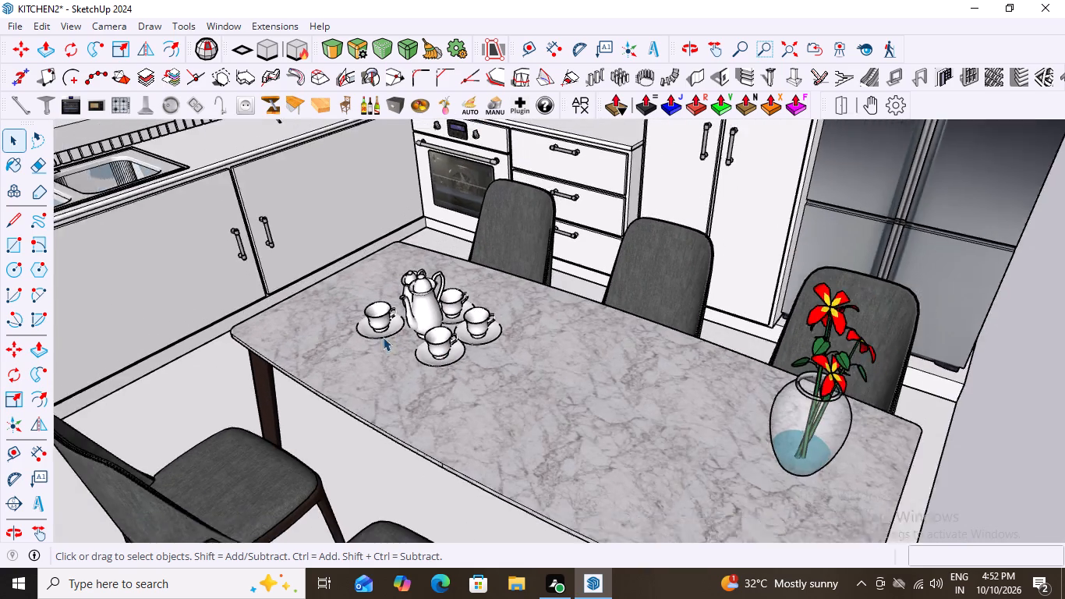
pyautogui.scroll(-15, 383, 337)
pyautogui.moveTo(537, 416); pyautogui.dragTo(492, 395, button='middle')
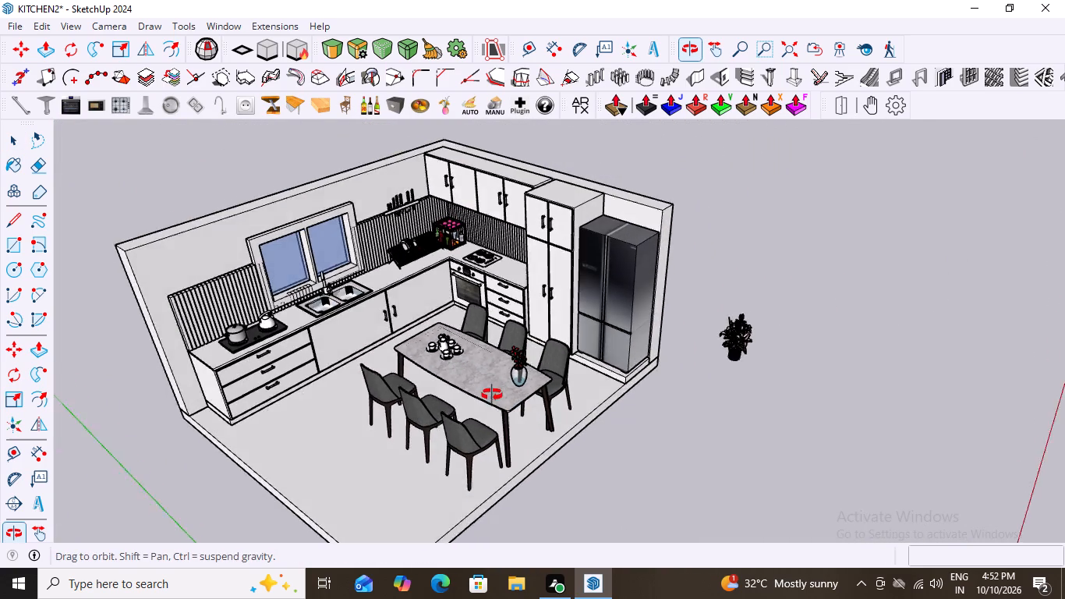
pyautogui.moveTo(492, 395); pyautogui.dragTo(519, 406, button='middle')
pyautogui.scroll(2, 235, 338)
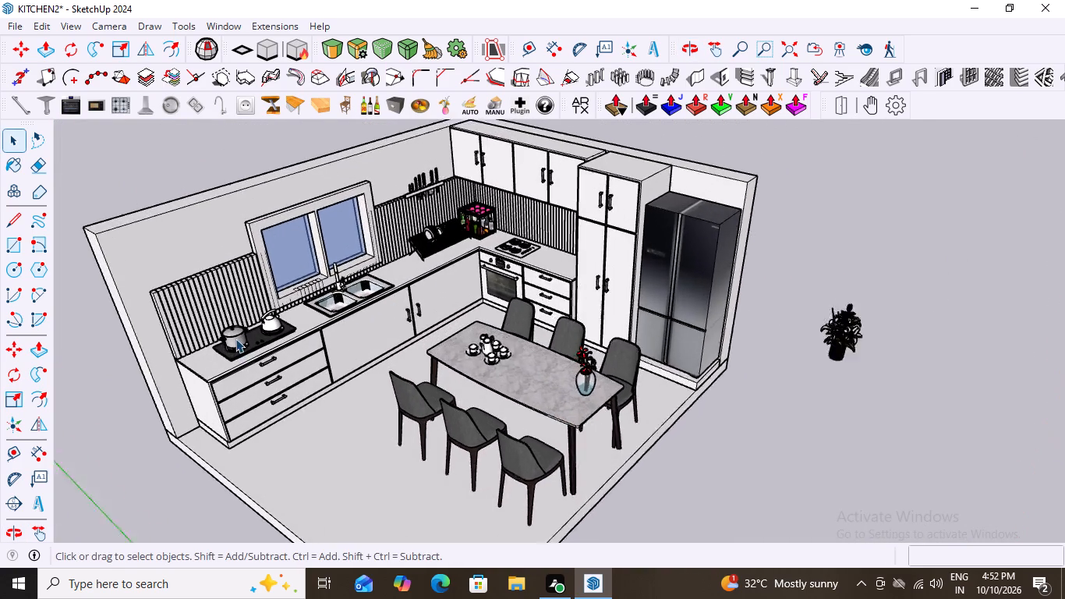
pyautogui.scroll(4, 235, 338)
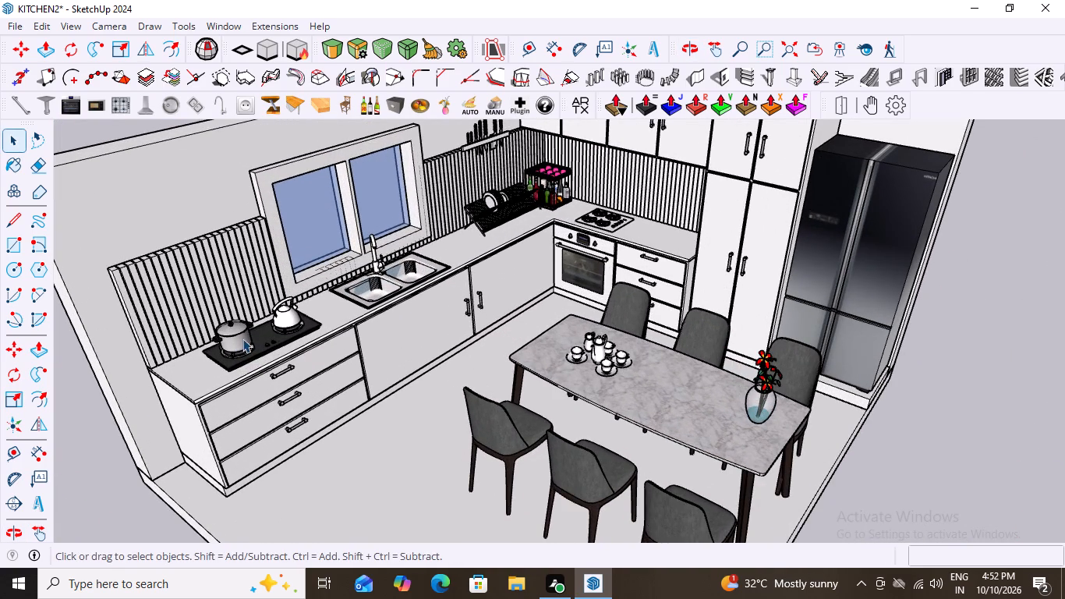
pyautogui.scroll(-7, 242, 338)
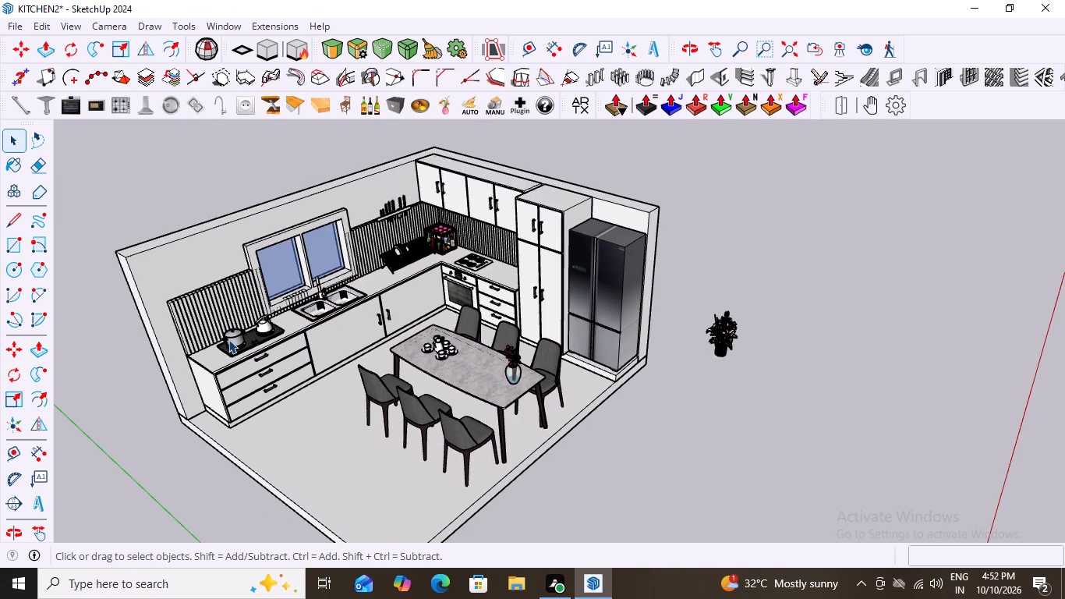
# Search 3D Warehouse for "dinning table" and load the black Dinning table model with cream chairs and place settings into the model.
pyautogui.click(237, 23)
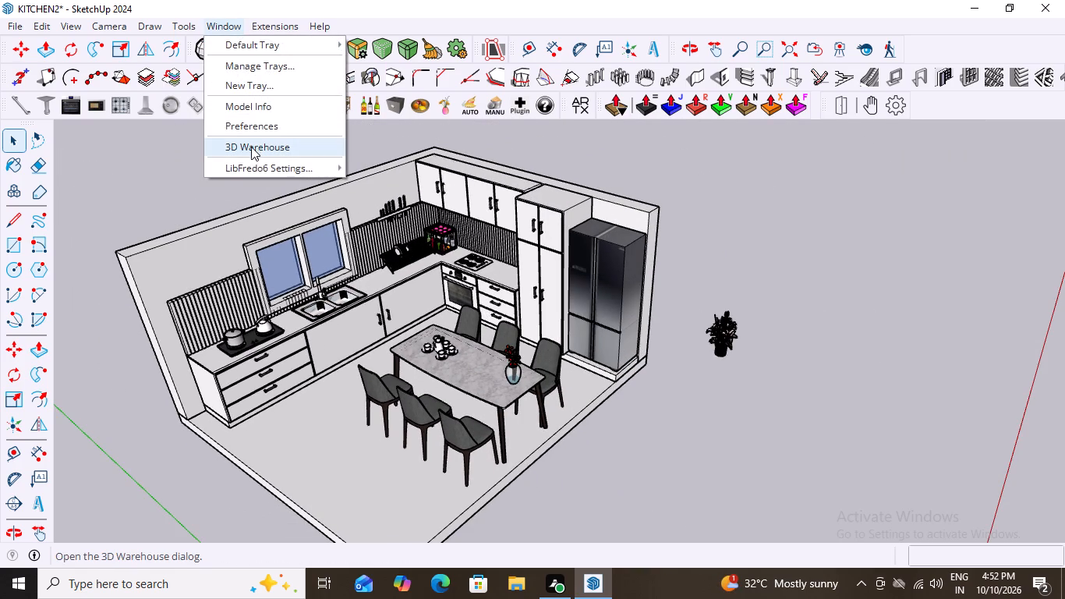
pyautogui.click(251, 145)
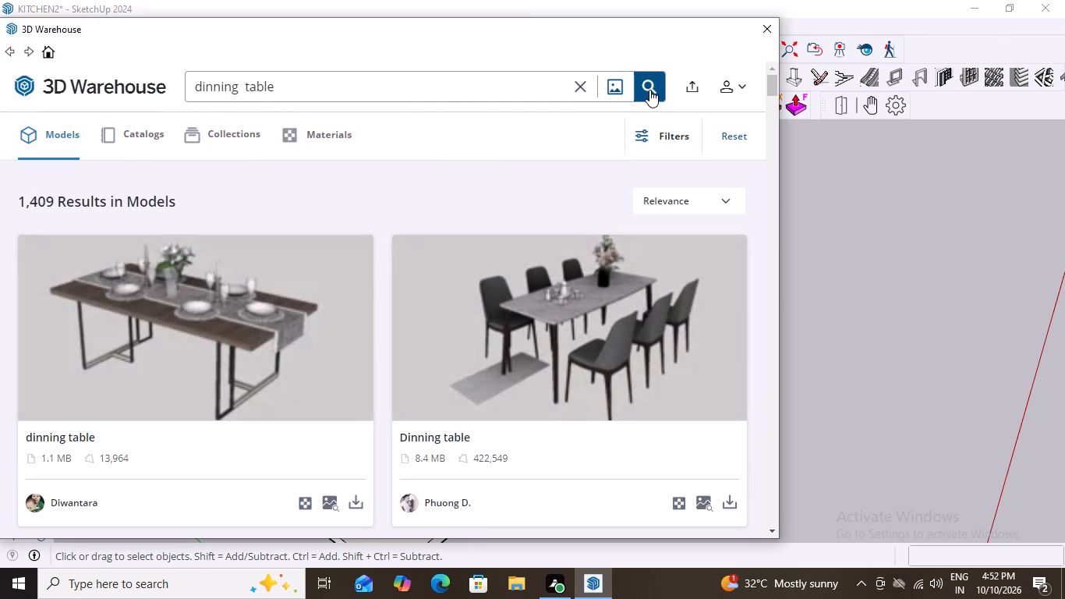
pyautogui.click(649, 90)
pyautogui.scroll(-1, 488, 263)
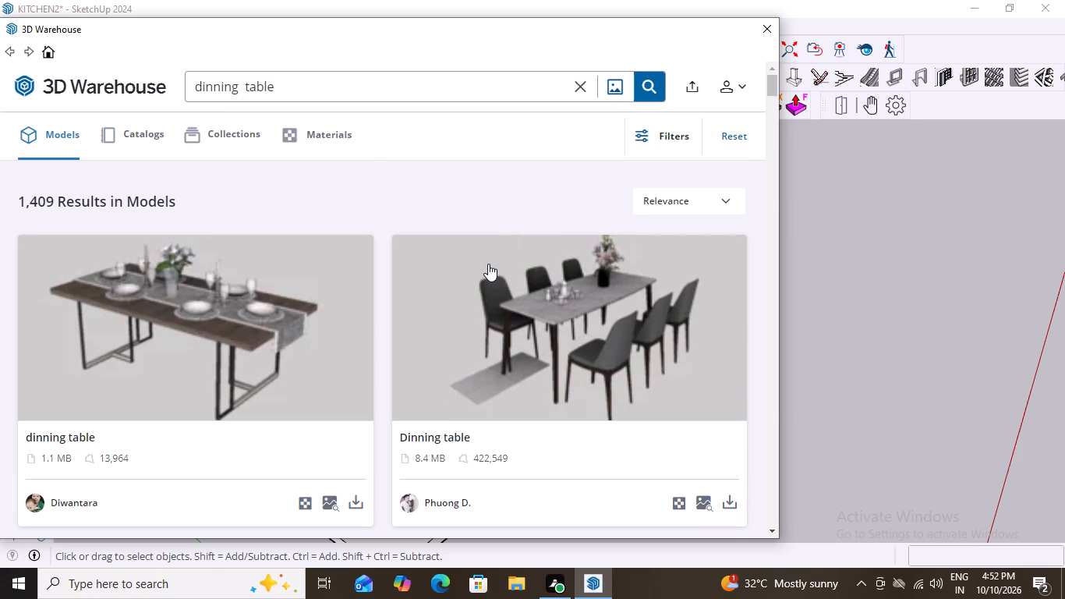
pyautogui.scroll(-4, 488, 264)
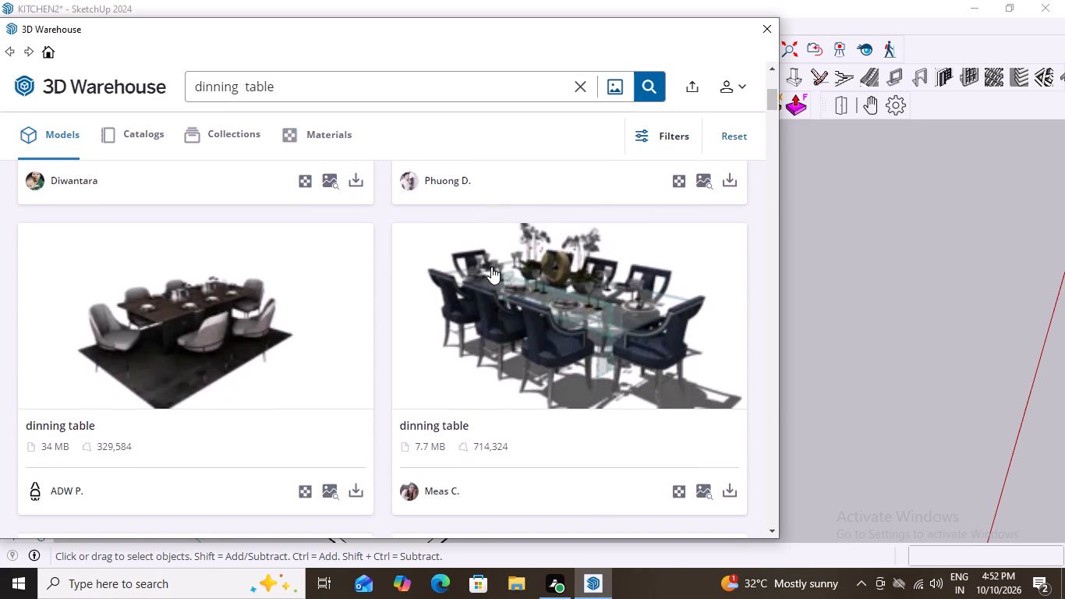
pyautogui.scroll(-2, 491, 267)
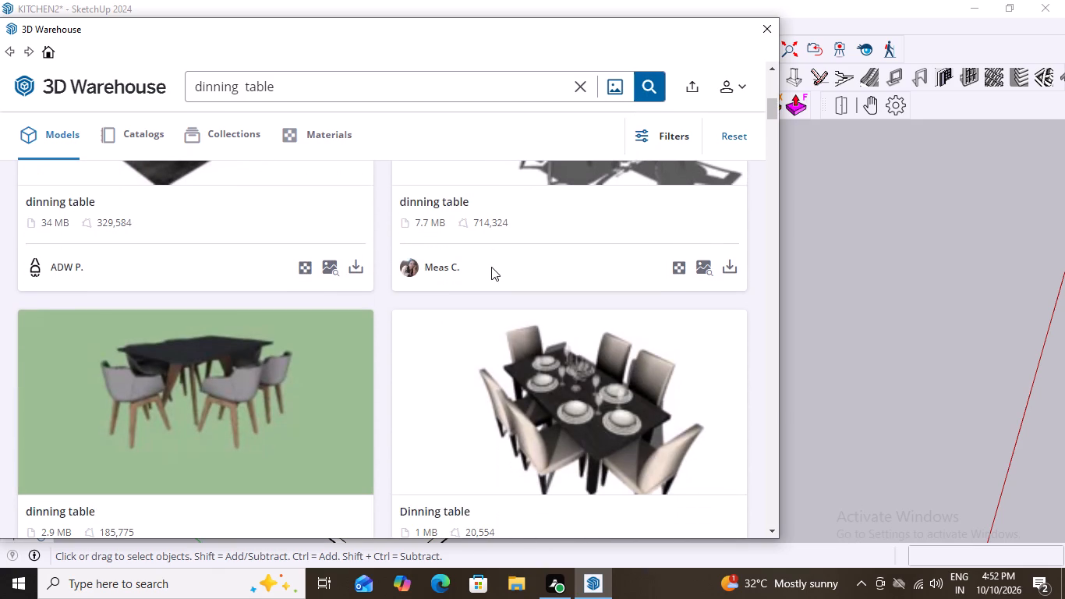
pyautogui.scroll(-3, 491, 267)
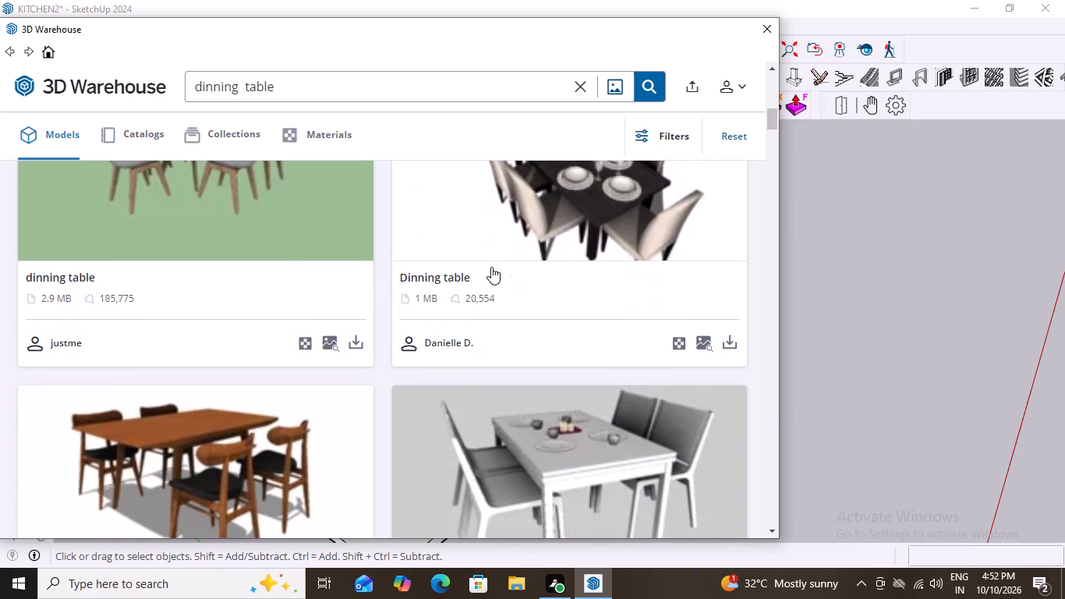
pyautogui.click(732, 340)
pyautogui.click(333, 298)
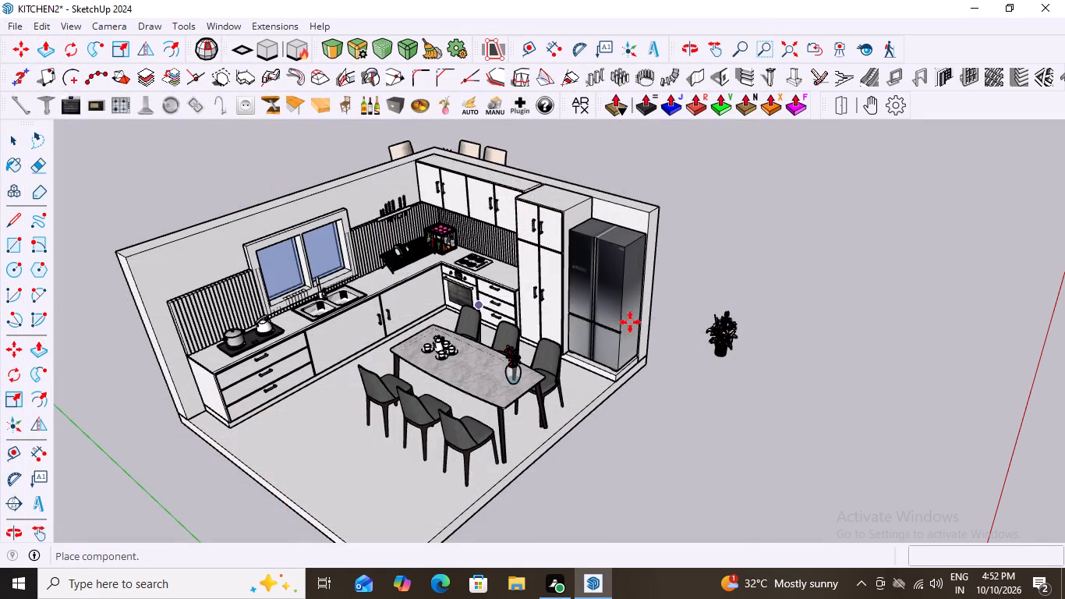
# Place the black dining table set with cream chairs outside the room, beyond the refrigerator and potted lilies, and deselect it.
pyautogui.scroll(-7, 694, 297)
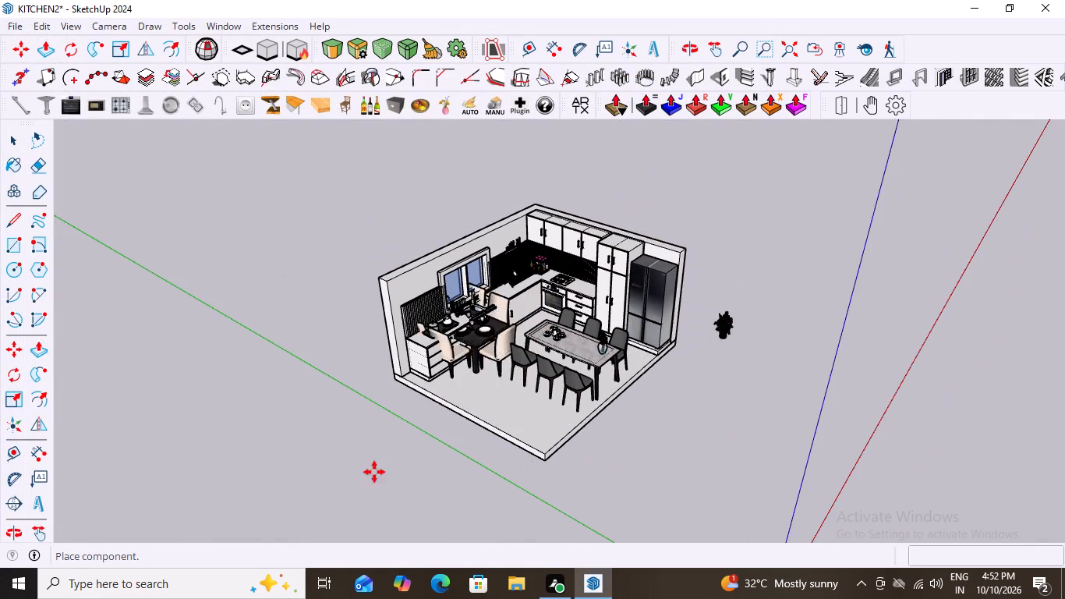
pyautogui.scroll(8, 267, 452)
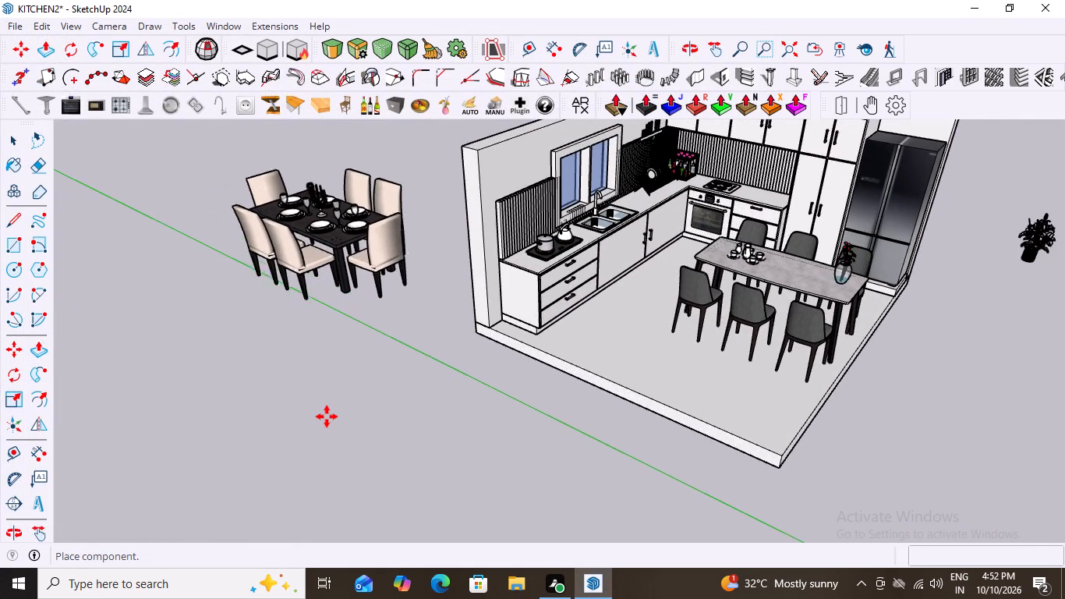
pyautogui.scroll(4, 327, 416)
pyautogui.scroll(-20, 327, 416)
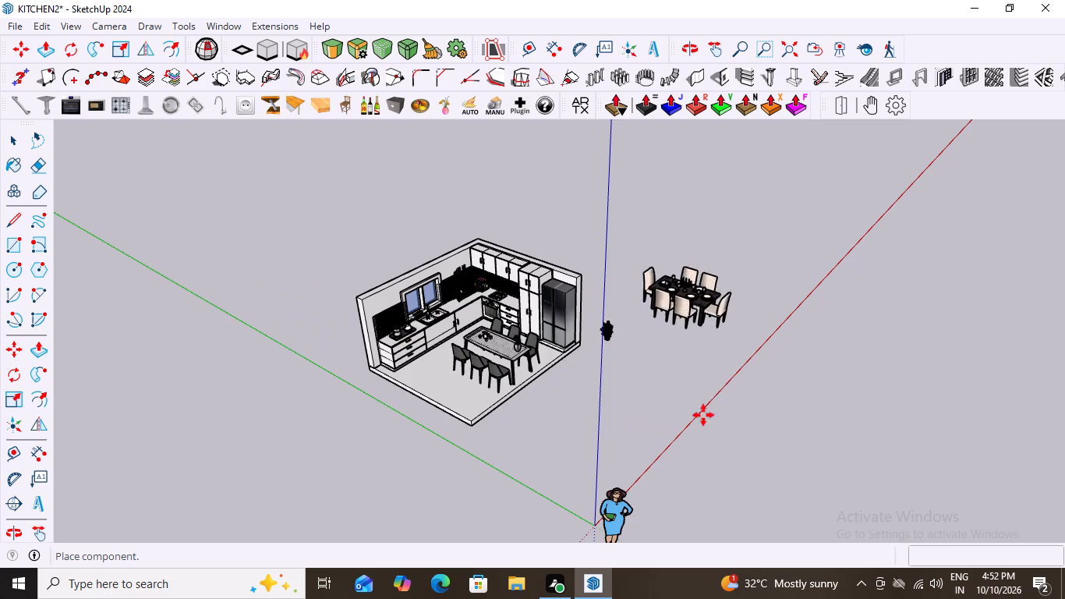
pyautogui.scroll(9, 696, 429)
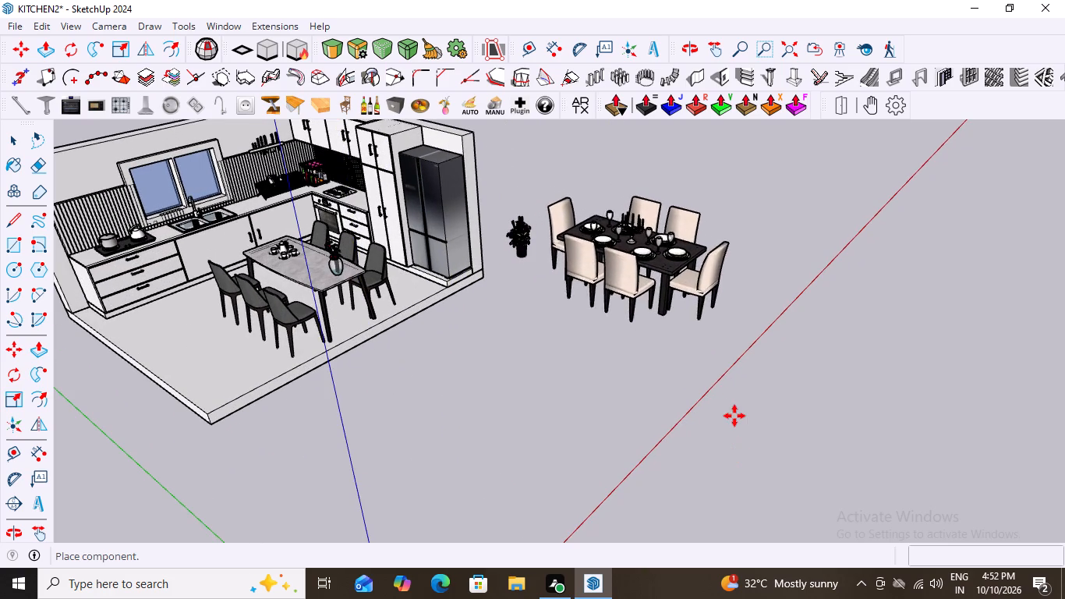
pyautogui.click(734, 403)
pyautogui.press('space')
pyautogui.scroll(-6, 531, 354)
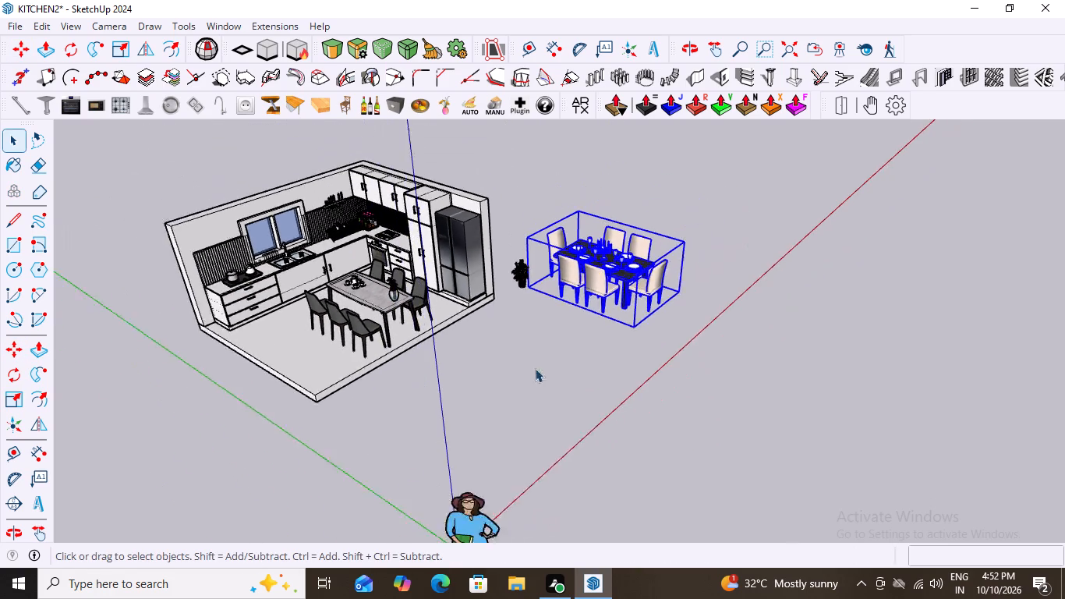
pyautogui.scroll(-1, 535, 368)
pyautogui.doubleClick(737, 221)
# Examine the newly placed dining set up close, including its plates, wine glasses, candelabra and chairs.
pyautogui.moveTo(699, 307); pyautogui.dragTo(529, 283, button='middle')
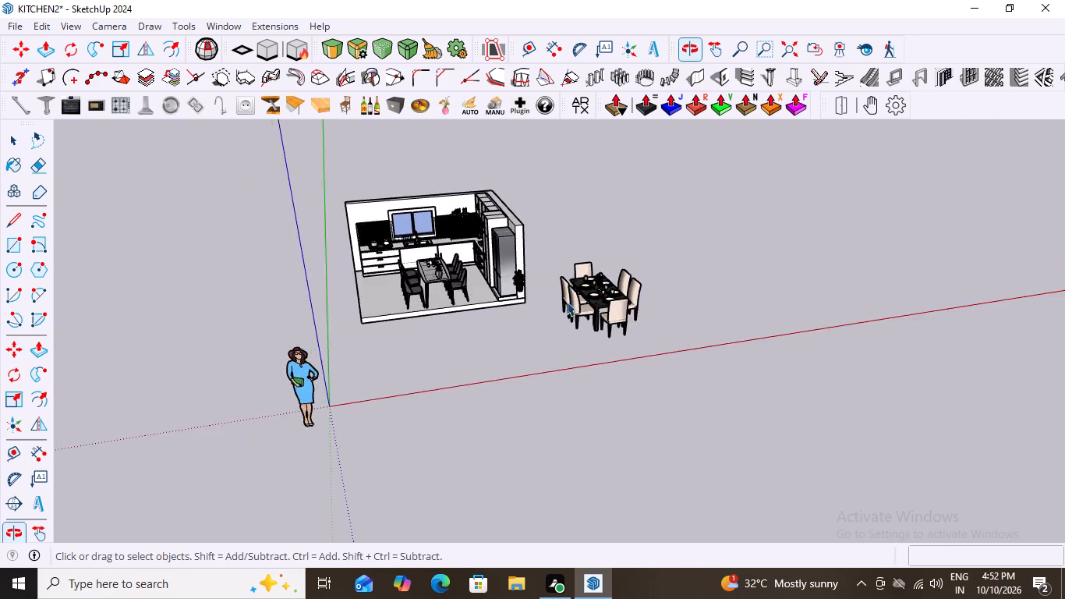
pyautogui.scroll(14, 638, 311)
pyautogui.moveTo(573, 325); pyautogui.dragTo(617, 355, button='middle')
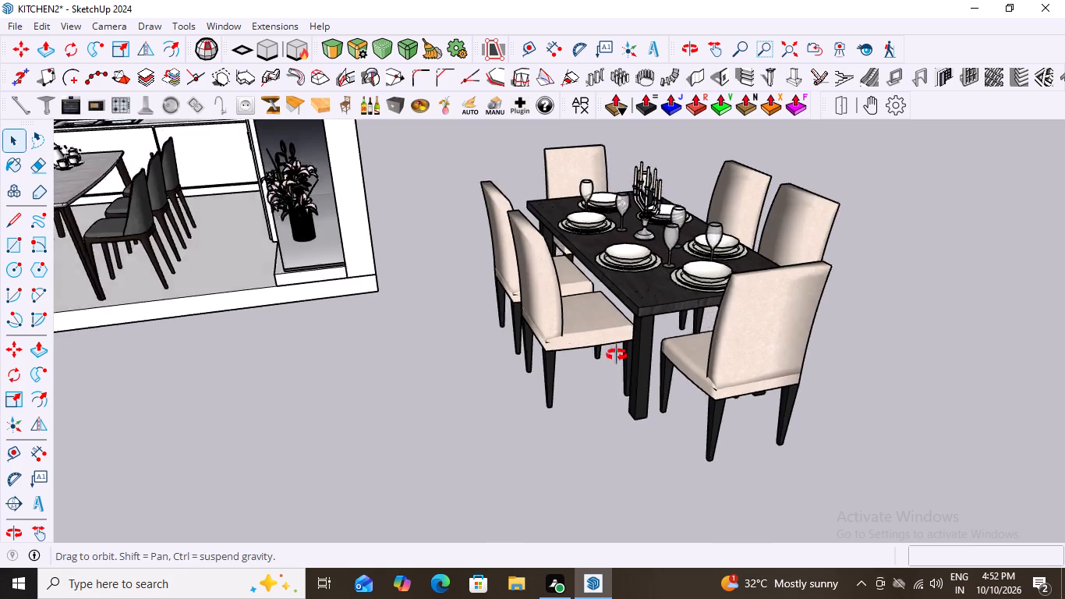
pyautogui.moveTo(617, 355); pyautogui.dragTo(596, 346, button='middle')
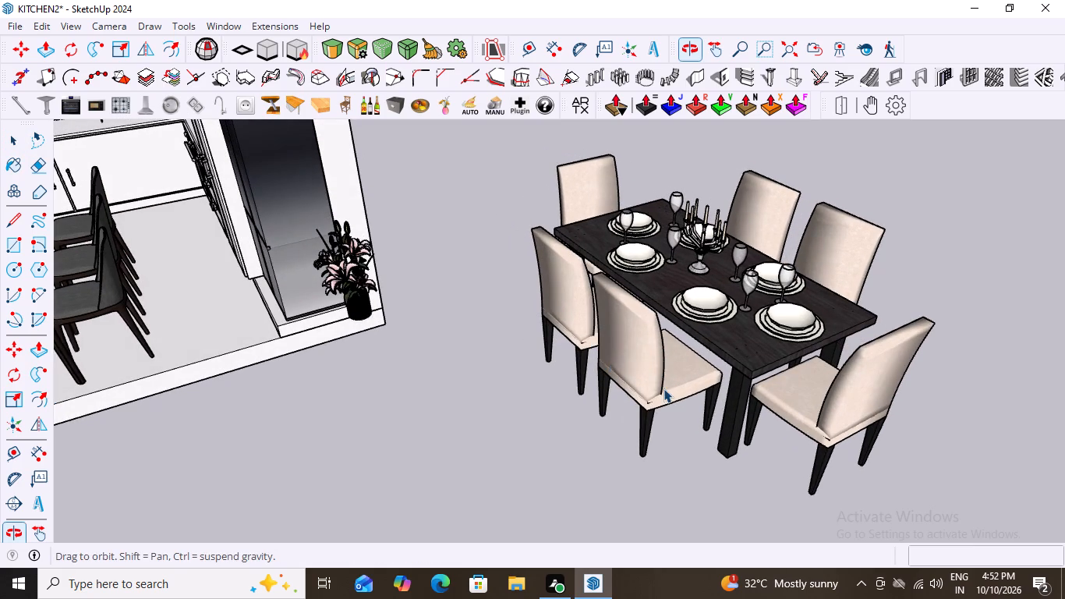
pyautogui.scroll(8, 663, 388)
pyautogui.moveTo(674, 388); pyautogui.dragTo(615, 373, button='middle')
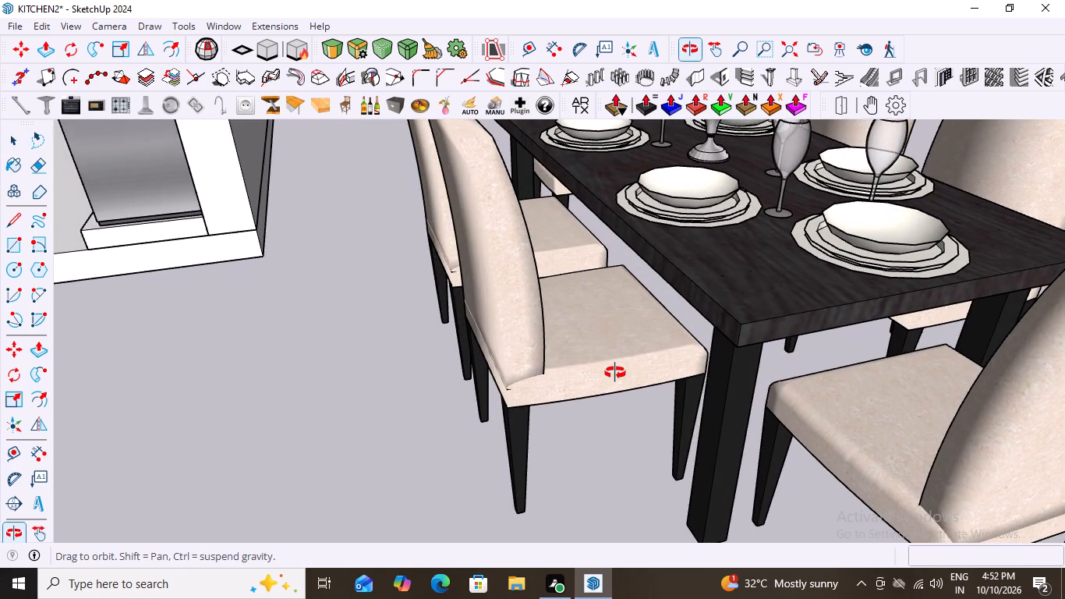
pyautogui.moveTo(615, 373); pyautogui.dragTo(629, 381, button='middle')
pyautogui.scroll(-7, 629, 381)
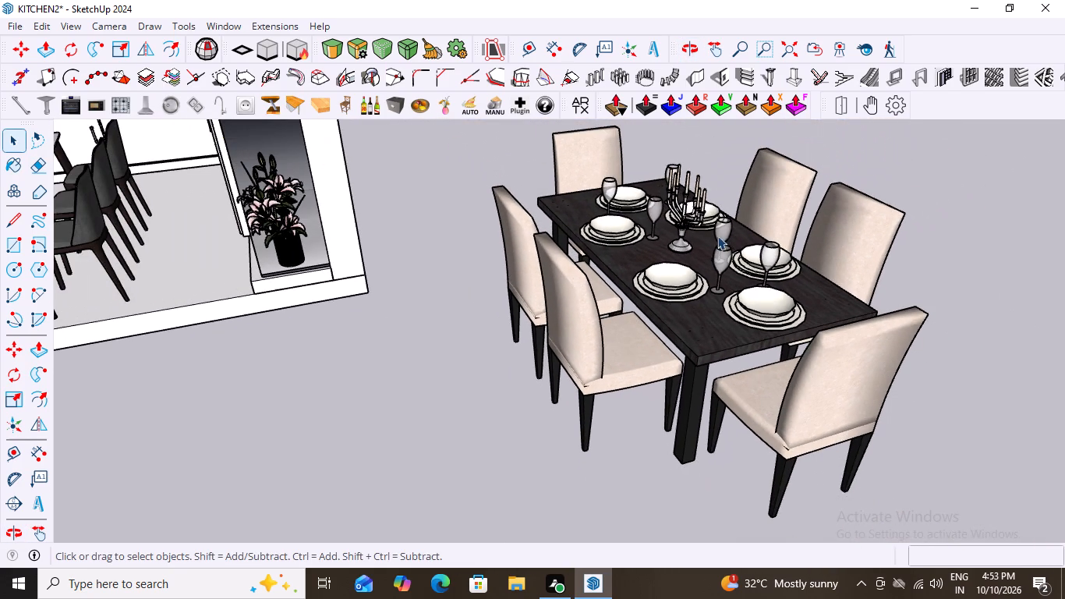
pyautogui.scroll(12, 675, 216)
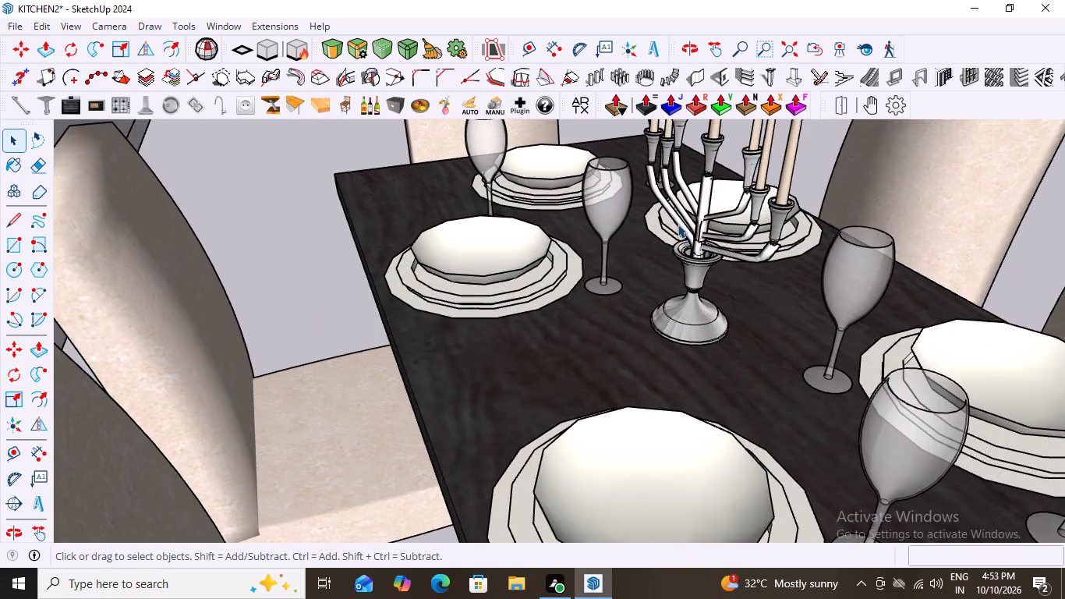
pyautogui.scroll(-5, 678, 224)
pyautogui.scroll(2, 678, 224)
pyautogui.scroll(-7, 678, 224)
pyautogui.scroll(-4, 717, 287)
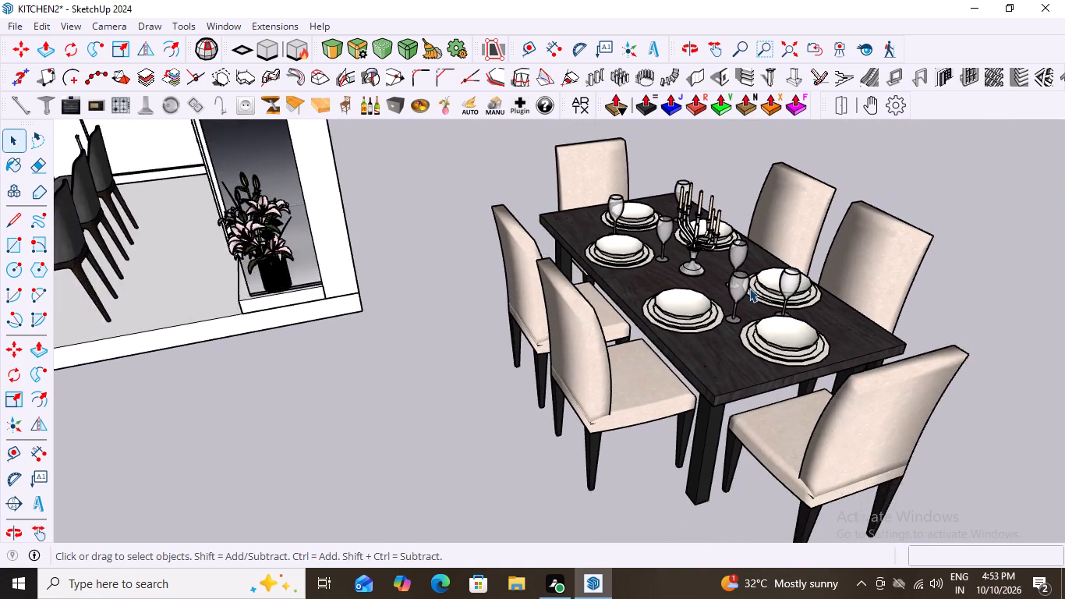
# Inside the black dining set component, delete the candelabra from the tabletop and exit the component.
pyautogui.scroll(-2, 749, 288)
pyautogui.scroll(9, 699, 282)
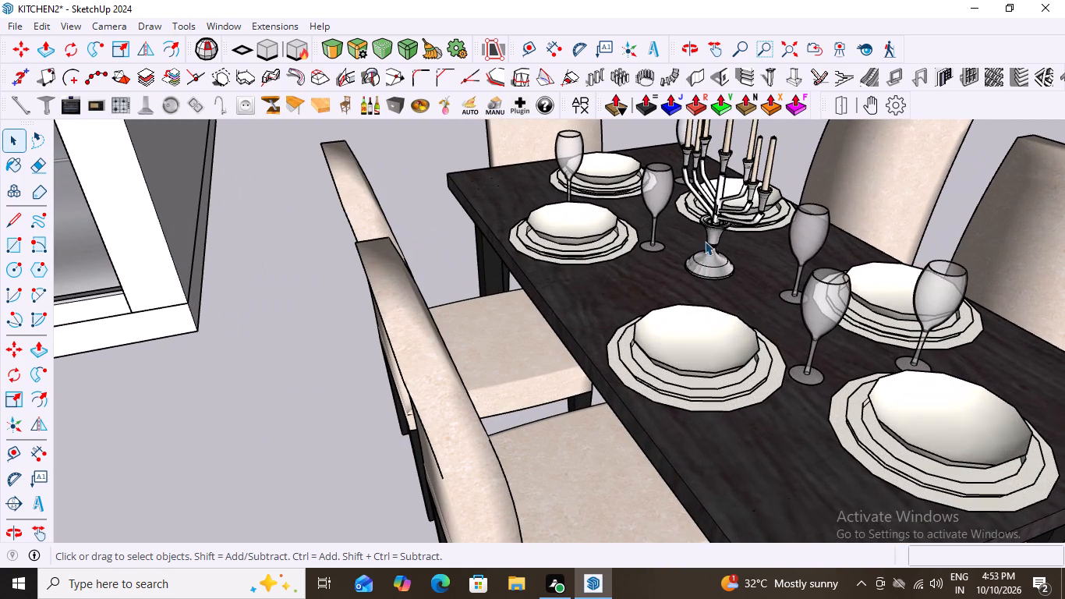
pyautogui.click(710, 239)
pyautogui.doubleClick(710, 239)
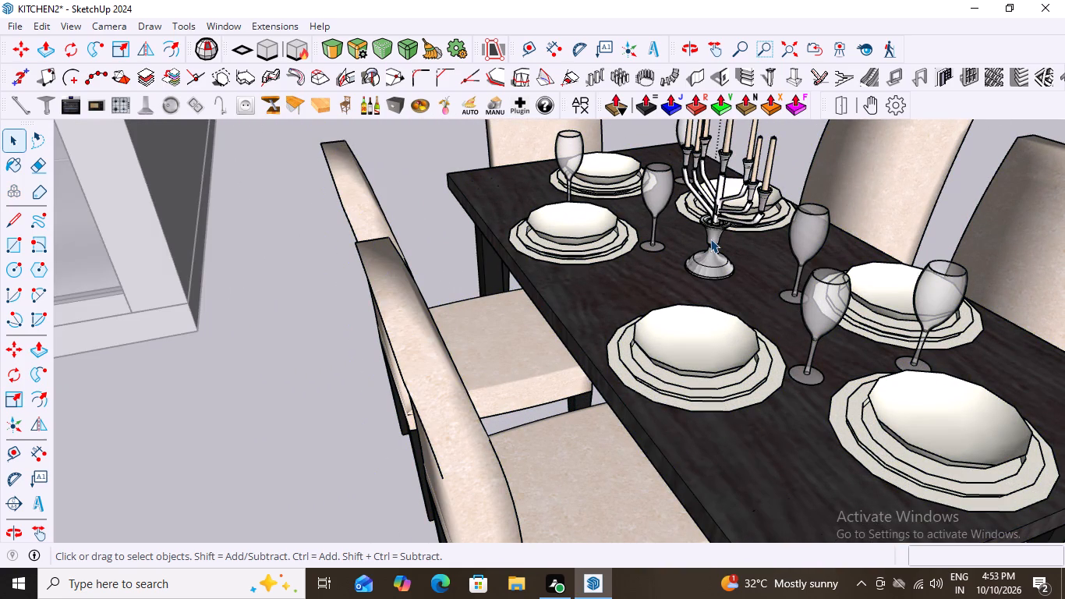
pyautogui.click(710, 239)
pyautogui.press('Delete')
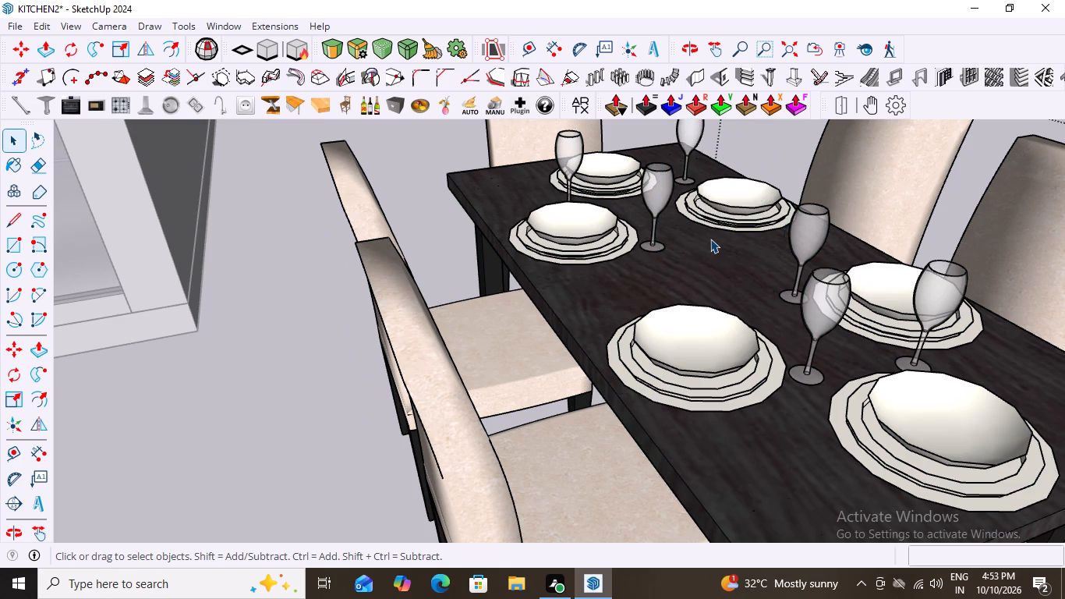
pyautogui.scroll(-11, 710, 239)
pyautogui.scroll(-3, 724, 317)
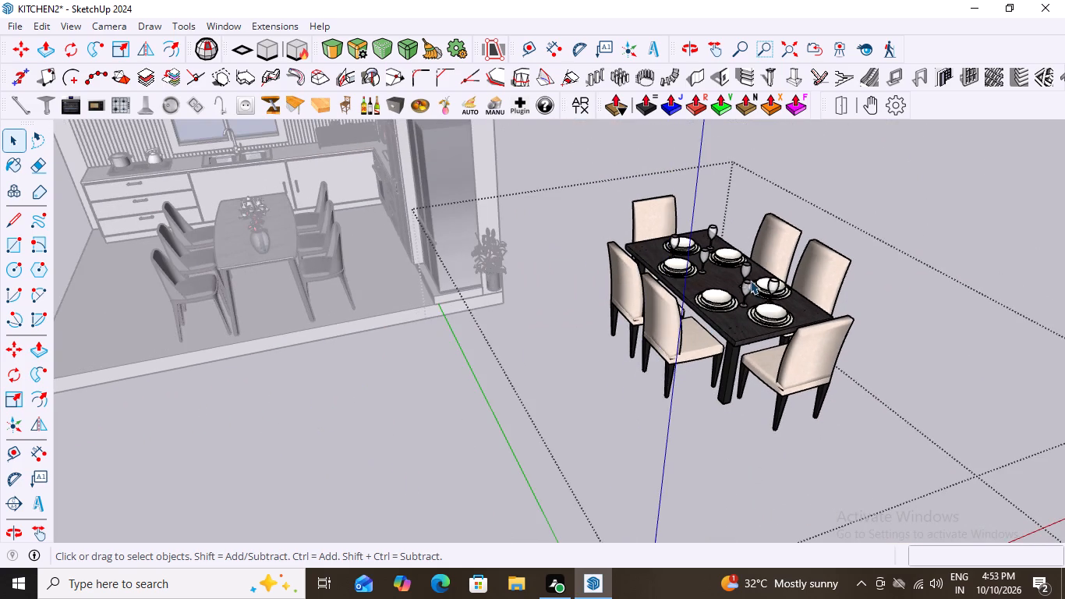
pyautogui.scroll(7, 714, 279)
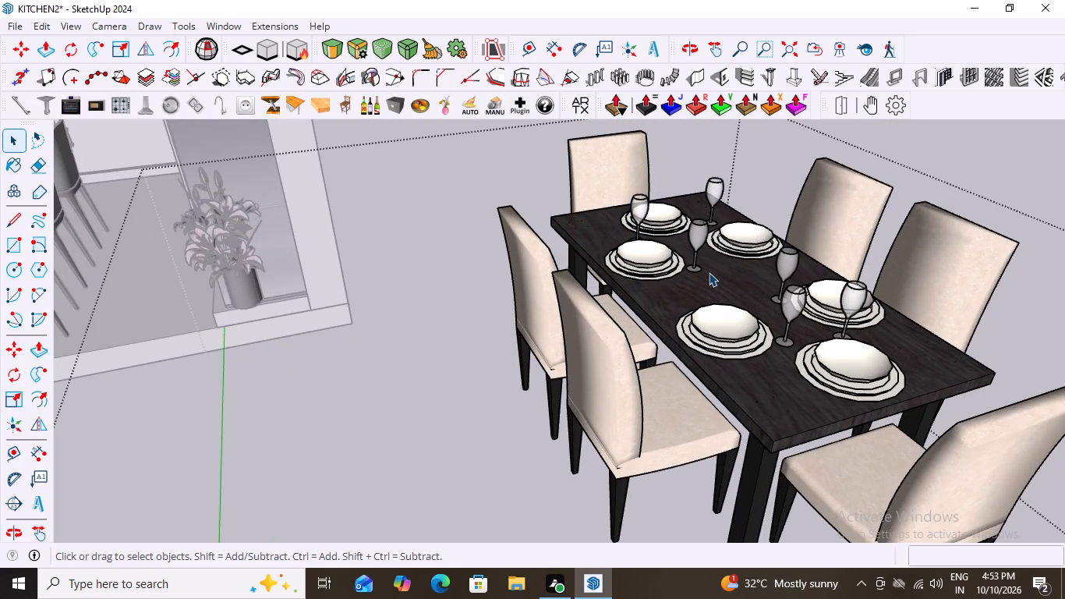
pyautogui.scroll(-9, 709, 272)
pyautogui.click(582, 149)
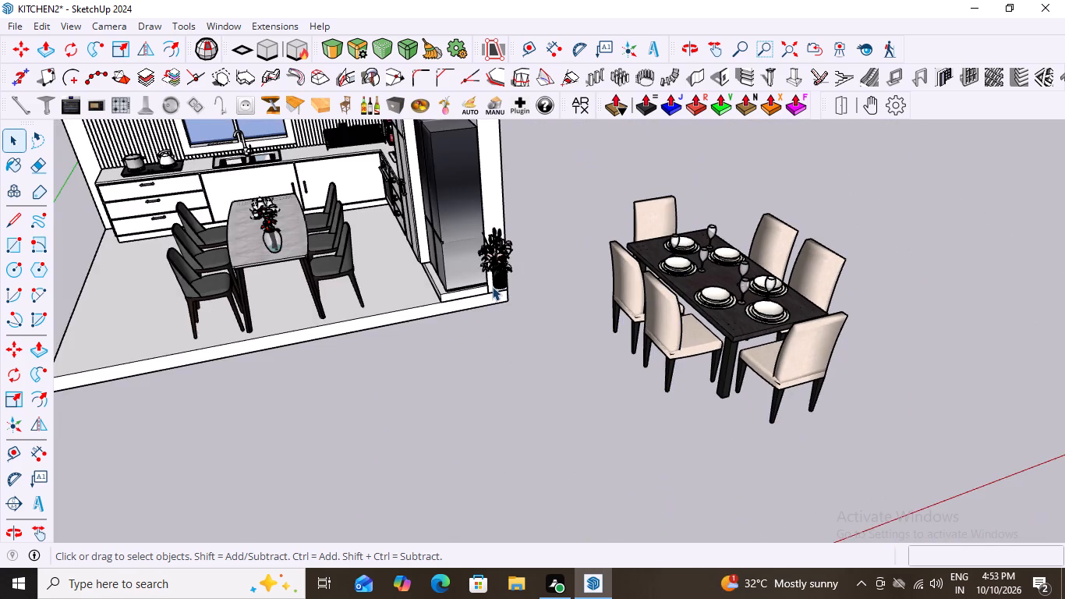
# Inside the marble dining set group, move the potted lilies about 2095 mm onto the middle of the black dining table, and exit the group.
pyautogui.scroll(5, 492, 286)
pyautogui.click(509, 248)
pyautogui.click(496, 256)
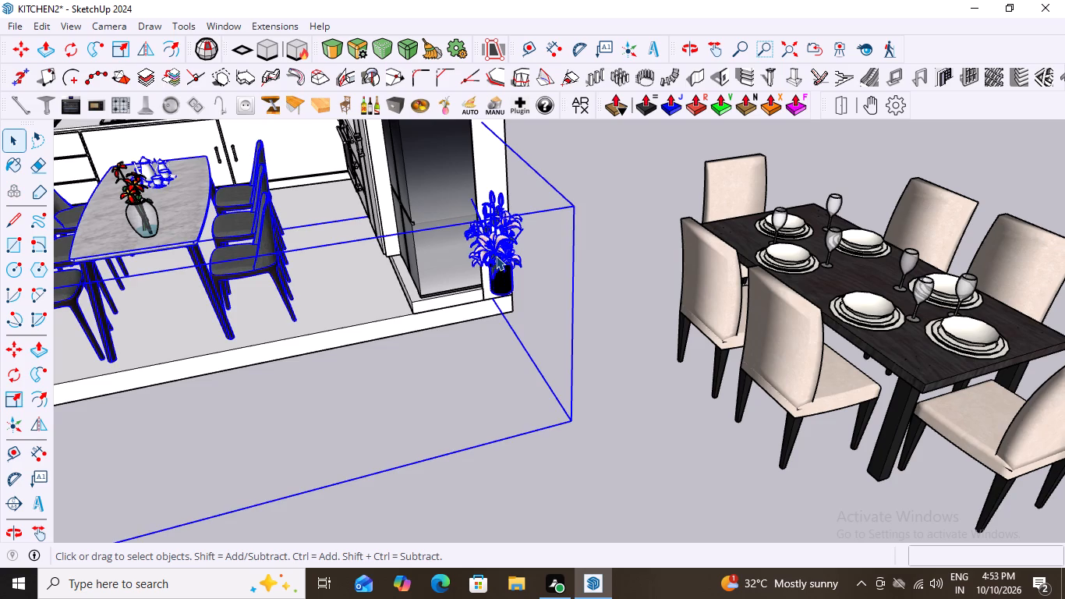
pyautogui.click(496, 256)
pyautogui.click(496, 256)
pyautogui.press('m')
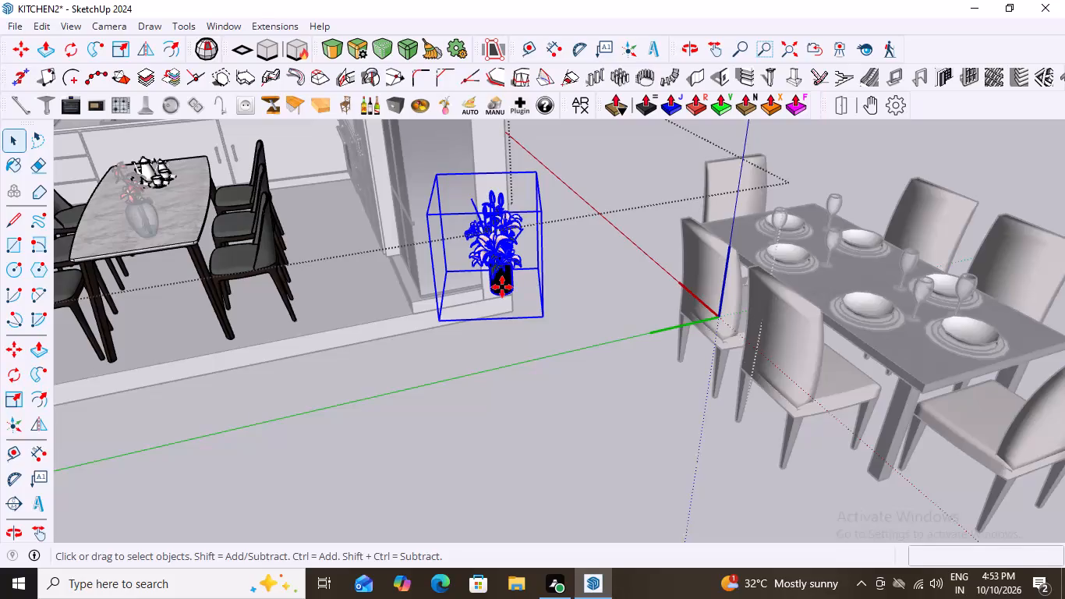
pyautogui.moveTo(545, 317); pyautogui.dragTo(558, 316)
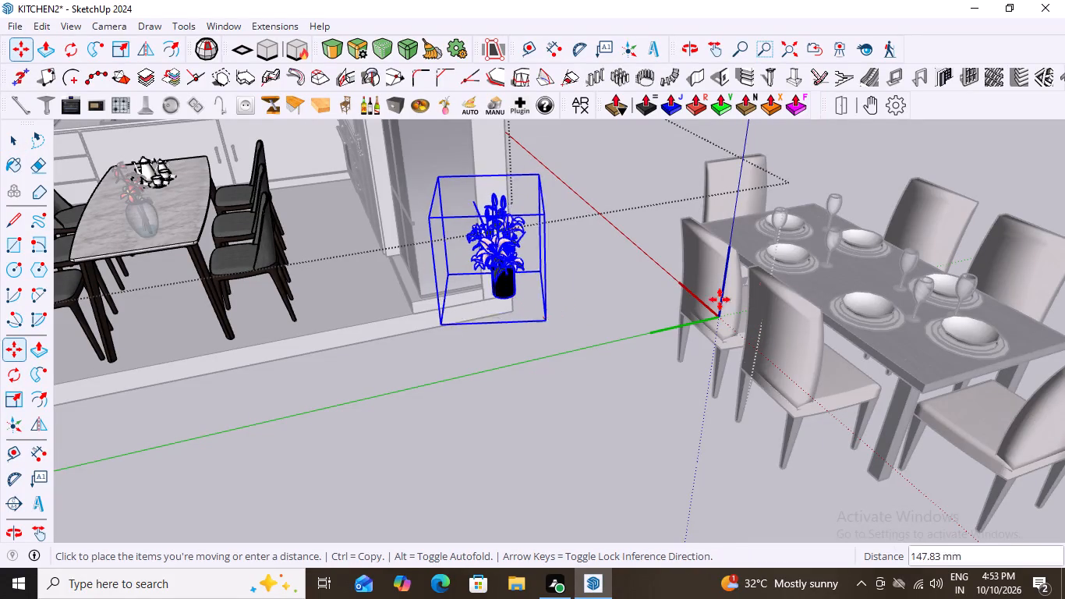
pyautogui.moveTo(928, 320); pyautogui.dragTo(702, 314, button='middle')
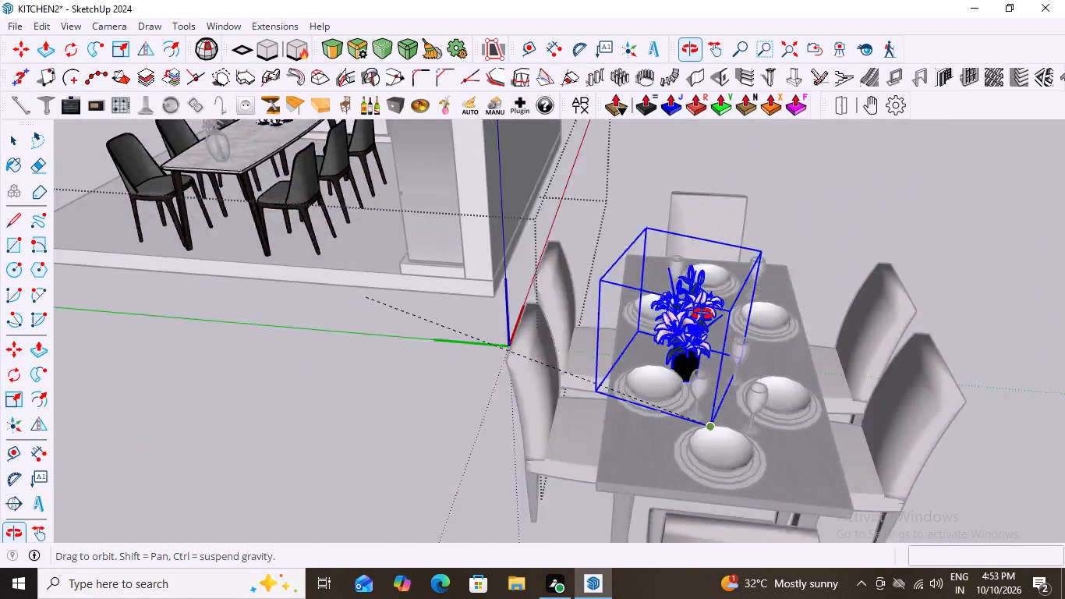
pyautogui.moveTo(702, 314); pyautogui.dragTo(784, 322, button='middle')
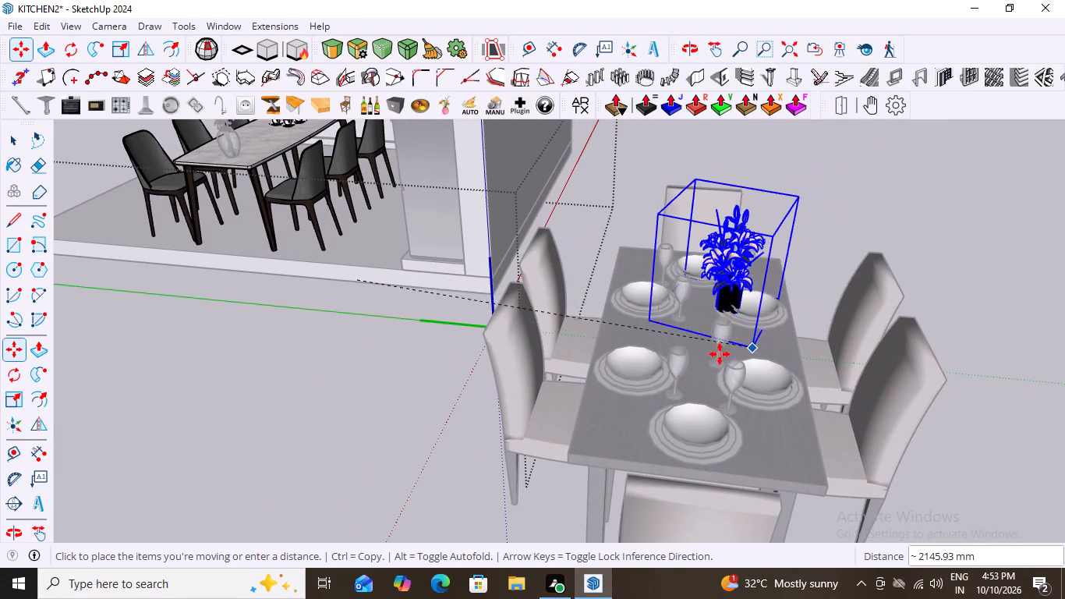
pyautogui.scroll(9, 689, 366)
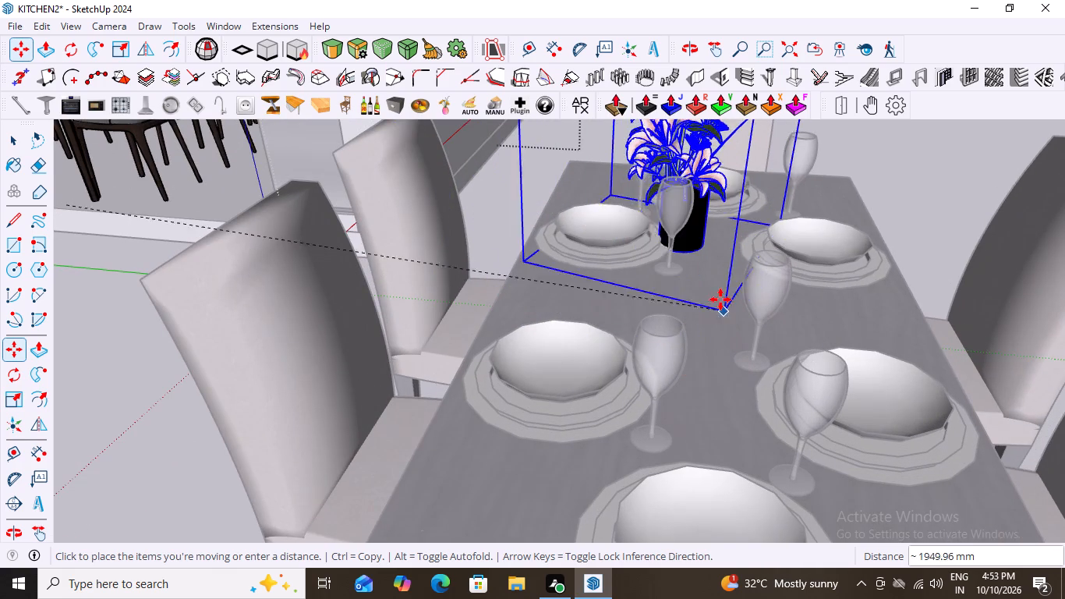
pyautogui.click(774, 395)
pyautogui.scroll(-19, 642, 301)
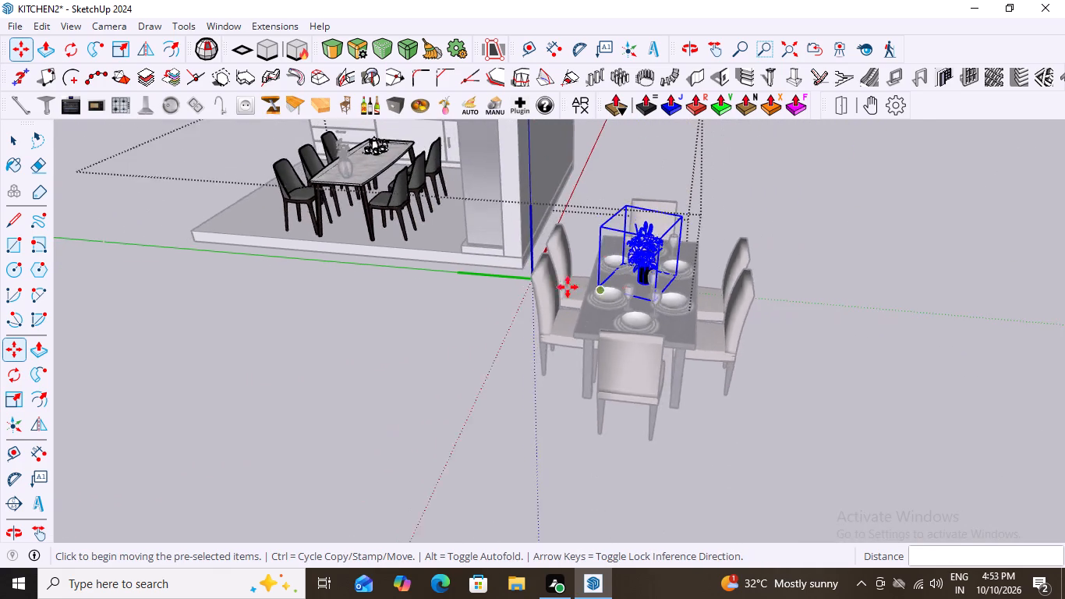
pyautogui.scroll(-6, 568, 287)
pyautogui.moveTo(537, 327); pyautogui.dragTo(677, 366, button='middle')
pyautogui.press('space')
pyautogui.click(776, 179)
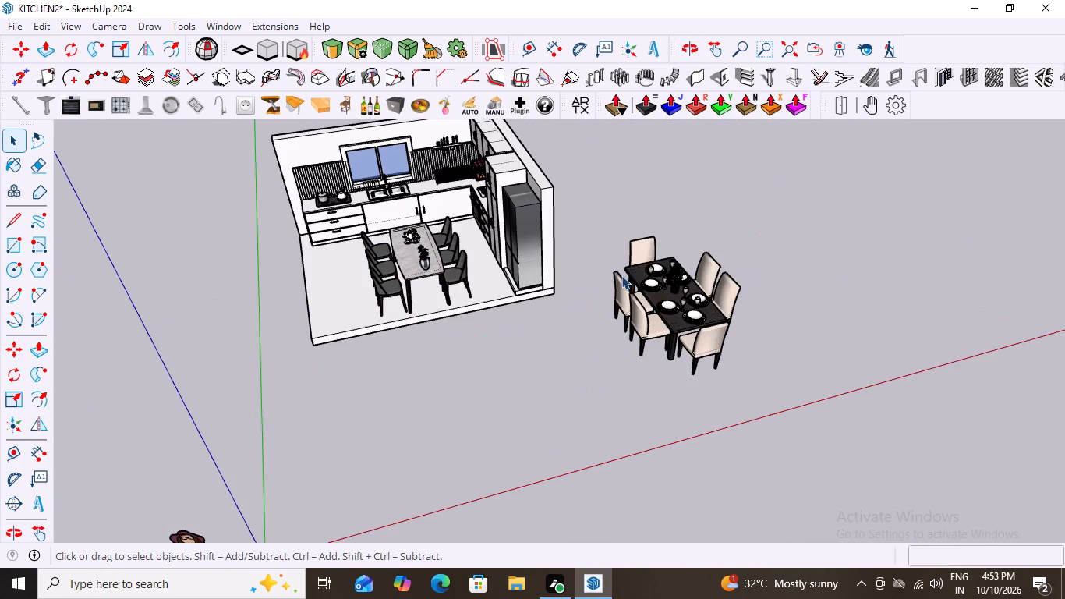
pyautogui.scroll(-4, 493, 275)
pyautogui.scroll(3, 421, 198)
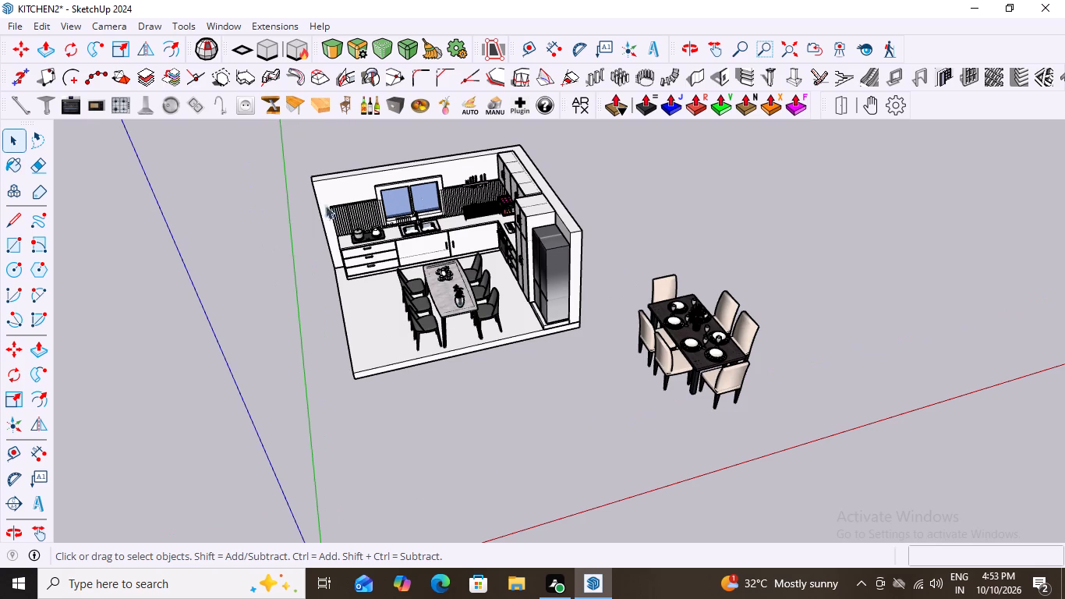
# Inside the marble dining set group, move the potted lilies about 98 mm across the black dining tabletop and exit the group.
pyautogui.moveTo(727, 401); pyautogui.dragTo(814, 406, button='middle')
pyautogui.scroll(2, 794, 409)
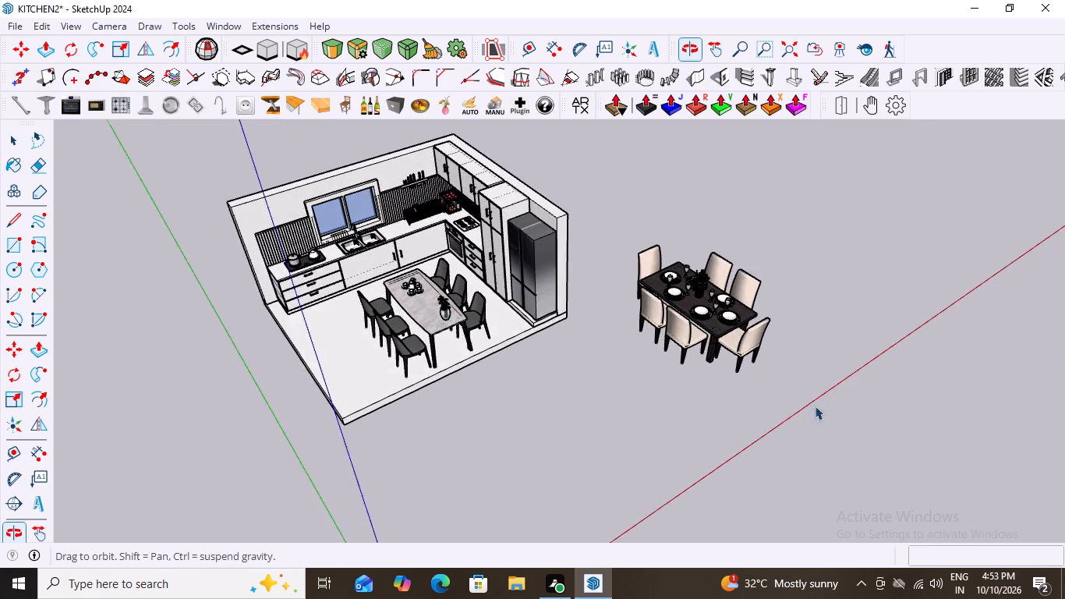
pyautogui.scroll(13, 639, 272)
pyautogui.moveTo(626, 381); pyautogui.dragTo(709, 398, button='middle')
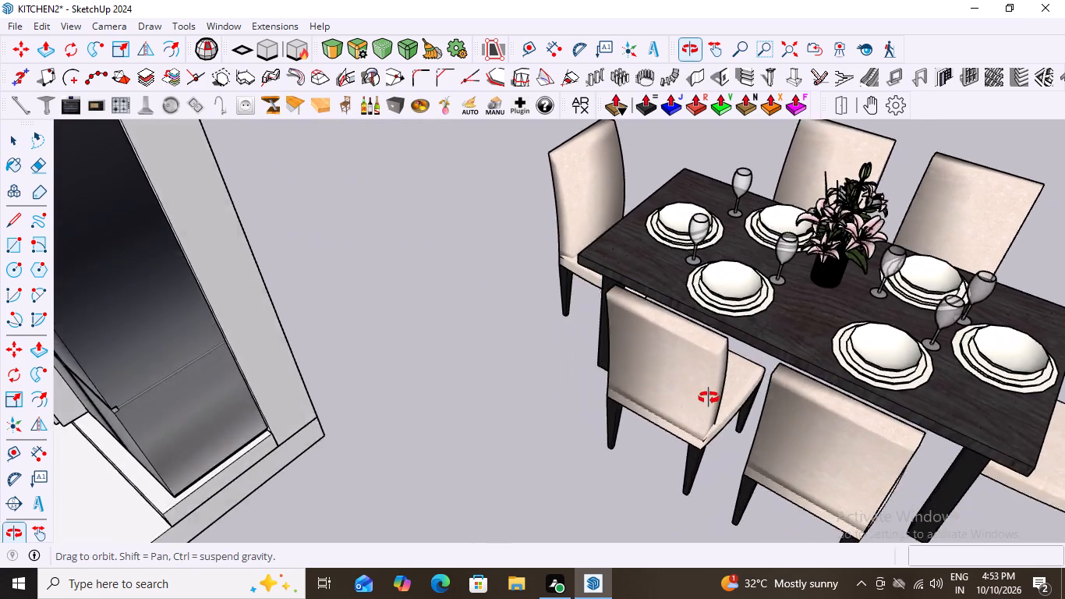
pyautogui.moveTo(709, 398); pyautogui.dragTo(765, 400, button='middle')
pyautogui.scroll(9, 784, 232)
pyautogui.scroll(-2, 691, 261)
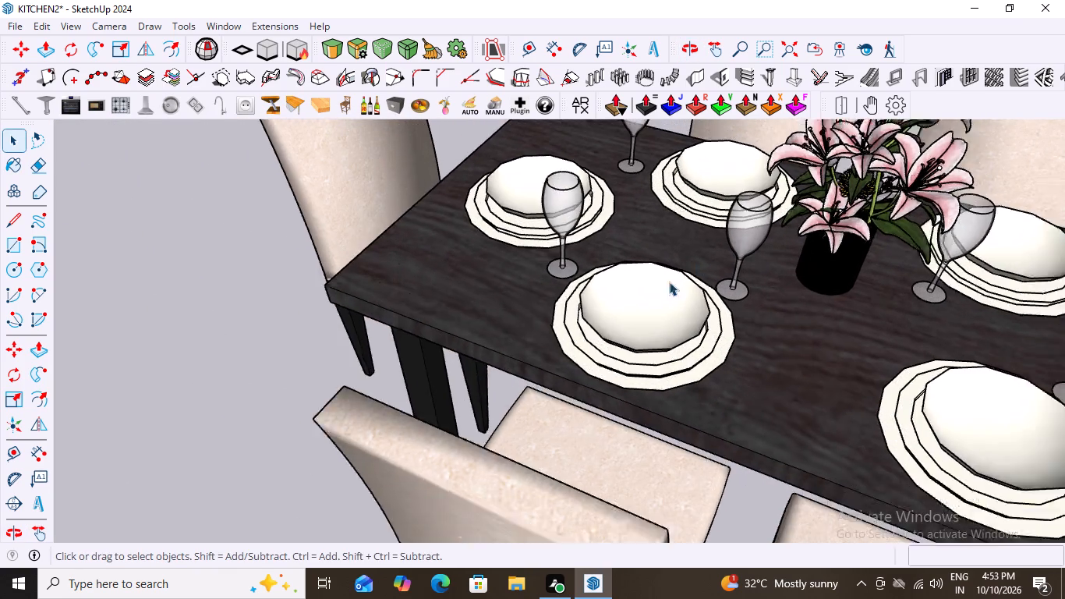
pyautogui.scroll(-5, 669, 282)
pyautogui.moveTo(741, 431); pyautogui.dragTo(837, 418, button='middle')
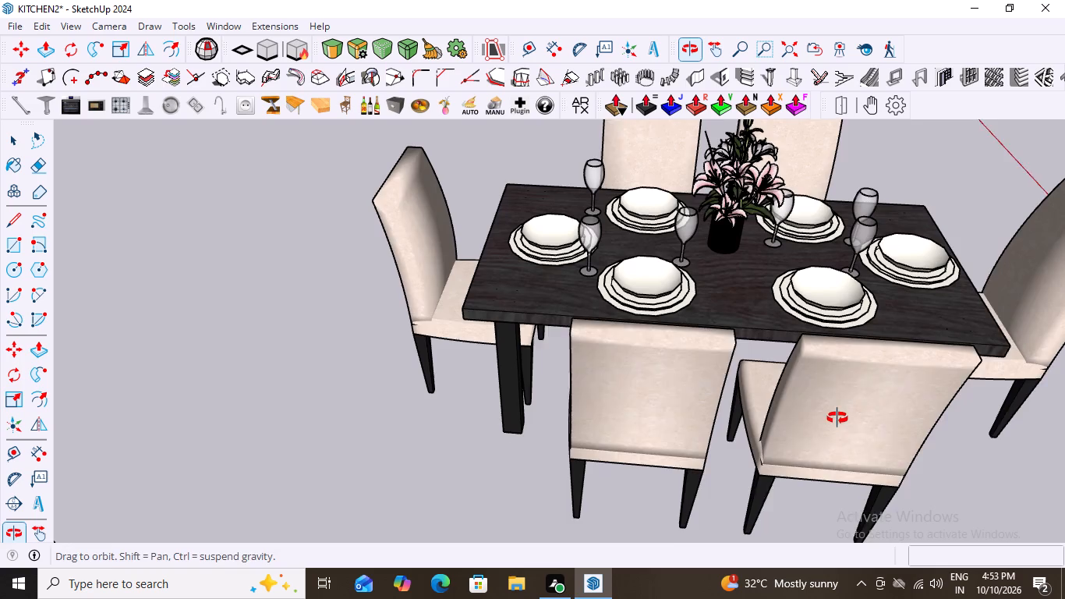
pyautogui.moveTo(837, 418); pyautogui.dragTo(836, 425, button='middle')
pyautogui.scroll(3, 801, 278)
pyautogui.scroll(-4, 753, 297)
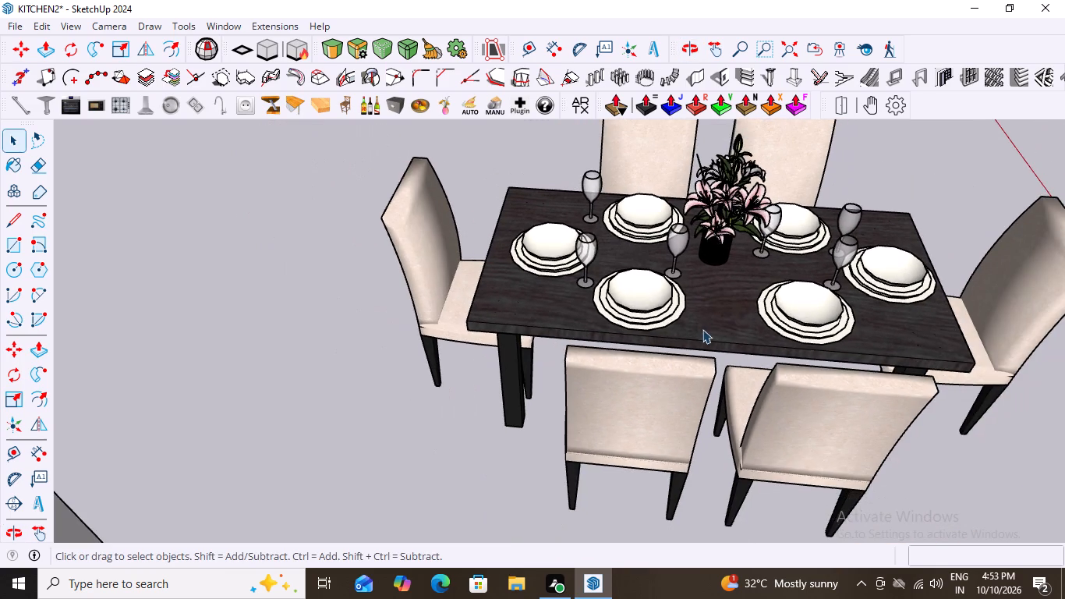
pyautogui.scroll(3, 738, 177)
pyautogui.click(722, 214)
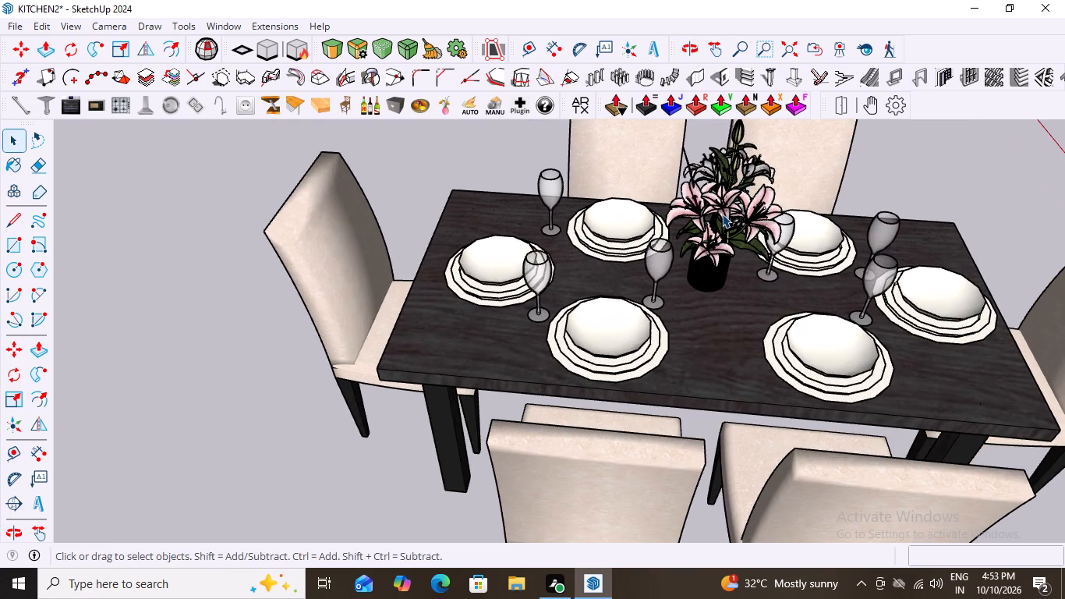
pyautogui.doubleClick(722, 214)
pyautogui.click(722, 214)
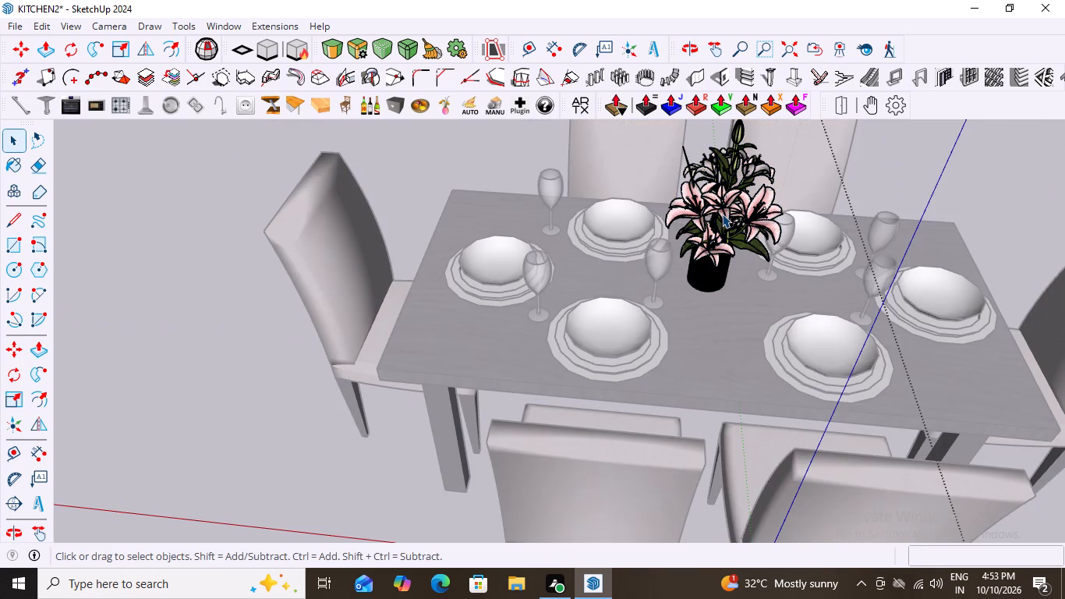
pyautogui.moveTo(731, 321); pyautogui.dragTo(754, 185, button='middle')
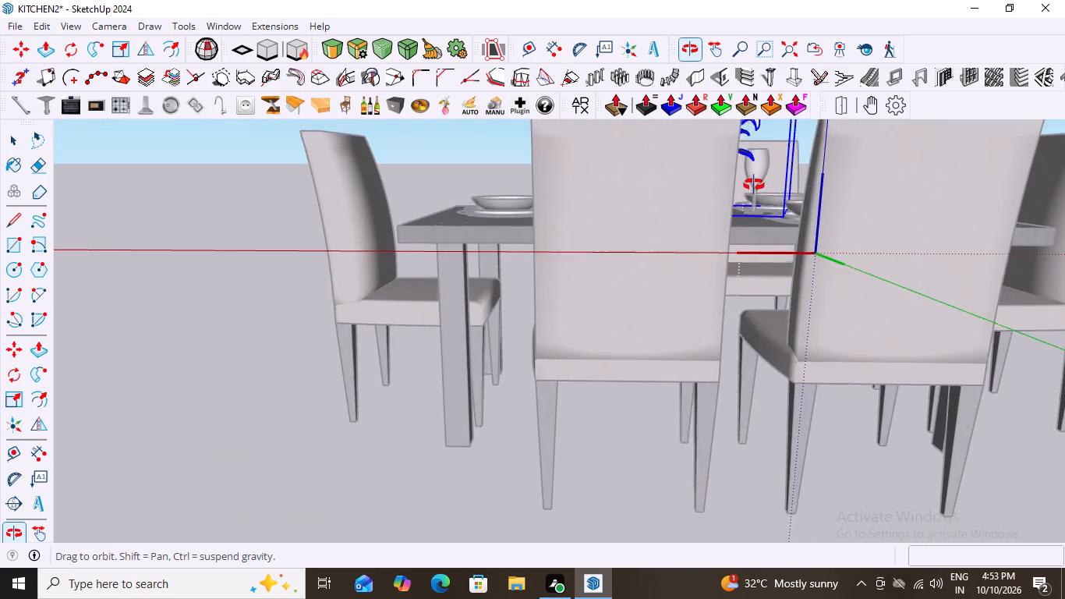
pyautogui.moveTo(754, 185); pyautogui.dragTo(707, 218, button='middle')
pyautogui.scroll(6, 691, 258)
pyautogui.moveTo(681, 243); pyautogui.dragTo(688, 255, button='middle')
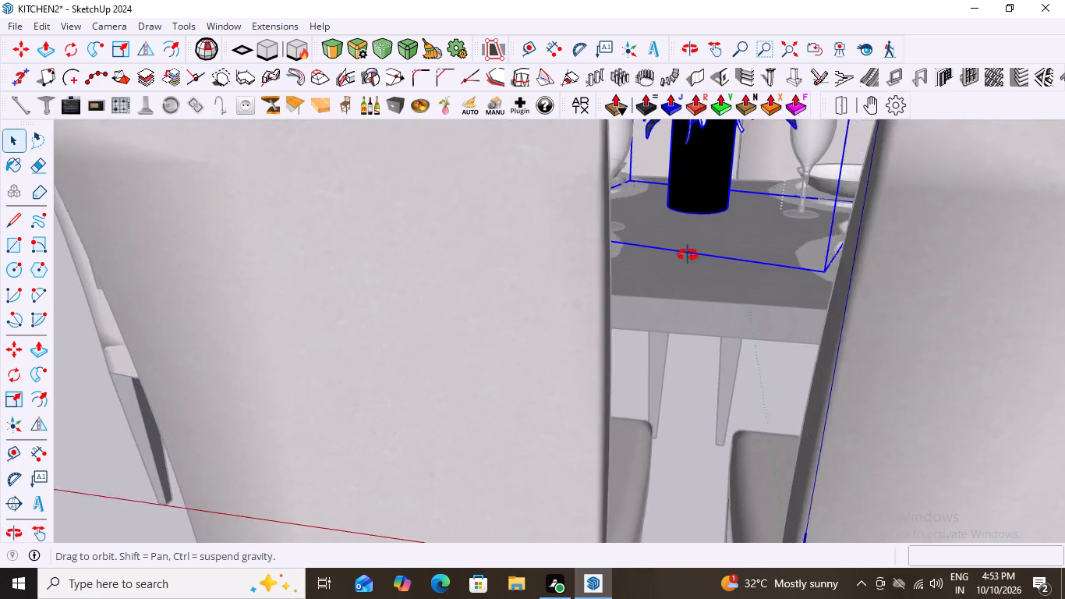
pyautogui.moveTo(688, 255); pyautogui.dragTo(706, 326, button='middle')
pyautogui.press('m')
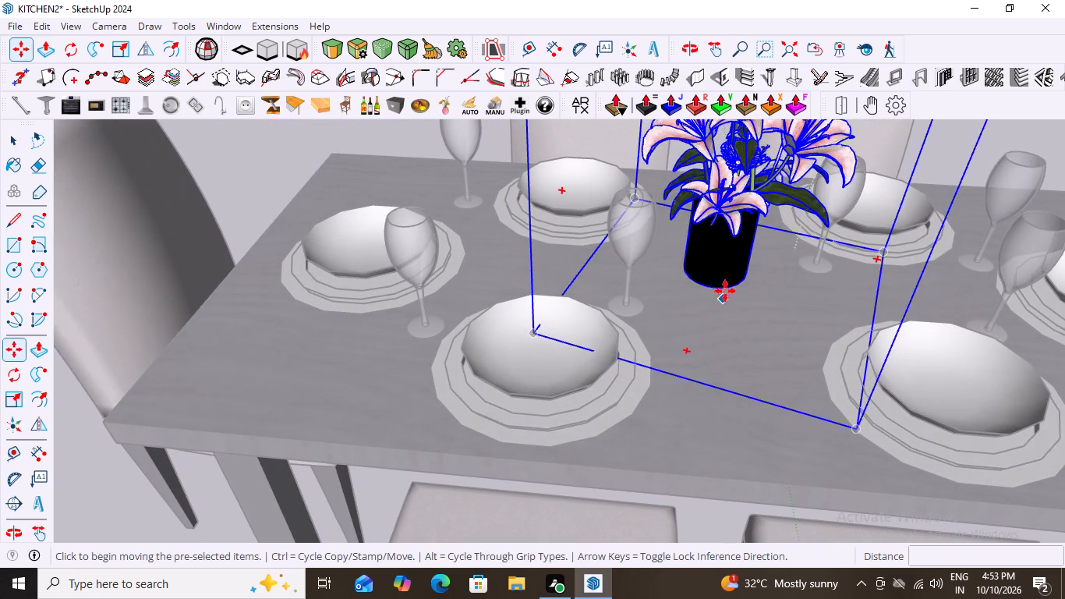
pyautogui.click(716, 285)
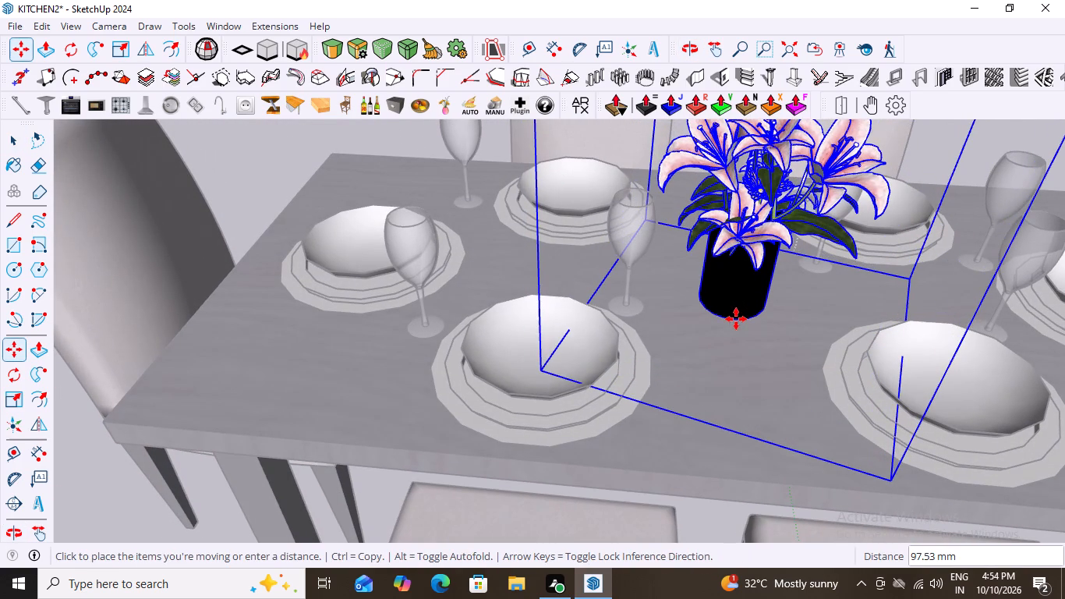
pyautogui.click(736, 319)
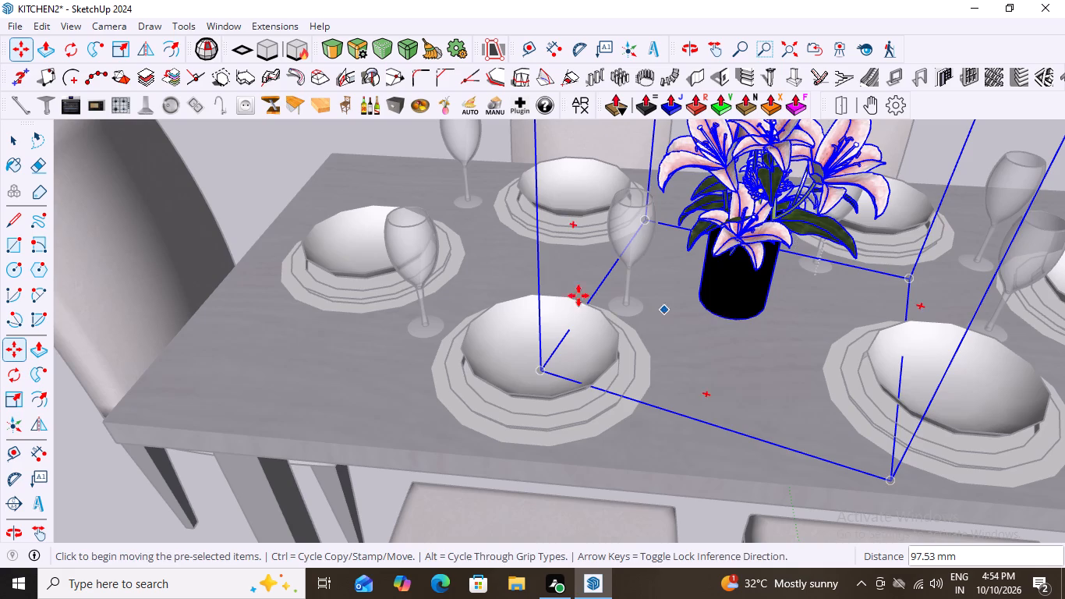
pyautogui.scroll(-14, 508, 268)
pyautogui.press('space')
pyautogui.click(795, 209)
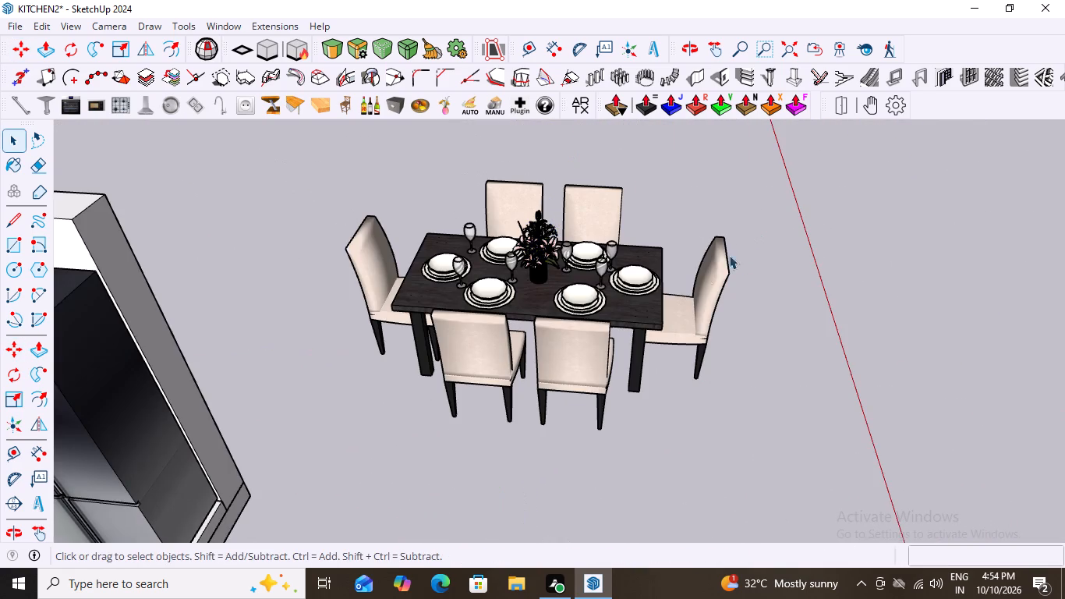
# Examine the black dining set outside the room and compare it with the marble dining set in the furnished kitchen.
pyautogui.moveTo(641, 318); pyautogui.dragTo(634, 320, button='middle')
pyautogui.moveTo(565, 328); pyautogui.dragTo(269, 183, button='middle')
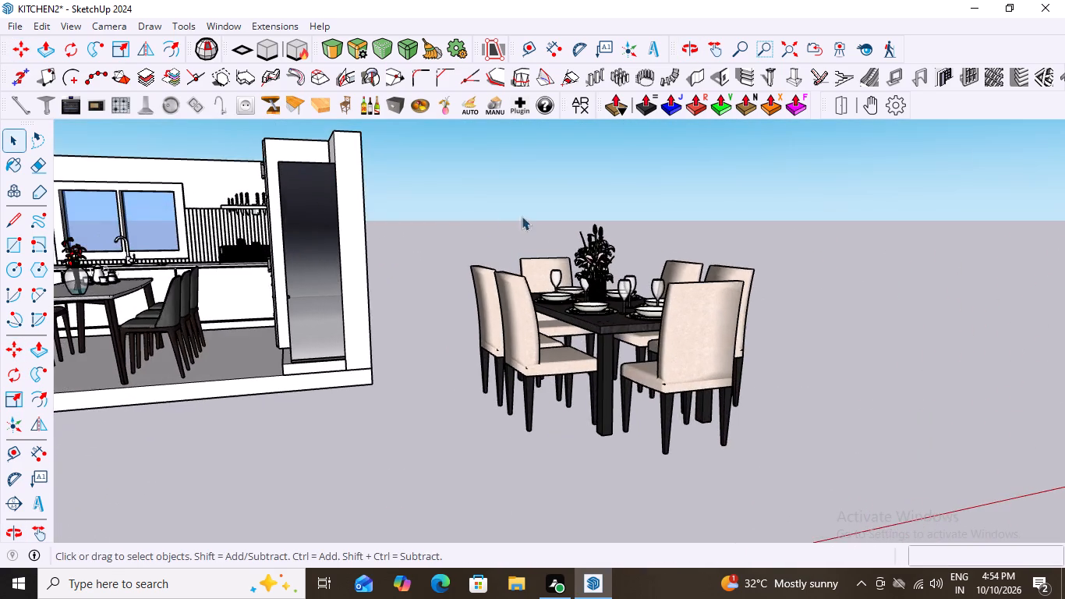
pyautogui.scroll(11, 548, 236)
pyautogui.scroll(-12, 711, 246)
pyautogui.moveTo(439, 283); pyautogui.dragTo(444, 365, button='middle')
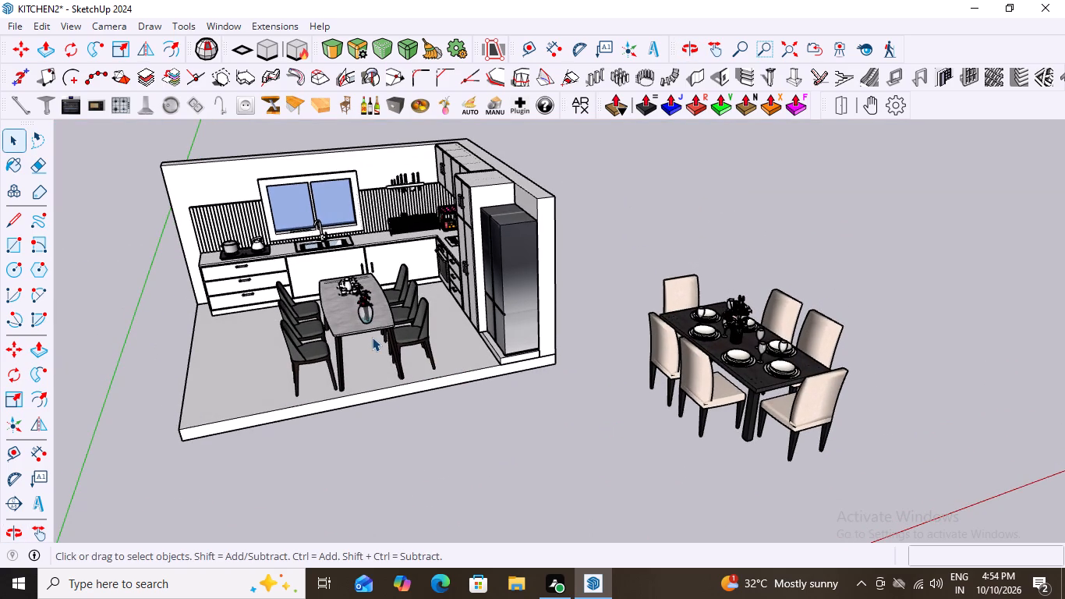
pyautogui.scroll(6, 719, 318)
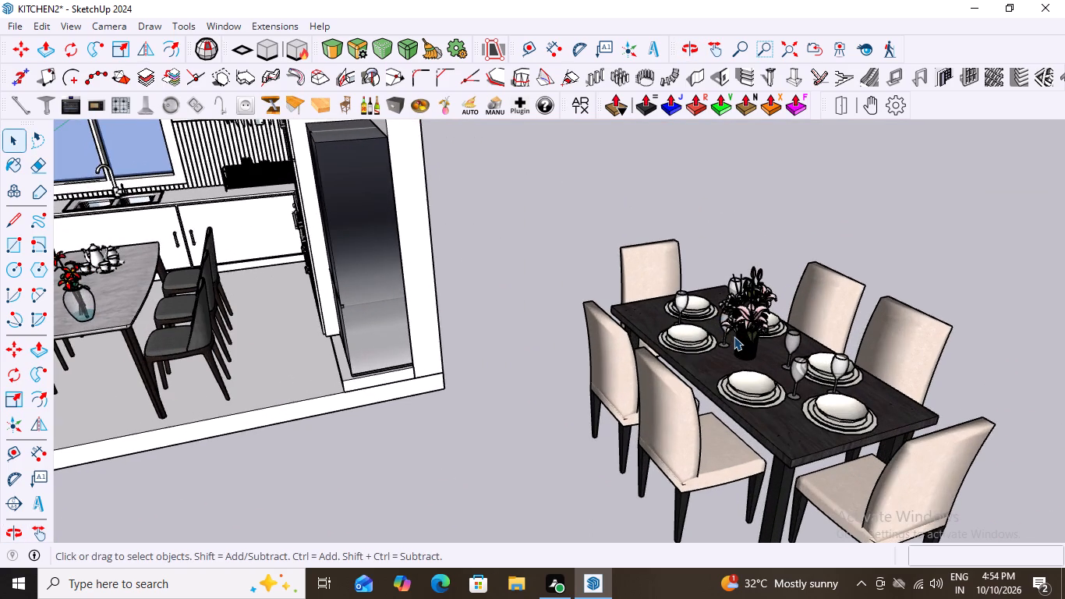
pyautogui.scroll(4, 734, 336)
pyautogui.scroll(-5, 734, 336)
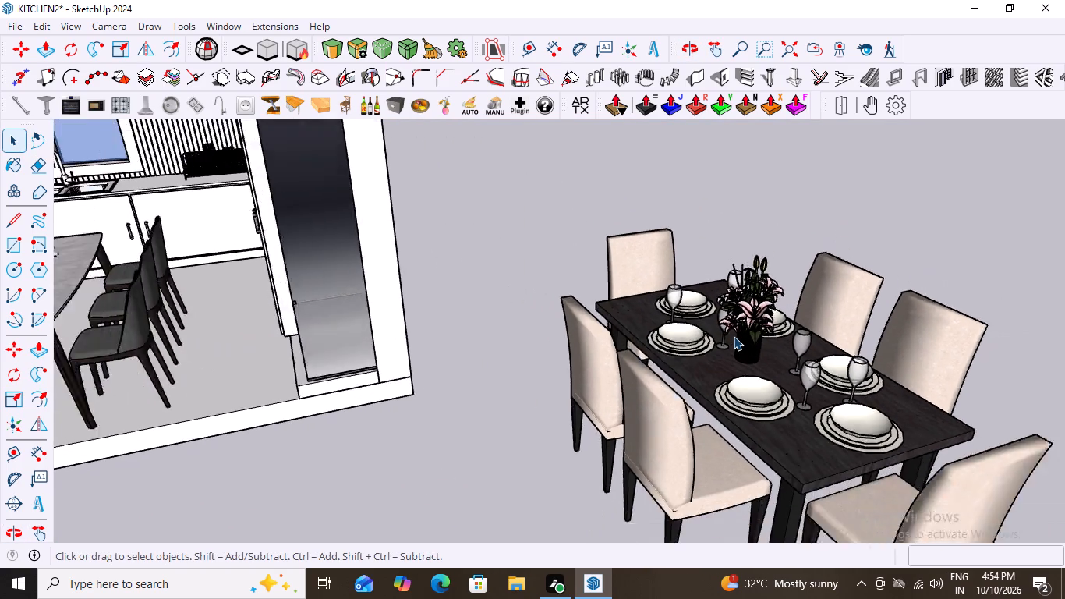
pyautogui.scroll(-3, 734, 336)
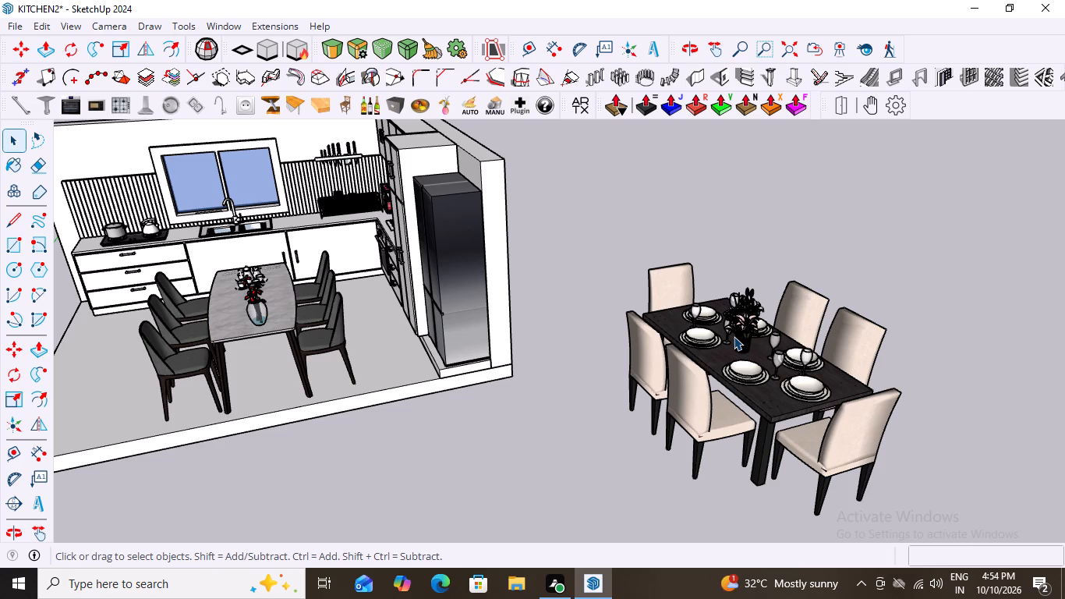
pyautogui.scroll(-5, 734, 336)
pyautogui.scroll(1, 734, 336)
pyautogui.scroll(-5, 752, 330)
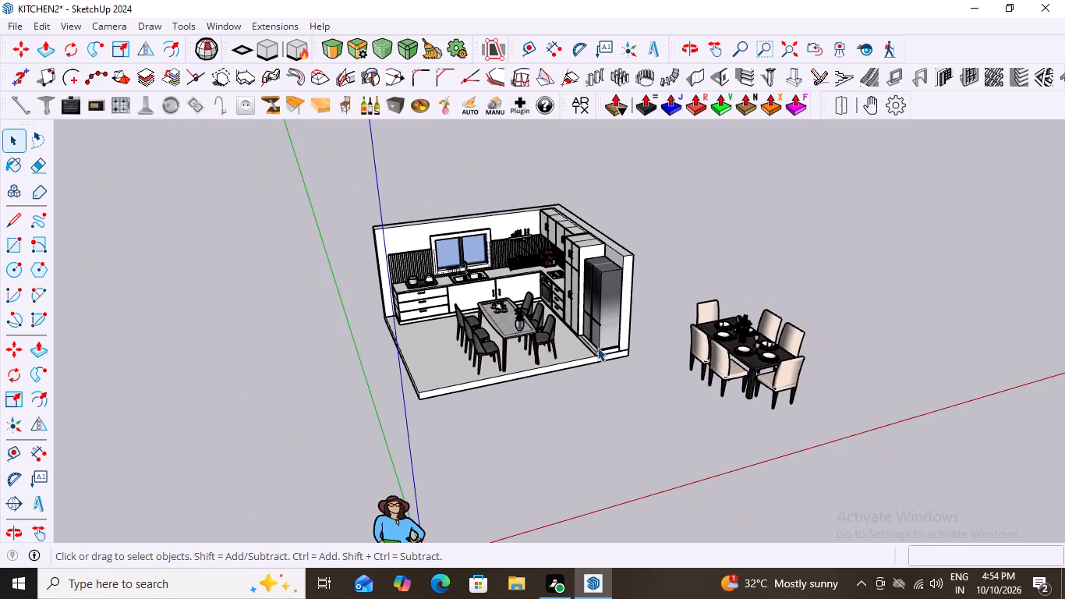
pyautogui.moveTo(597, 347); pyautogui.dragTo(685, 367, button='middle')
pyautogui.scroll(5, 536, 353)
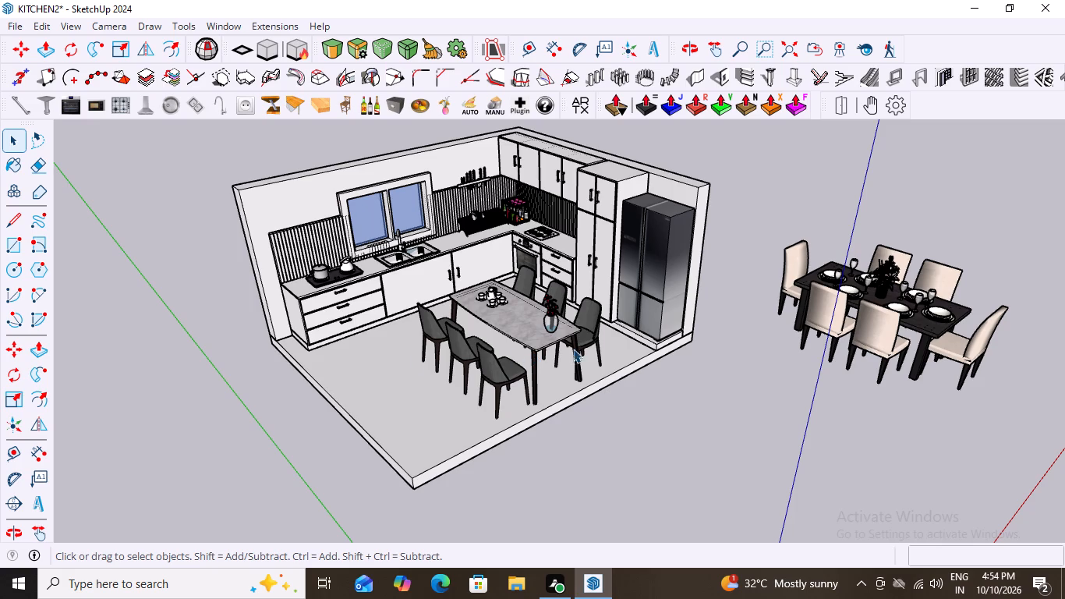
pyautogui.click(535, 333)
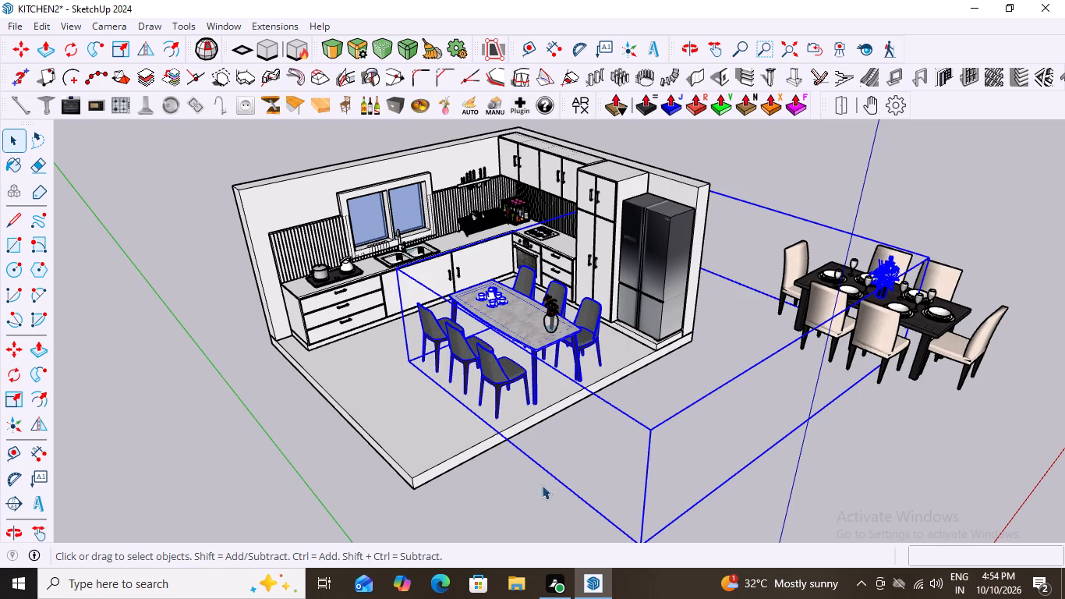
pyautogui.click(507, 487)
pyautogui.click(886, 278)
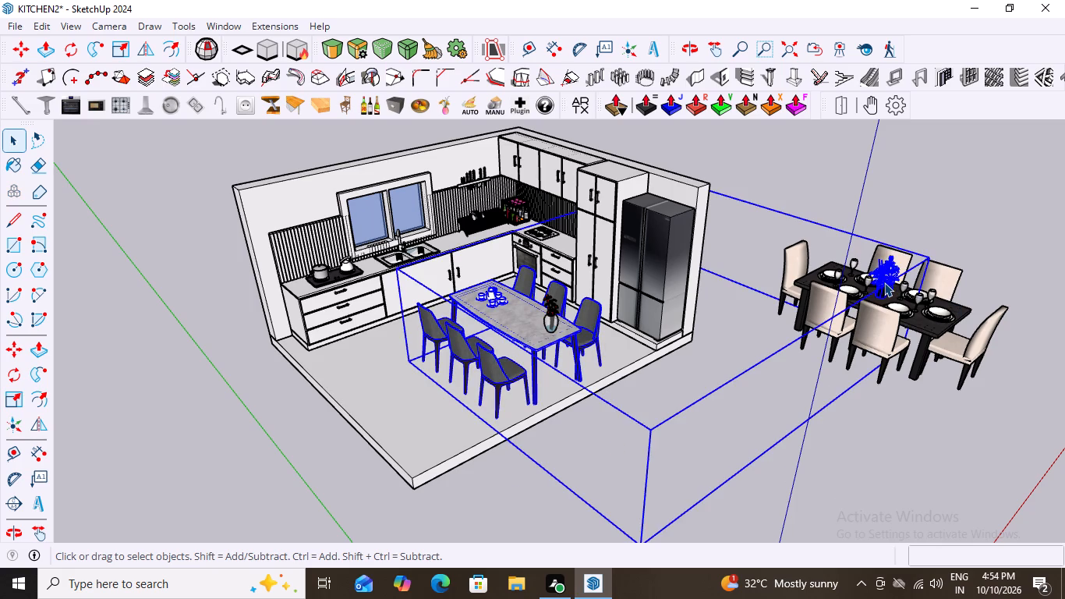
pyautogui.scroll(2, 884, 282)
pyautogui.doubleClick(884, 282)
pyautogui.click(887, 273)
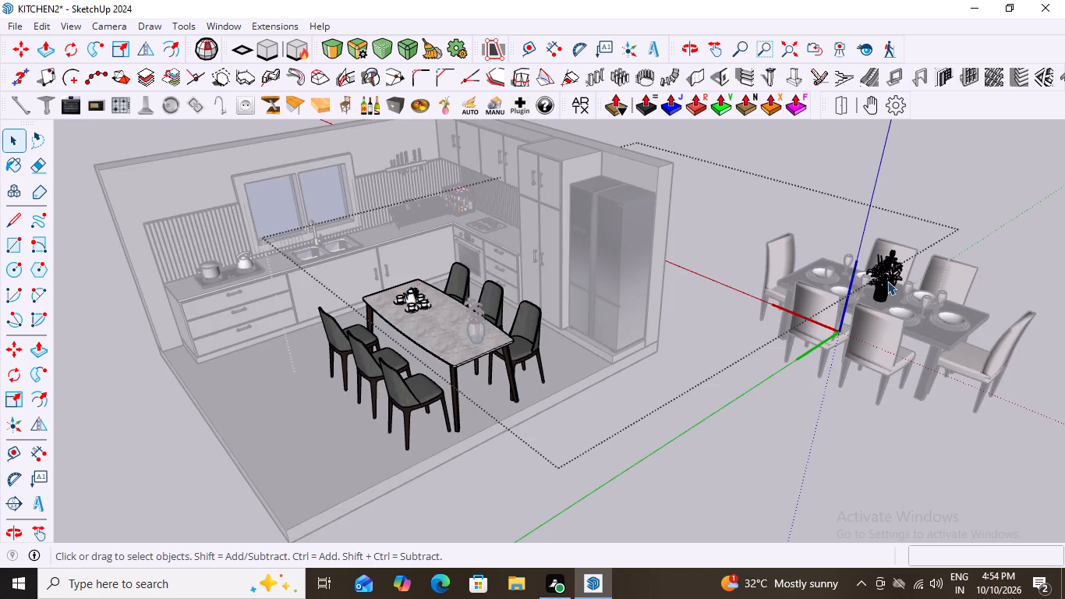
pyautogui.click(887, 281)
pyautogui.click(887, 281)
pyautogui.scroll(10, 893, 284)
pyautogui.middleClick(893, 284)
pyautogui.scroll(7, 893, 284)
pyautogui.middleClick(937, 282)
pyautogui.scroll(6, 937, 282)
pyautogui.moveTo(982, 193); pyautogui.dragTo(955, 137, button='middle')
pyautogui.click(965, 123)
# Inside the marble dining set group, delete the potted lilies from the black dining table and exit the group.
pyautogui.scroll(-4, 390, 320)
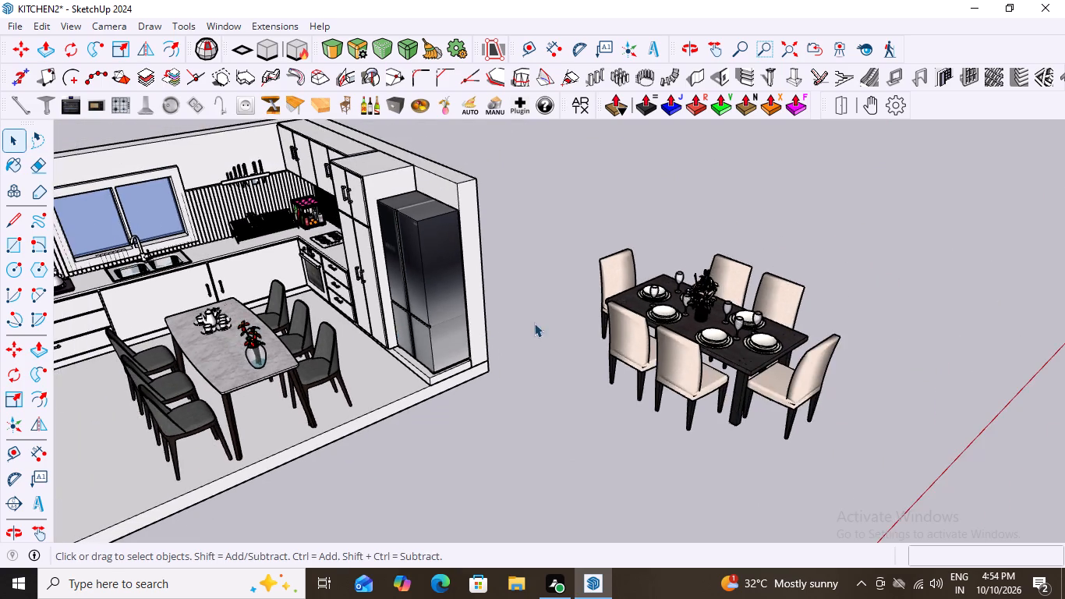
pyautogui.scroll(8, 536, 321)
pyautogui.click(851, 285)
pyautogui.doubleClick(848, 285)
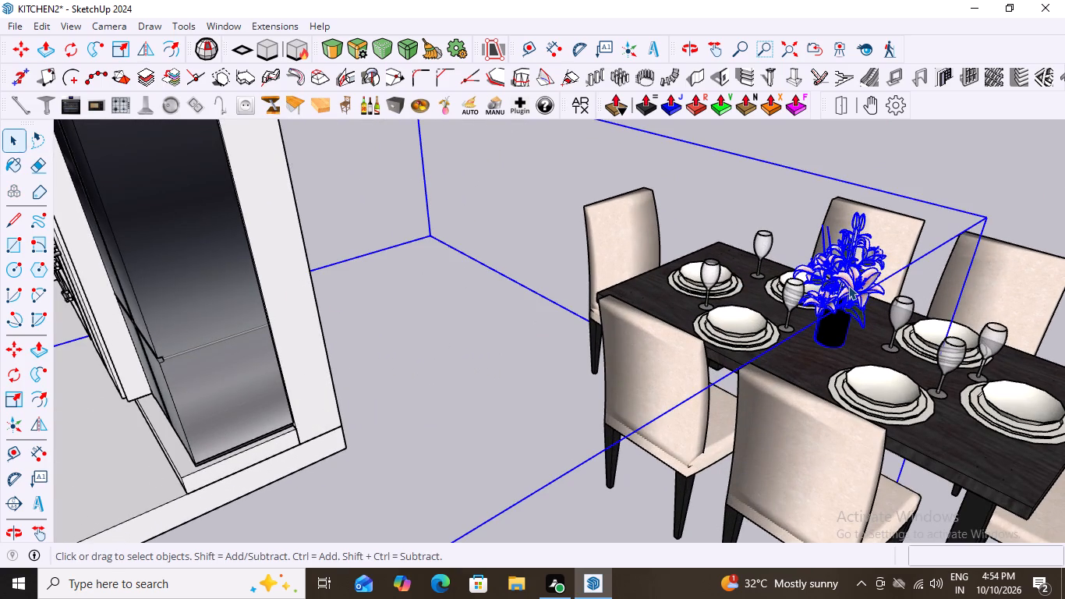
pyautogui.click(848, 285)
pyautogui.press('Delete')
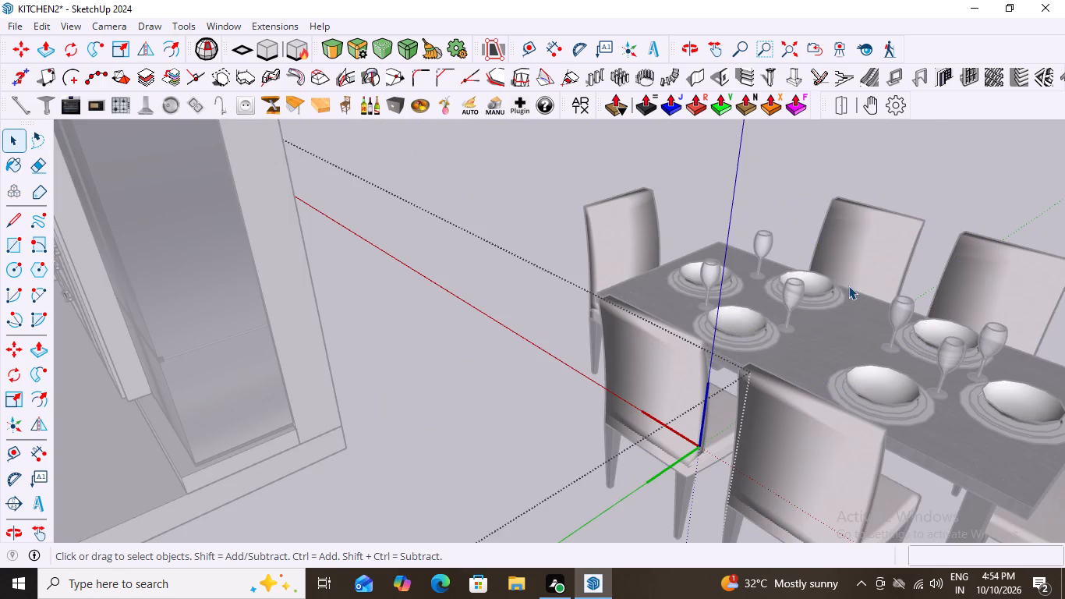
pyautogui.scroll(-13, 699, 249)
pyautogui.click(635, 176)
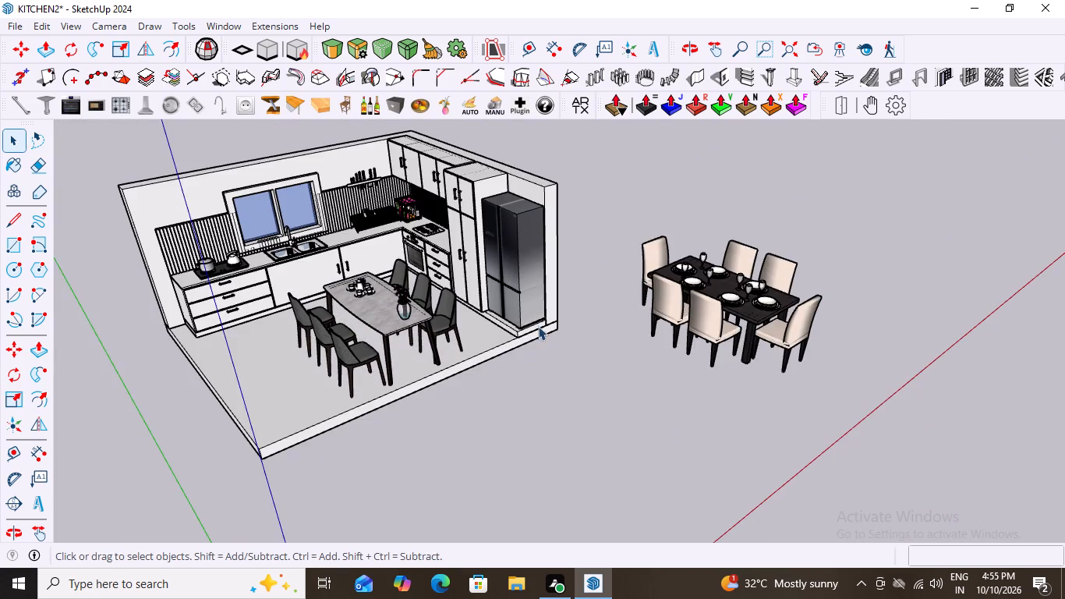
# Move the glass vase of red flowers about 2769 mm off the marble table to the kitchen floor near the drawer cabinet.
pyautogui.scroll(6, 300, 388)
pyautogui.click(469, 270)
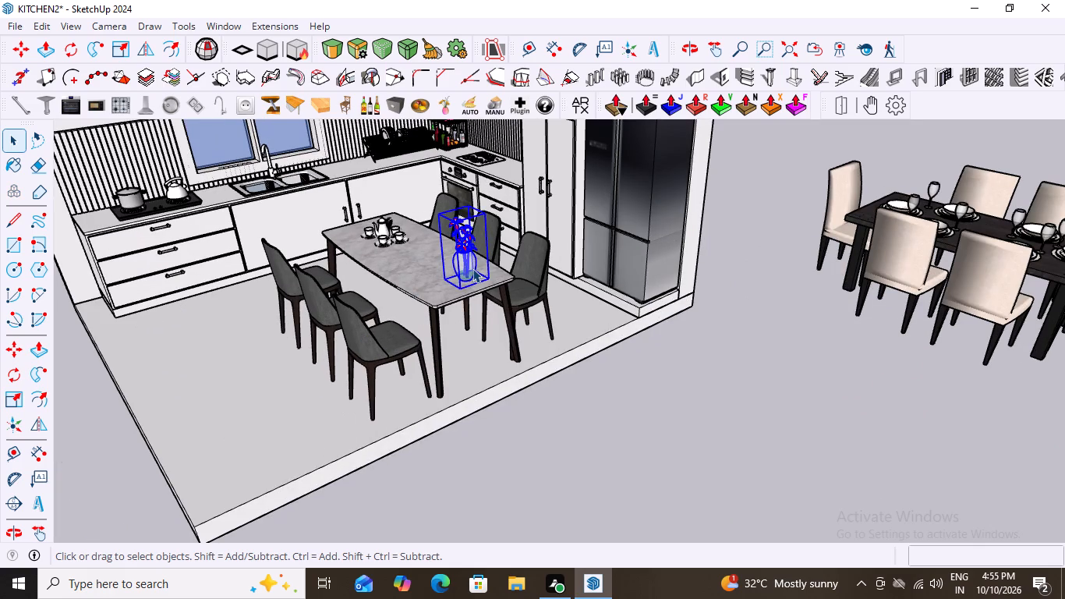
pyautogui.press('m')
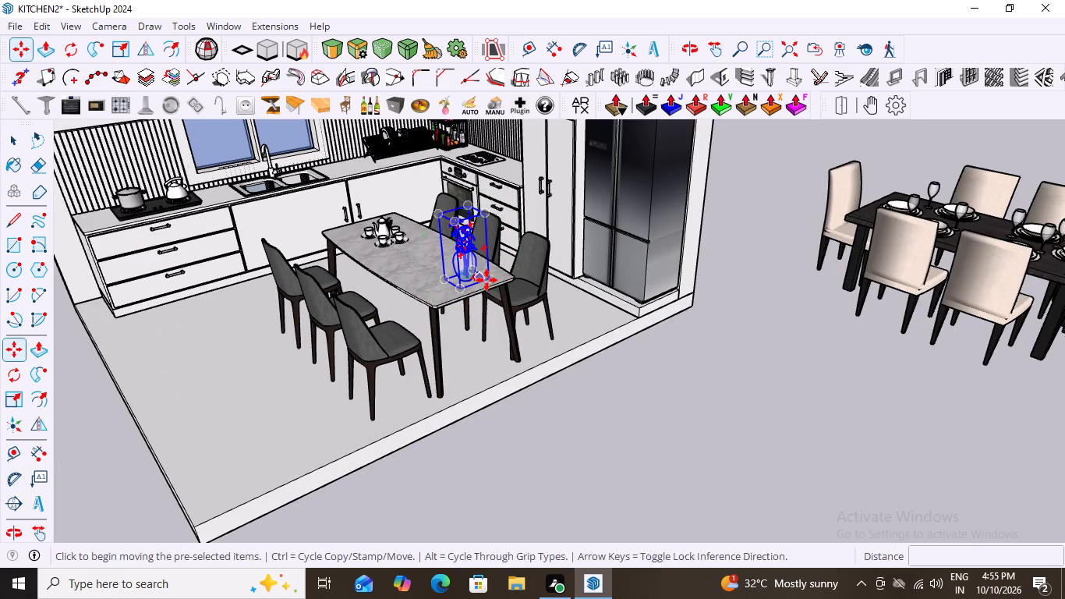
pyautogui.click(487, 280)
pyautogui.click(161, 363)
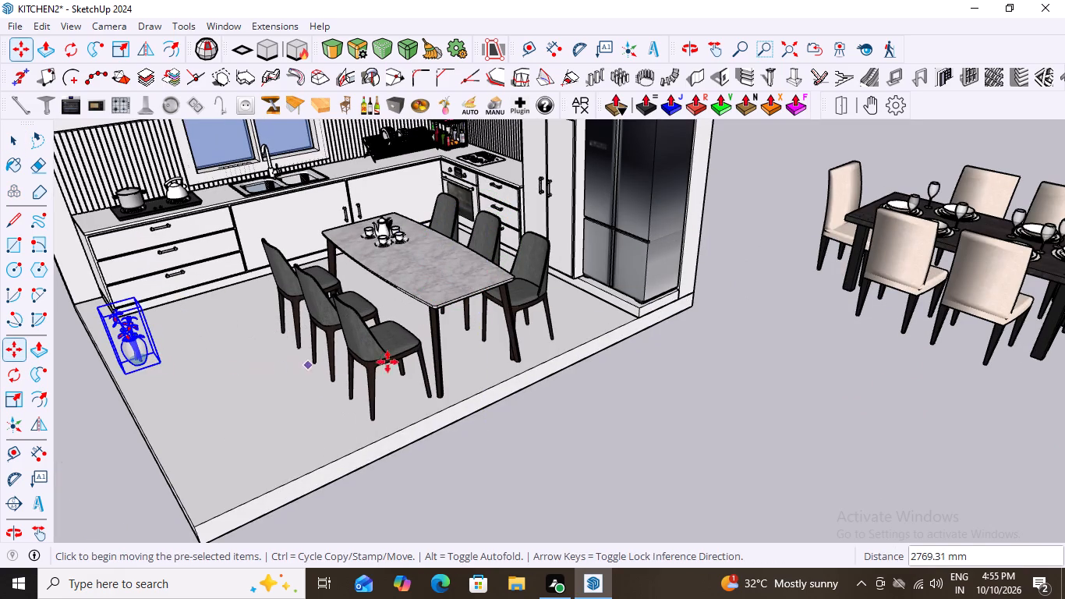
pyautogui.press('space')
# Move the marble dining set out of the kitchen to the empty ground beyond the drawer cabinet side.
pyautogui.click(459, 276)
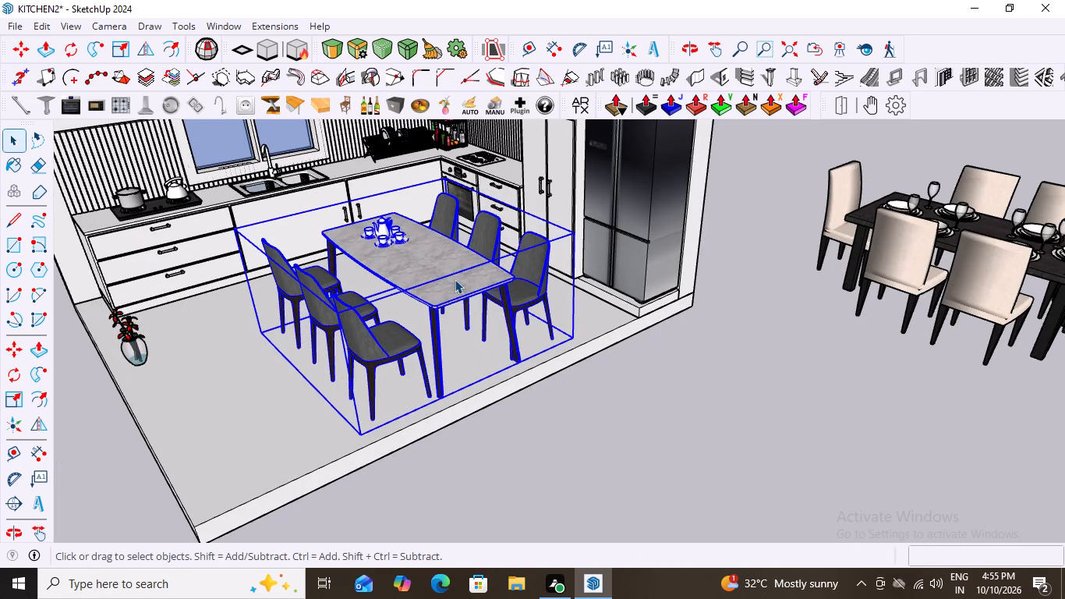
pyautogui.press('m')
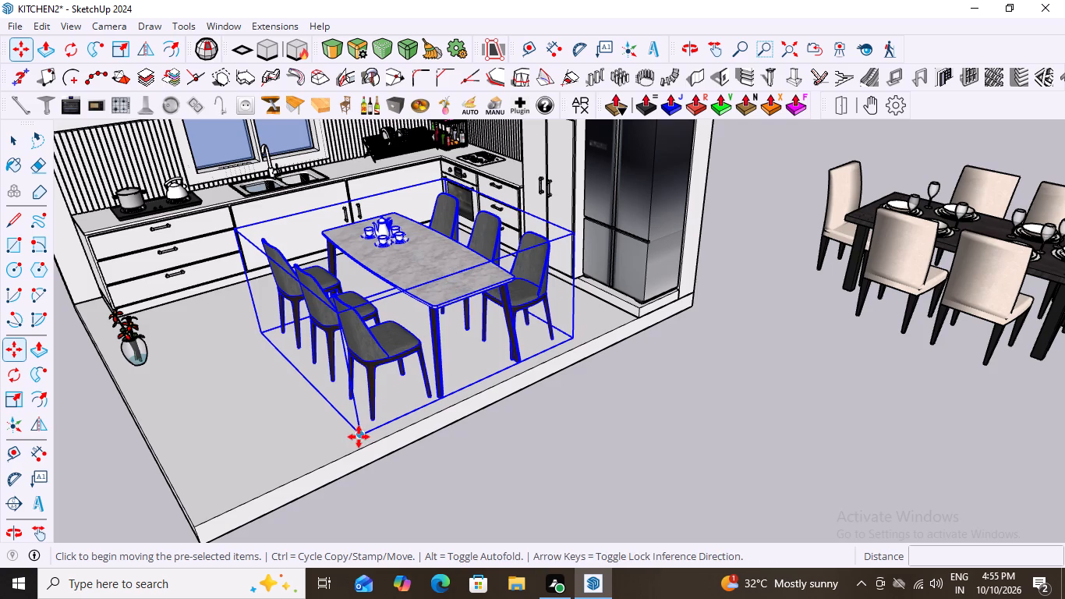
pyautogui.click(359, 437)
pyautogui.scroll(-17, 513, 409)
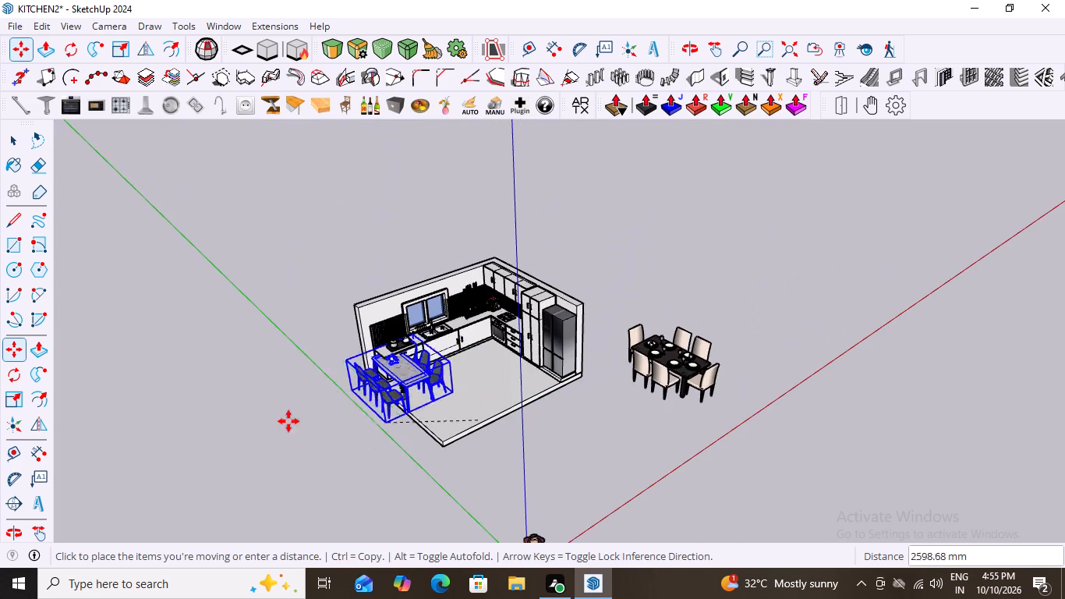
pyautogui.click(241, 424)
pyautogui.press('space')
pyautogui.click(528, 453)
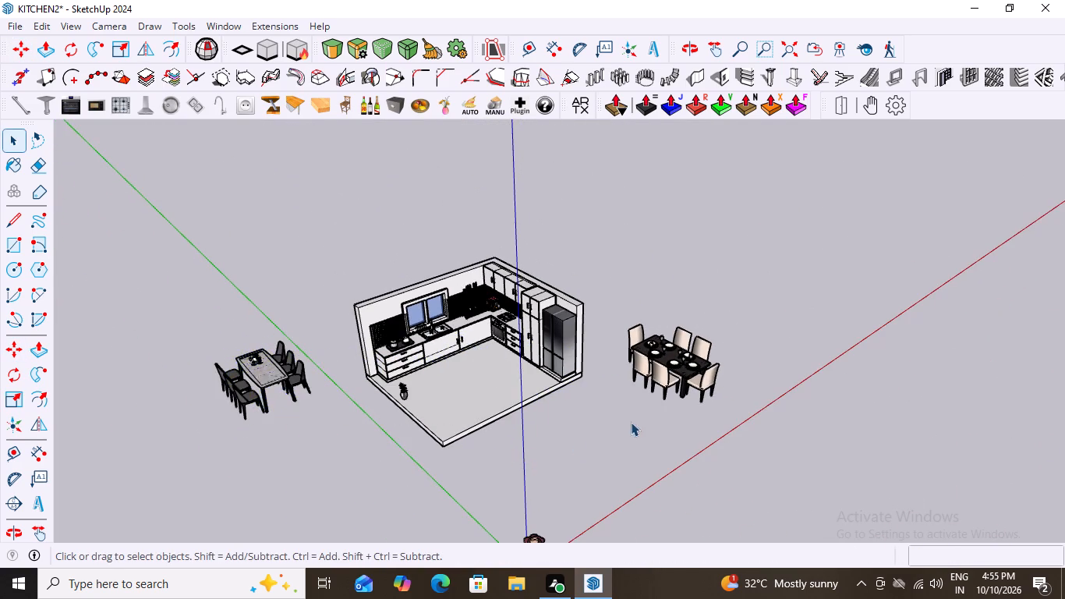
# Move the black dining set about 5157 mm into the kitchen, snapping its bottom corner to the floor's open front edge.
pyautogui.scroll(6, 635, 421)
pyautogui.click(702, 350)
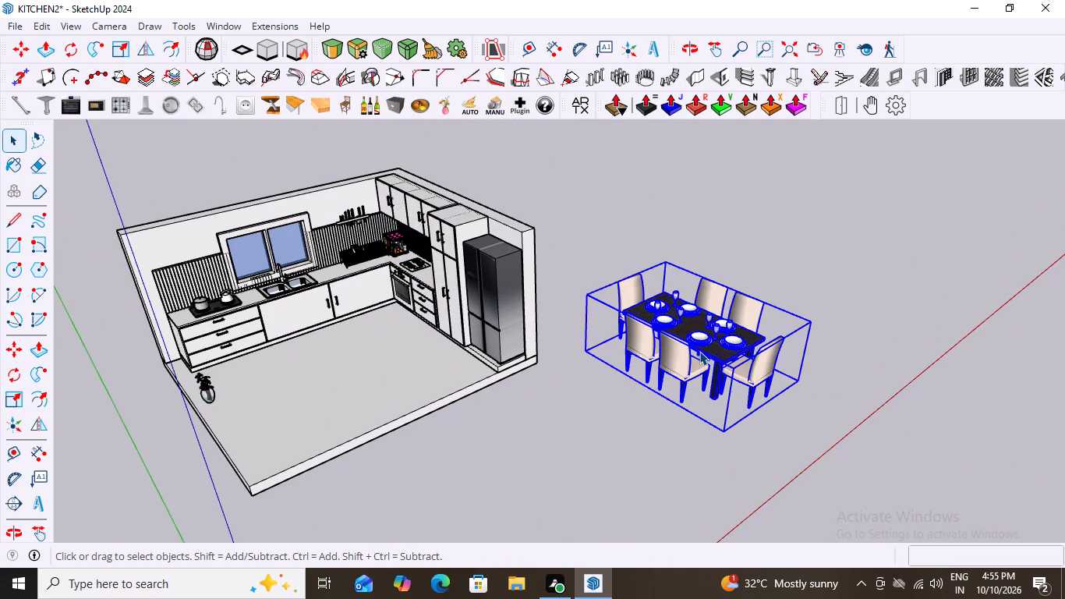
pyautogui.press('m')
pyautogui.moveTo(723, 430); pyautogui.dragTo(714, 430)
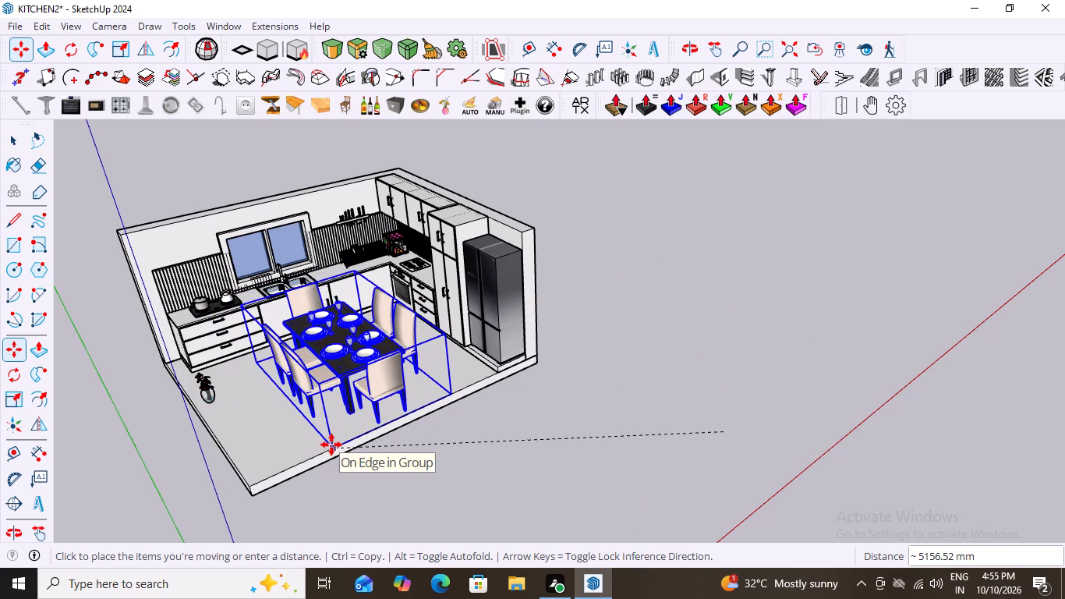
pyautogui.click(331, 445)
pyautogui.press('space')
pyautogui.click(686, 330)
# Examine the black dining set's placement in the kitchen and its tabletop plates and glasses from near and far.
pyautogui.moveTo(441, 432); pyautogui.dragTo(616, 421, button='middle')
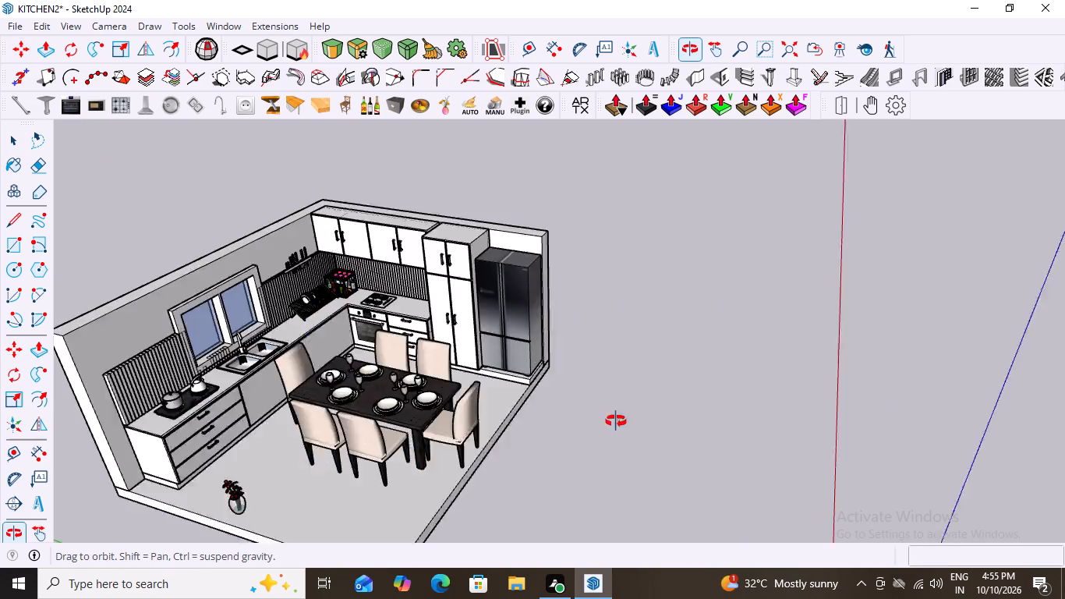
pyautogui.moveTo(616, 421); pyautogui.dragTo(614, 425, button='middle')
pyautogui.scroll(-3, 636, 412)
pyautogui.scroll(-2, 484, 441)
pyautogui.moveTo(468, 455); pyautogui.dragTo(306, 456, button='middle')
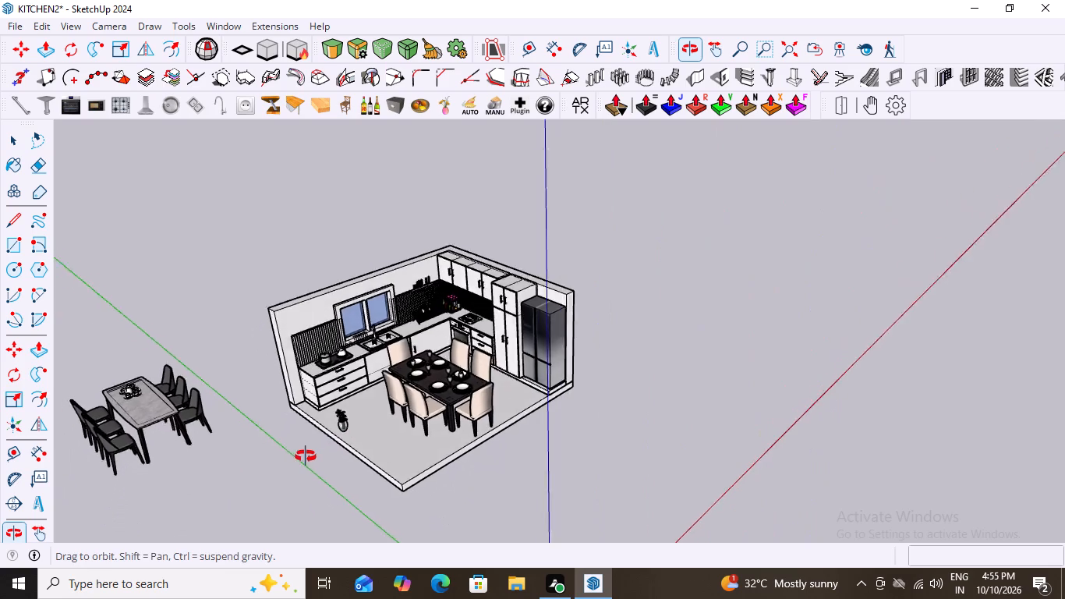
pyautogui.moveTo(306, 456); pyautogui.dragTo(305, 453, button='middle')
pyautogui.scroll(6, 416, 384)
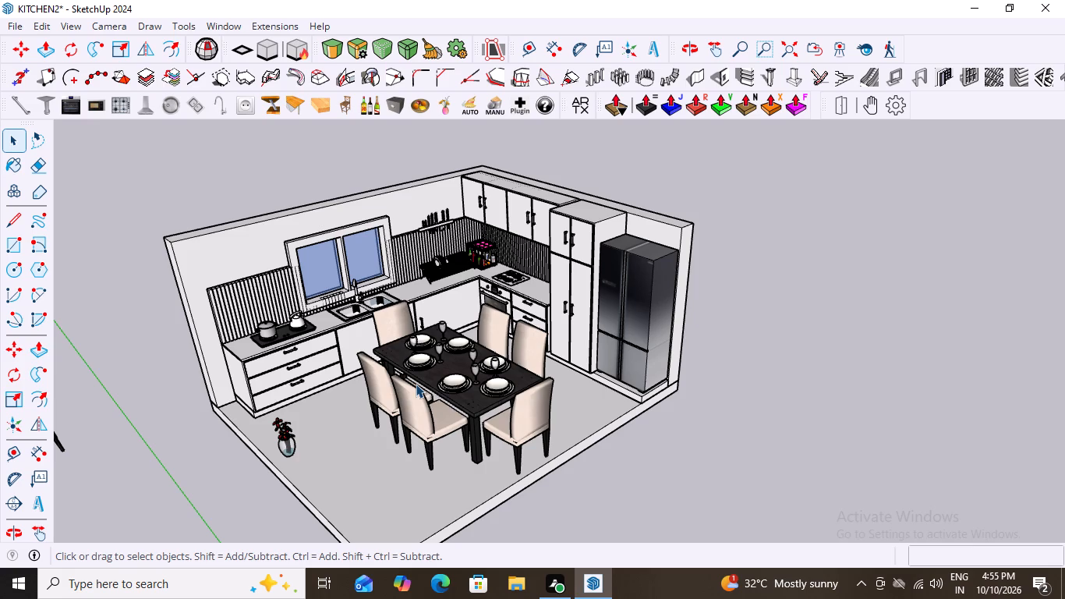
pyautogui.scroll(17, 390, 337)
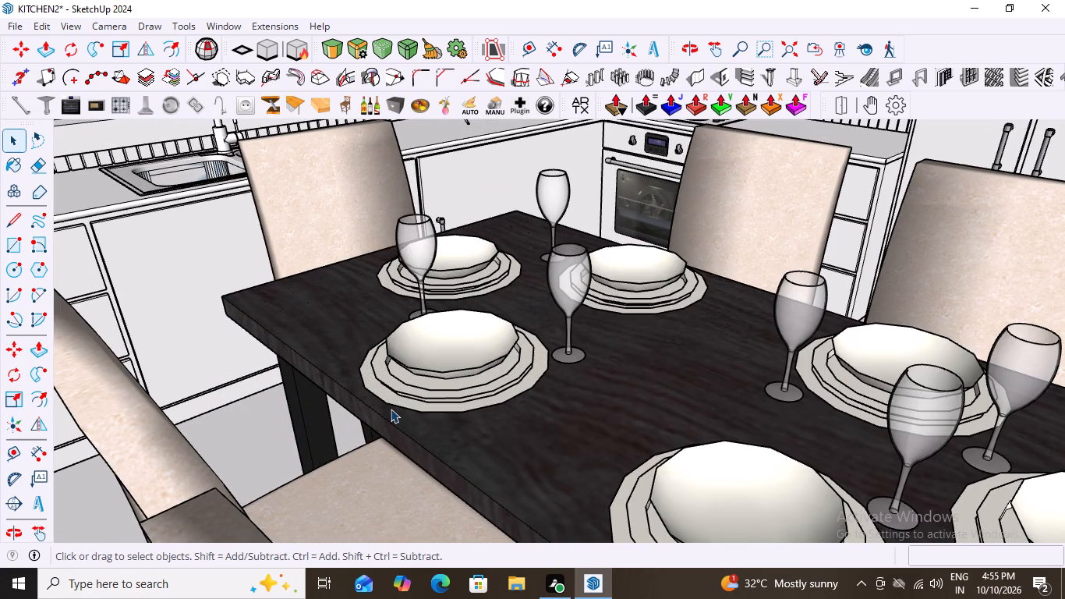
pyautogui.scroll(-9, 389, 397)
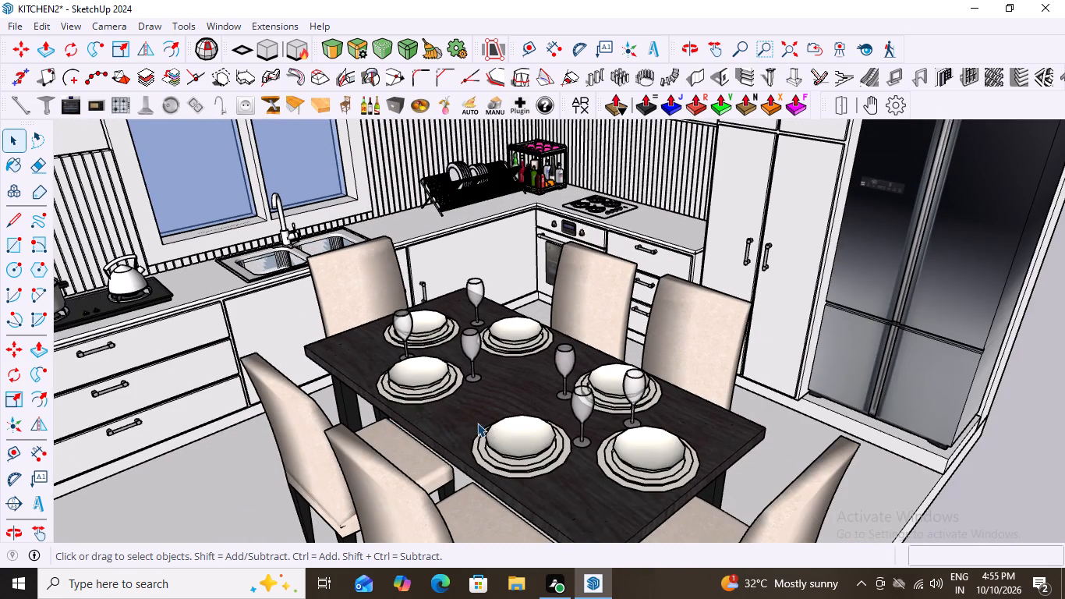
pyautogui.scroll(9, 639, 456)
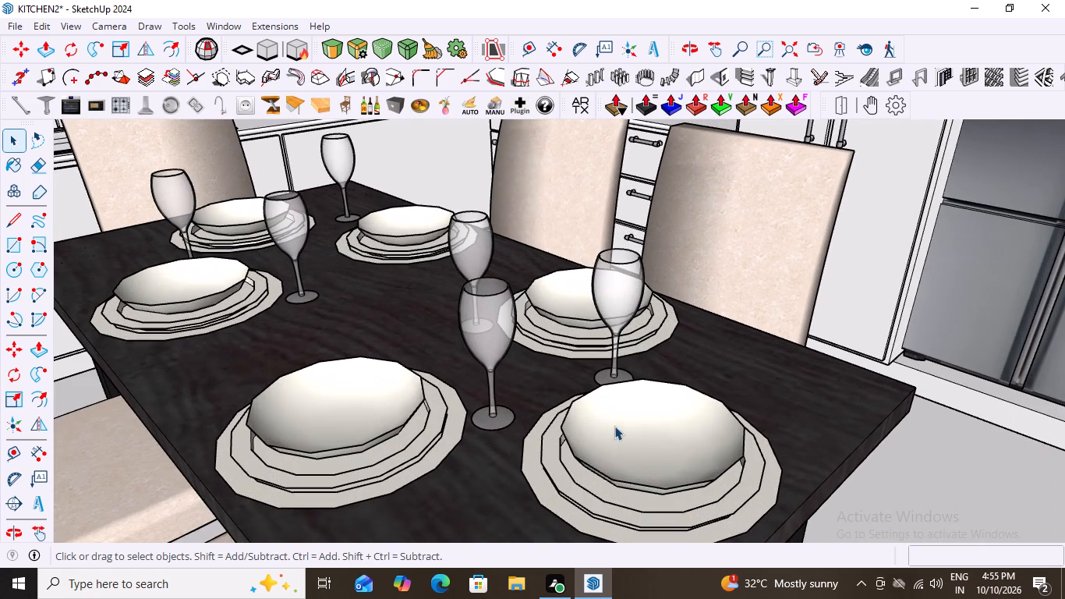
pyautogui.scroll(-17, 580, 407)
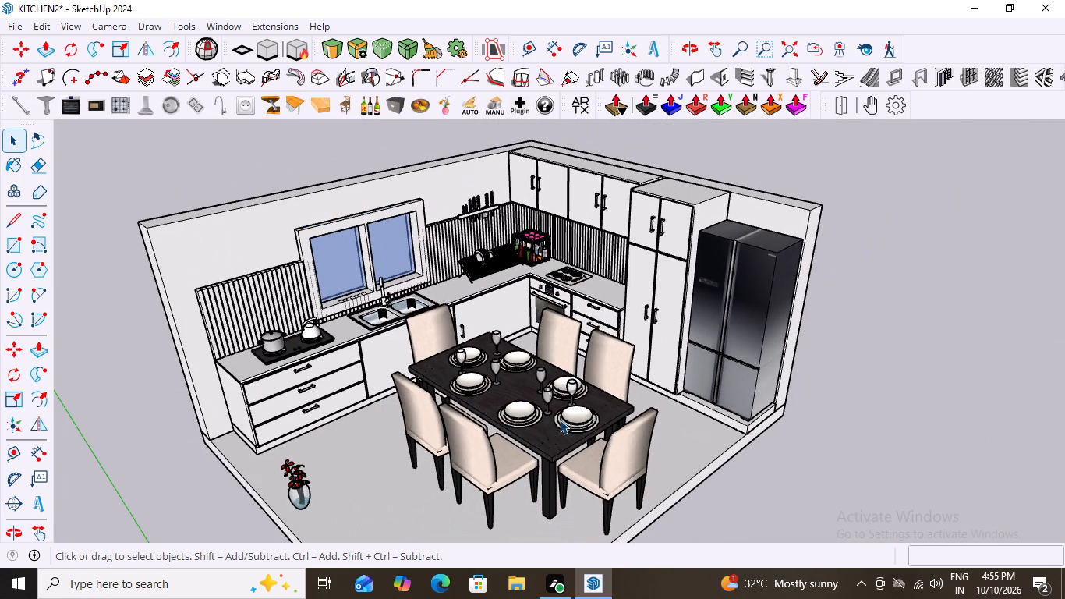
pyautogui.scroll(6, 488, 394)
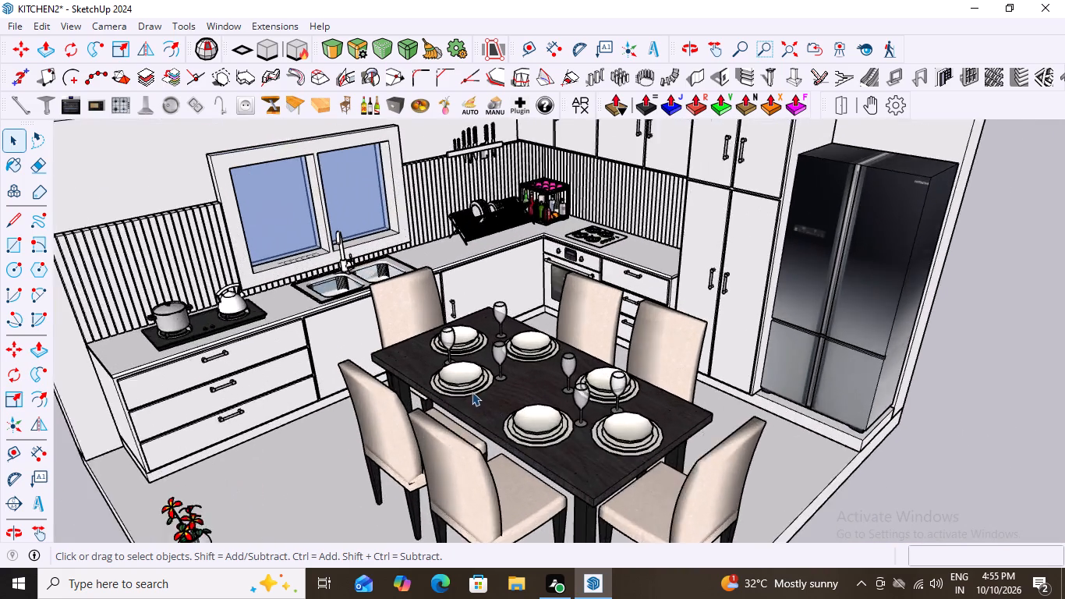
pyautogui.scroll(5, 472, 392)
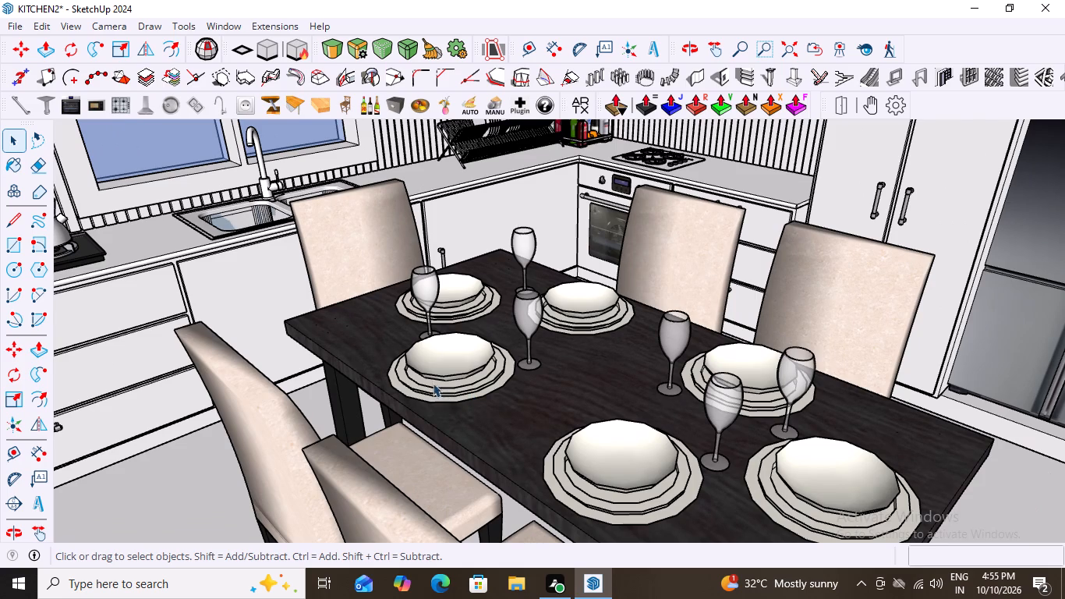
pyautogui.scroll(-15, 431, 381)
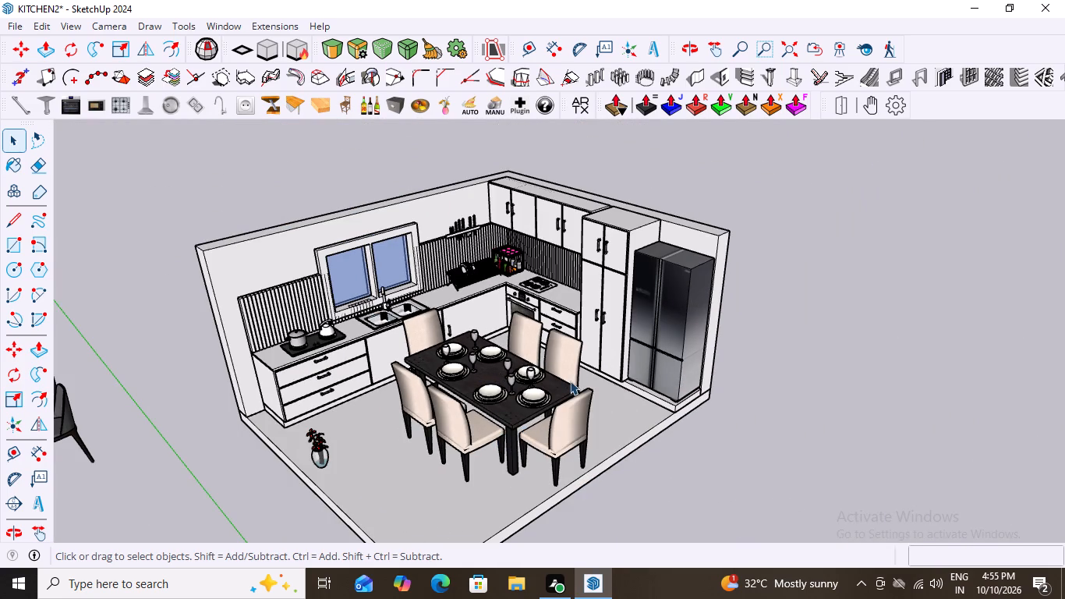
pyautogui.scroll(-8, 600, 335)
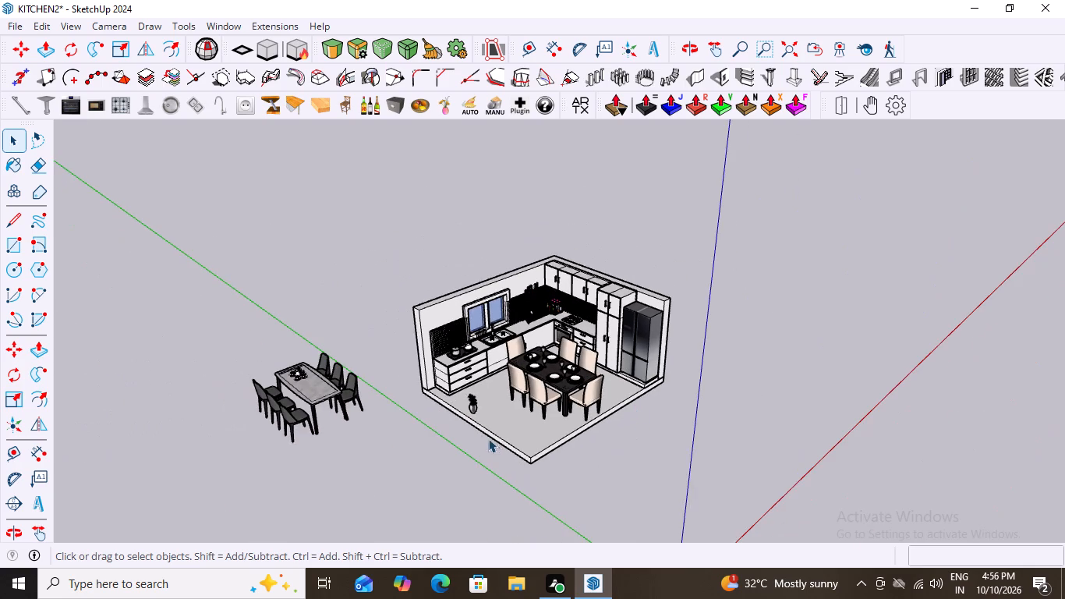
# Rotate the black dining set 90 degrees around the vertical axis about its front bottom corner.
pyautogui.moveTo(559, 402); pyautogui.dragTo(589, 409, button='middle')
pyautogui.scroll(11, 589, 409)
pyautogui.click(525, 342)
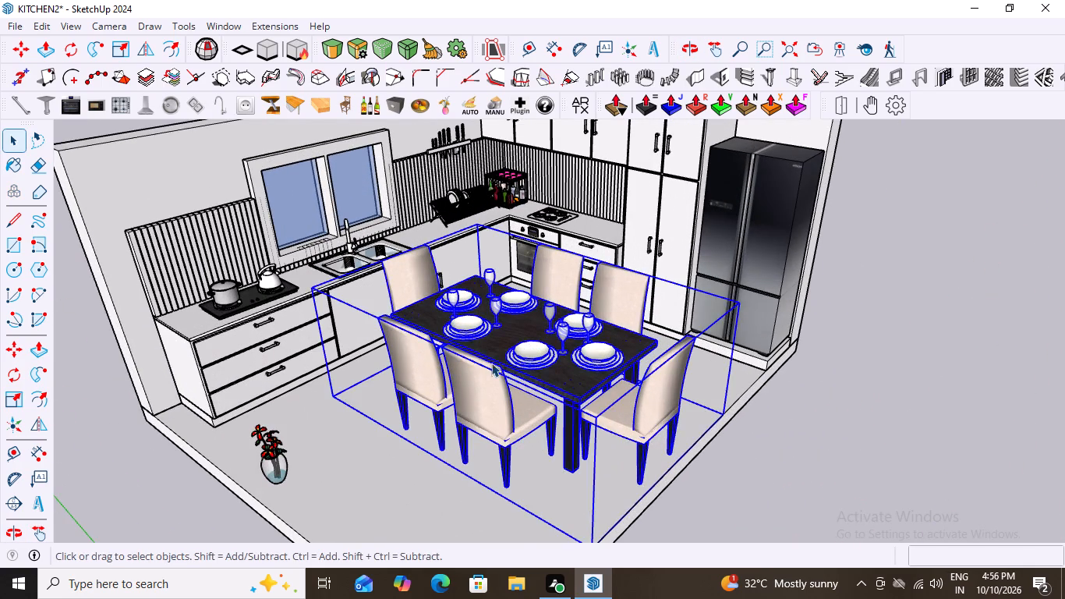
pyautogui.scroll(-6, 484, 363)
pyautogui.moveTo(602, 424); pyautogui.dragTo(542, 377, button='middle')
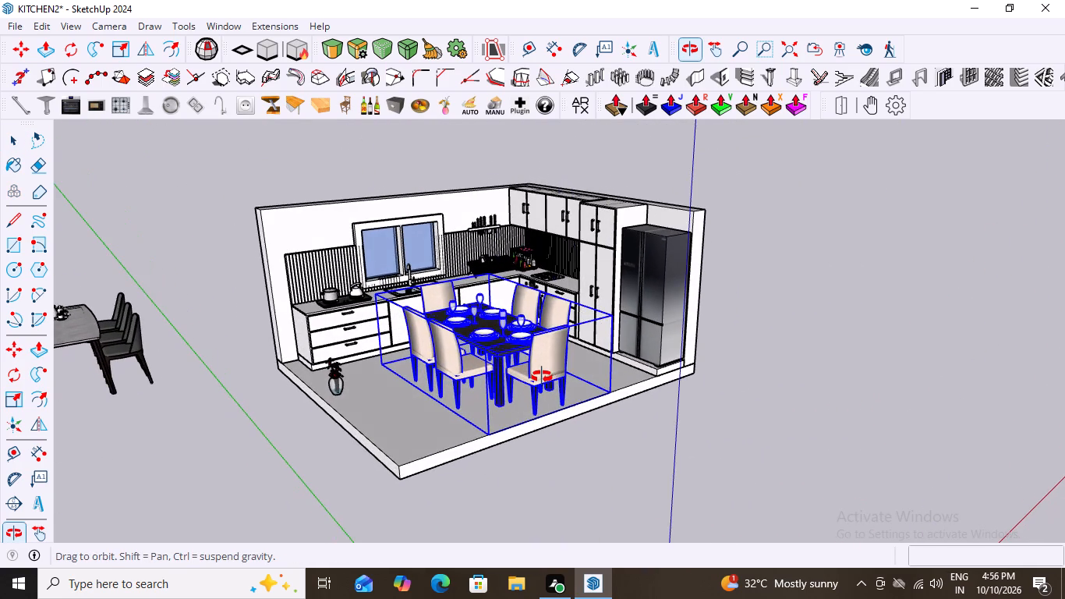
pyautogui.moveTo(542, 377); pyautogui.dragTo(557, 373, button='middle')
pyautogui.scroll(3, 572, 437)
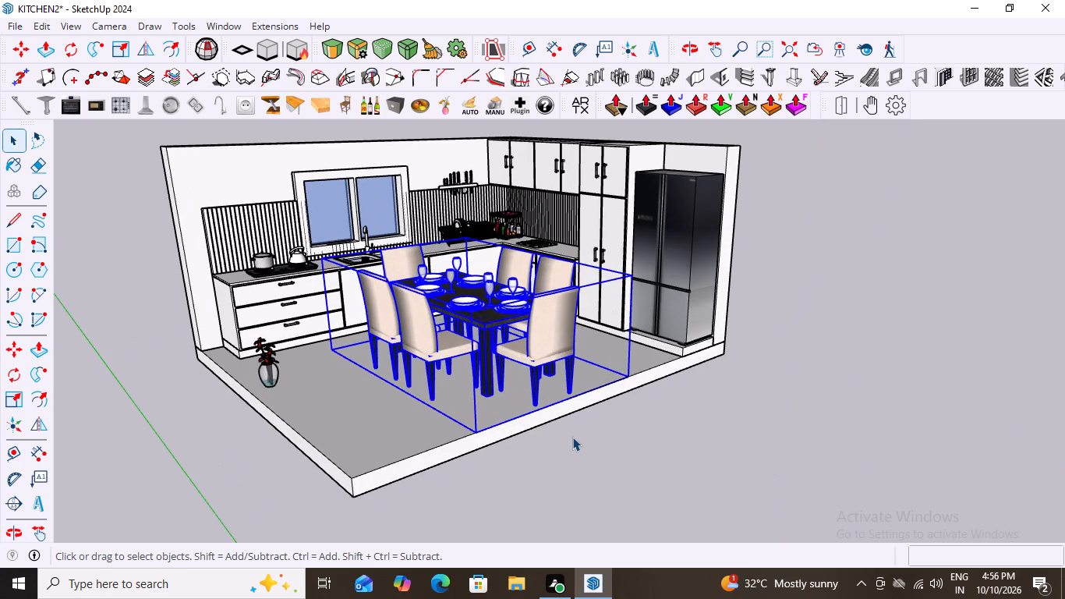
pyautogui.press('q')
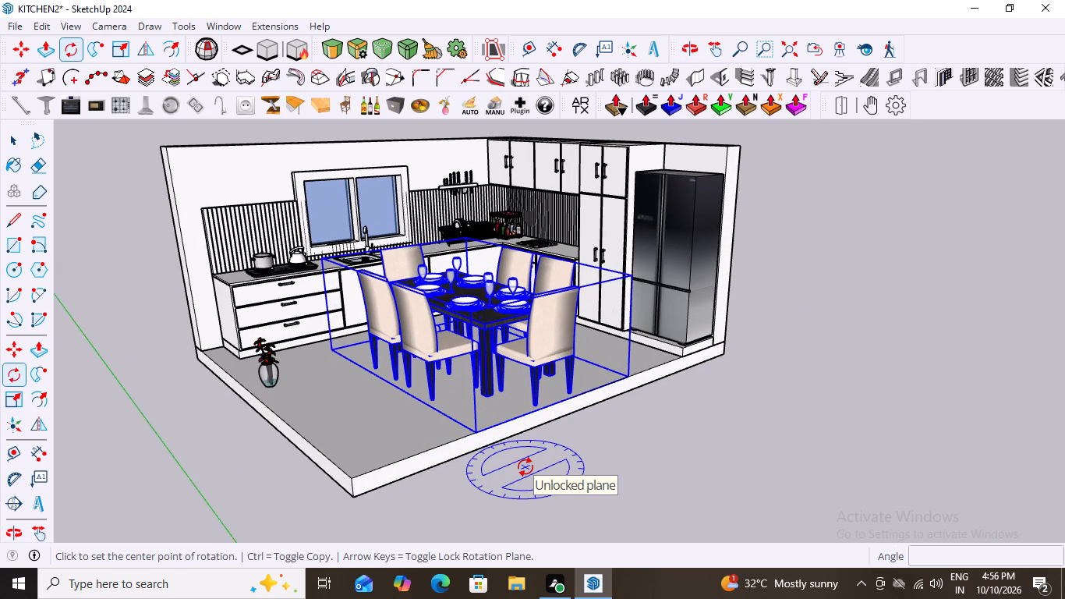
pyautogui.press('Up')
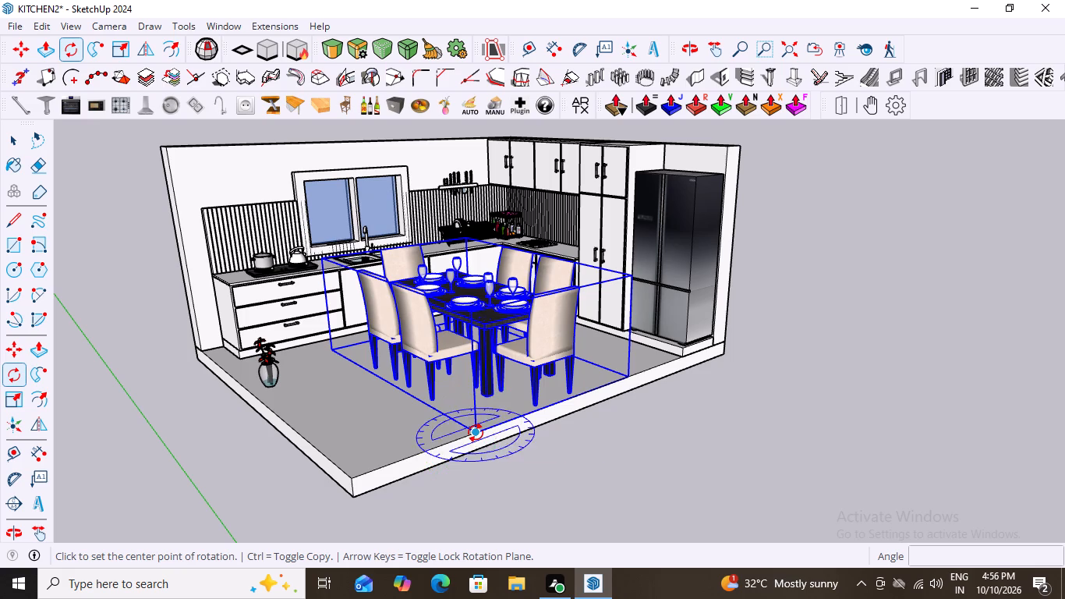
pyautogui.click(479, 432)
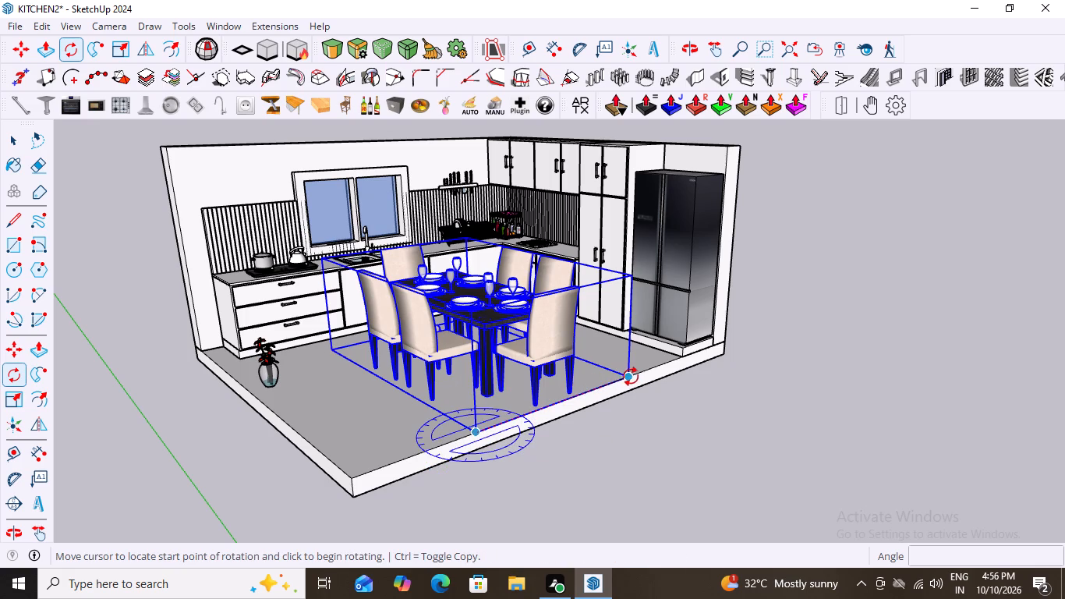
pyautogui.click(632, 377)
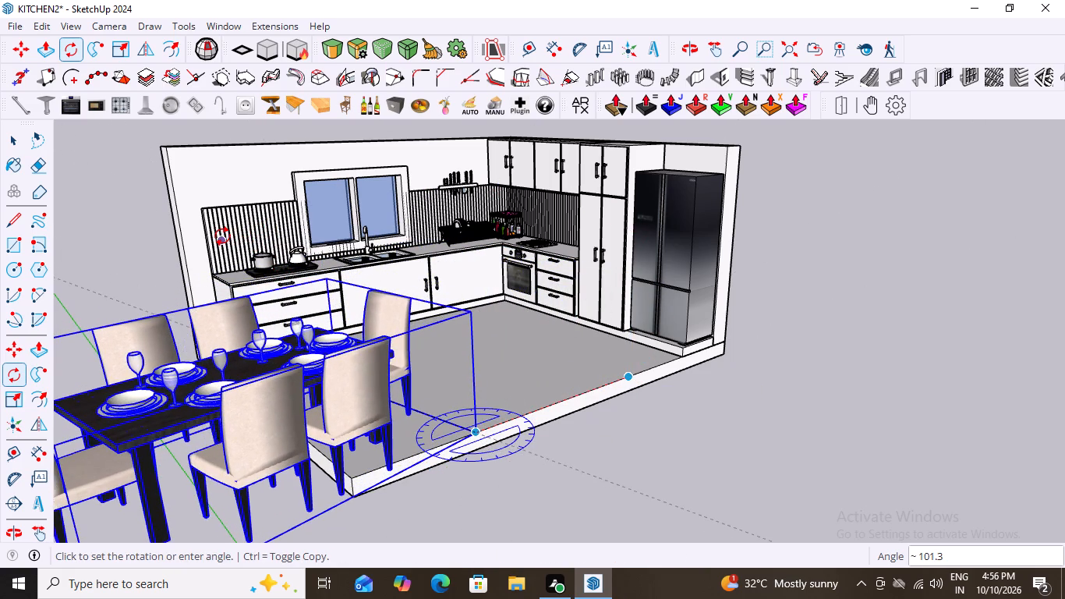
pyautogui.scroll(-10, 222, 236)
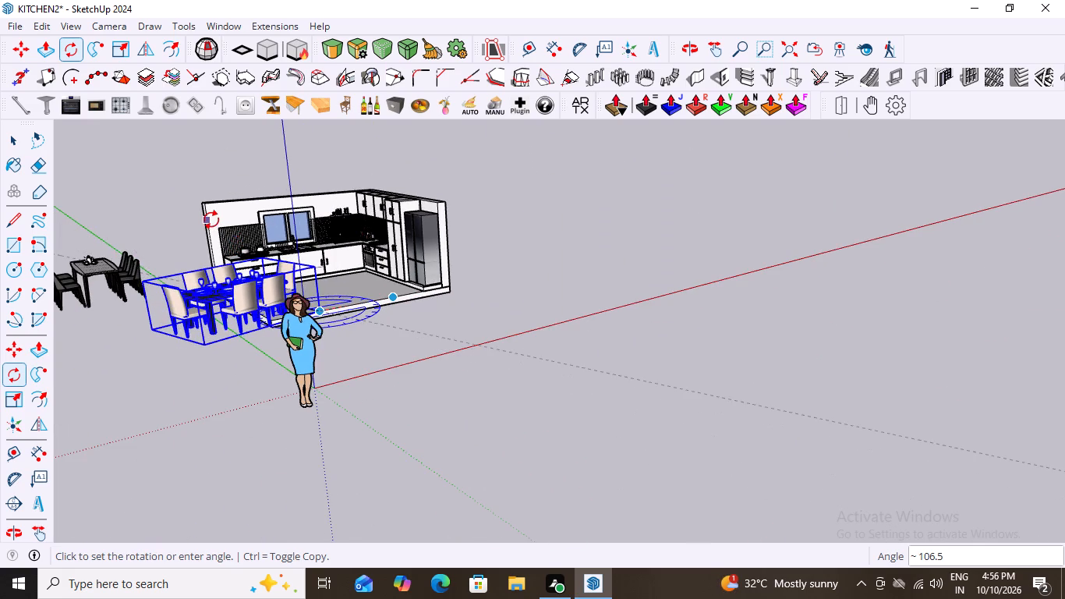
pyautogui.scroll(5, 211, 220)
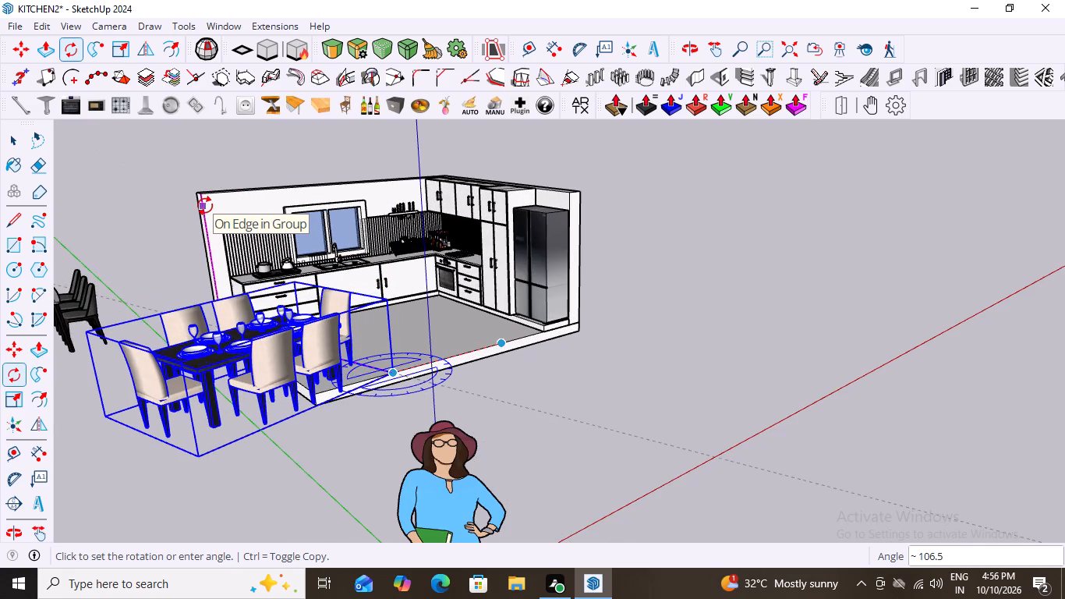
pyautogui.write('90')
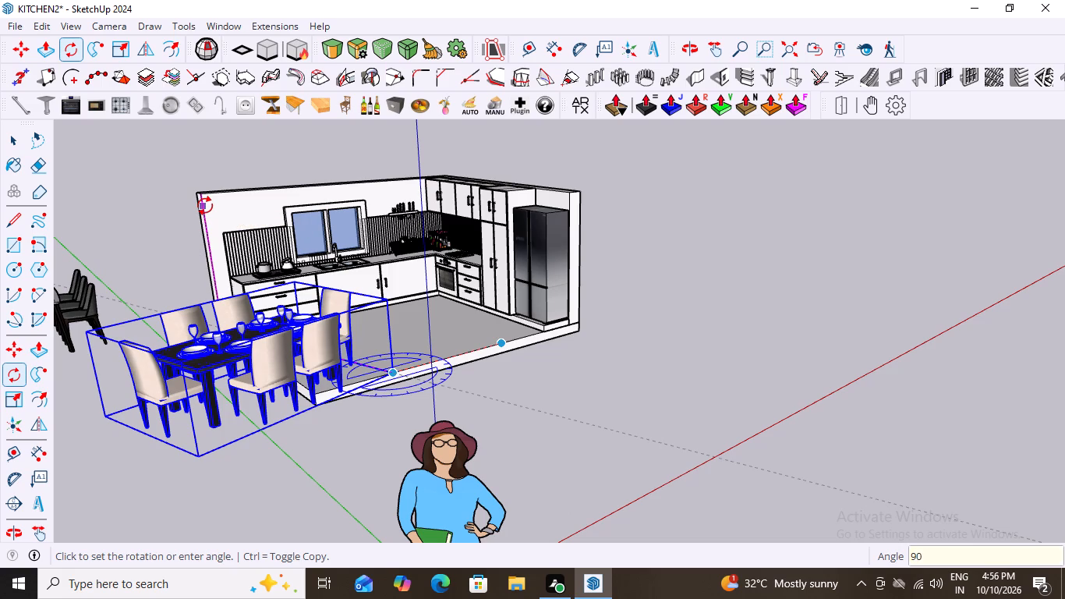
pyautogui.press('Return')
pyautogui.press('space')
pyautogui.click(650, 427)
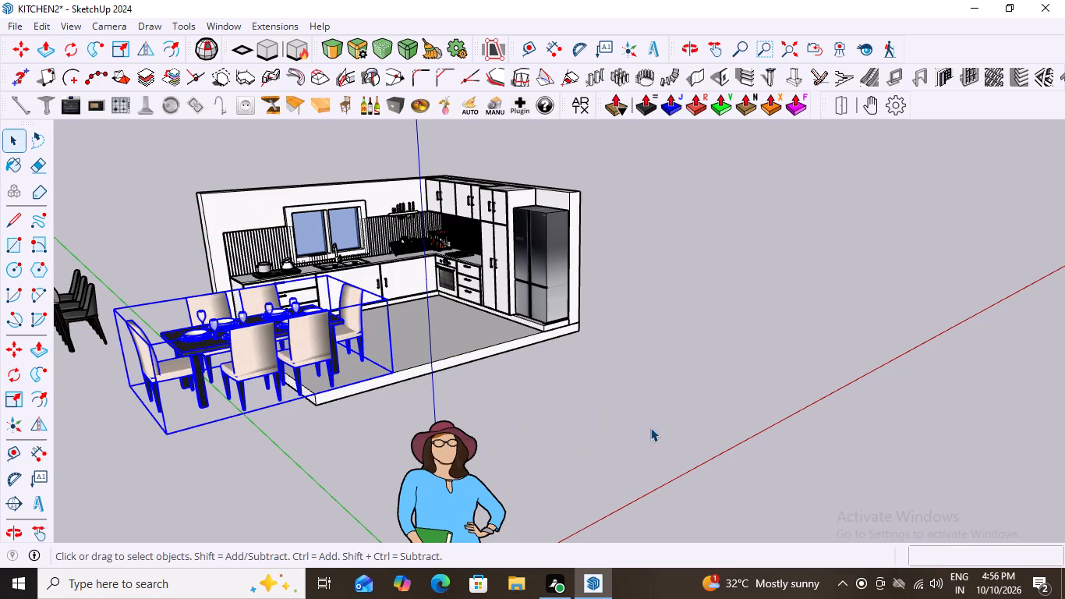
# Move the rotated black dining set about 2094 mm back onto the kitchen floor, parallel to the sink counter.
pyautogui.scroll(-7, 606, 387)
pyautogui.moveTo(466, 406); pyautogui.dragTo(334, 382, button='middle')
pyautogui.scroll(2, 370, 339)
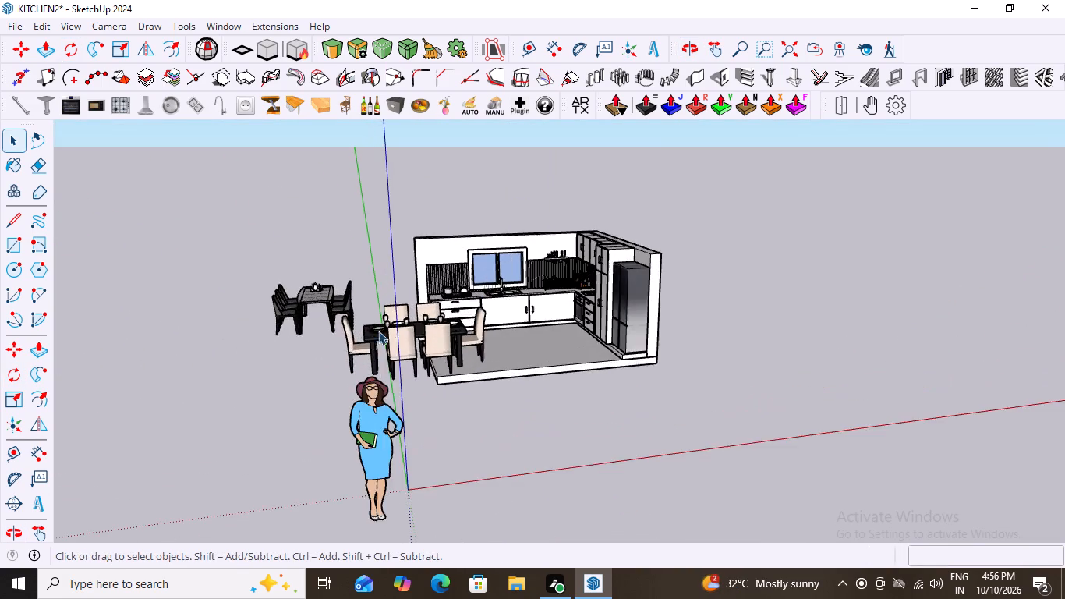
pyautogui.scroll(5, 378, 331)
pyautogui.moveTo(457, 382); pyautogui.dragTo(459, 488, button='middle')
pyautogui.scroll(-1, 460, 398)
pyautogui.scroll(3, 402, 456)
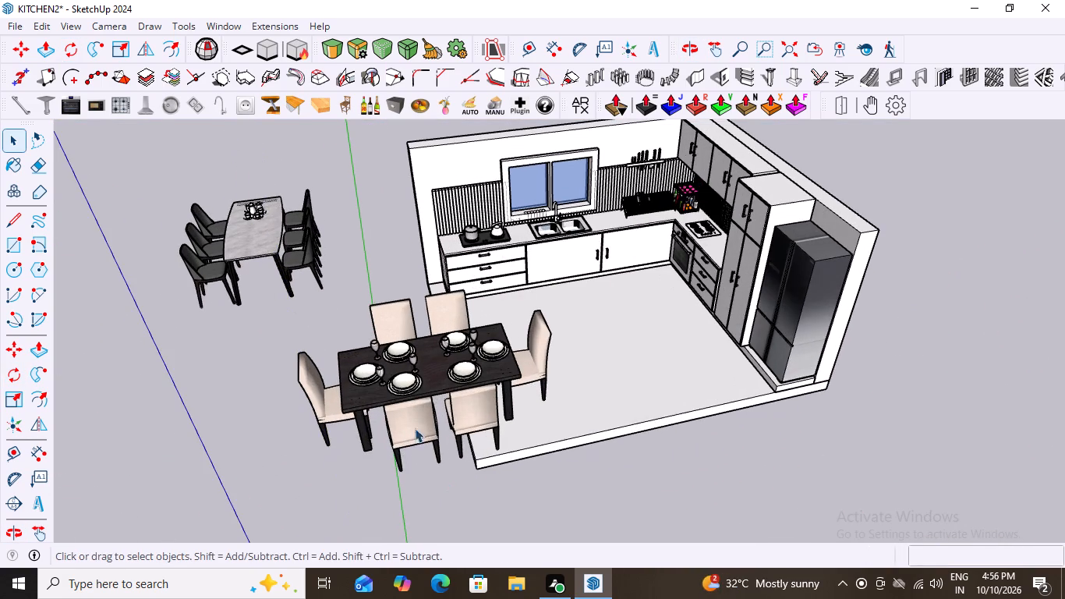
pyautogui.click(425, 377)
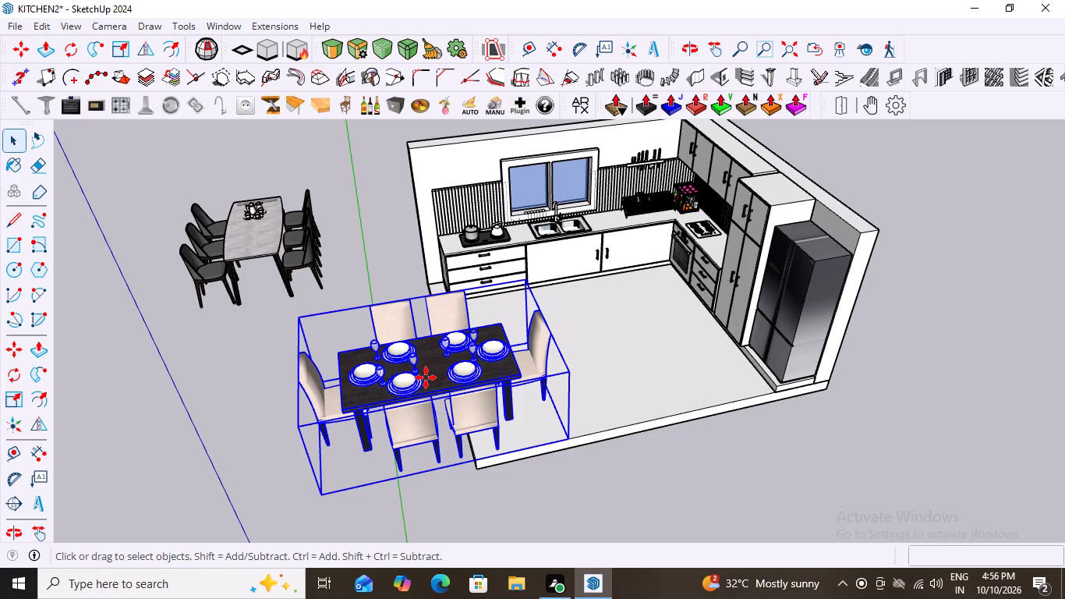
pyautogui.press('m')
pyautogui.click(572, 439)
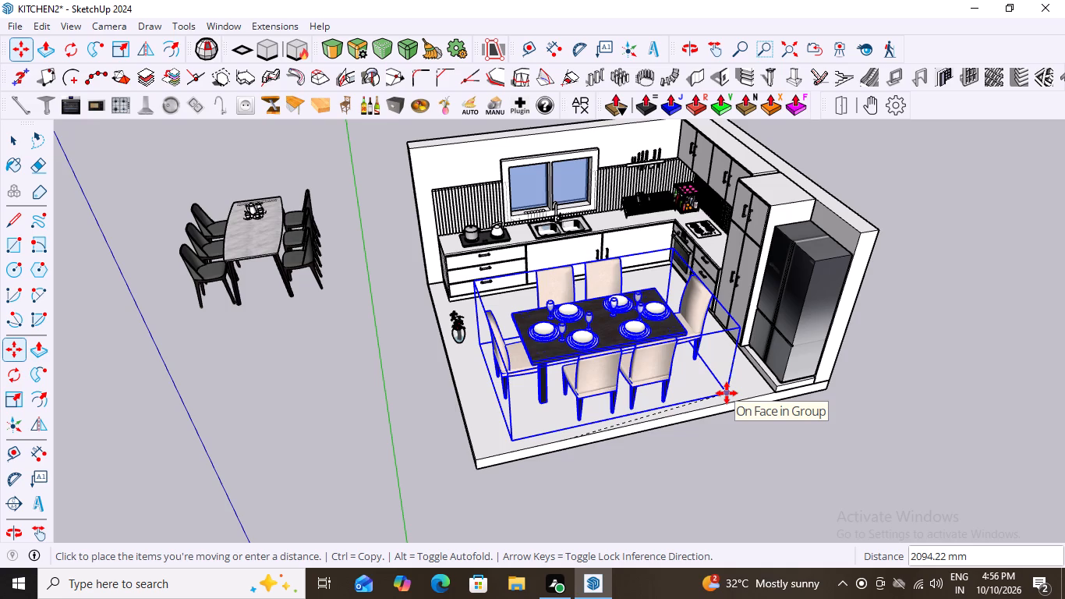
pyautogui.click(727, 393)
pyautogui.scroll(-2, 462, 420)
pyautogui.press('space')
pyautogui.click(334, 399)
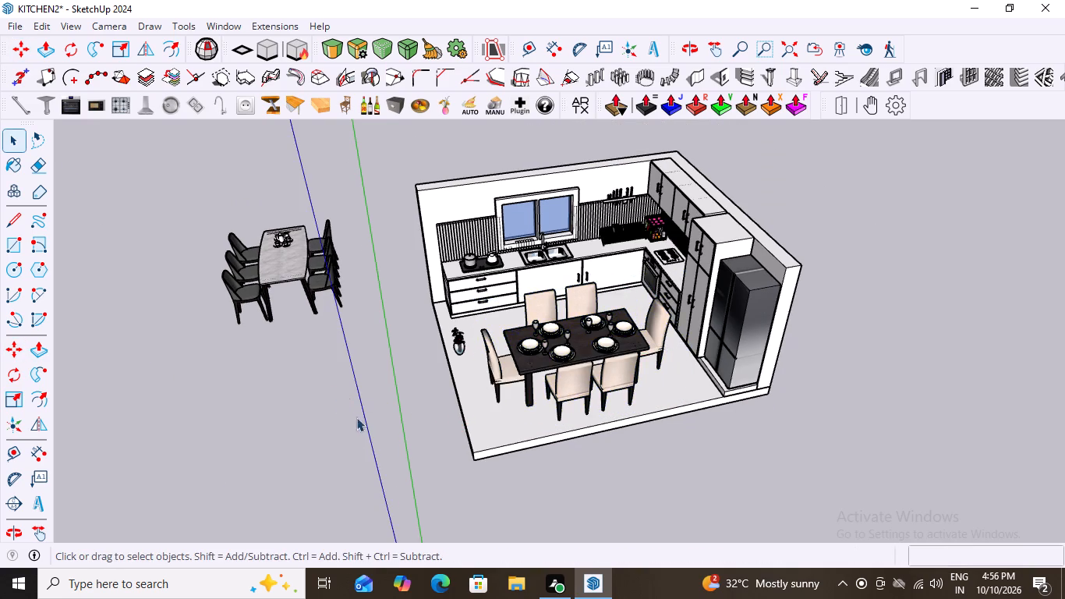
pyautogui.moveTo(374, 427); pyautogui.dragTo(611, 385, button='middle')
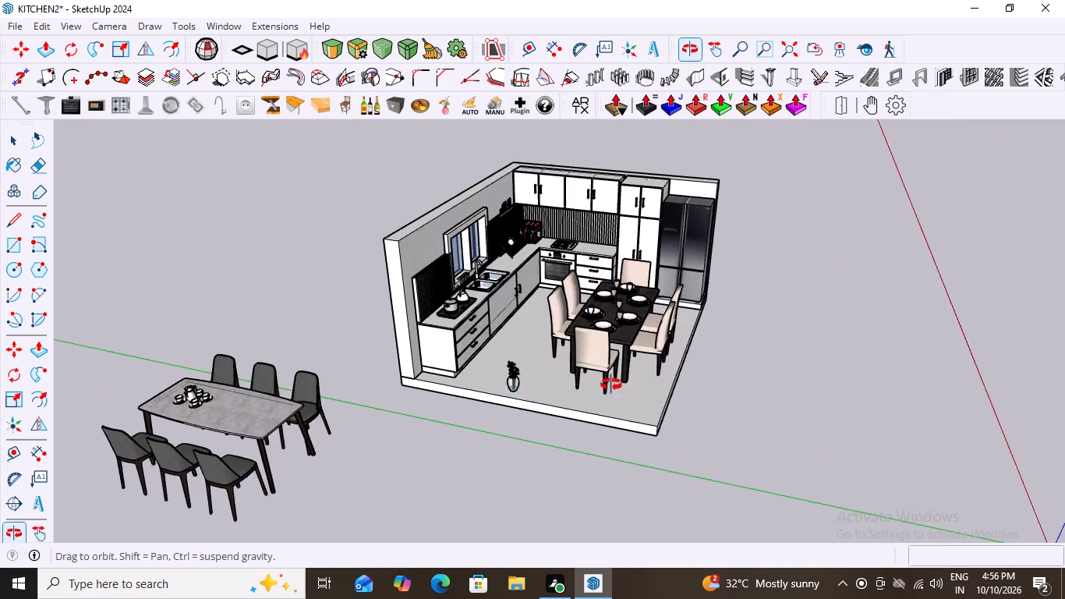
# Examine the black dining set's size and position in the kitchen from several sides, near and far.
pyautogui.moveTo(611, 385); pyautogui.dragTo(596, 409, button='middle')
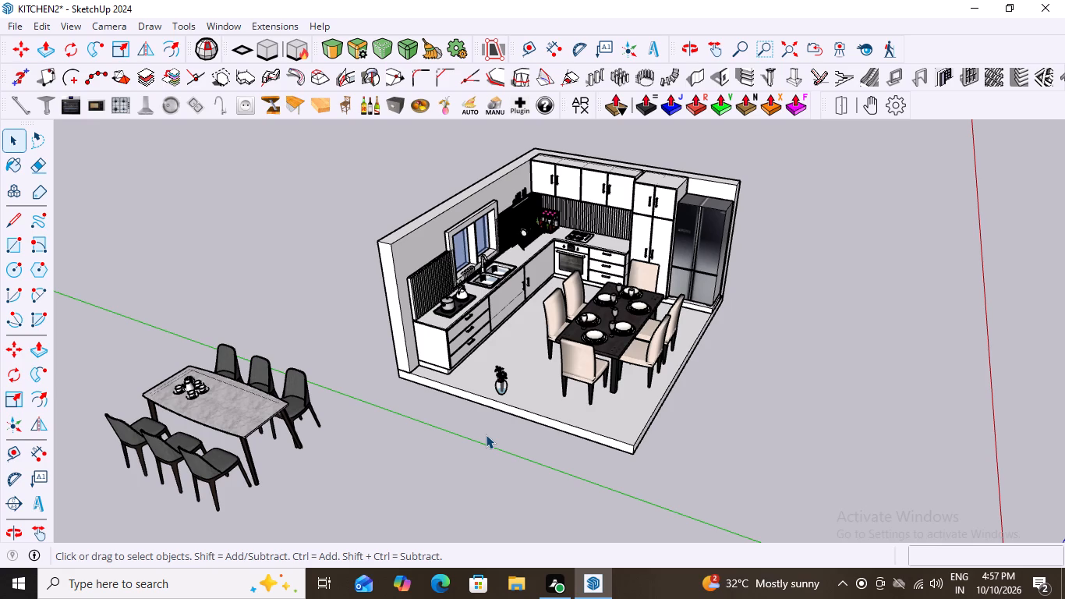
pyautogui.scroll(-4, 664, 413)
pyautogui.moveTo(684, 454); pyautogui.dragTo(540, 455, button='middle')
pyautogui.scroll(2, 588, 412)
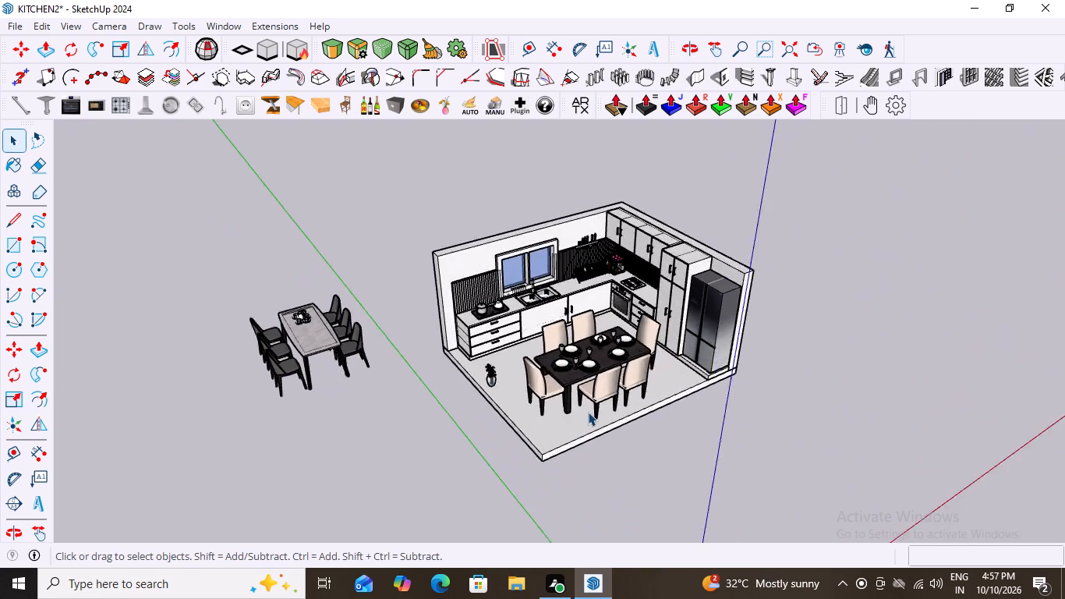
pyautogui.scroll(8, 588, 412)
pyautogui.moveTo(593, 427); pyautogui.dragTo(725, 453, button='middle')
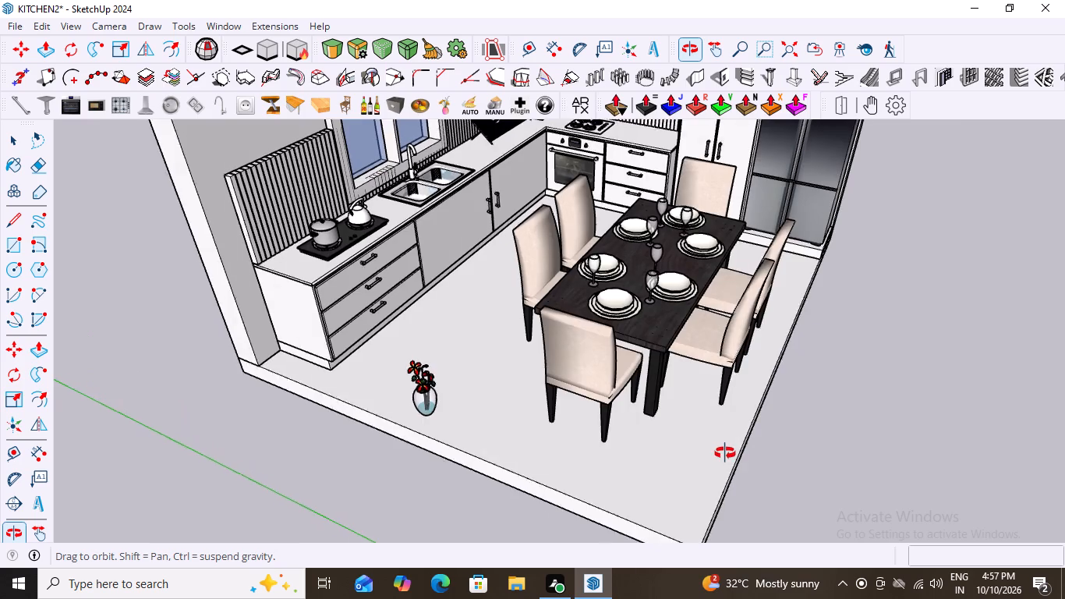
pyautogui.moveTo(725, 453); pyautogui.dragTo(636, 479, button='middle')
pyautogui.scroll(-6, 636, 479)
pyautogui.moveTo(575, 490); pyautogui.dragTo(556, 386, button='middle')
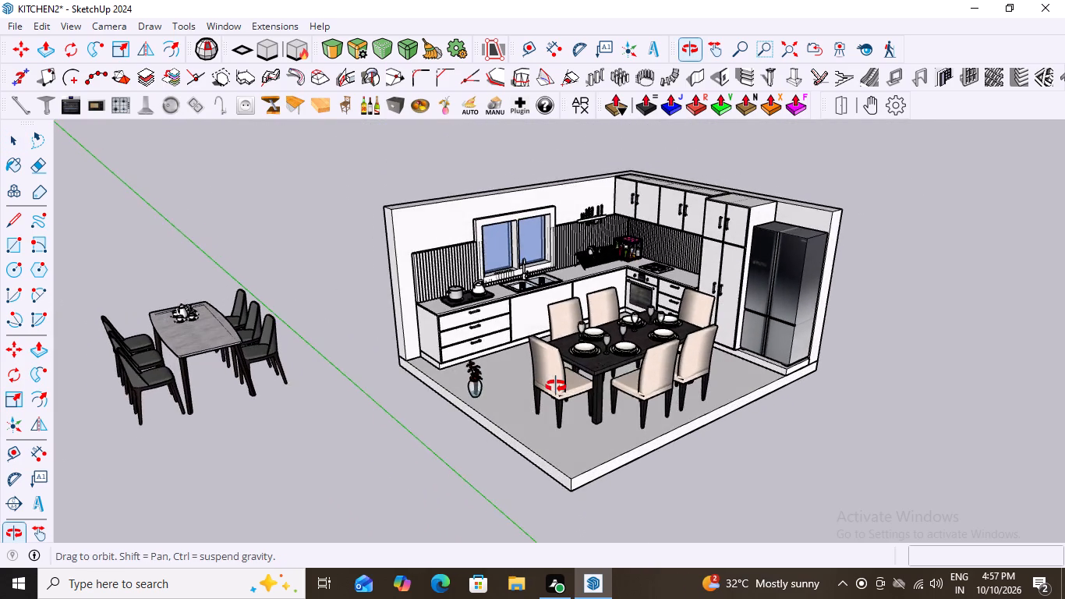
pyautogui.moveTo(556, 386); pyautogui.dragTo(555, 383, button='middle')
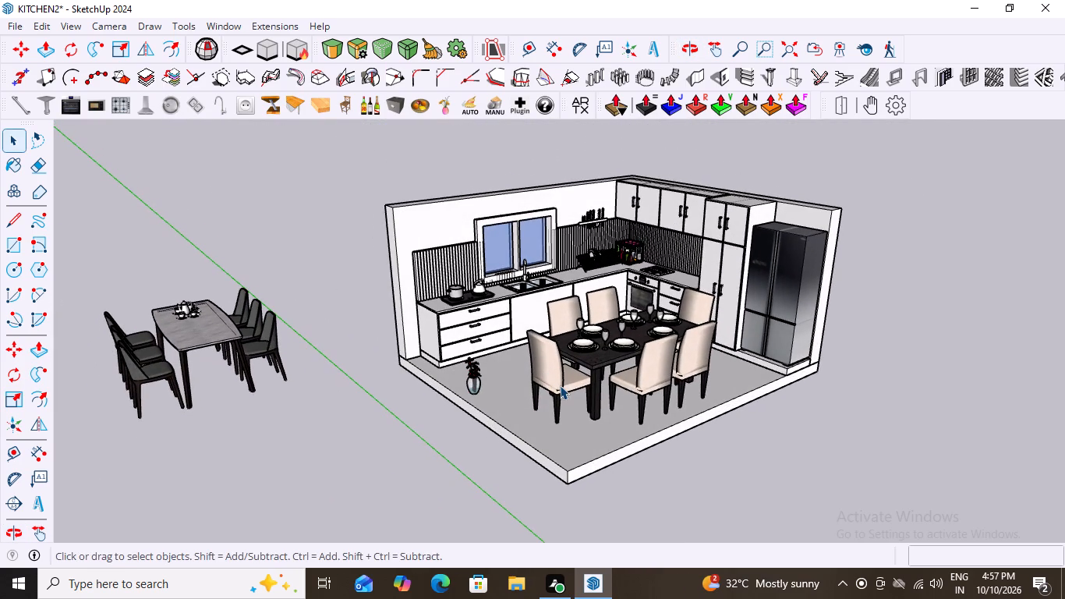
pyautogui.scroll(-3, 541, 402)
pyautogui.moveTo(591, 436); pyautogui.dragTo(458, 442, button='middle')
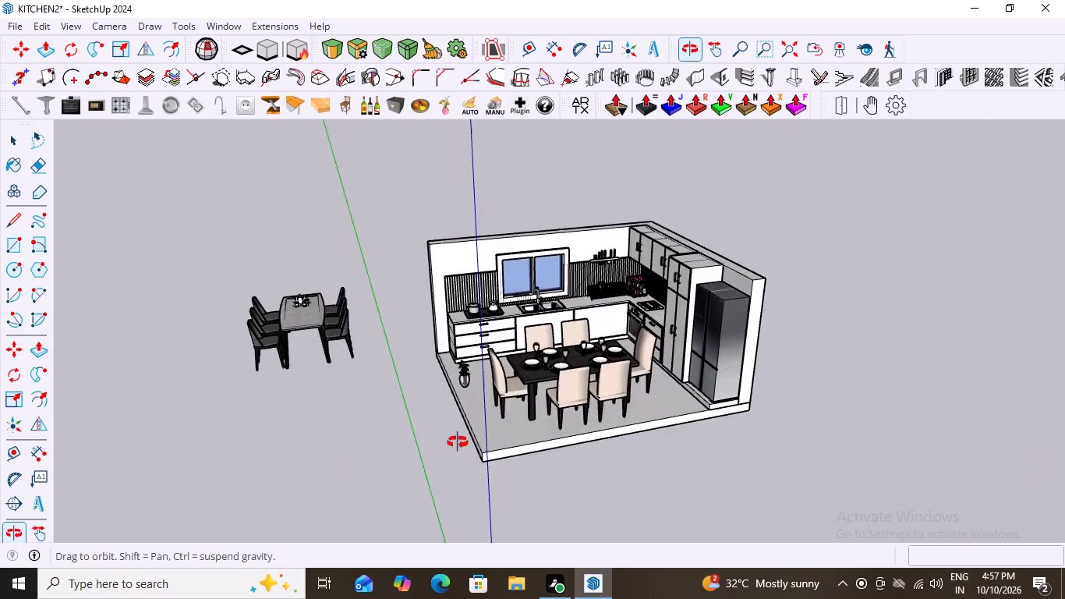
pyautogui.moveTo(458, 442); pyautogui.dragTo(468, 454, button='middle')
pyautogui.scroll(3, 479, 452)
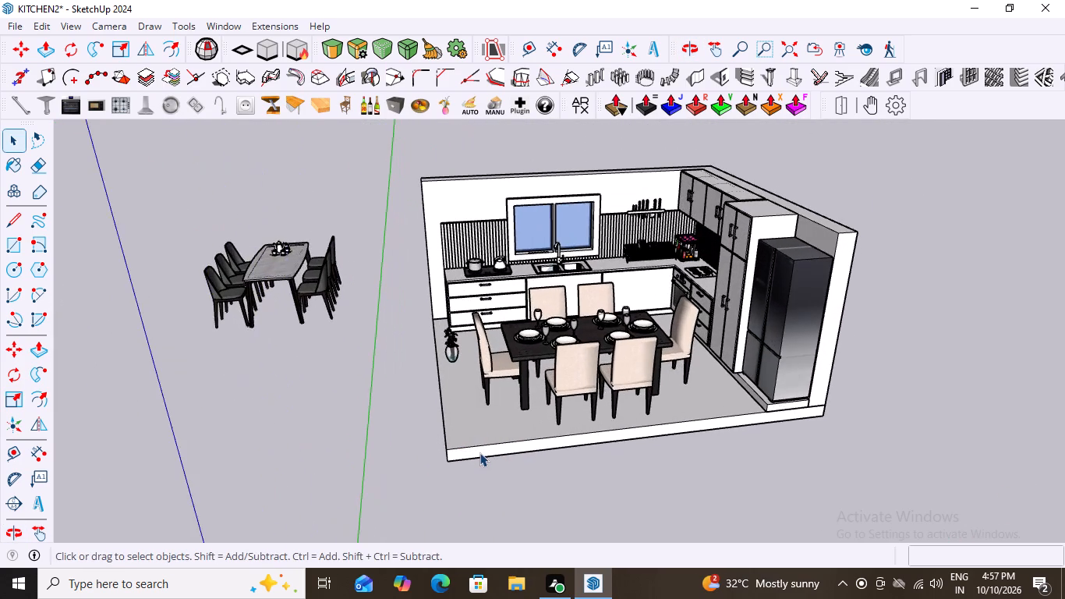
pyautogui.moveTo(479, 452); pyautogui.dragTo(704, 466, button='middle')
pyautogui.scroll(1, 704, 466)
pyautogui.scroll(3, 604, 454)
pyautogui.scroll(-2, 556, 449)
pyautogui.moveTo(586, 425); pyautogui.dragTo(580, 490, button='middle')
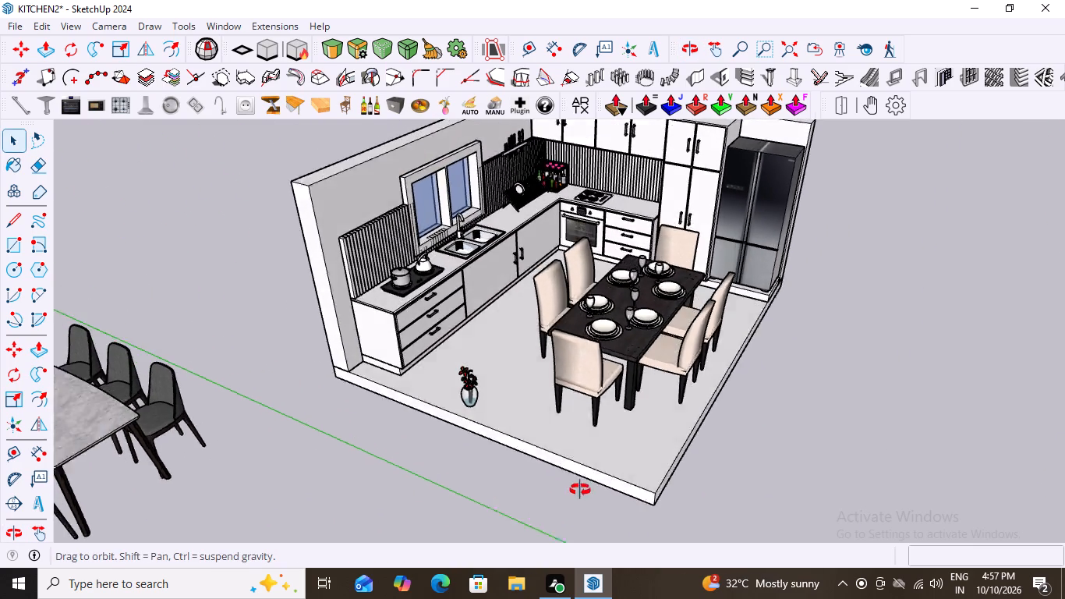
pyautogui.moveTo(580, 490); pyautogui.dragTo(571, 530, button='middle')
pyautogui.scroll(5, 582, 427)
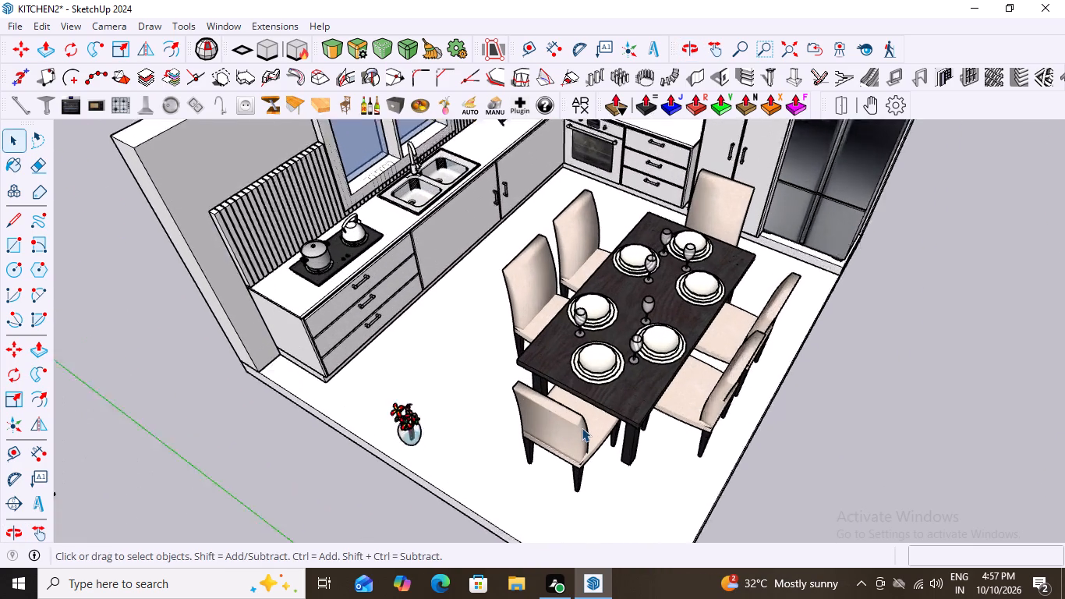
pyautogui.scroll(1, 582, 427)
pyautogui.scroll(-6, 569, 432)
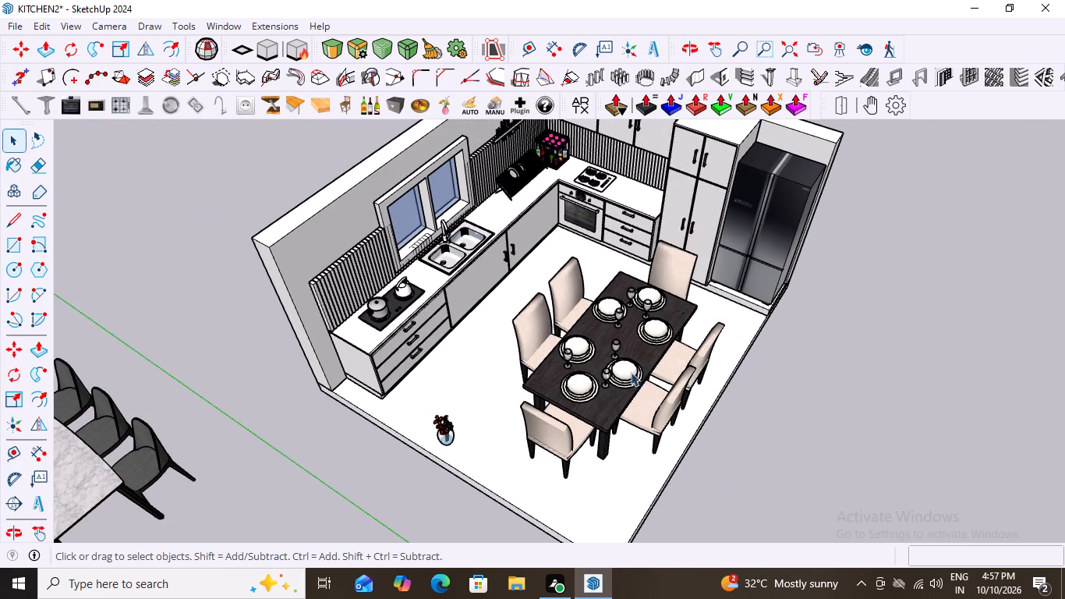
# Scale the black dining set uniformly to about 0.86 about its opposite corner.
pyautogui.click(623, 368)
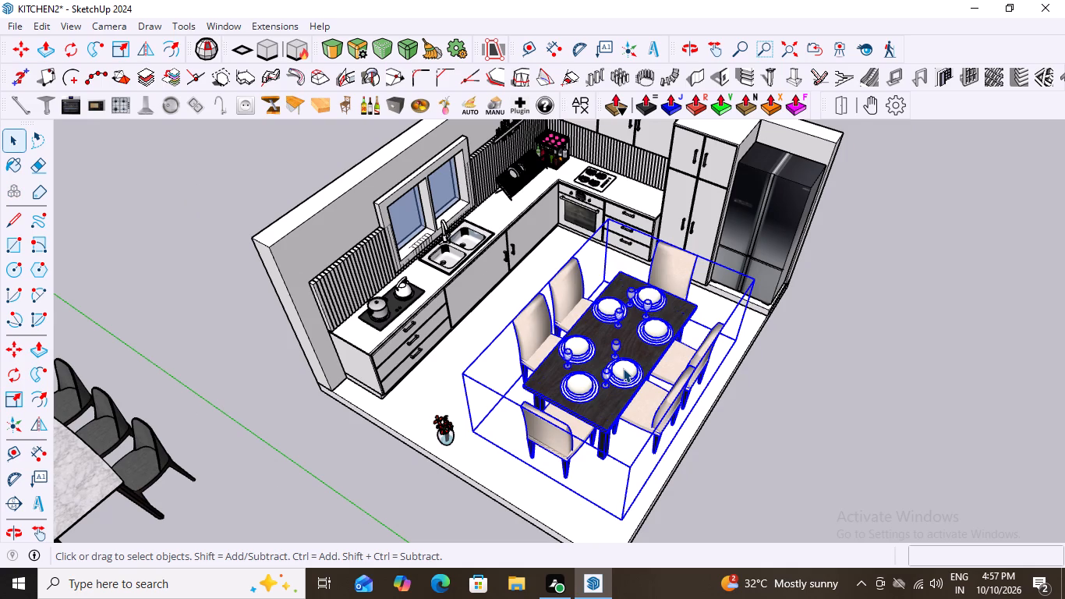
pyautogui.press('s')
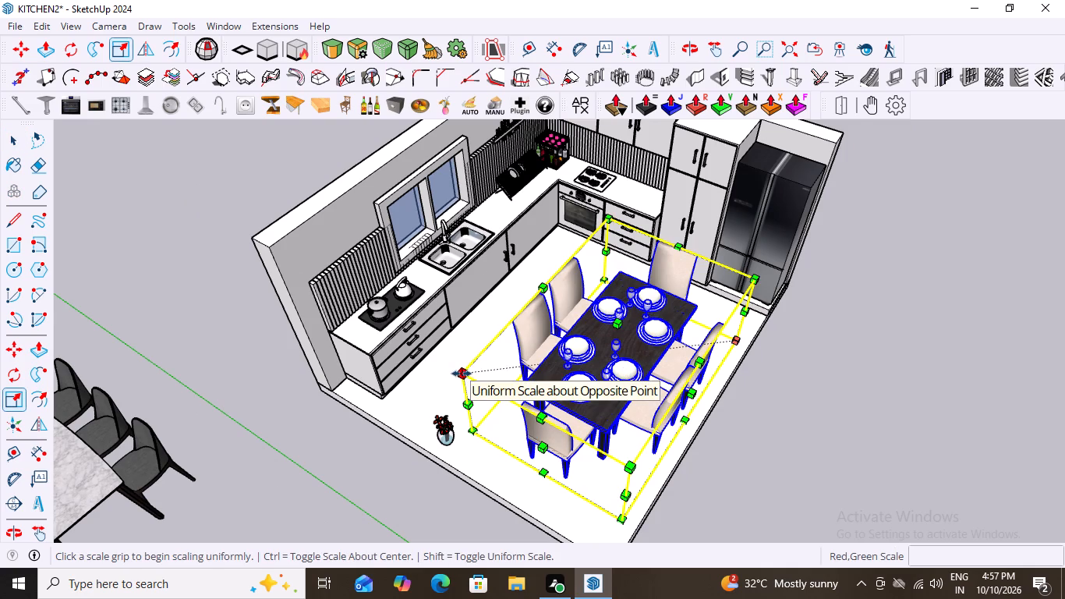
pyautogui.moveTo(465, 374); pyautogui.dragTo(515, 403)
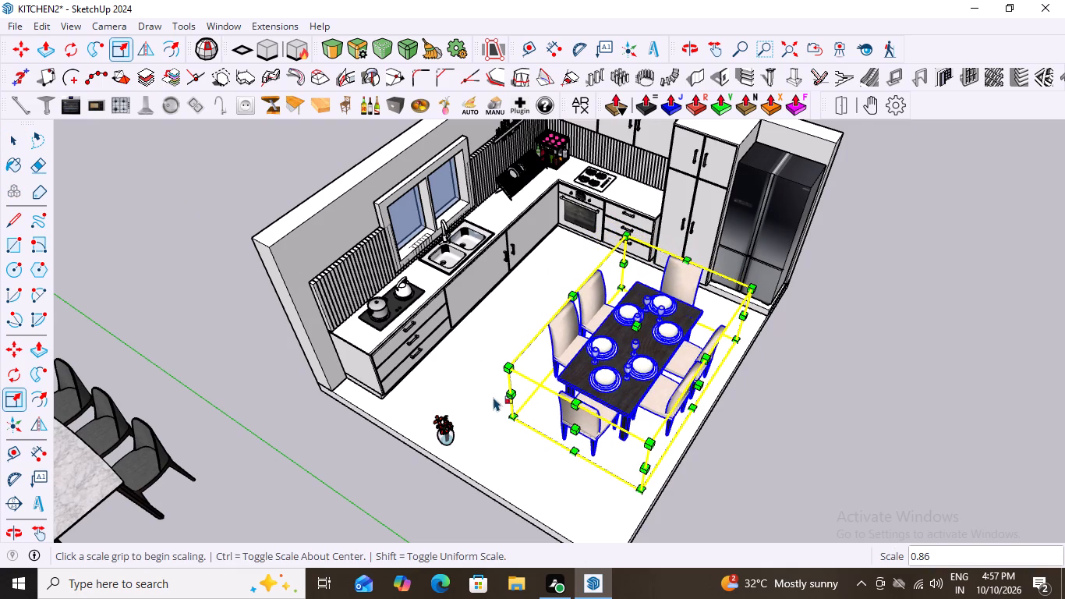
pyautogui.press('space')
pyautogui.click(771, 420)
# Move the scaled dining set about 162 mm, snapping its front bottom corner to the floor's open edge opposite the sink counter.
pyautogui.moveTo(750, 444); pyautogui.dragTo(612, 317, button='middle')
pyautogui.scroll(-2, 571, 394)
pyautogui.moveTo(567, 413); pyautogui.dragTo(529, 376, button='middle')
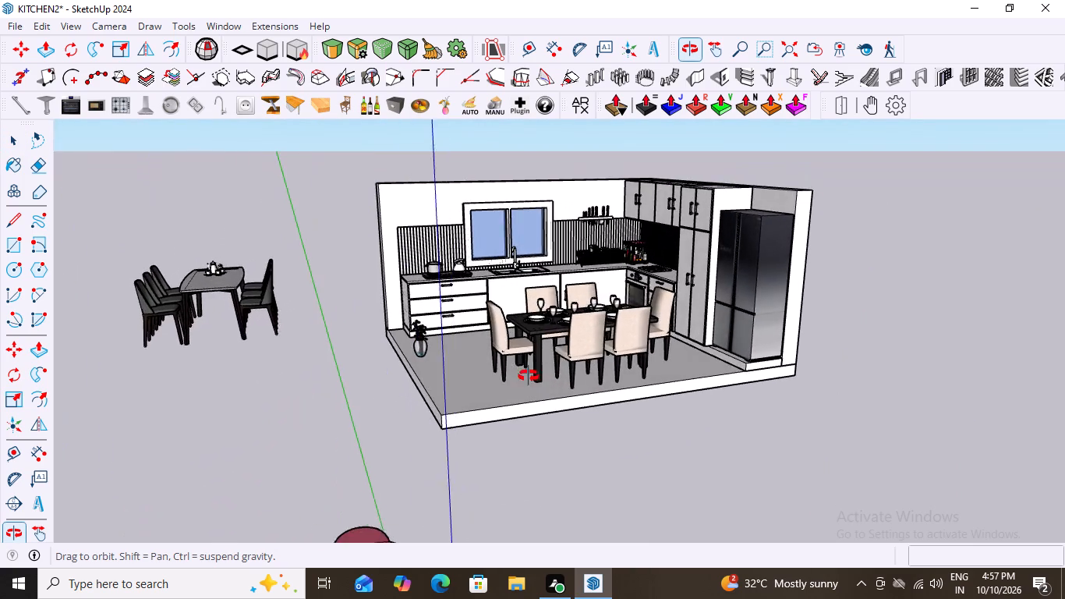
pyautogui.moveTo(529, 376); pyautogui.dragTo(643, 480, button='middle')
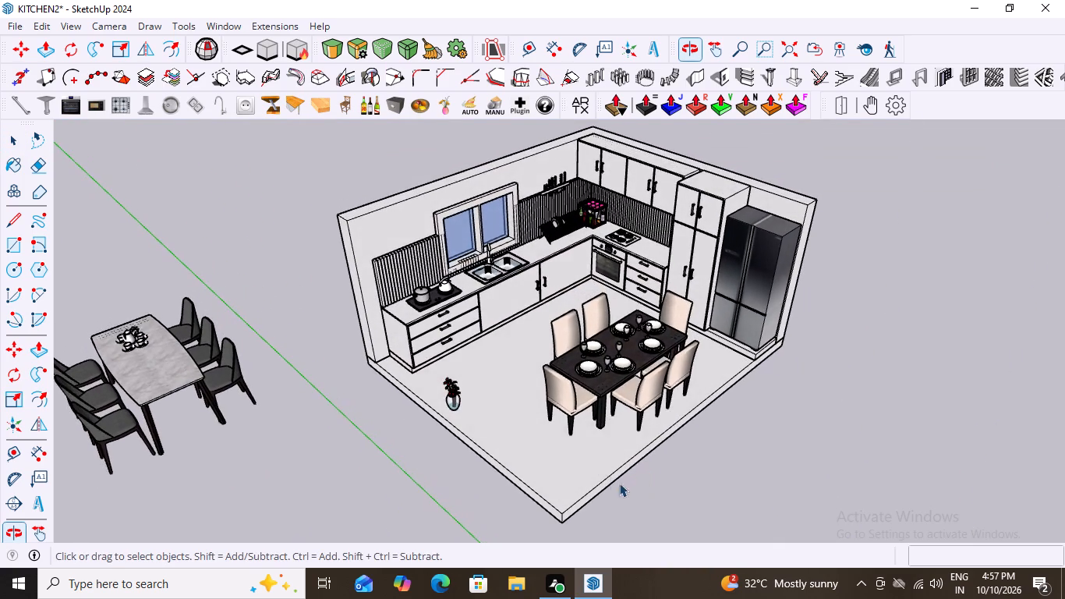
pyautogui.scroll(5, 594, 416)
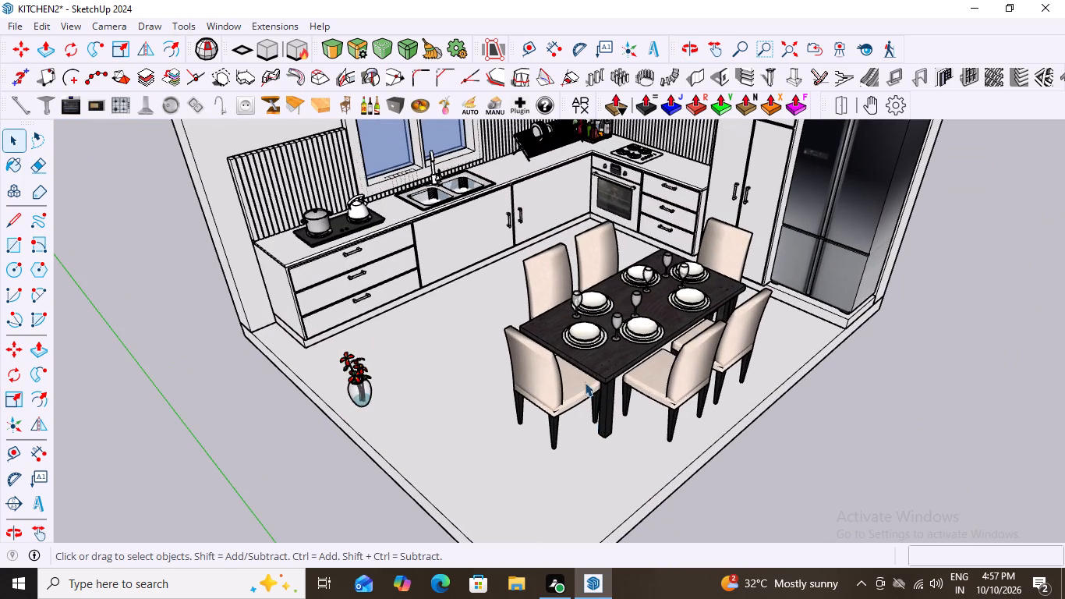
pyautogui.click(580, 363)
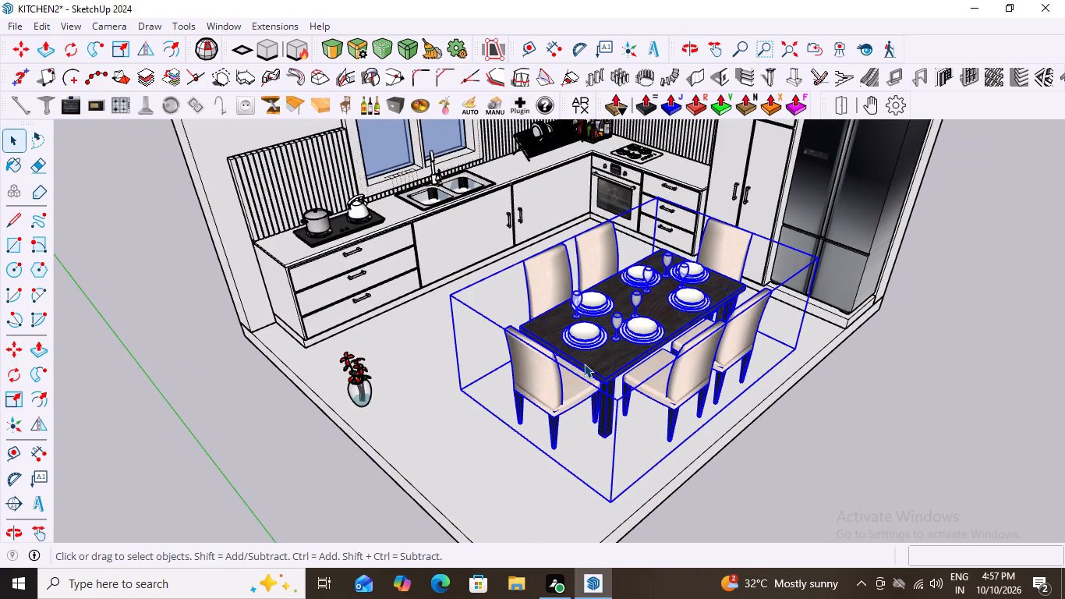
pyautogui.press('m')
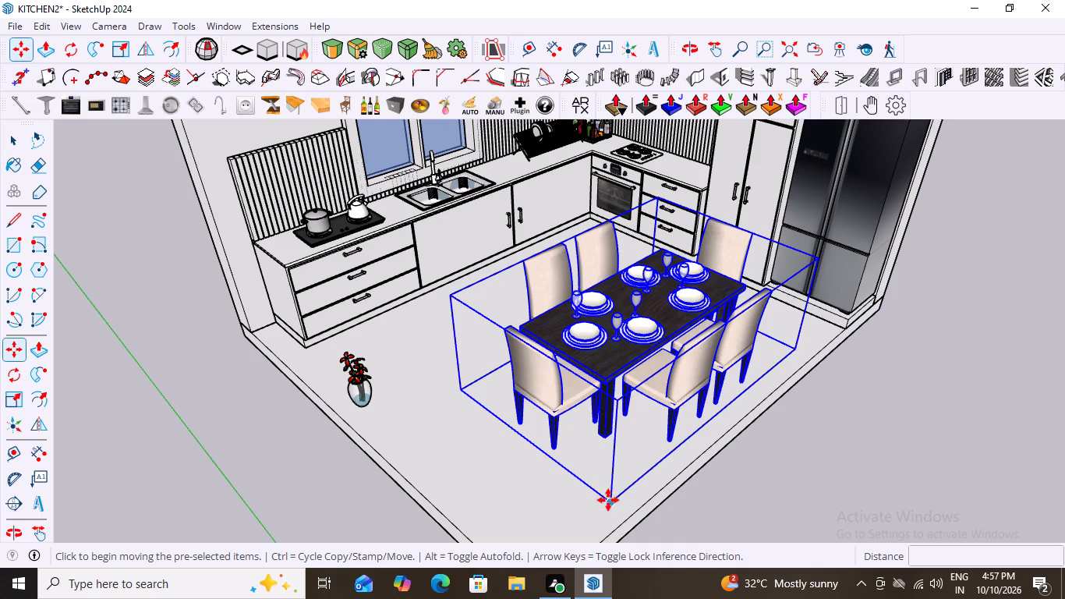
pyautogui.click(608, 500)
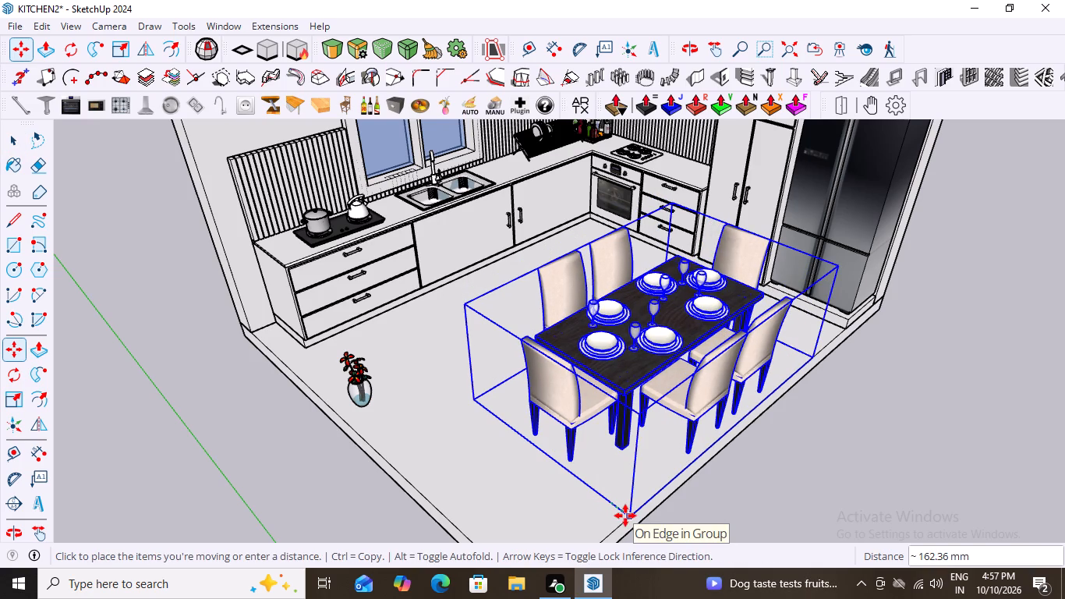
pyautogui.click(625, 516)
pyautogui.scroll(-3, 480, 459)
pyautogui.press('space')
pyautogui.click(745, 472)
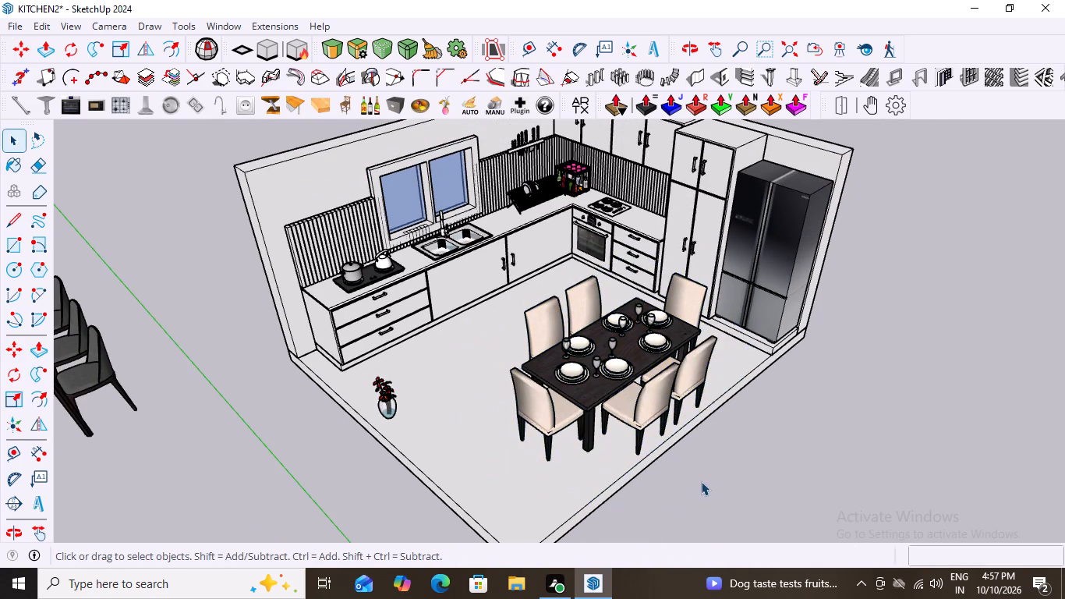
# Examine the kitchen from several sides to check the scaled dining set's fit and clearance to the counters.
pyautogui.moveTo(680, 481); pyautogui.dragTo(666, 431, button='middle')
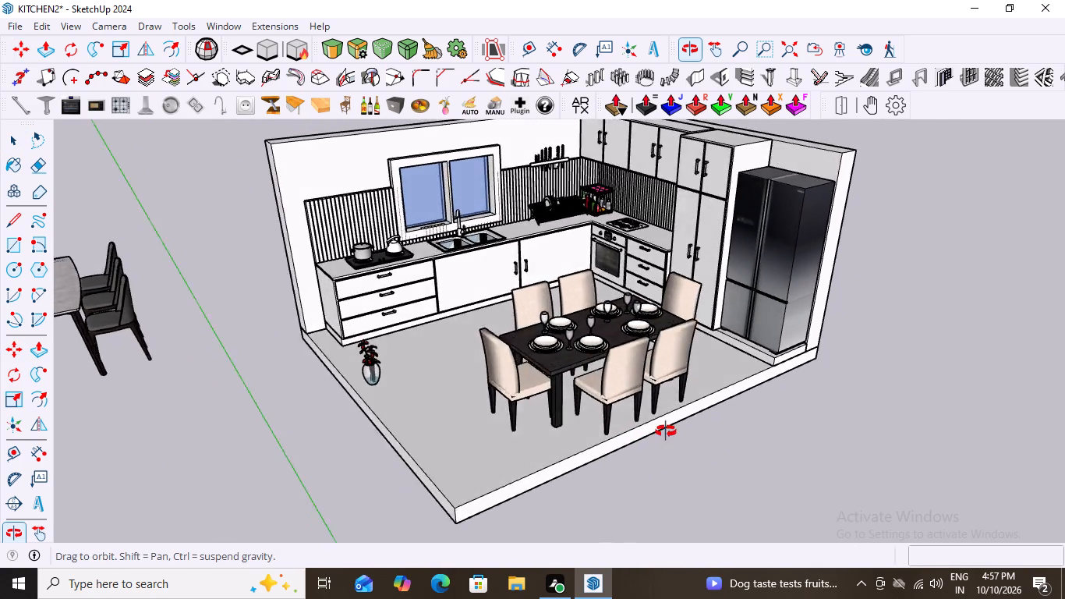
pyautogui.moveTo(666, 431); pyautogui.dragTo(692, 424, button='middle')
pyautogui.moveTo(571, 452); pyautogui.dragTo(388, 463, button='middle')
pyautogui.scroll(-1, 451, 446)
pyautogui.moveTo(471, 447); pyautogui.dragTo(549, 457, button='middle')
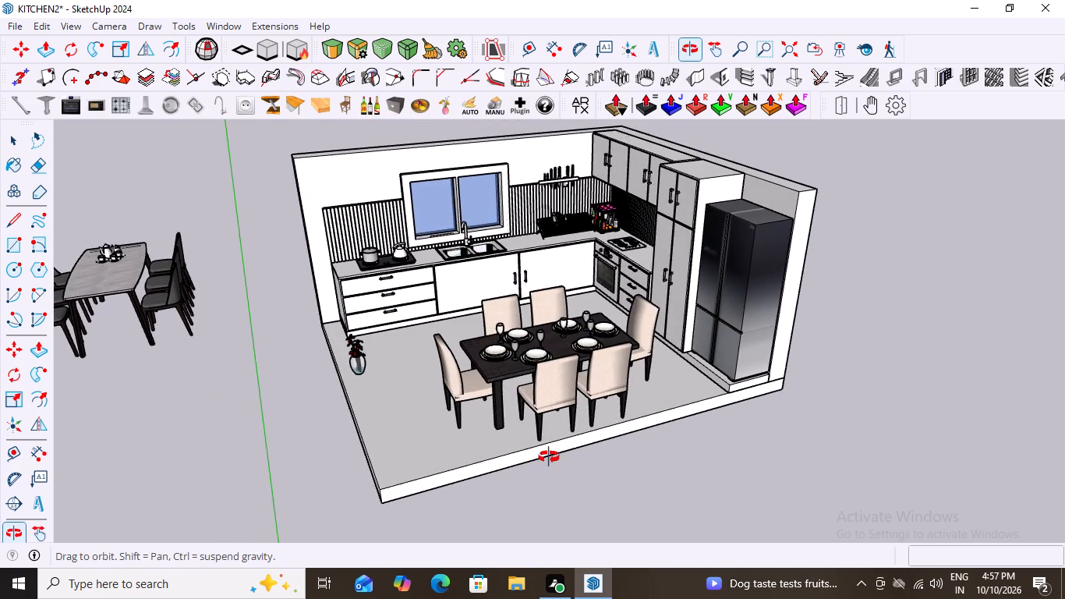
pyautogui.moveTo(549, 457); pyautogui.dragTo(486, 455, button='middle')
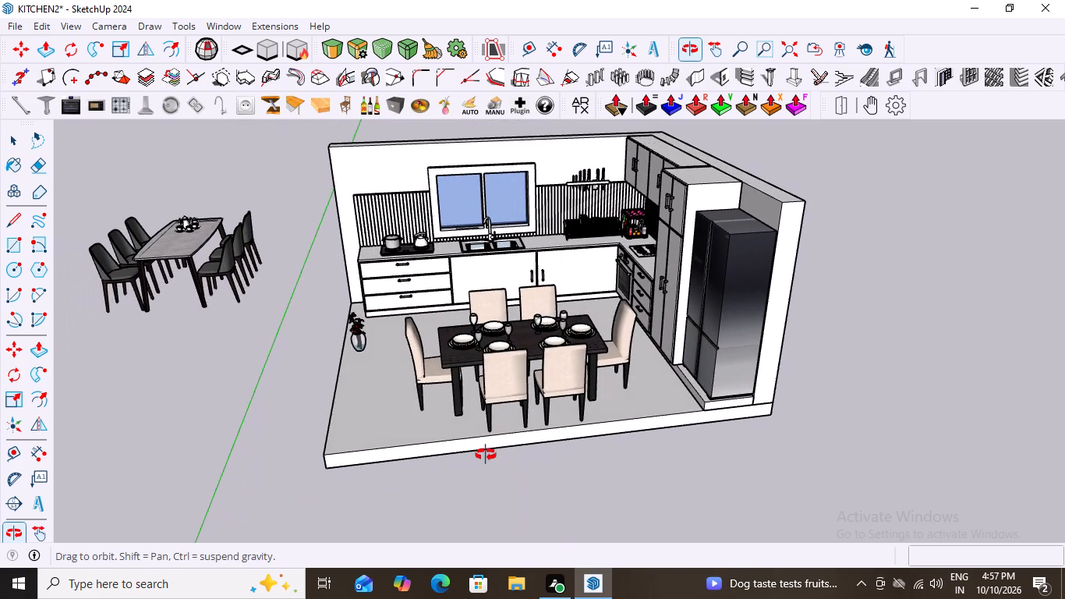
pyautogui.moveTo(486, 455); pyautogui.dragTo(597, 487, button='middle')
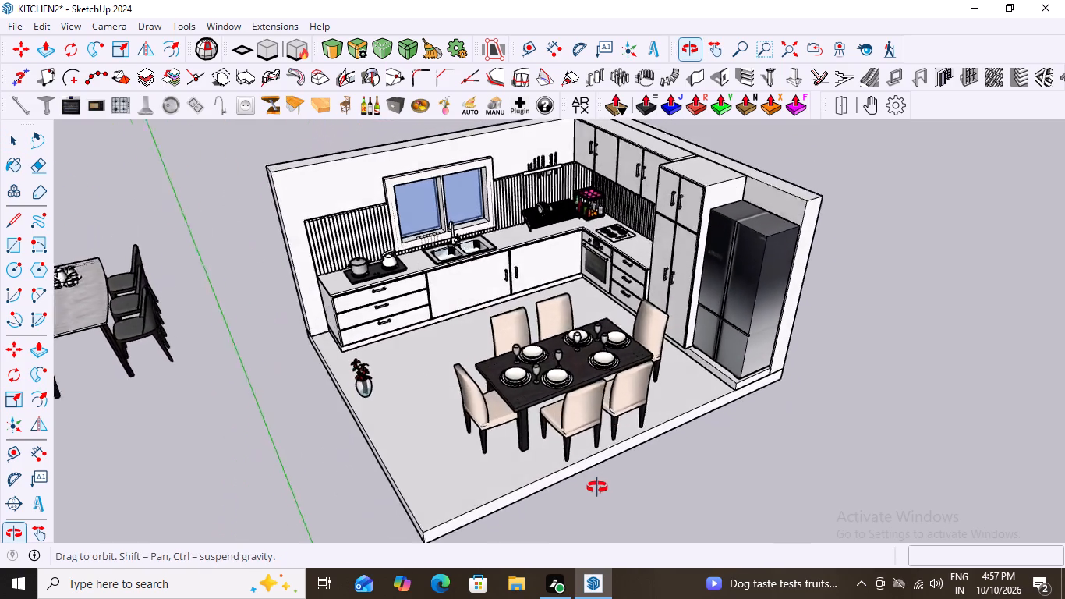
pyautogui.moveTo(597, 487); pyautogui.dragTo(508, 505, button='middle')
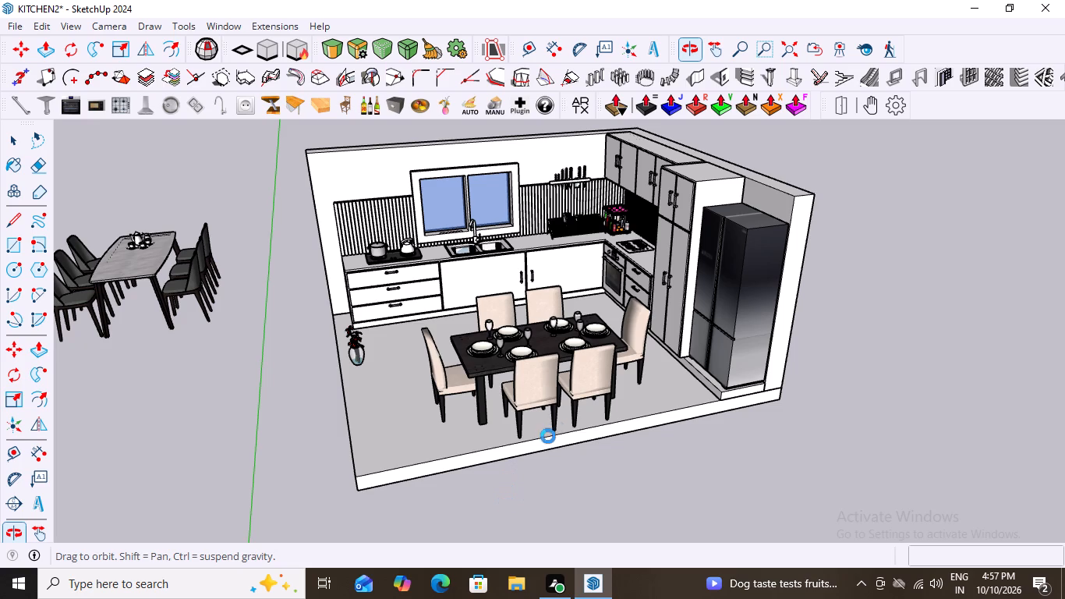
pyautogui.moveTo(557, 429); pyautogui.dragTo(538, 509, button='middle')
pyautogui.moveTo(571, 438); pyautogui.dragTo(851, 457, button='middle')
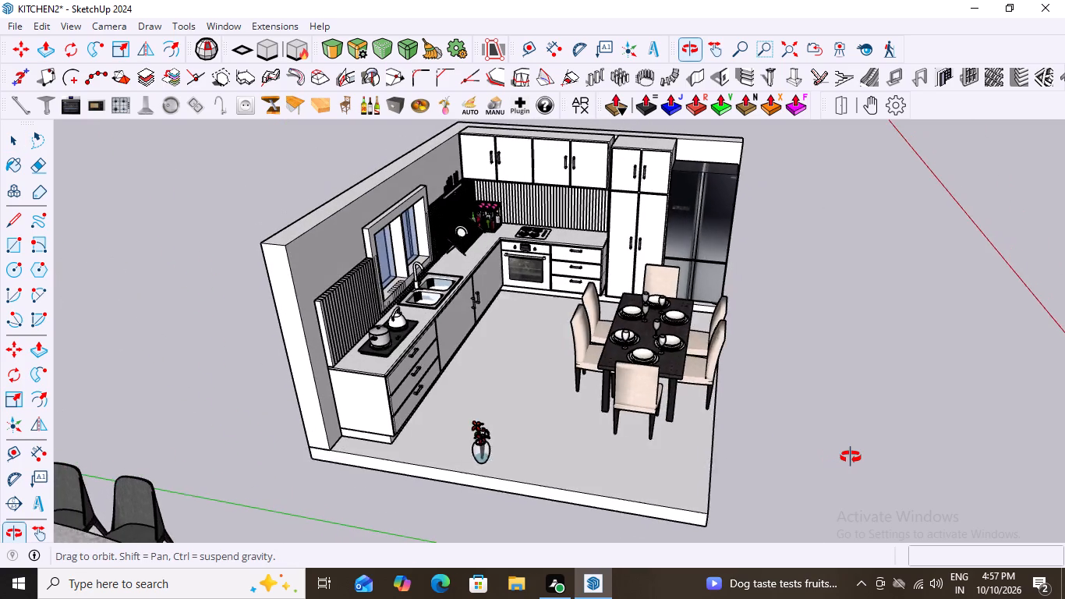
pyautogui.moveTo(851, 457); pyautogui.dragTo(852, 457, button='middle')
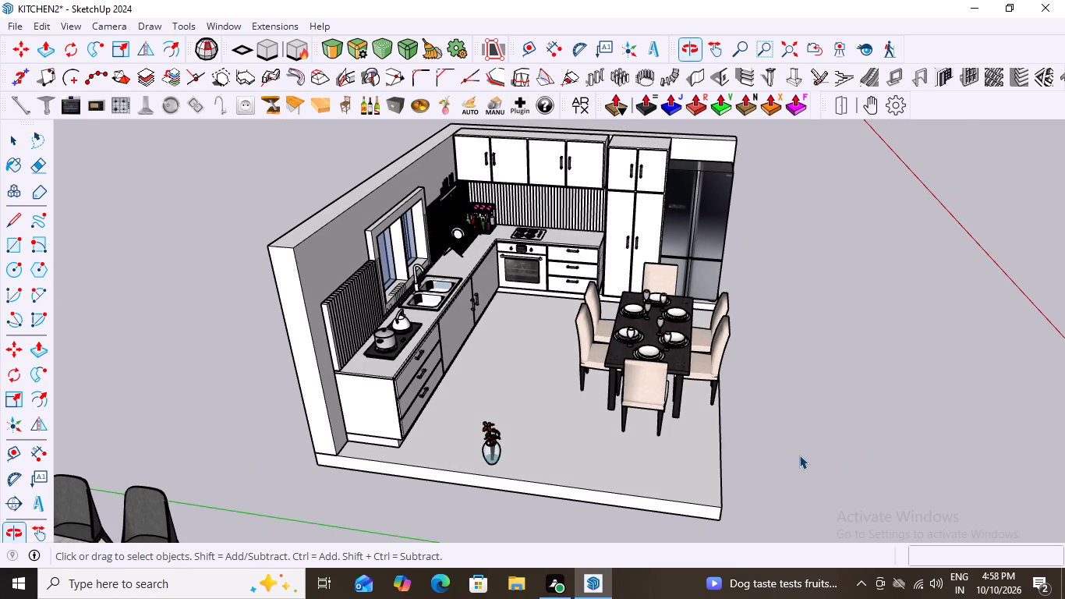
pyautogui.scroll(3, 796, 452)
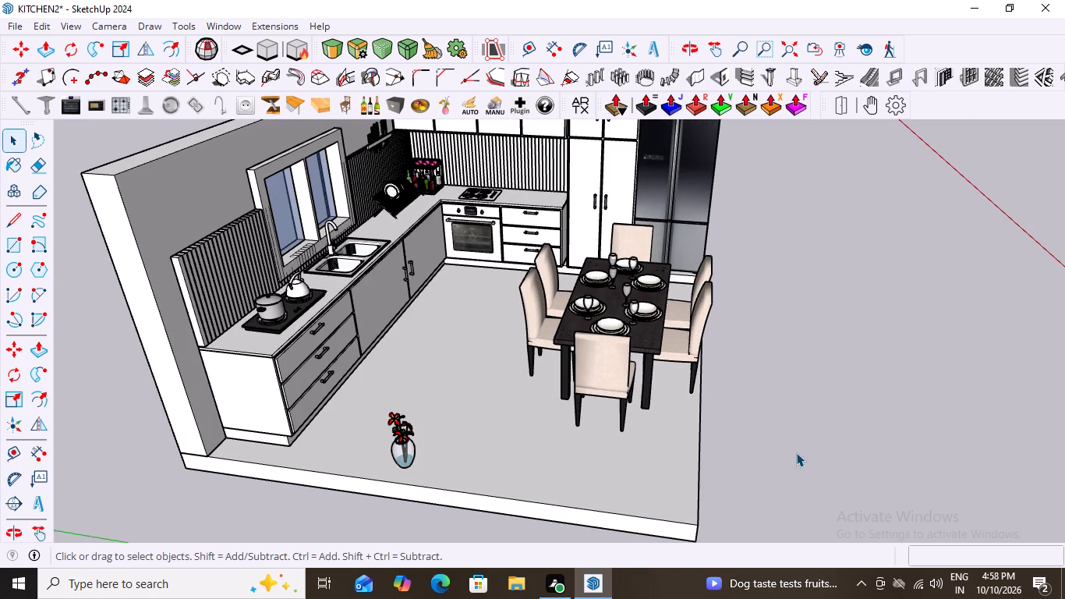
pyautogui.scroll(-4, 796, 452)
pyautogui.moveTo(741, 472); pyautogui.dragTo(581, 496, button='middle')
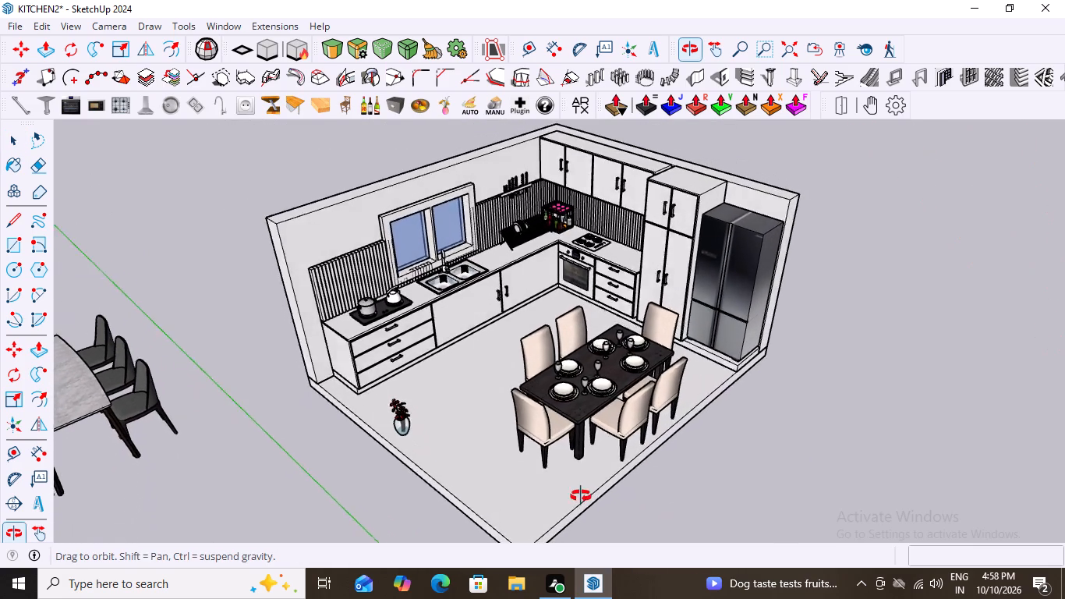
pyautogui.moveTo(581, 496); pyautogui.dragTo(556, 498, button='middle')
pyautogui.scroll(3, 387, 290)
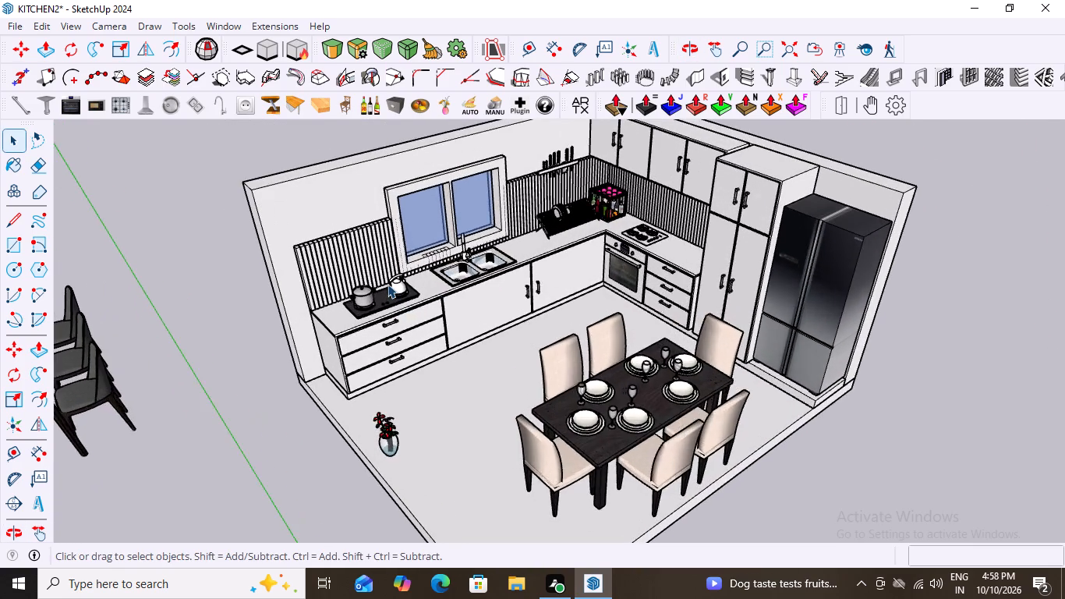
# Move the pot and kettle, with their burners and knobs, about 2764 mm from the counter's black hob plate onto the dining table.
pyautogui.scroll(2, 387, 284)
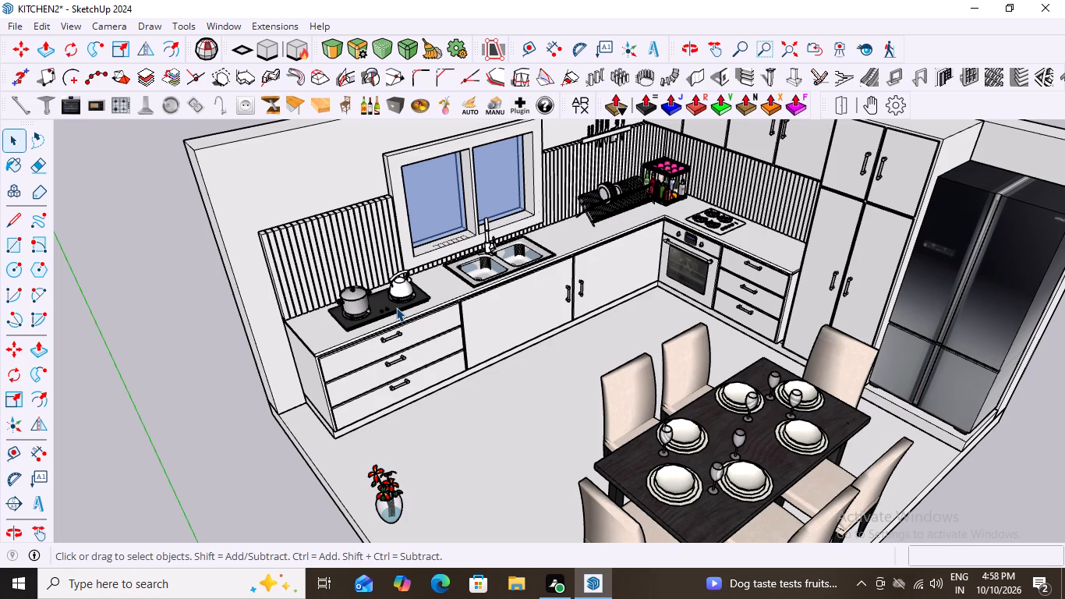
pyautogui.scroll(8, 355, 294)
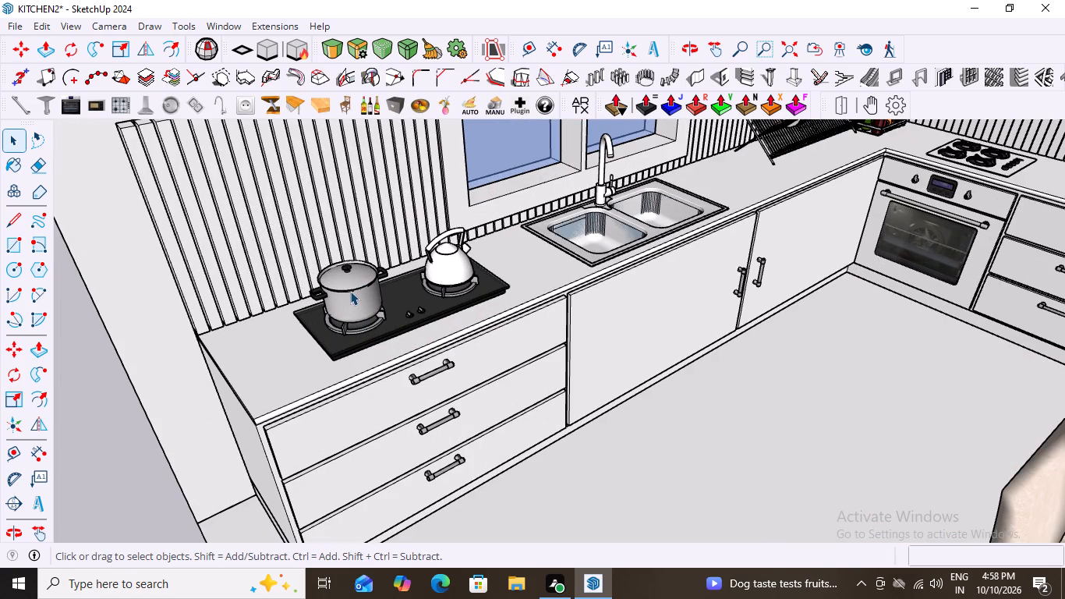
pyautogui.click(350, 291)
pyautogui.doubleClick(350, 291)
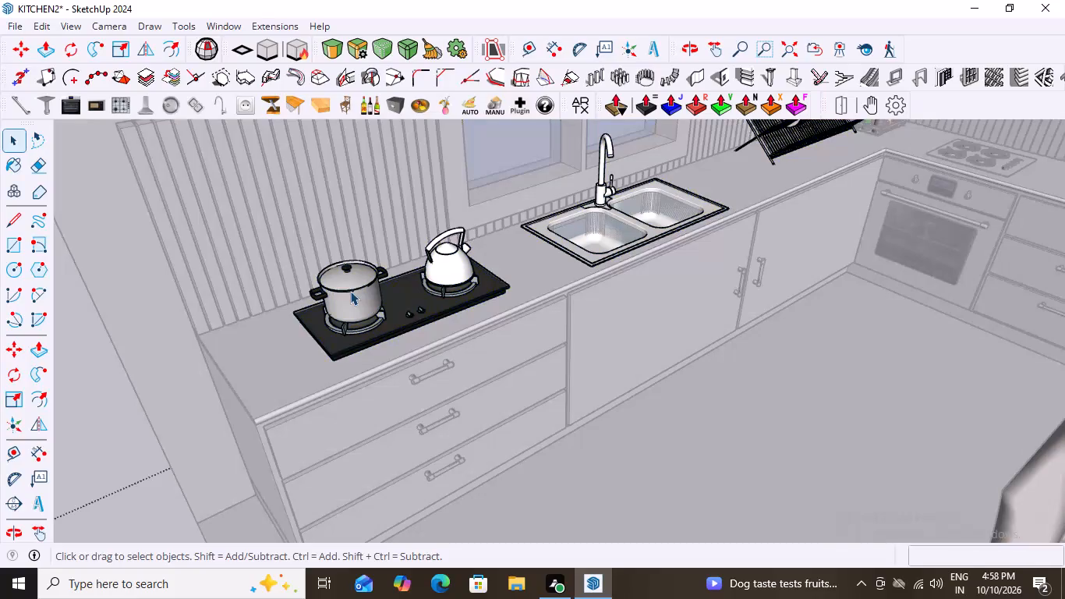
pyautogui.click(350, 291)
pyautogui.click(350, 291)
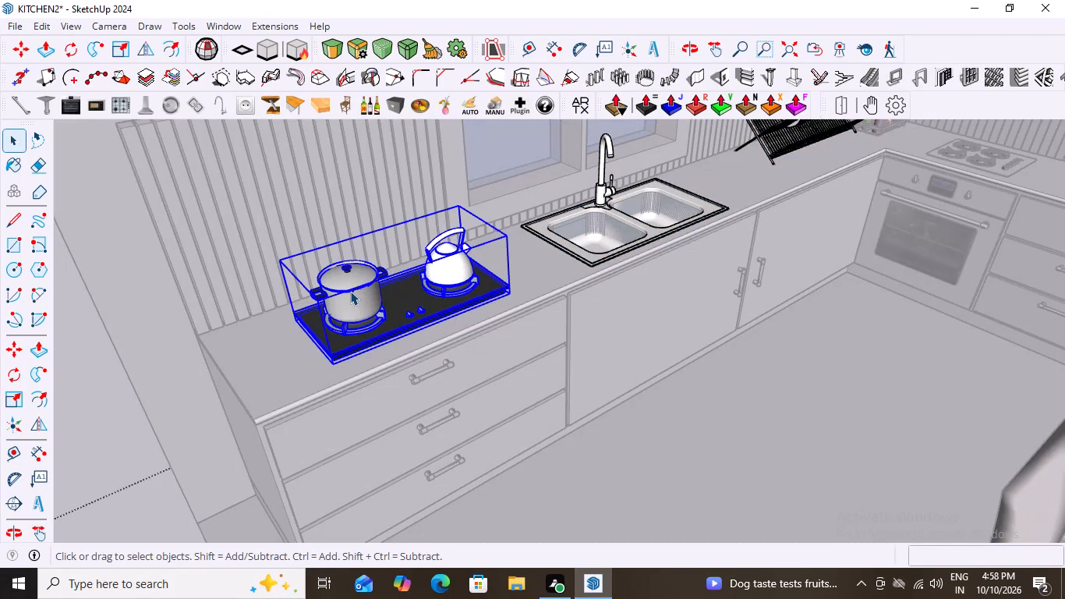
pyautogui.click(350, 291)
pyautogui.click(350, 291)
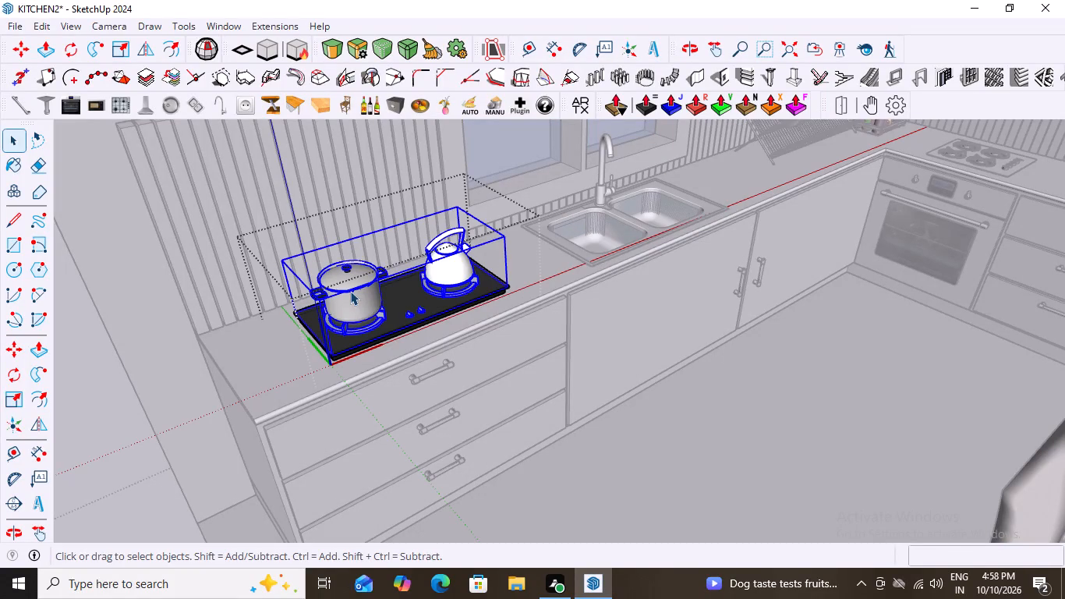
pyautogui.press('m')
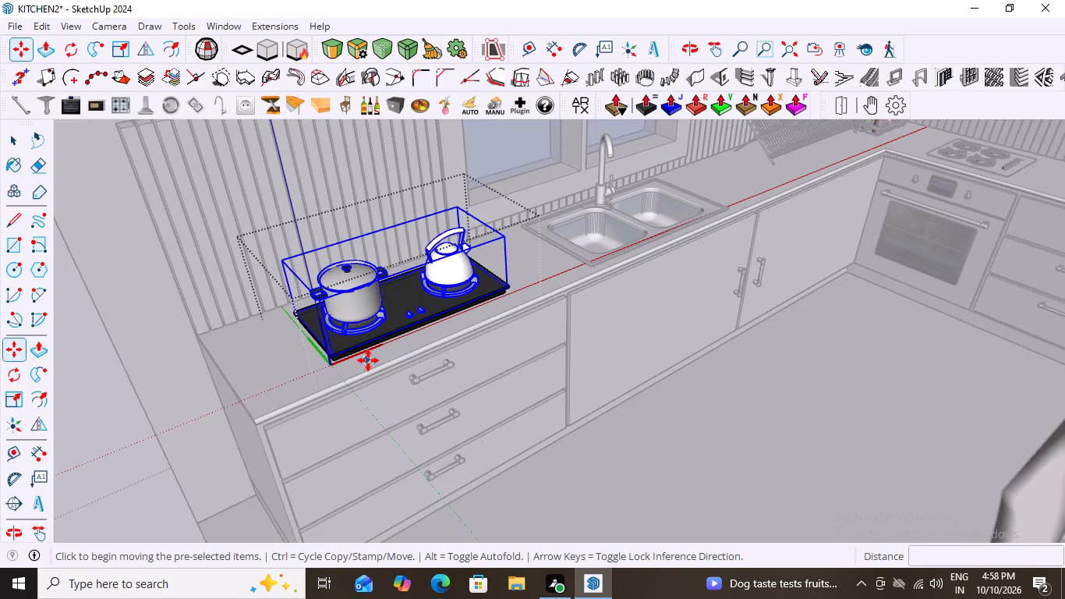
pyautogui.click(331, 360)
pyautogui.scroll(-2, 464, 358)
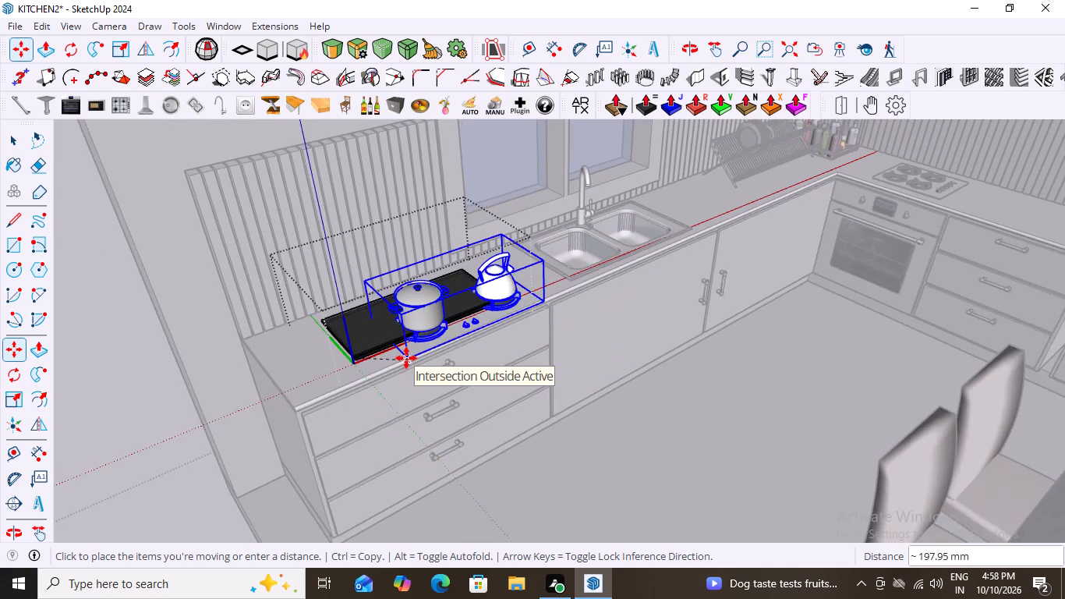
pyautogui.scroll(-2, 406, 358)
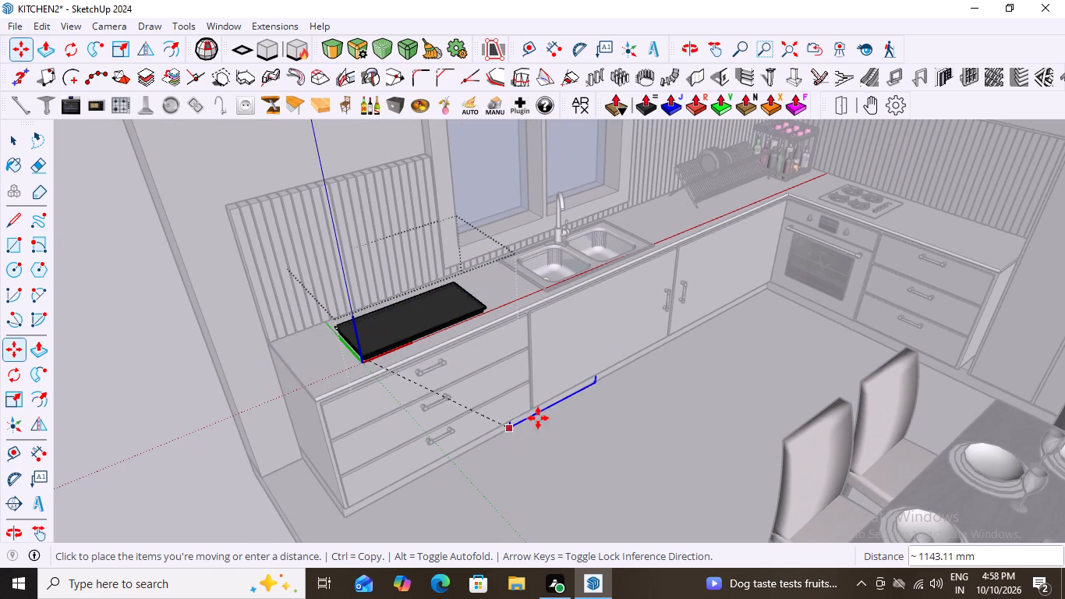
pyautogui.scroll(-12, 591, 381)
pyautogui.scroll(20, 632, 430)
pyautogui.scroll(6, 632, 430)
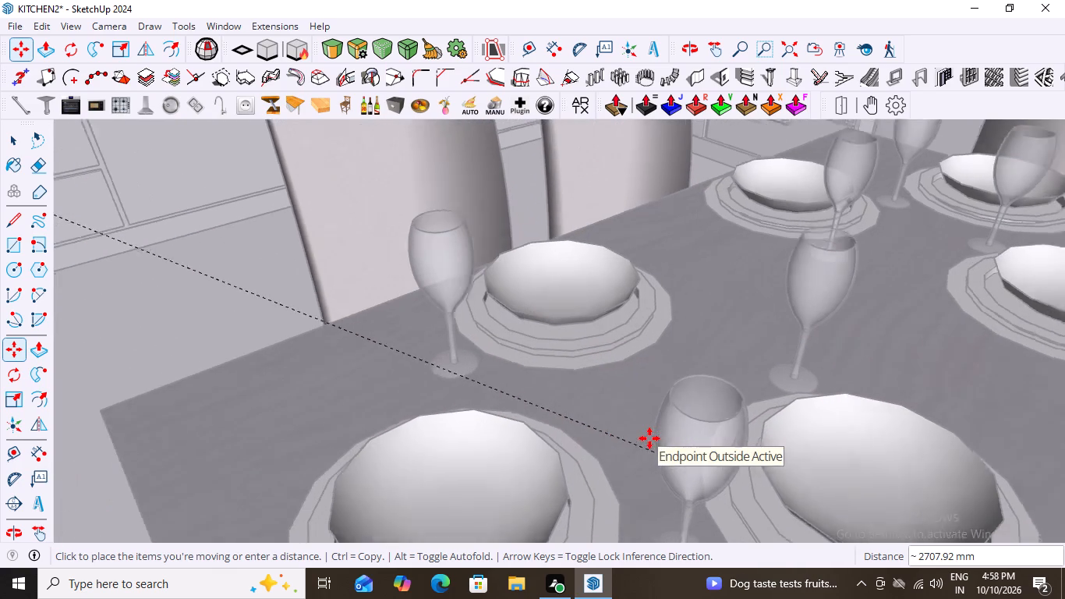
pyautogui.scroll(1, 649, 438)
pyautogui.scroll(-9, 664, 420)
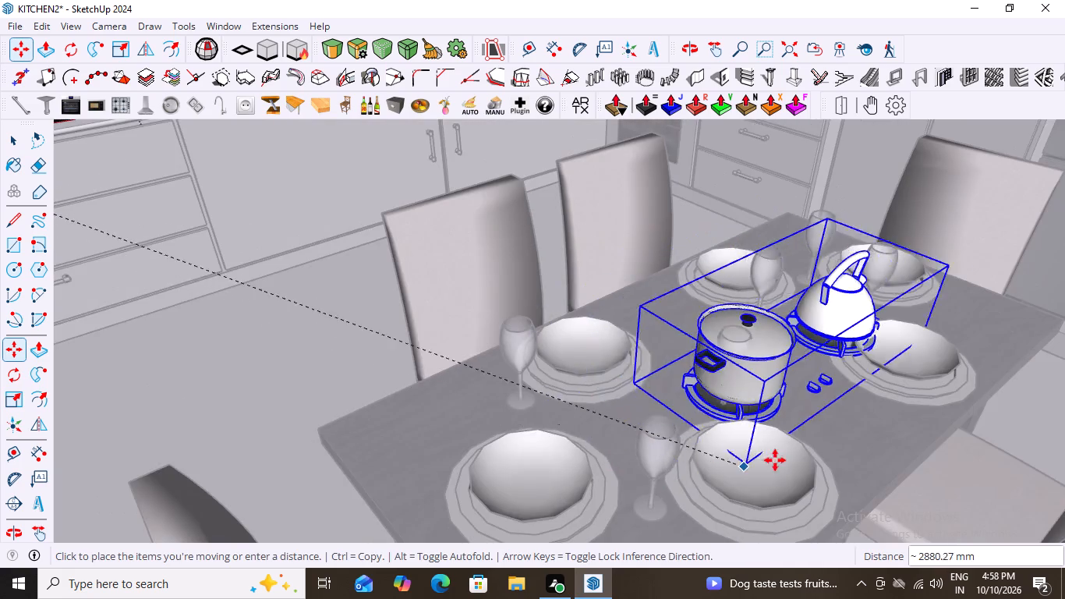
pyautogui.moveTo(766, 468); pyautogui.dragTo(575, 485, button='middle')
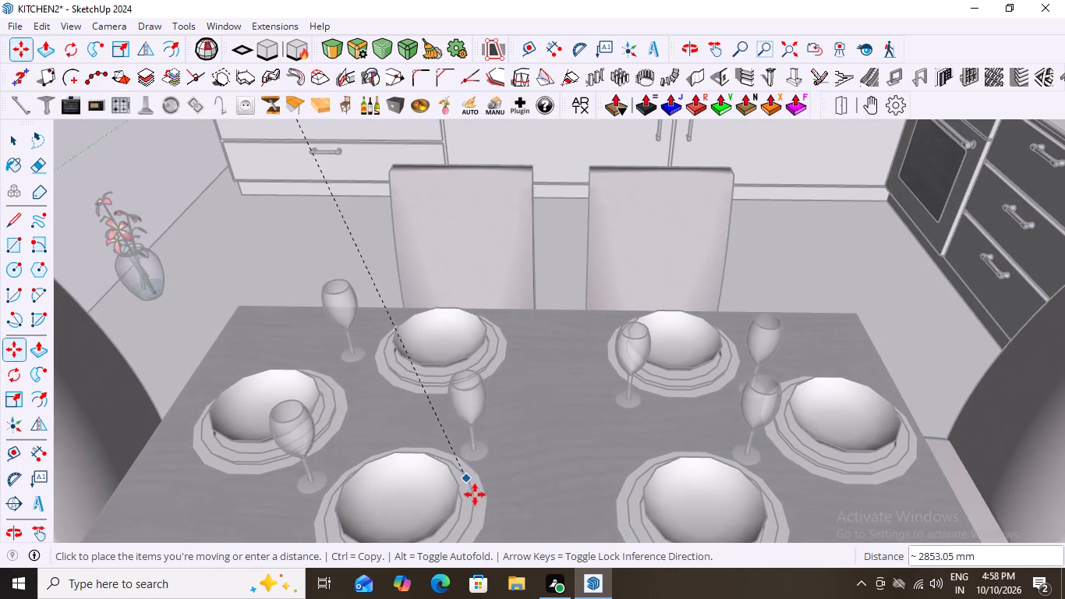
pyautogui.scroll(-10, 461, 455)
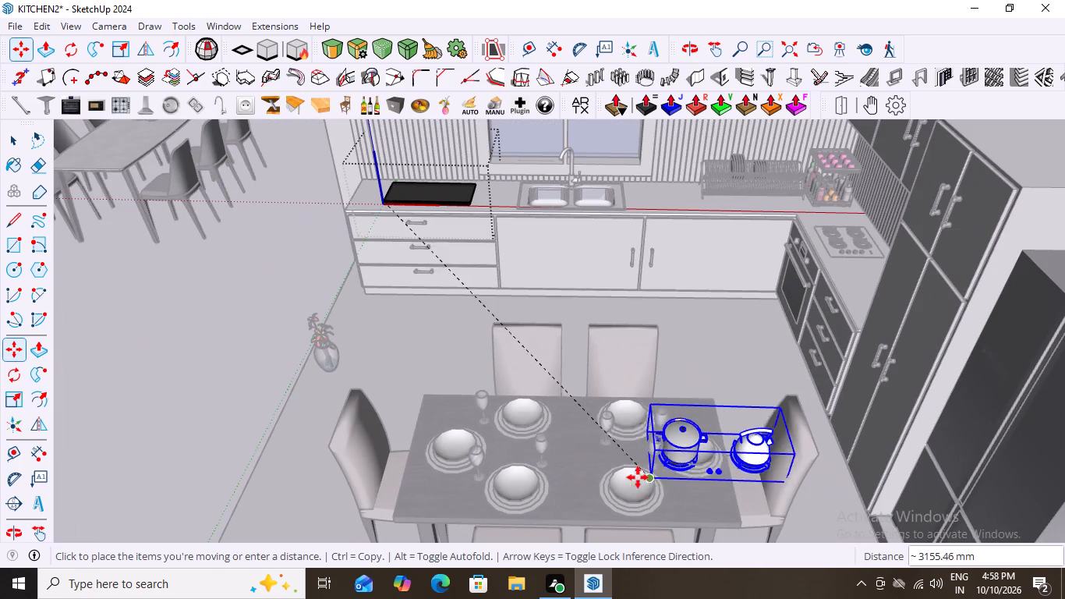
pyautogui.click(496, 470)
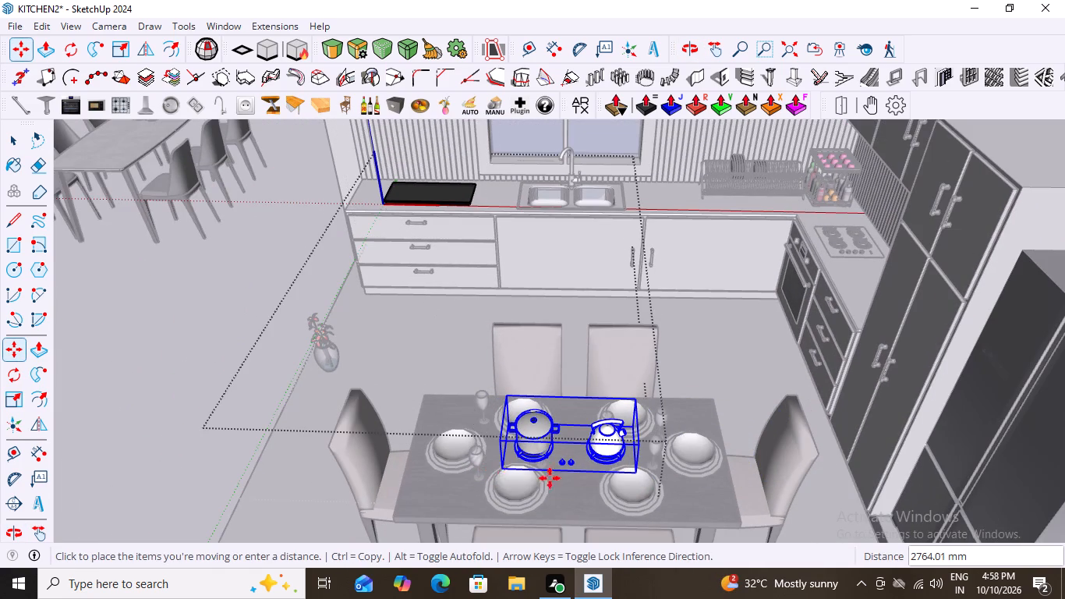
pyautogui.moveTo(628, 472); pyautogui.dragTo(650, 392, button='middle')
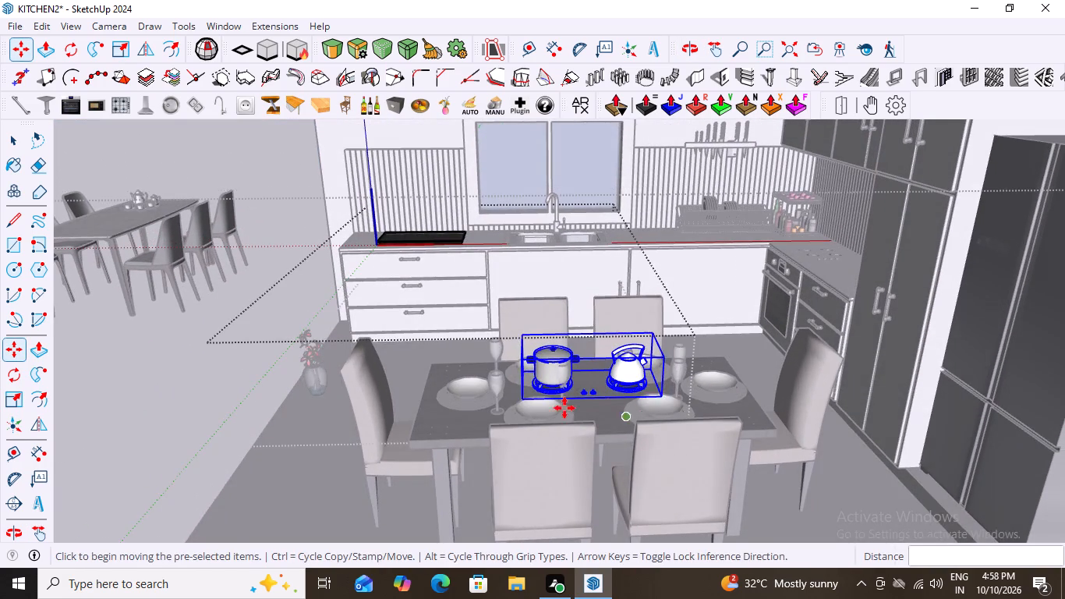
pyautogui.scroll(-3, 578, 393)
pyautogui.press('space')
pyautogui.click(278, 317)
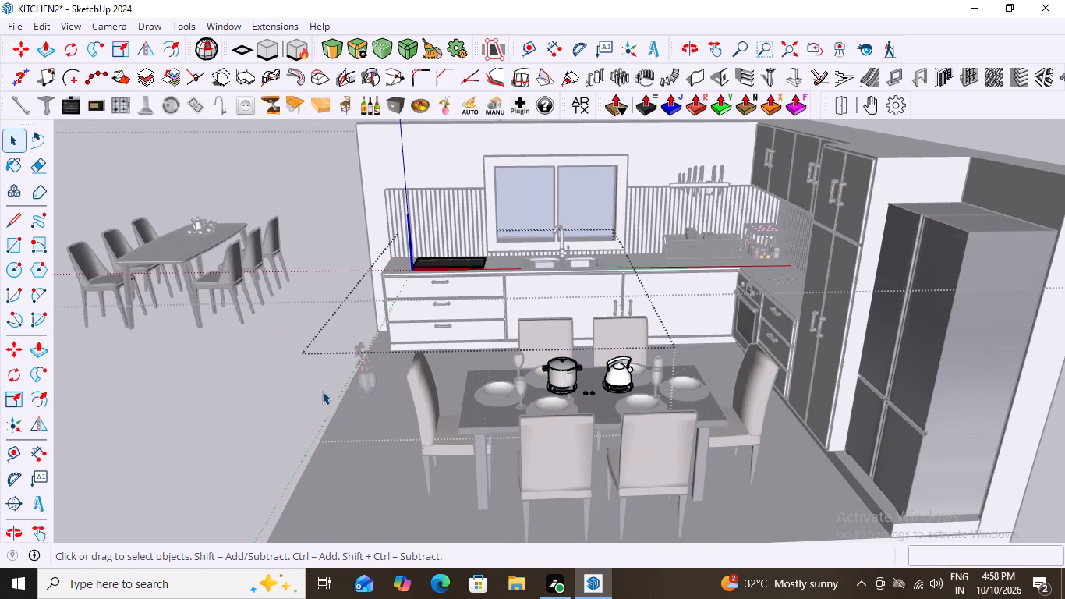
pyautogui.moveTo(379, 436); pyautogui.dragTo(594, 507, button='middle')
pyautogui.scroll(-6, 537, 374)
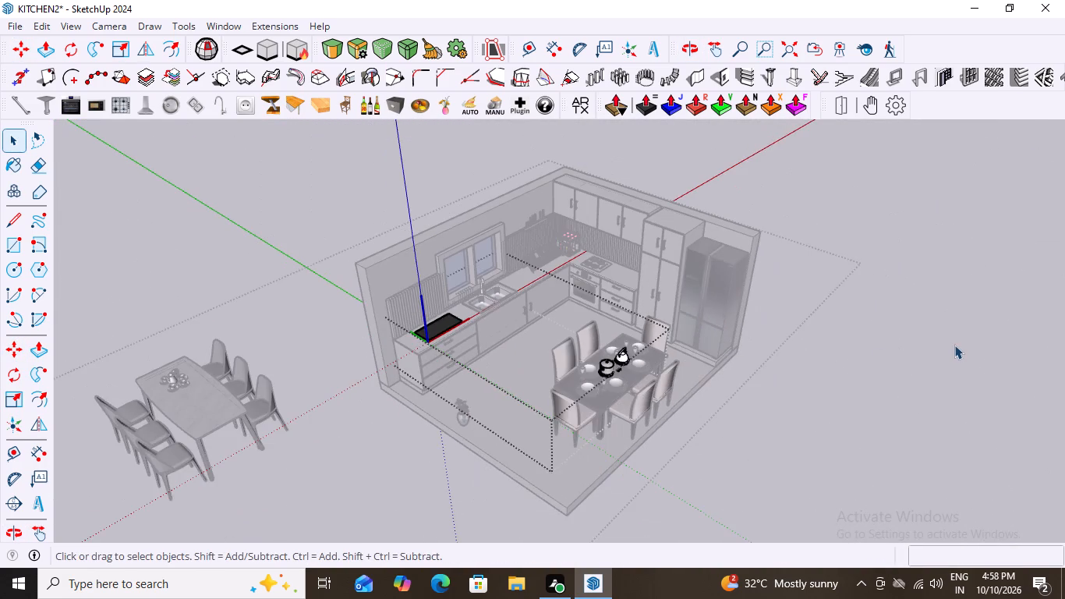
pyautogui.doubleClick(954, 345)
# Delete the burner ring under the pot on the dining table.
pyautogui.scroll(15, 623, 366)
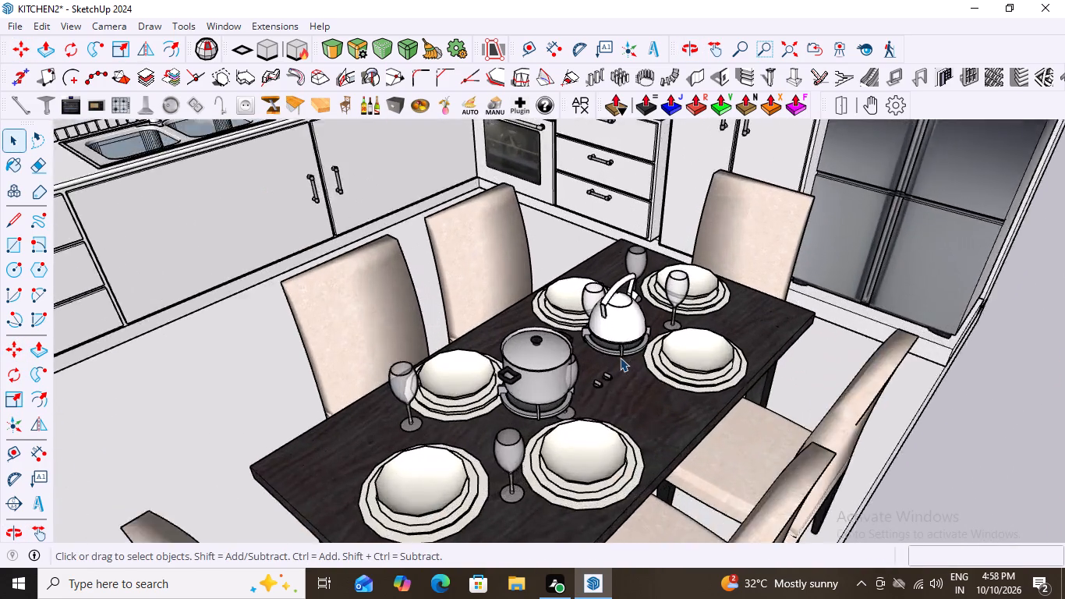
pyautogui.scroll(4, 620, 357)
pyautogui.moveTo(643, 395); pyautogui.dragTo(570, 374, button='middle')
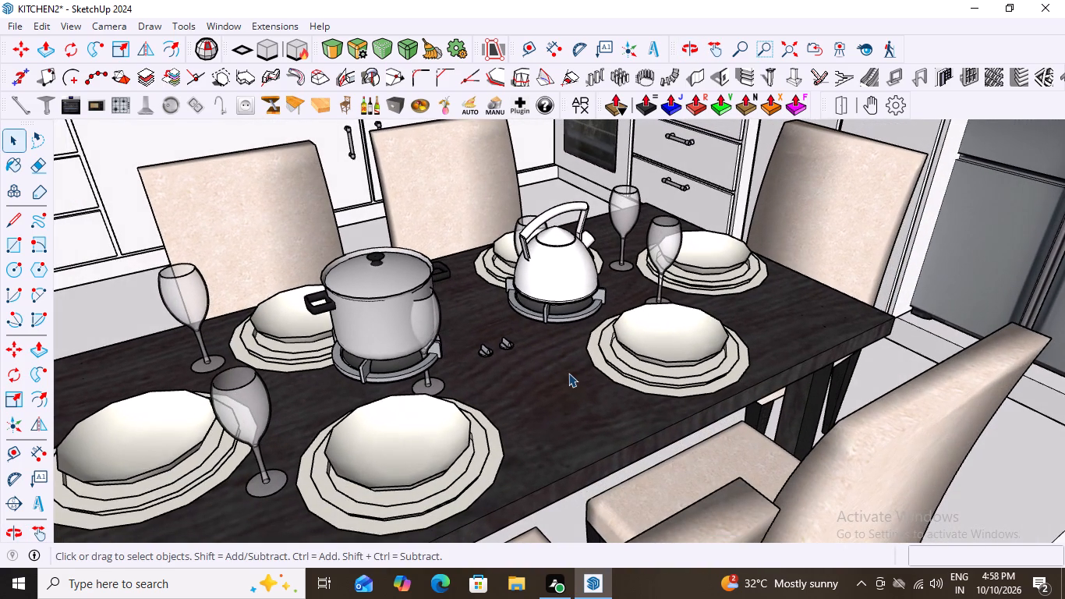
pyautogui.scroll(7, 426, 395)
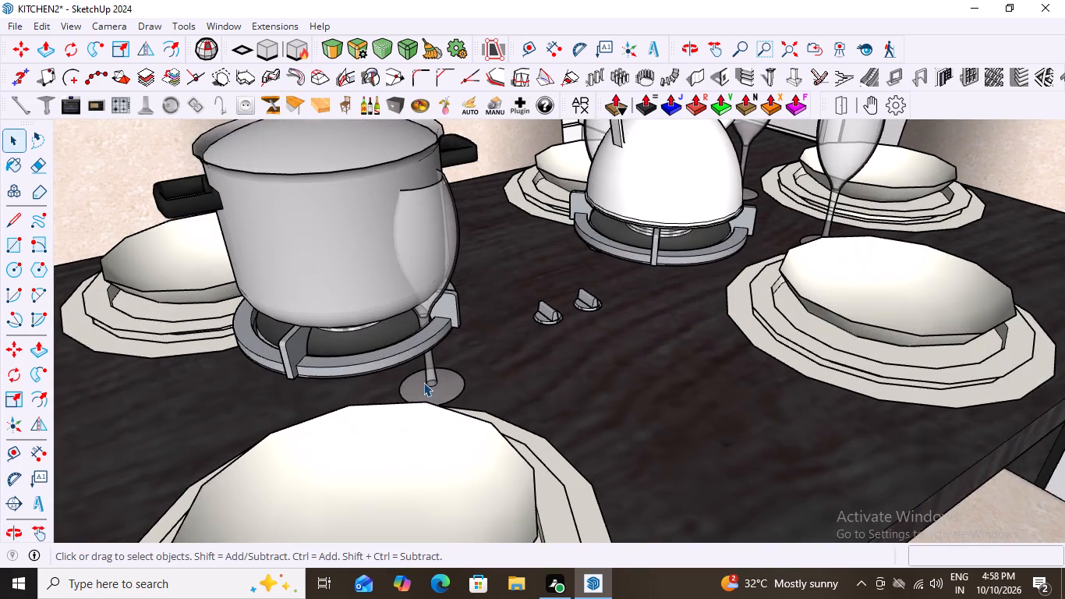
pyautogui.scroll(1, 409, 361)
pyautogui.click(406, 350)
pyautogui.doubleClick(406, 350)
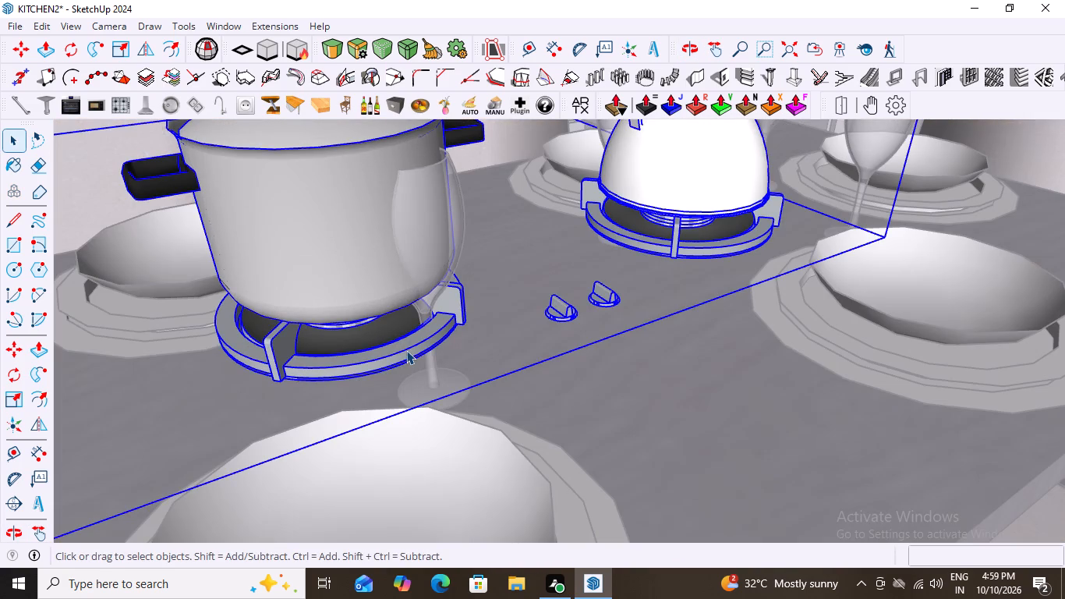
pyautogui.tripleClick(406, 350)
pyautogui.click(406, 350)
pyautogui.doubleClick(406, 350)
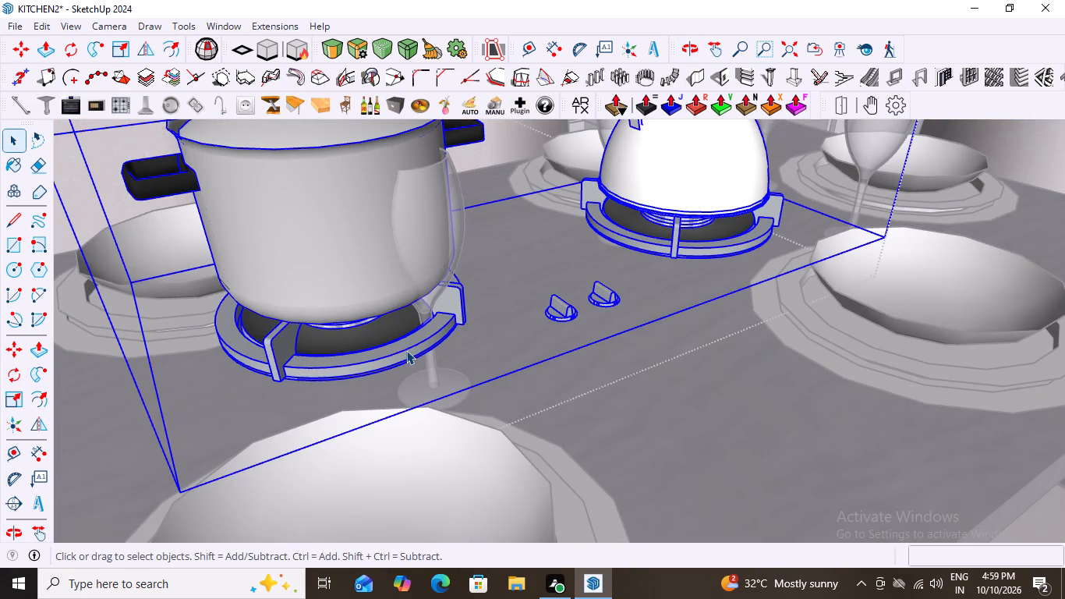
pyautogui.click(406, 350)
pyautogui.scroll(-6, 406, 350)
pyautogui.click(406, 350)
pyautogui.click(406, 350)
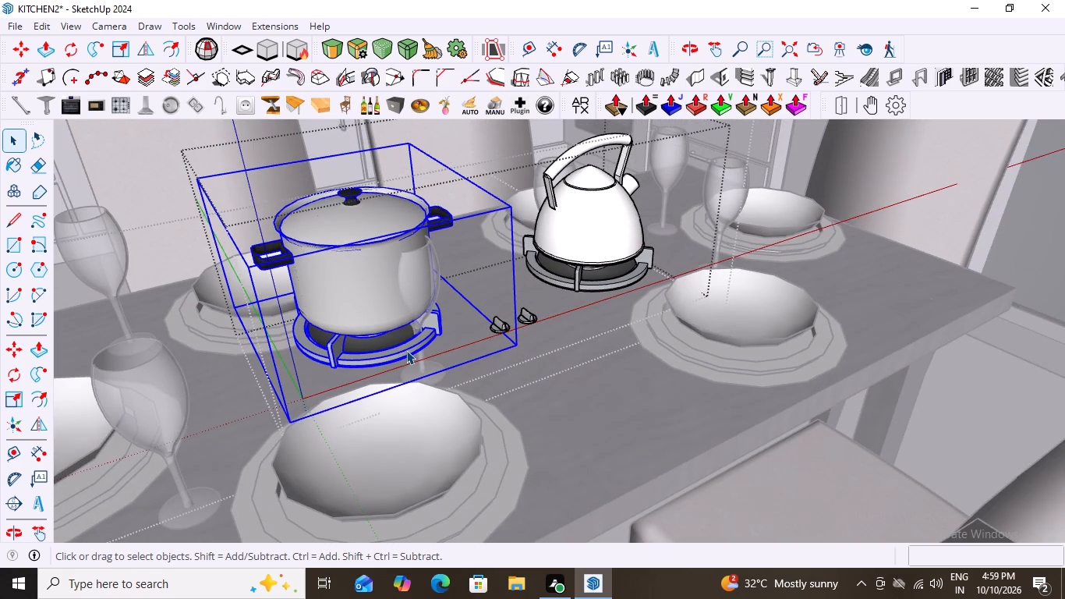
pyautogui.doubleClick(406, 350)
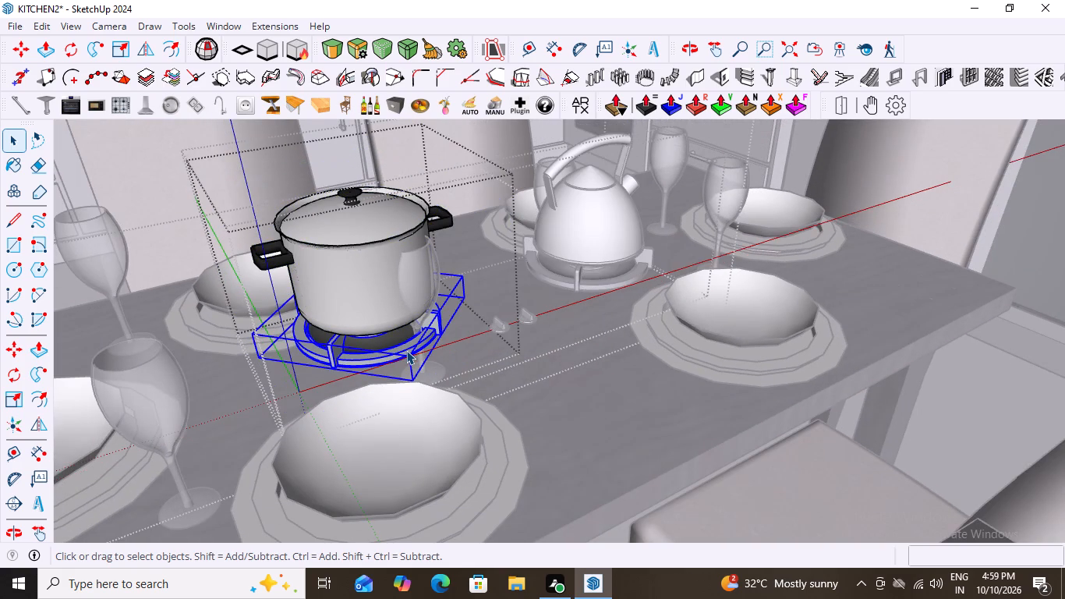
pyautogui.press('End')
pyautogui.press('Delete')
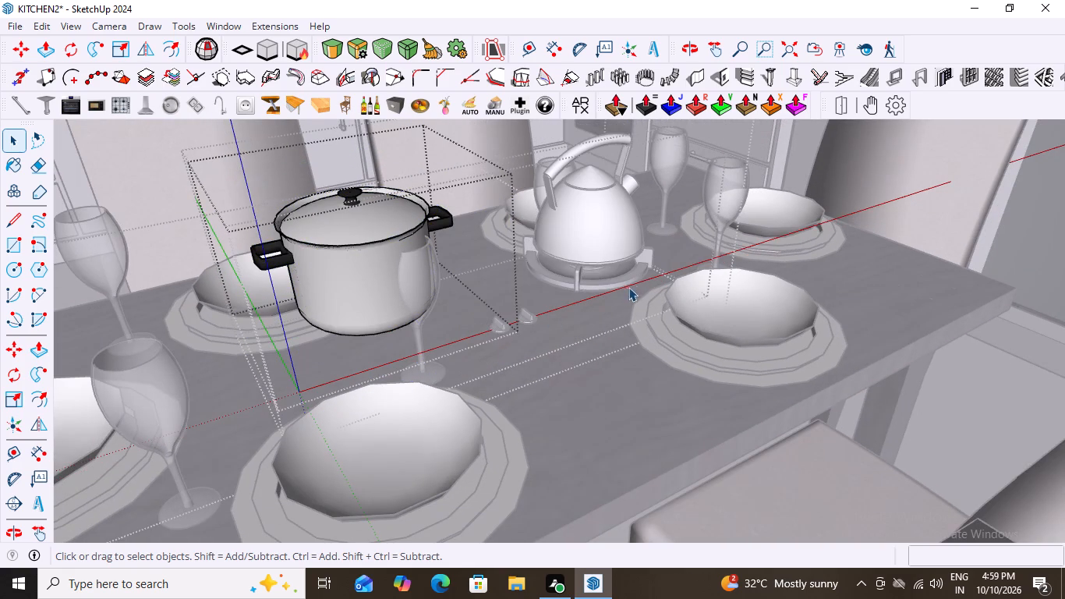
# Delete the burner ring under the kettle on the dining table.
pyautogui.scroll(4, 632, 278)
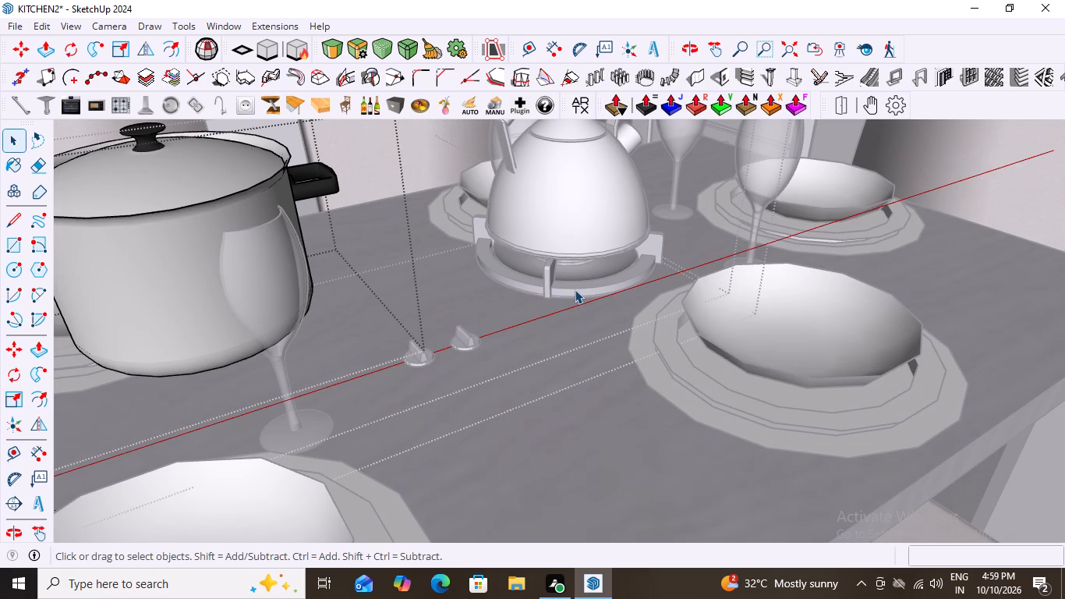
pyautogui.click(575, 289)
pyautogui.doubleClick(575, 289)
pyautogui.click(578, 292)
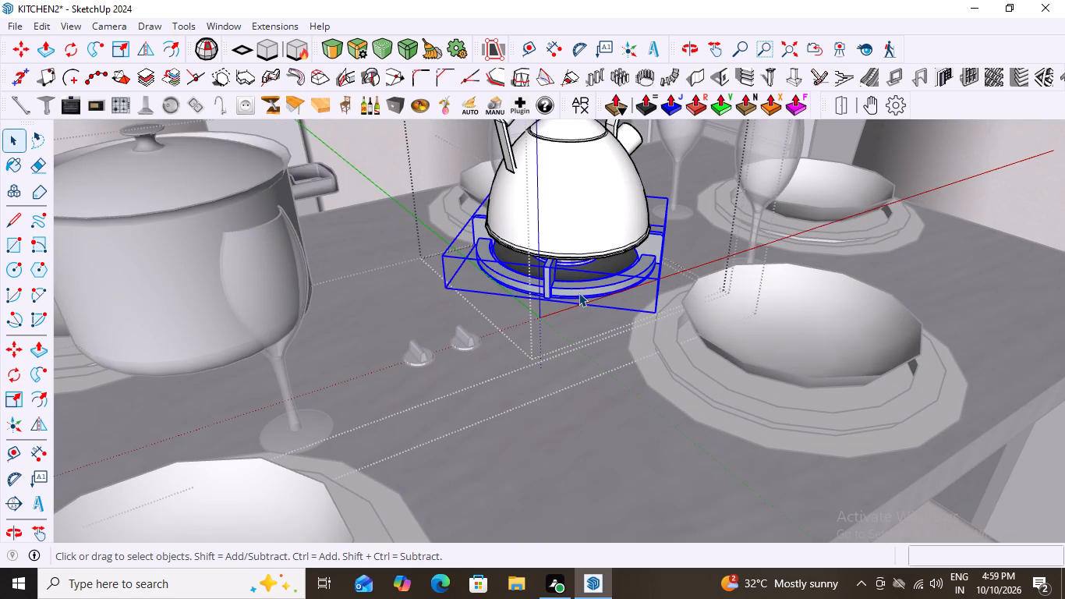
pyautogui.click(578, 292)
pyautogui.click(578, 292)
pyautogui.doubleClick(578, 292)
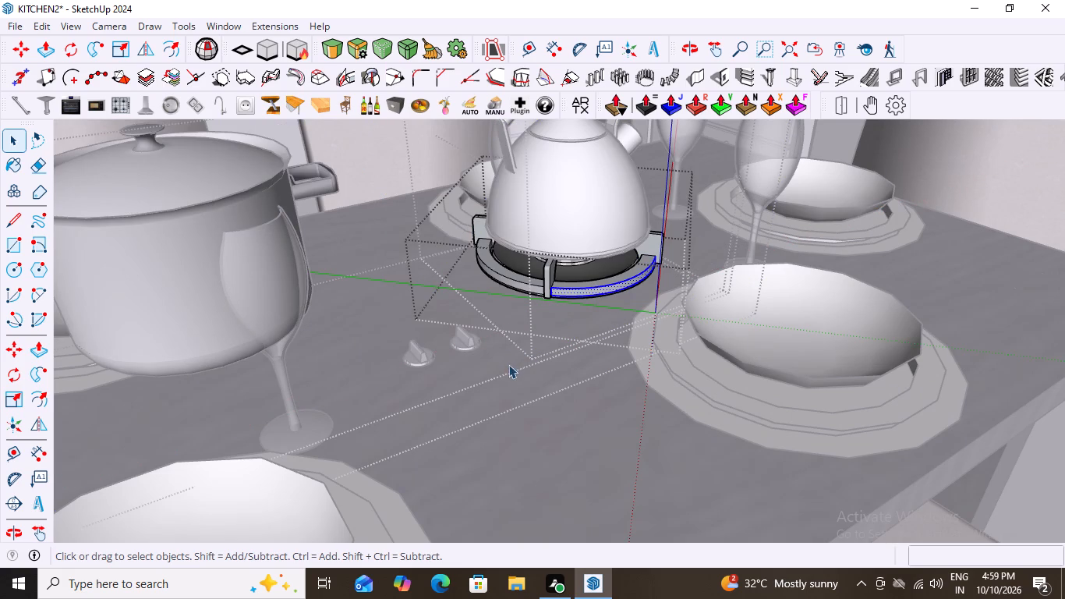
pyautogui.click(508, 364)
pyautogui.click(525, 282)
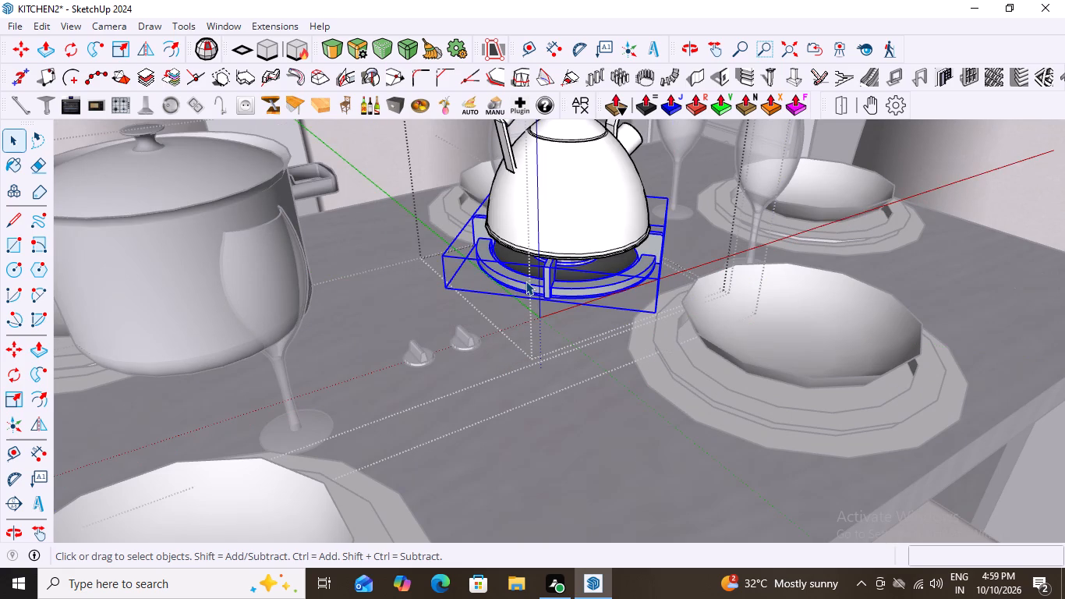
pyautogui.press('Delete')
# Delete the pair of hob control knobs between the pot and the kettle on the dining table.
pyautogui.click(425, 361)
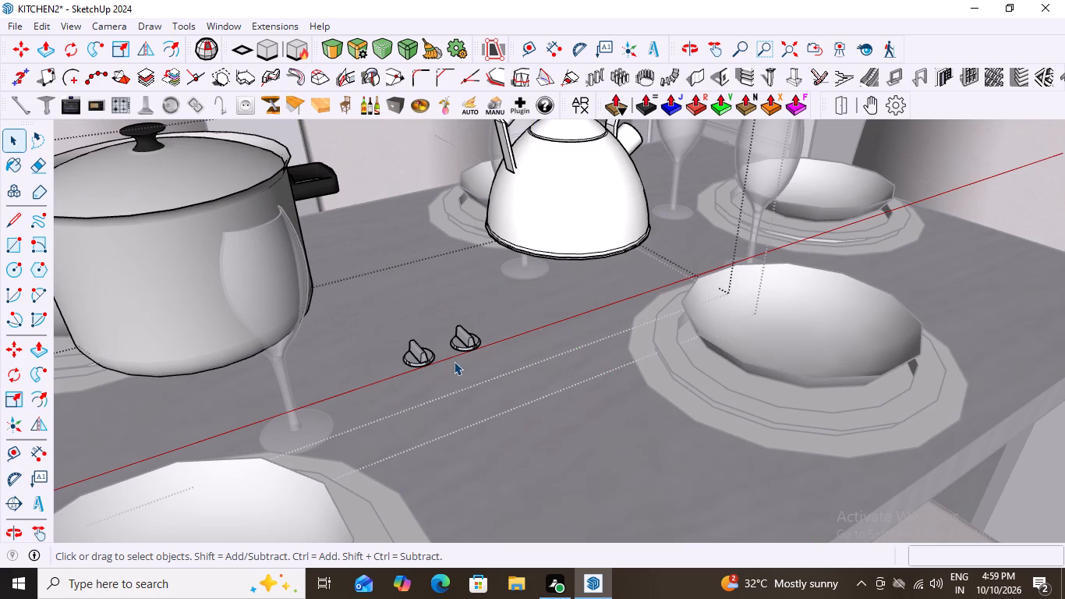
pyautogui.click(421, 362)
pyautogui.press('Delete')
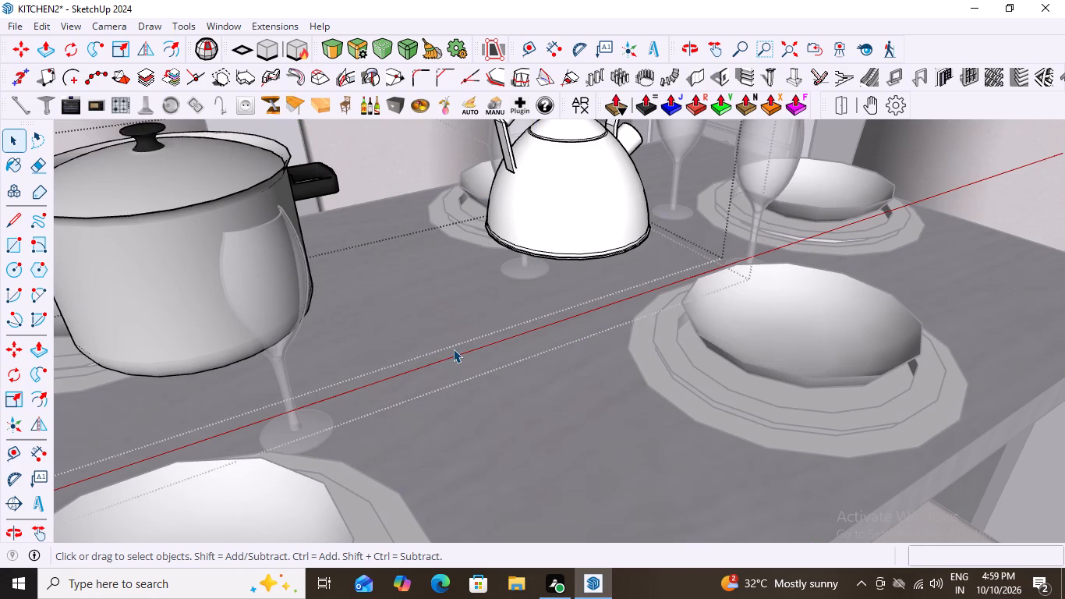
pyautogui.scroll(-11, 453, 349)
pyautogui.click(402, 329)
pyautogui.scroll(-4, 766, 372)
pyautogui.scroll(-7, 667, 385)
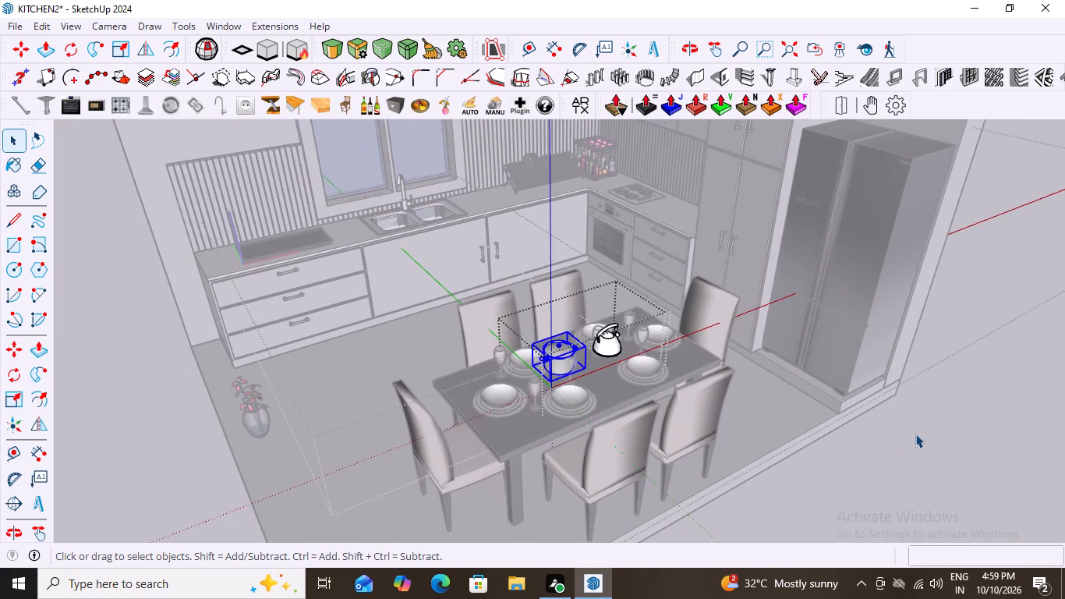
pyautogui.doubleClick(919, 437)
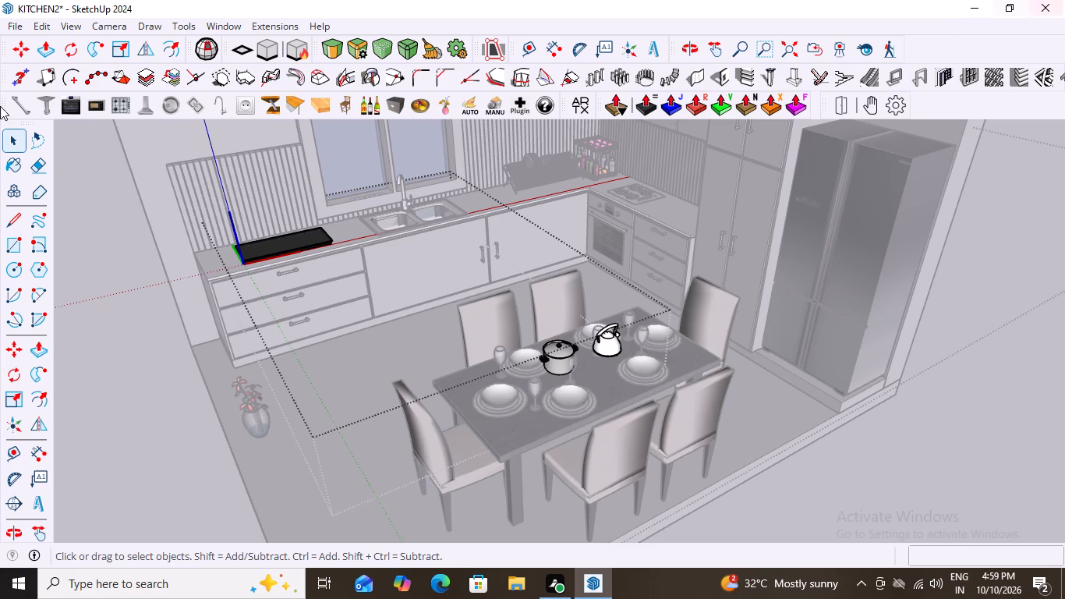
# Delete the empty black hob plate from the counter above the three drawers beside the sink.
pyautogui.click(274, 240)
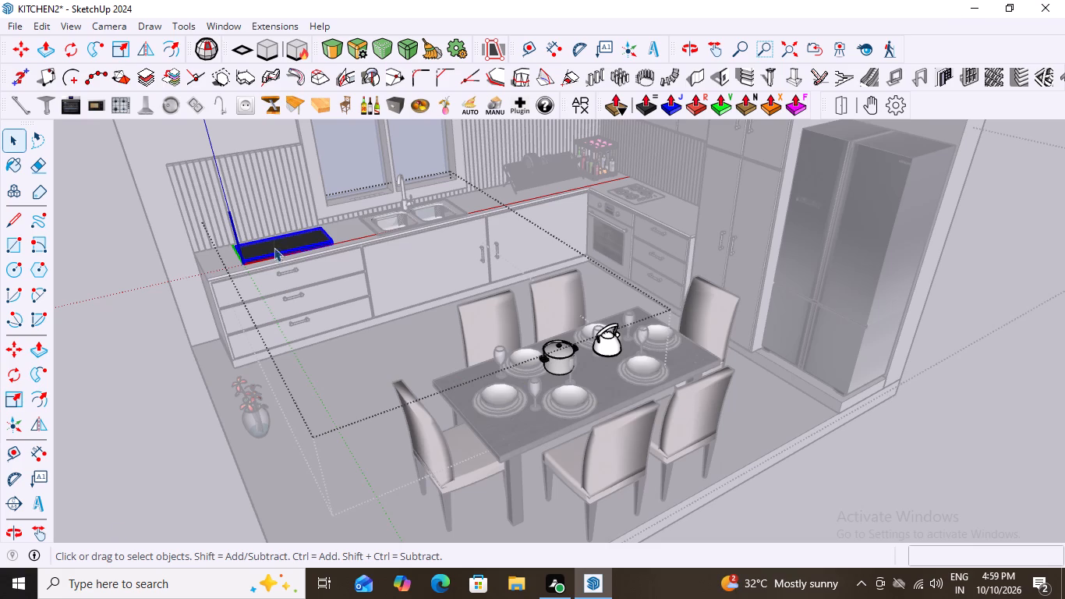
pyautogui.press('Delete')
pyautogui.scroll(3, 245, 278)
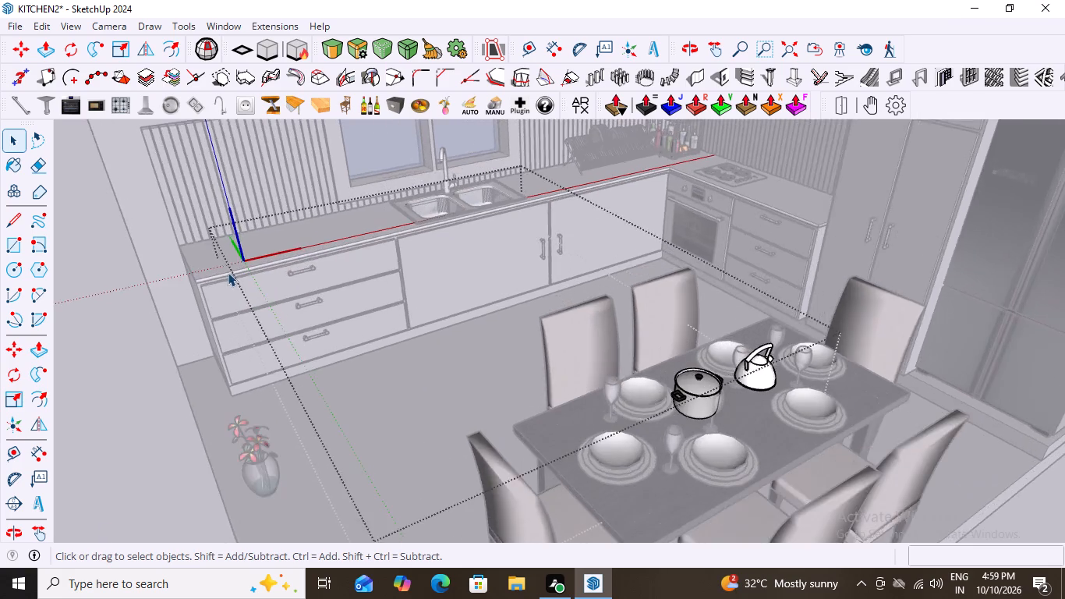
pyautogui.scroll(-8, 228, 272)
pyautogui.moveTo(768, 351); pyautogui.dragTo(778, 348)
pyautogui.click(780, 348)
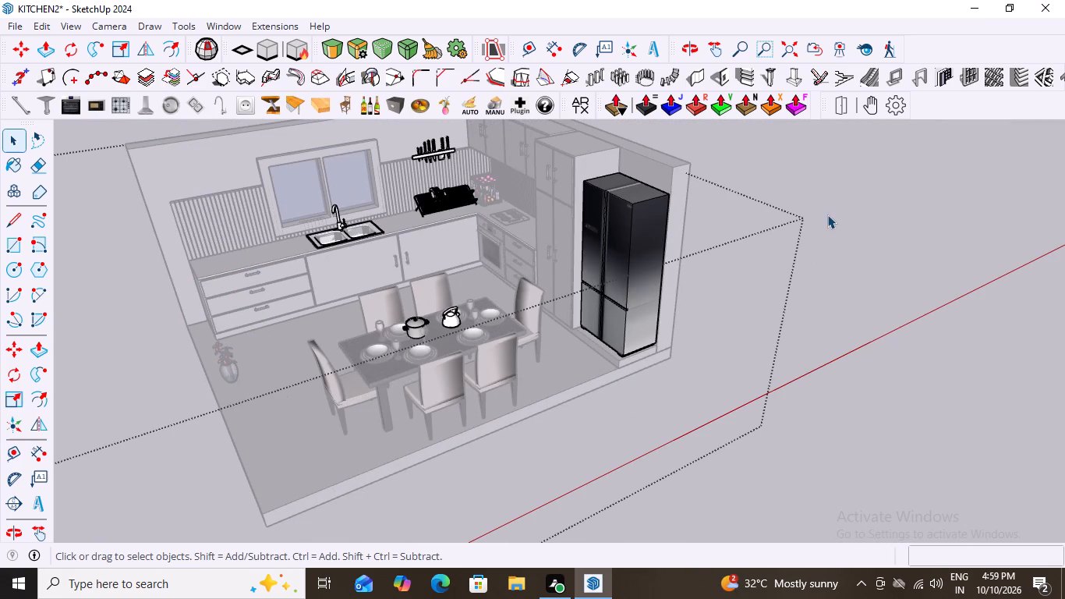
# Move the pot and kettle together about 140 mm across the dining table, away from the far-side plates.
pyautogui.doubleClick(828, 214)
pyautogui.scroll(8, 352, 334)
pyautogui.moveTo(490, 376); pyautogui.dragTo(360, 395, button='middle')
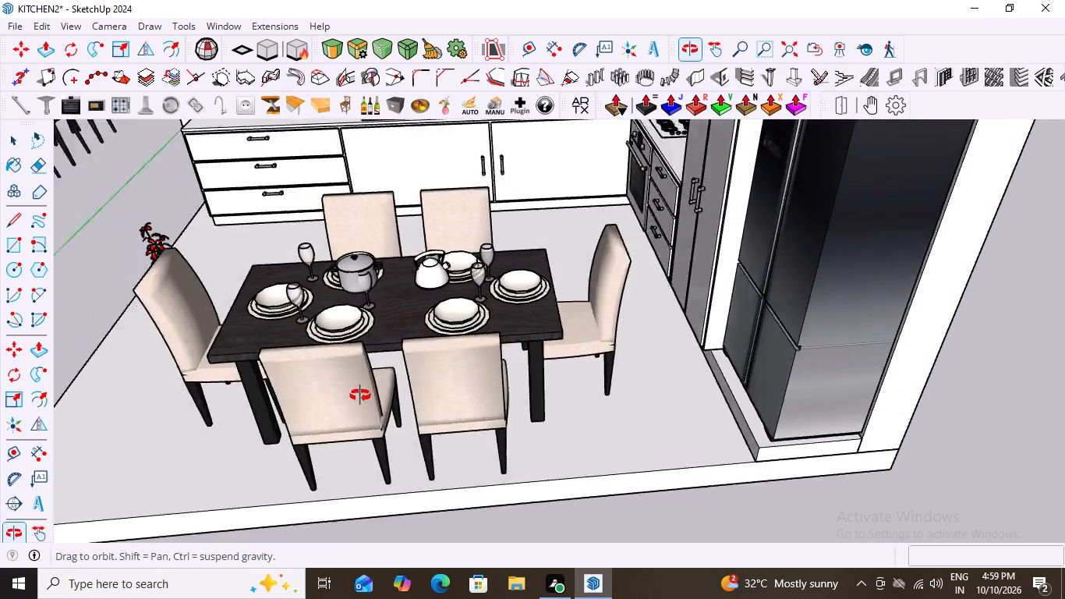
pyautogui.moveTo(360, 395); pyautogui.dragTo(412, 397, button='middle')
pyautogui.scroll(1, 412, 397)
pyautogui.scroll(7, 360, 329)
pyautogui.click(367, 264)
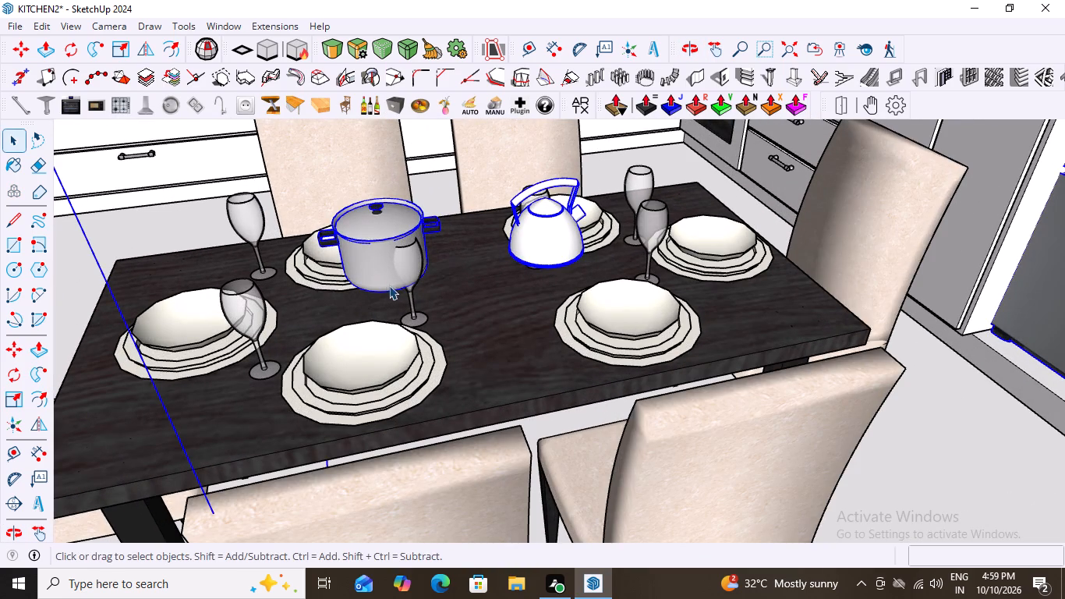
pyautogui.doubleClick(364, 232)
pyautogui.click(345, 240)
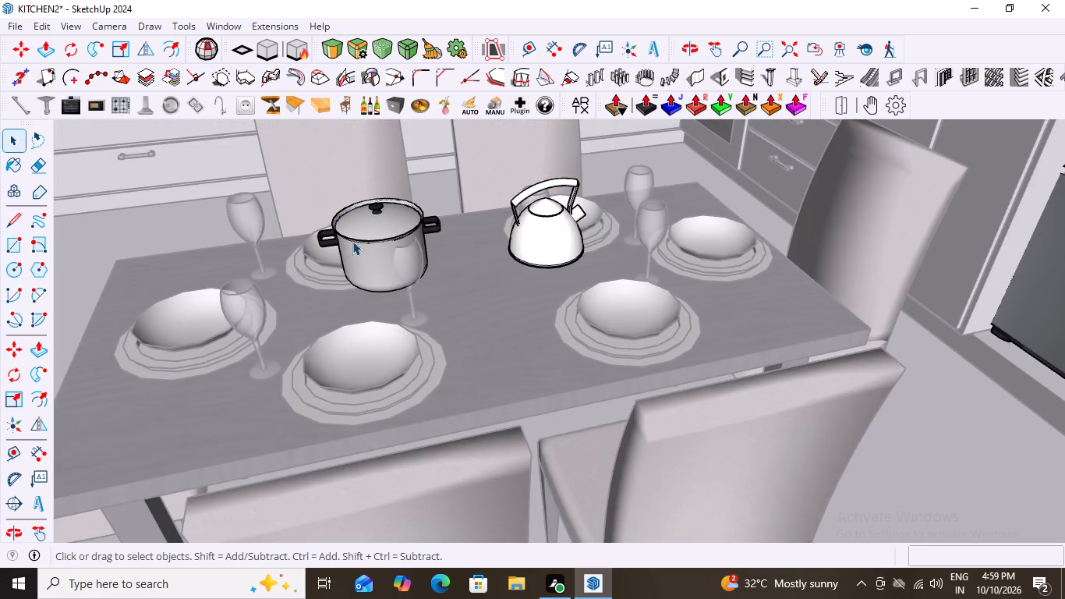
pyautogui.moveTo(448, 296); pyautogui.dragTo(366, 286, button='middle')
pyautogui.click(258, 190)
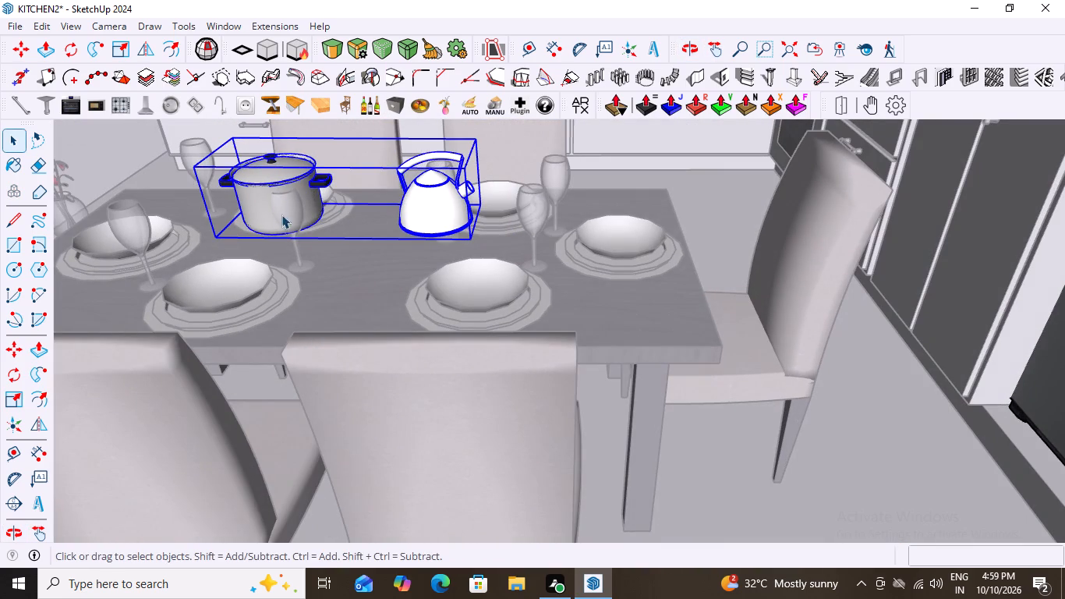
pyautogui.moveTo(414, 275); pyautogui.dragTo(466, 288, button='middle')
pyautogui.doubleClick(293, 253)
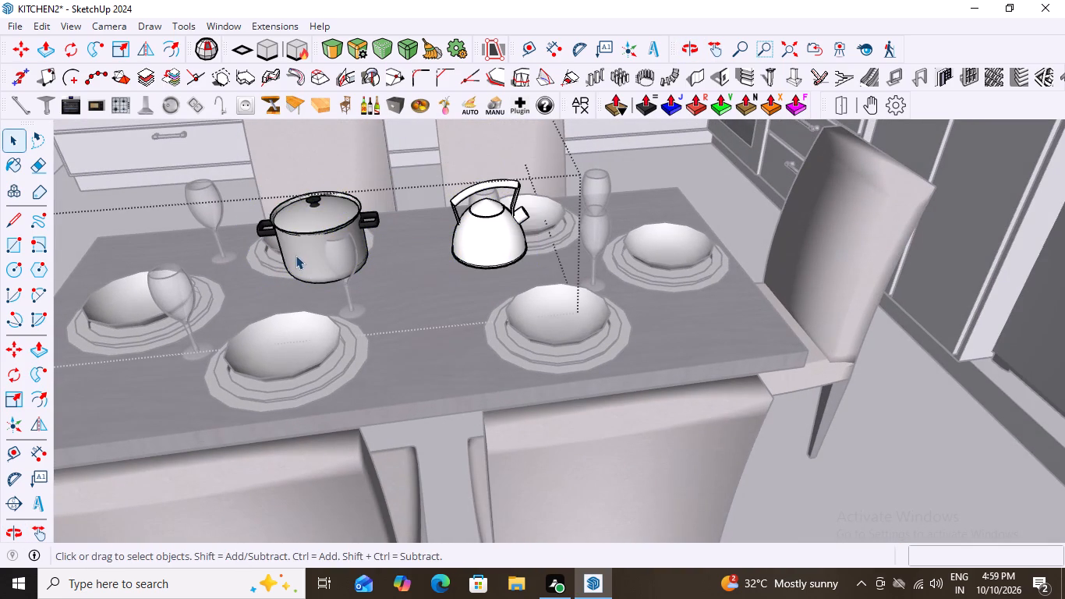
pyautogui.click(295, 255)
pyautogui.press('m')
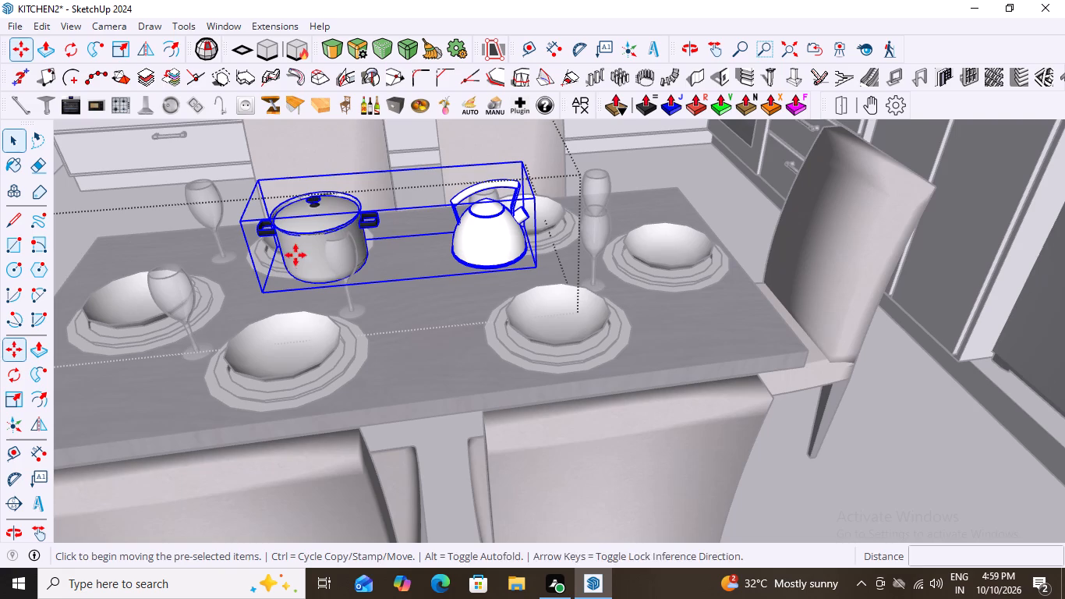
pyautogui.click(264, 293)
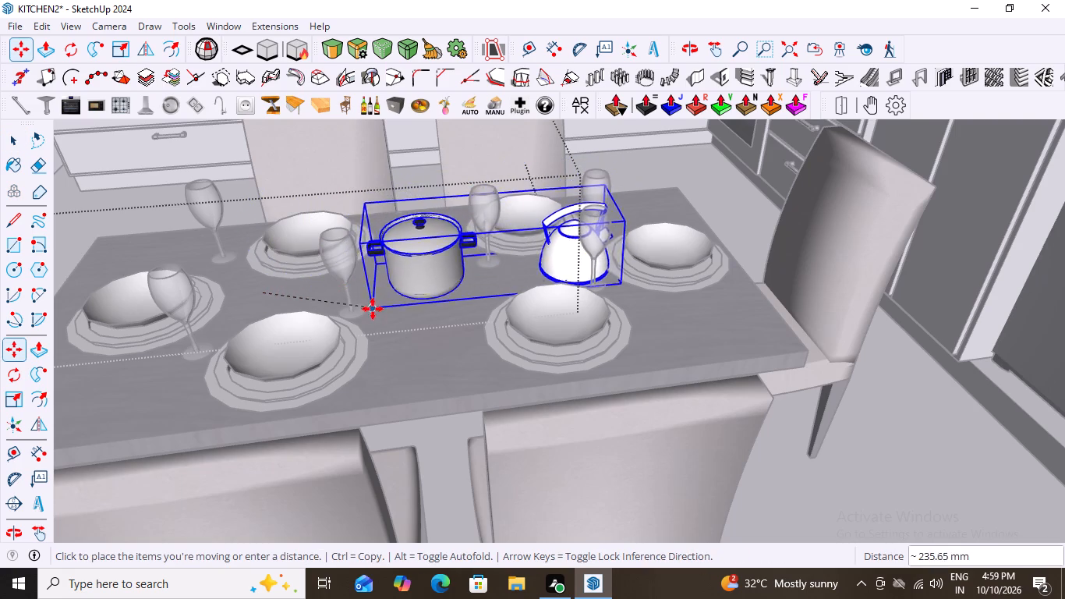
pyautogui.scroll(6, 341, 320)
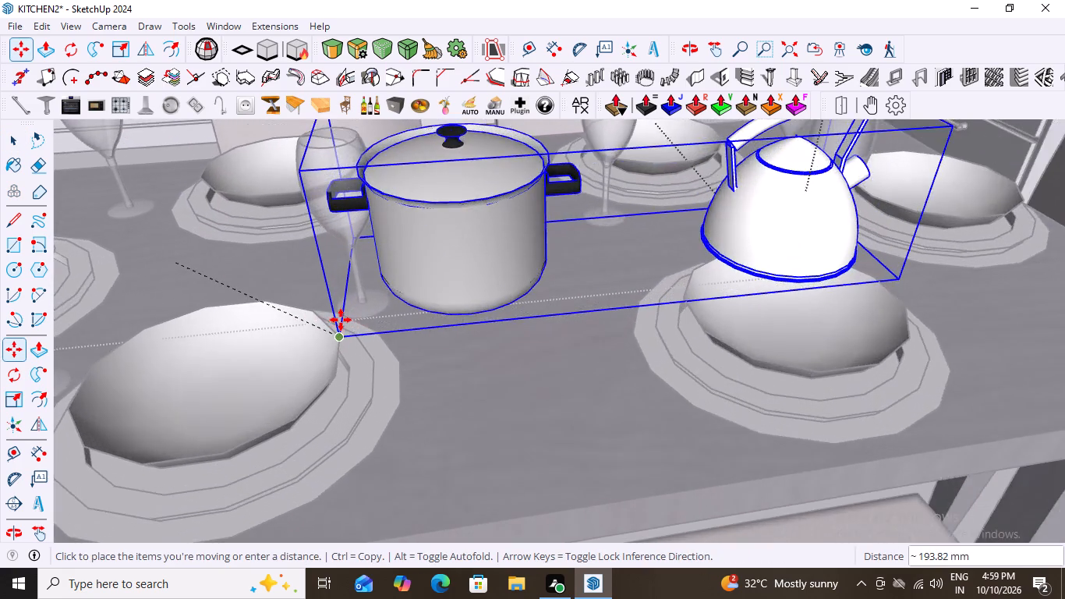
pyautogui.scroll(3, 341, 320)
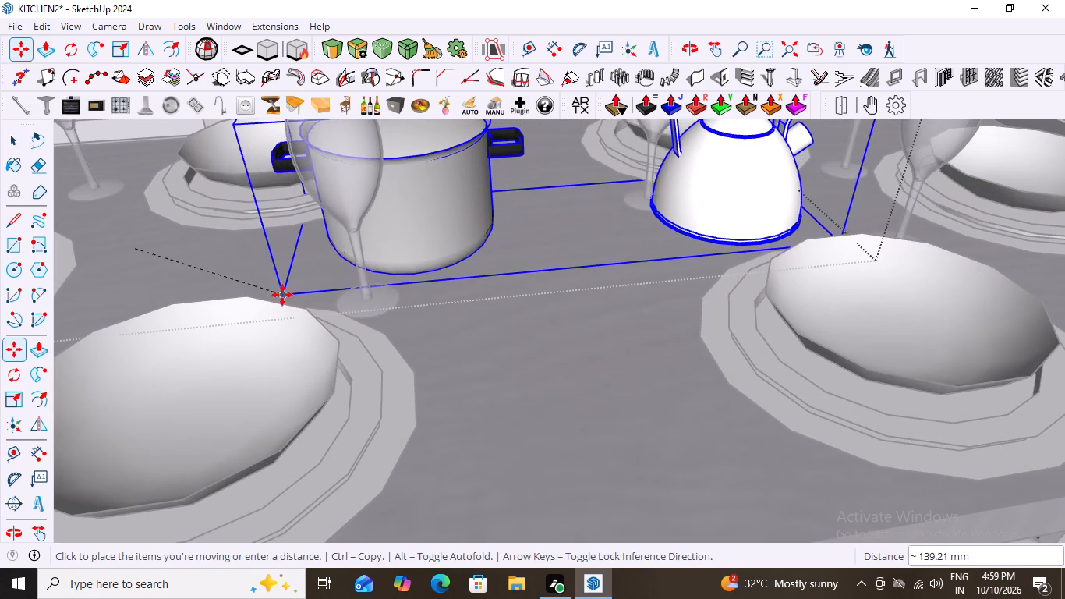
pyautogui.click(275, 296)
pyautogui.scroll(-3, 359, 323)
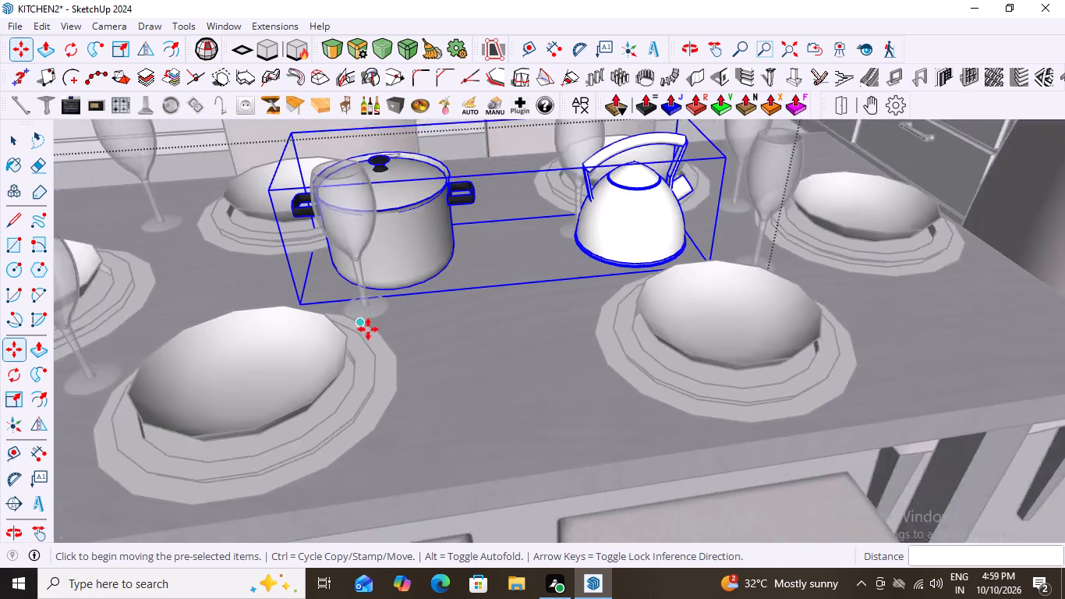
pyautogui.scroll(-9, 368, 329)
pyautogui.press('space')
pyautogui.click(770, 473)
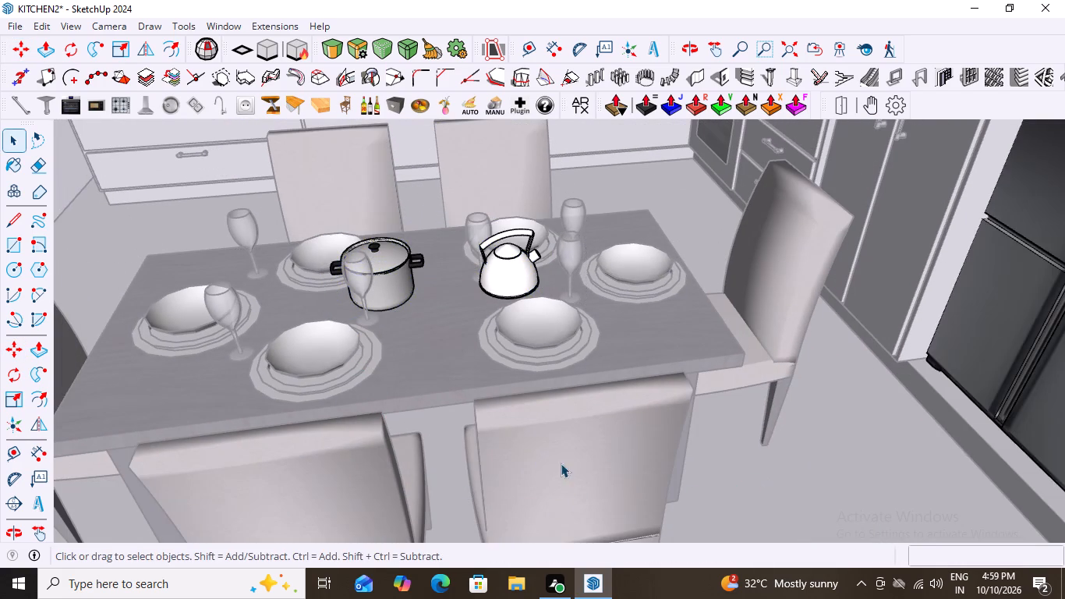
# Move only the pot about 98 mm closer to the kettle at the middle of the dining table.
pyautogui.moveTo(470, 399); pyautogui.dragTo(292, 494, button='middle')
pyautogui.scroll(6, 262, 287)
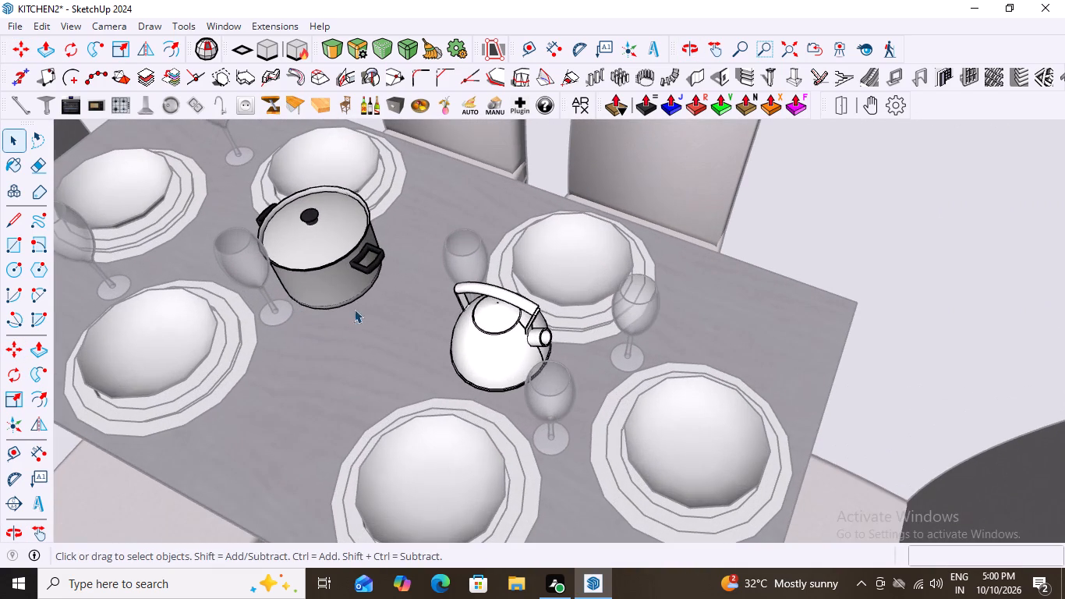
pyautogui.scroll(-2, 361, 304)
pyautogui.moveTo(376, 344); pyautogui.dragTo(483, 360, button='middle')
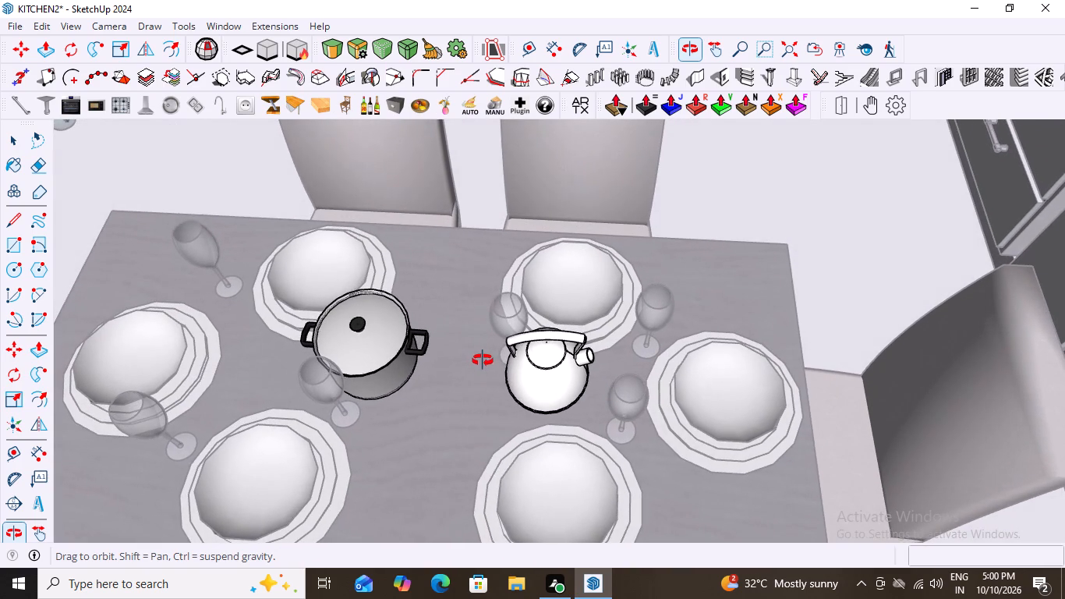
pyautogui.moveTo(483, 360); pyautogui.dragTo(483, 361, button='middle')
pyautogui.scroll(-2, 482, 360)
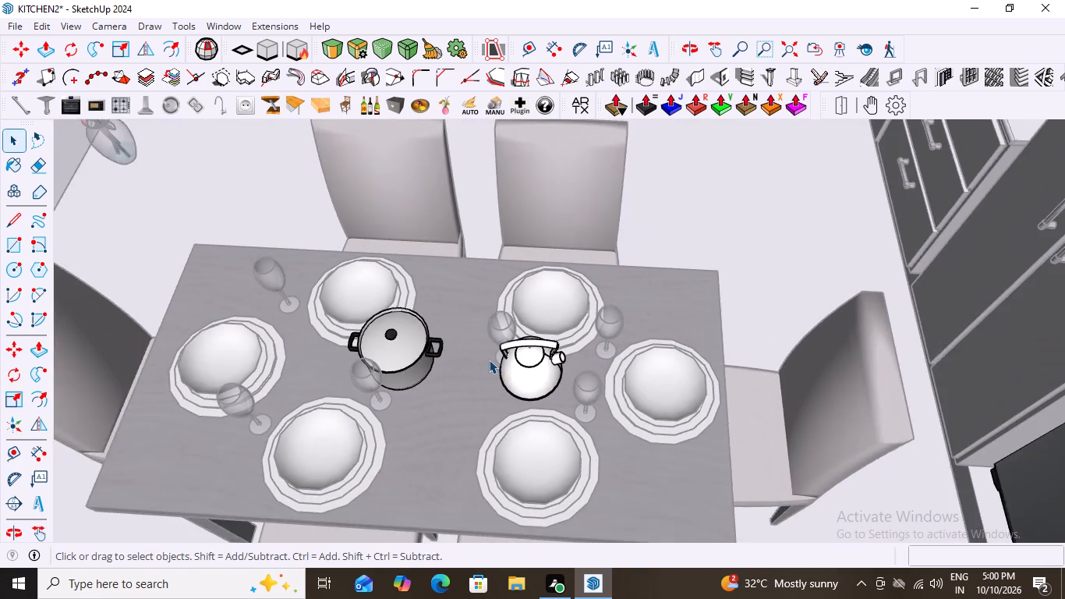
pyautogui.scroll(-3, 489, 360)
pyautogui.moveTo(484, 376); pyautogui.dragTo(497, 342, button='middle')
pyautogui.scroll(5, 425, 382)
pyautogui.tripleClick(438, 309)
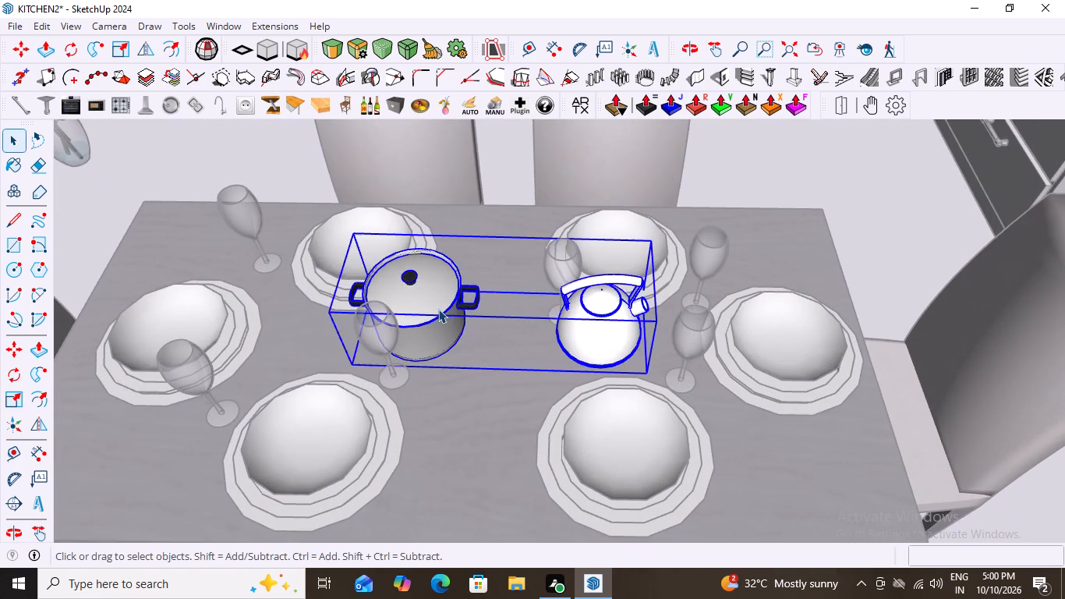
pyautogui.click(438, 309)
pyautogui.click(438, 309)
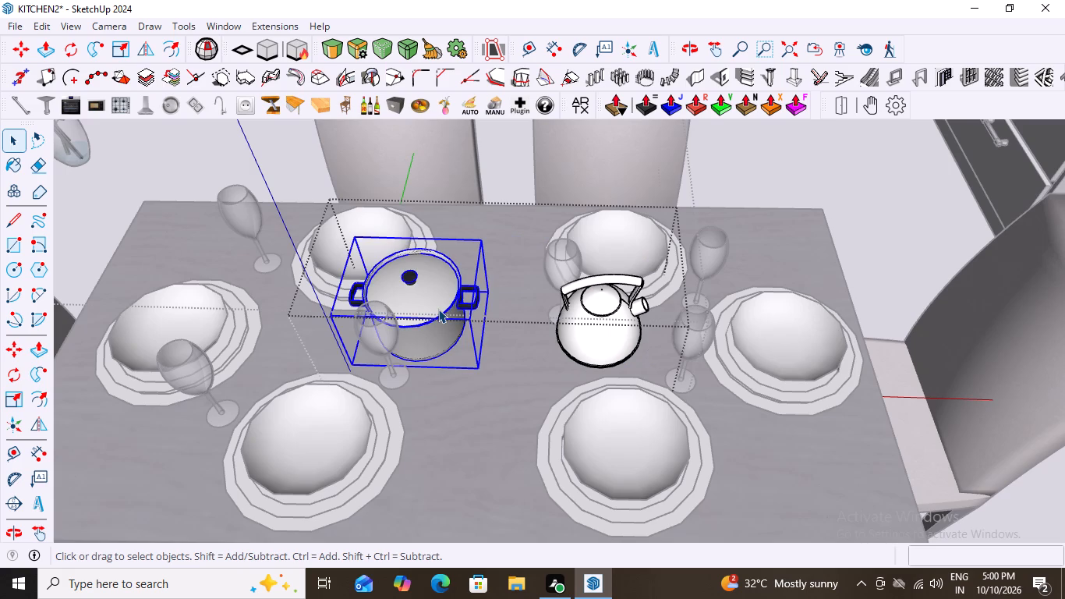
pyautogui.press('m')
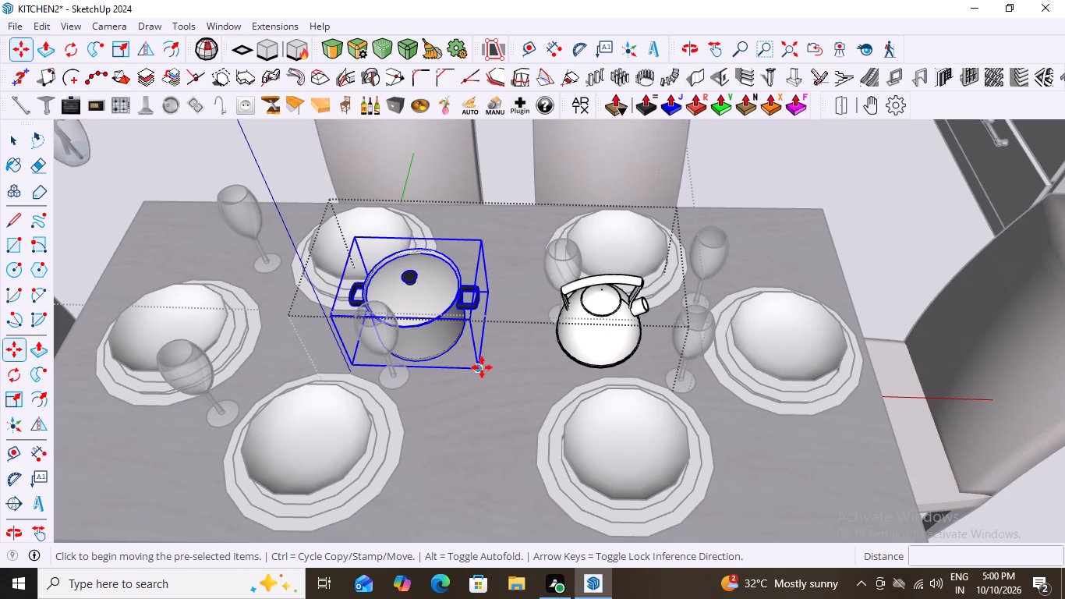
pyautogui.click(482, 367)
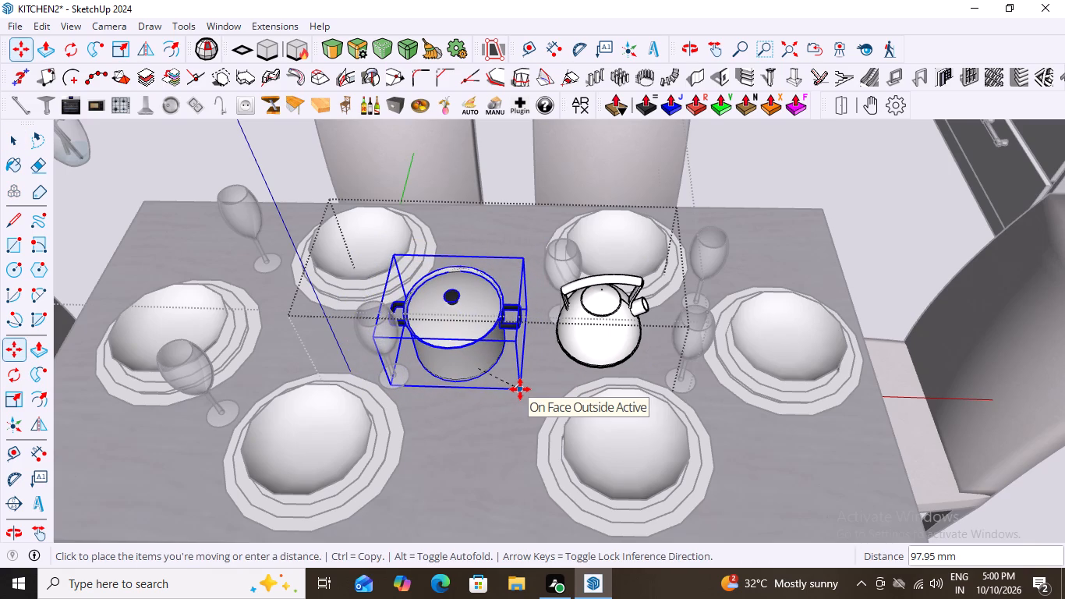
pyautogui.click(520, 389)
pyautogui.press('space')
# Move the kettle about 82 mm so it stands right beside the pot, and close the open groups.
pyautogui.click(570, 320)
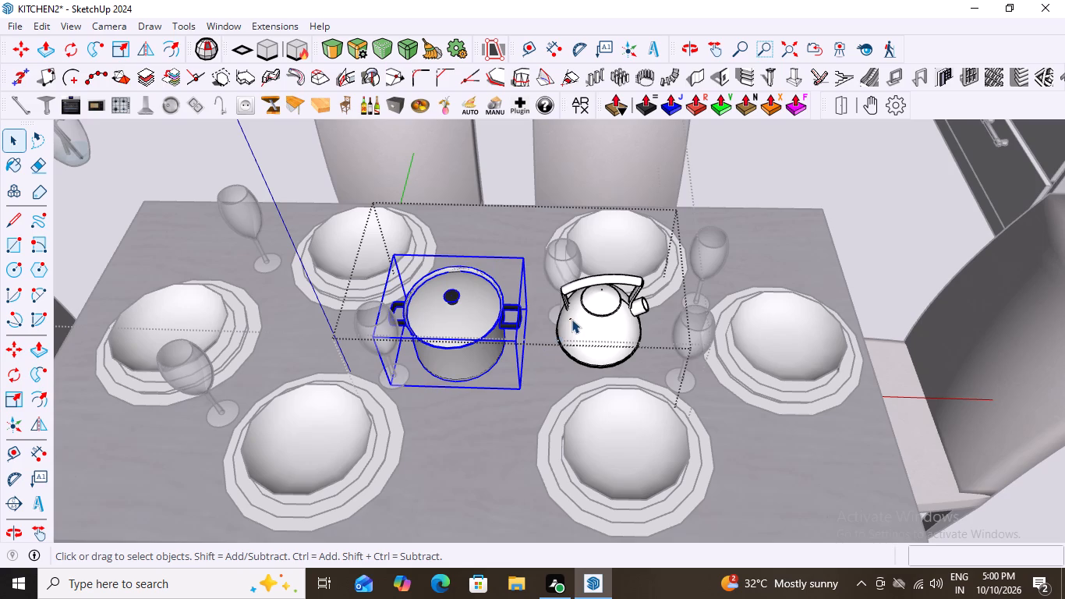
pyautogui.press('m')
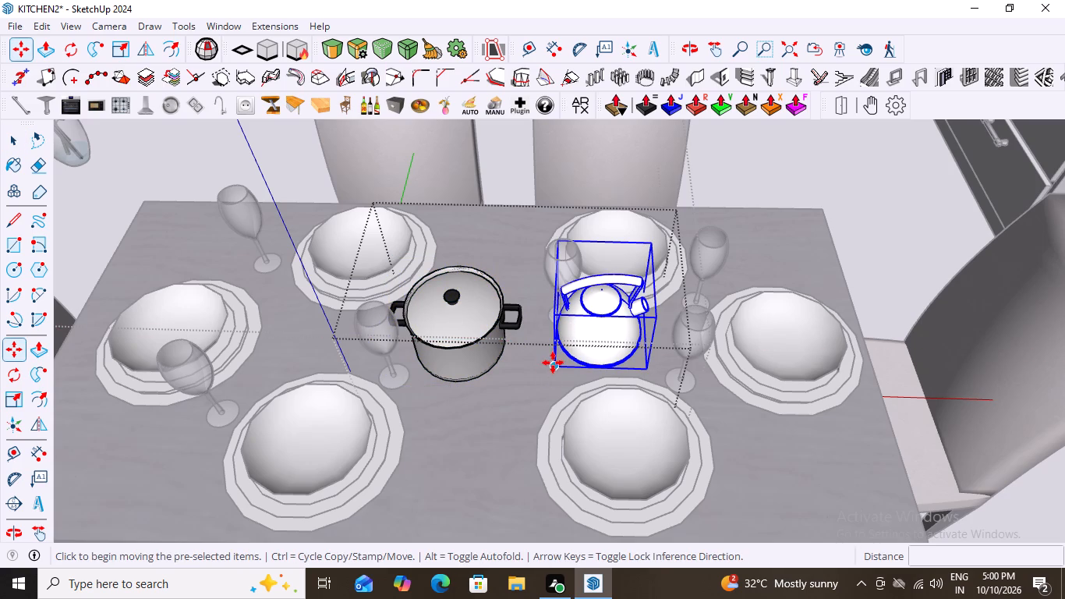
pyautogui.click(553, 363)
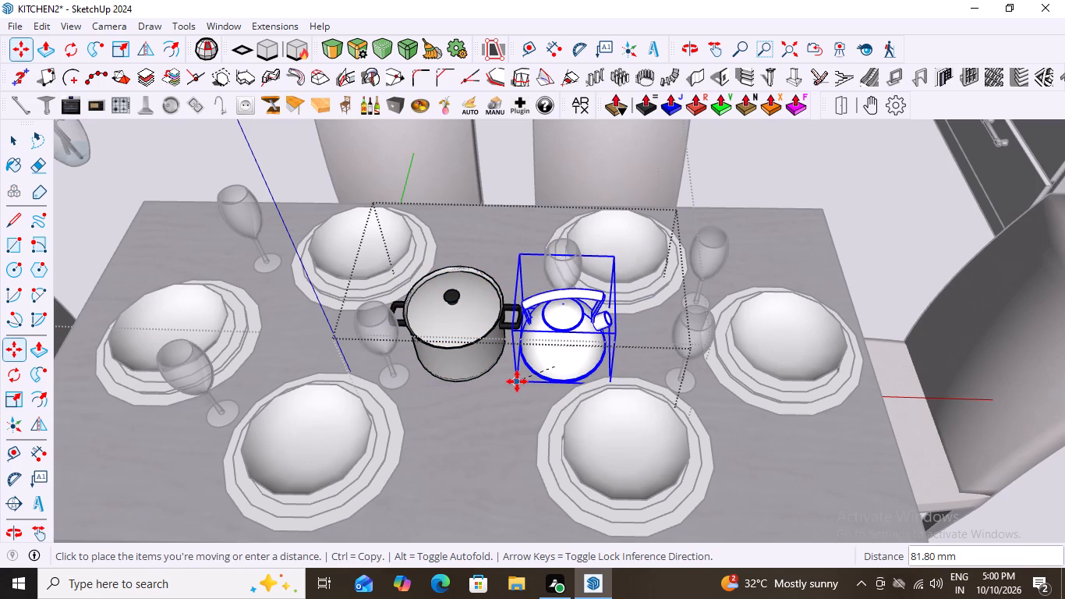
pyautogui.click(517, 381)
pyautogui.scroll(-3, 457, 382)
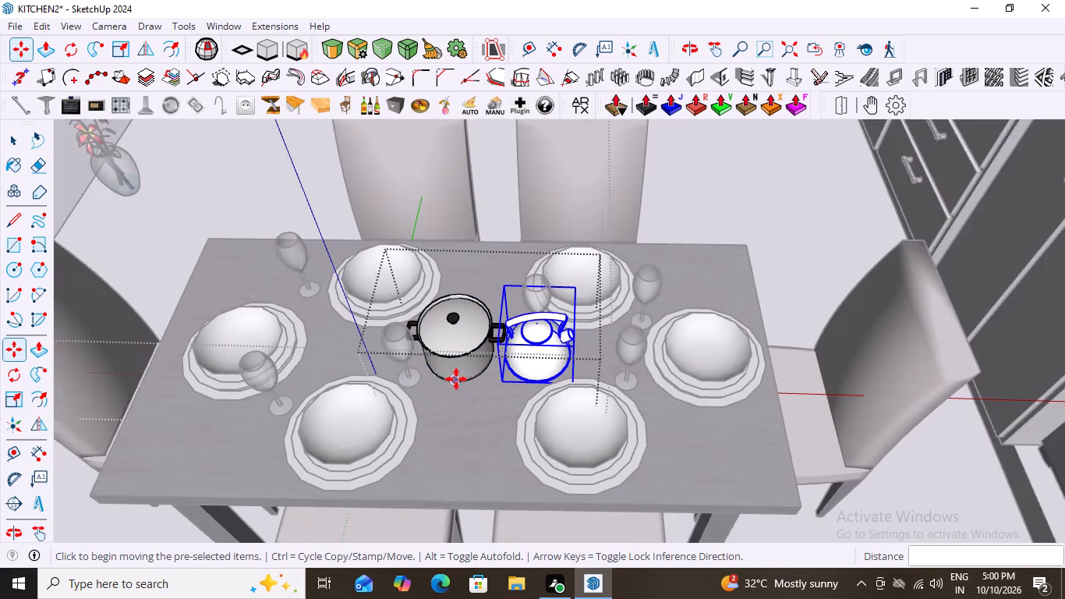
pyautogui.scroll(-6, 456, 379)
pyautogui.press('space')
pyautogui.moveTo(297, 271); pyautogui.dragTo(306, 271)
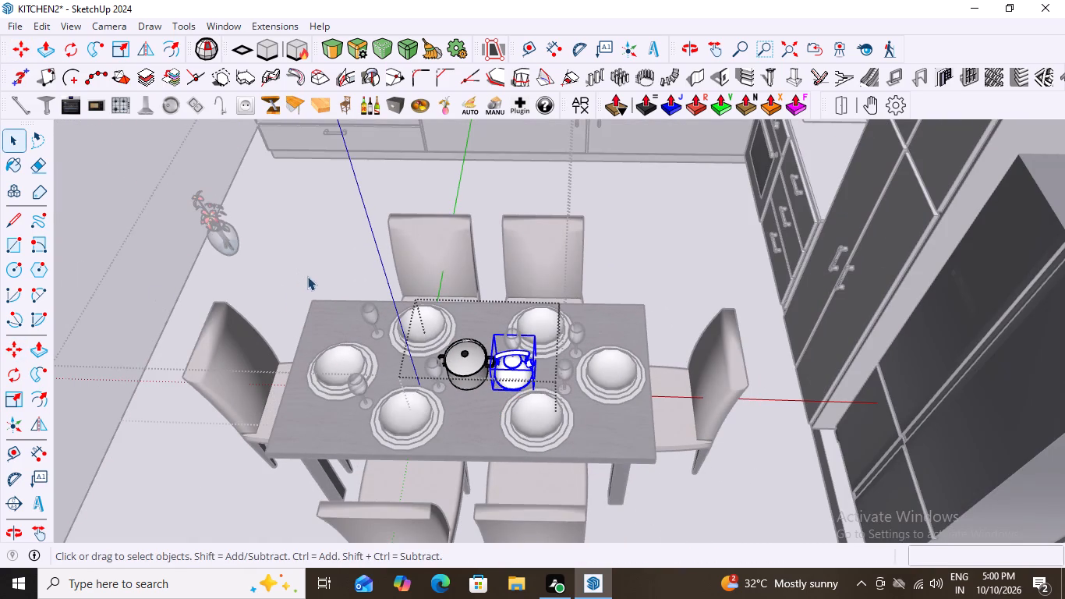
pyautogui.scroll(-3, 383, 319)
pyautogui.moveTo(444, 375); pyautogui.dragTo(465, 268, button='middle')
pyautogui.scroll(-8, 462, 305)
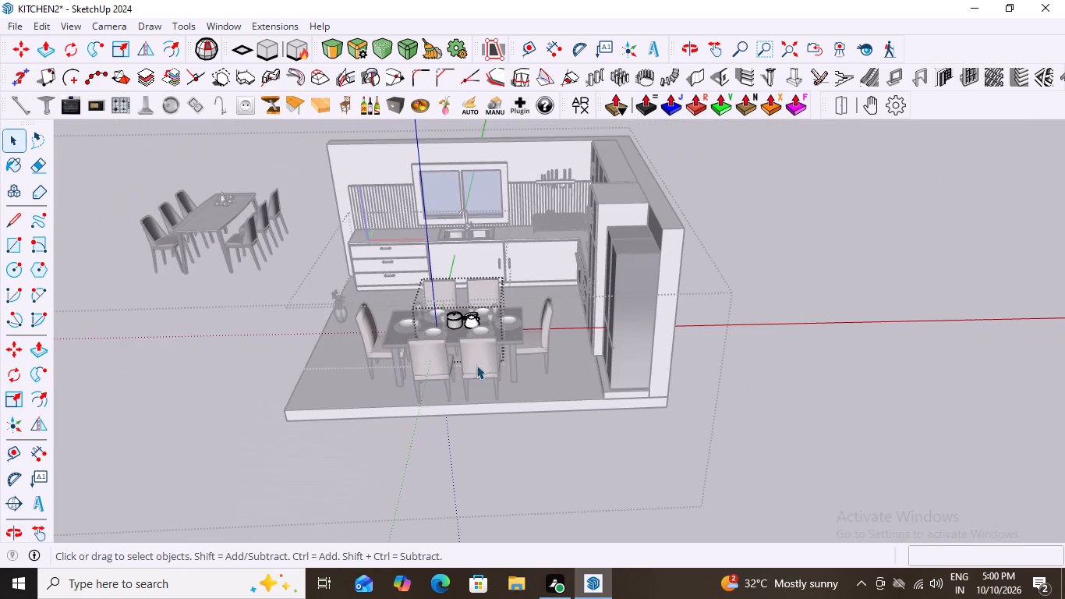
pyautogui.doubleClick(790, 225)
pyautogui.doubleClick(792, 248)
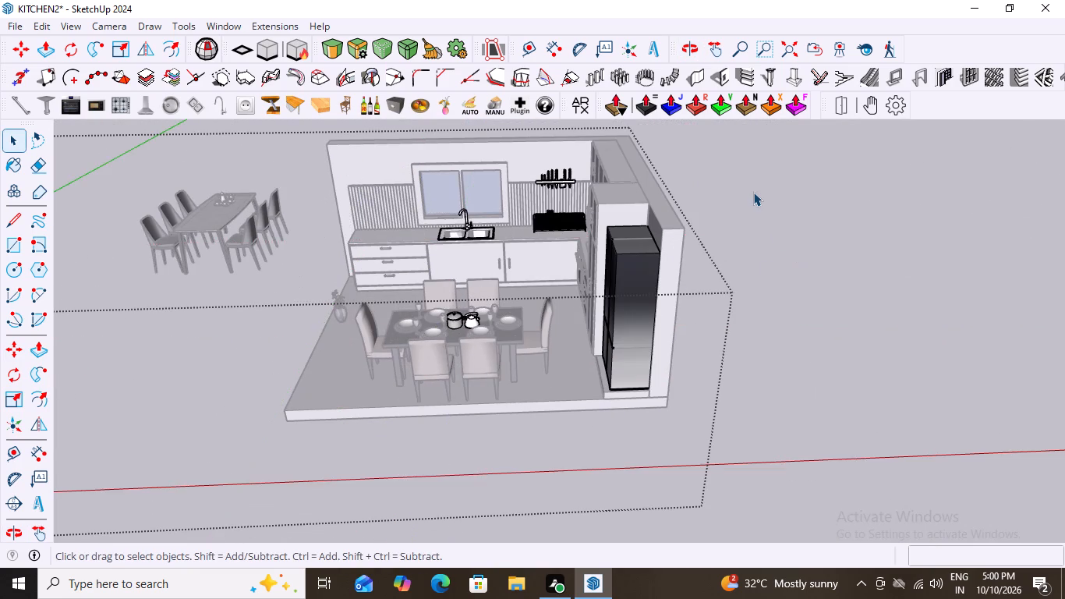
pyautogui.doubleClick(752, 189)
pyautogui.click(759, 186)
# Inside the dining set, move the wine glass beside the pot about 215 mm, to between the two near-side plates.
pyautogui.scroll(10, 471, 320)
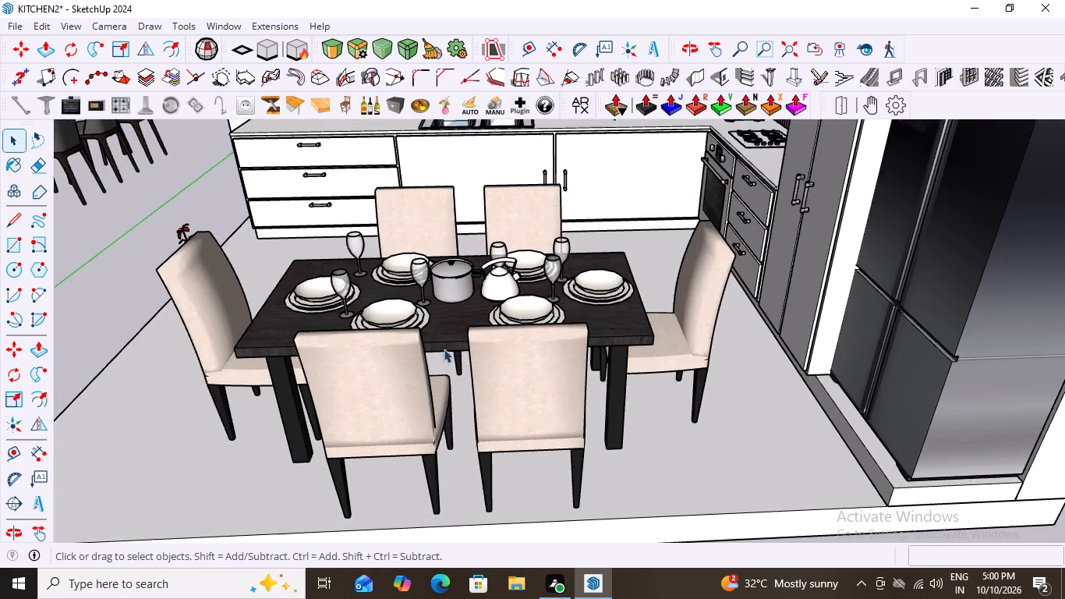
pyautogui.moveTo(441, 352); pyautogui.dragTo(559, 342, button='middle')
pyautogui.scroll(3, 559, 342)
pyautogui.moveTo(518, 349); pyautogui.dragTo(504, 374, button='middle')
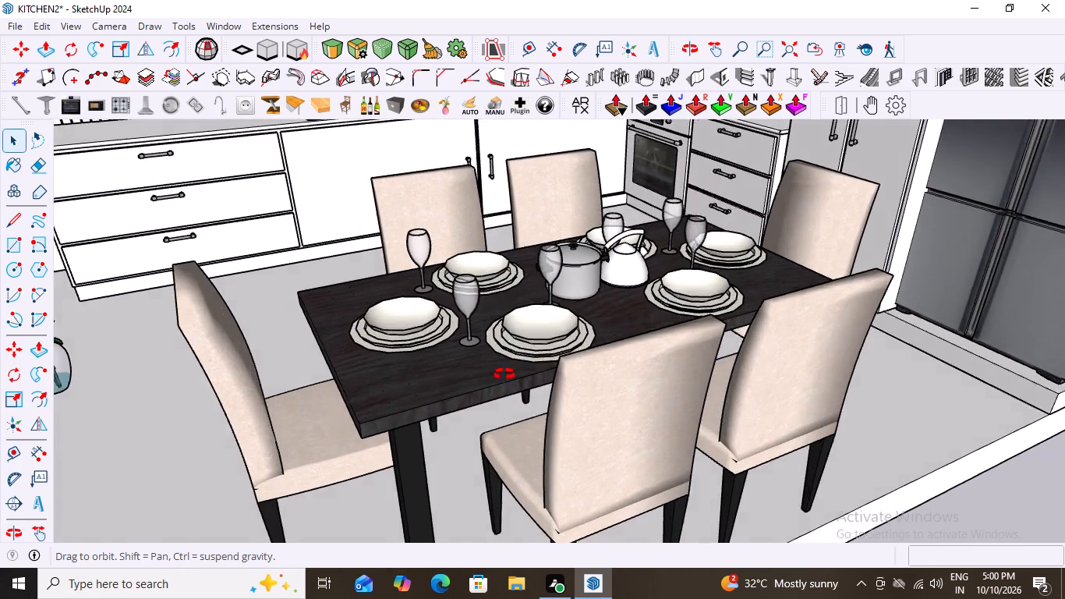
pyautogui.moveTo(504, 374); pyautogui.dragTo(444, 420, button='middle')
pyautogui.scroll(1, 515, 455)
pyautogui.moveTo(508, 456); pyautogui.dragTo(499, 456, button='middle')
pyautogui.scroll(1, 451, 413)
pyautogui.click(455, 351)
pyautogui.doubleClick(453, 348)
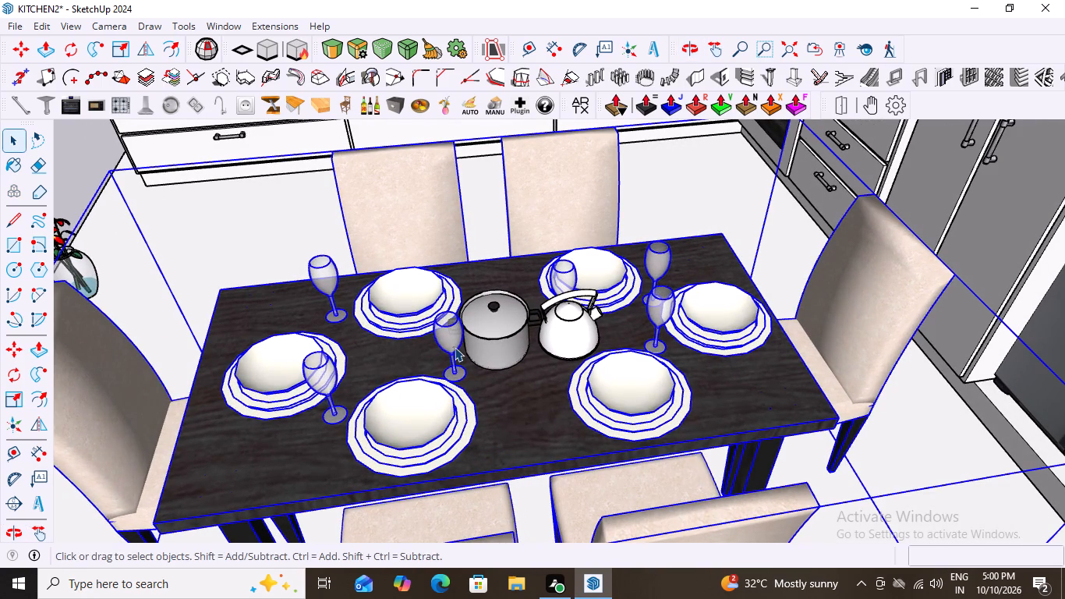
pyautogui.doubleClick(447, 341)
pyautogui.doubleClick(449, 341)
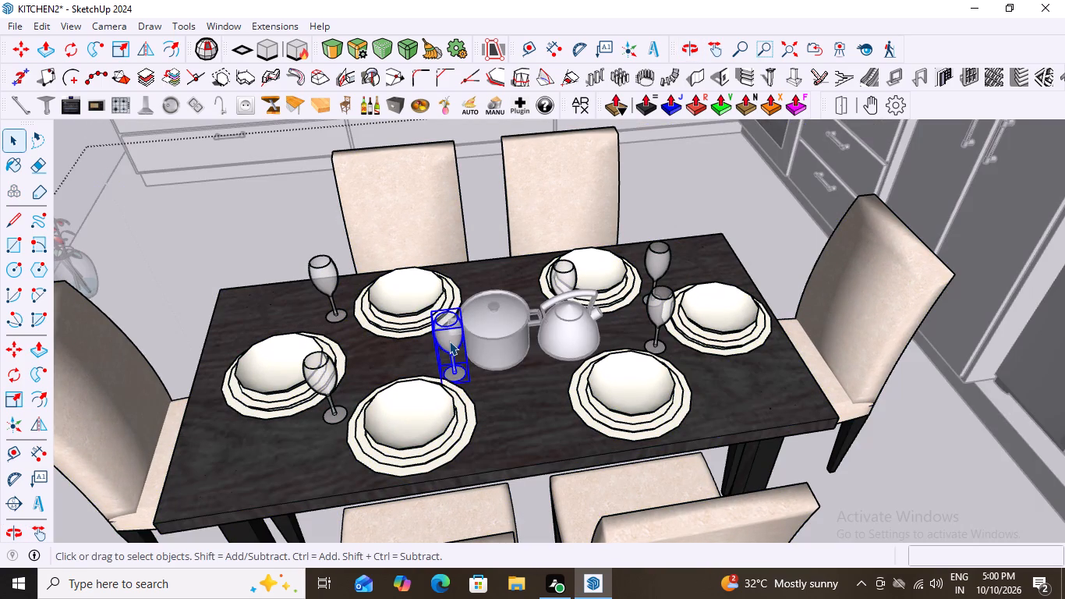
pyautogui.press('m')
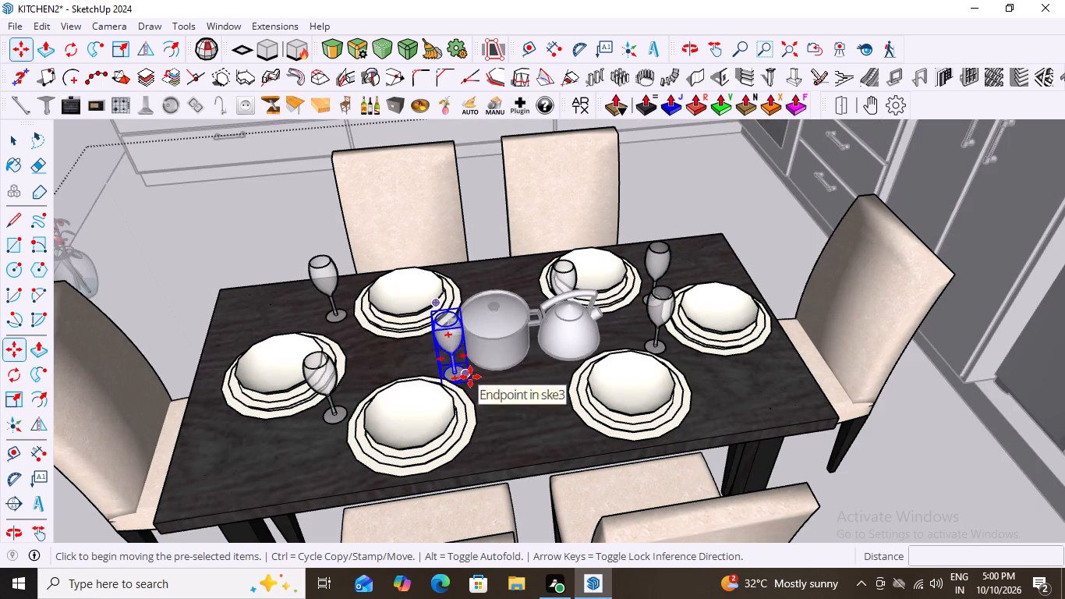
pyautogui.click(470, 377)
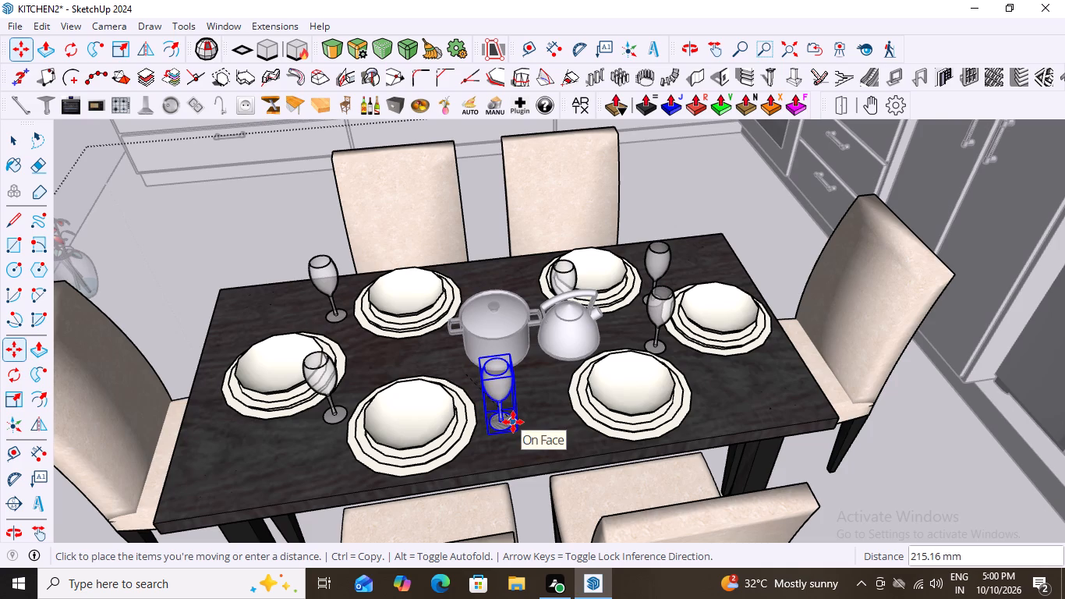
pyautogui.click(513, 422)
pyautogui.press('space')
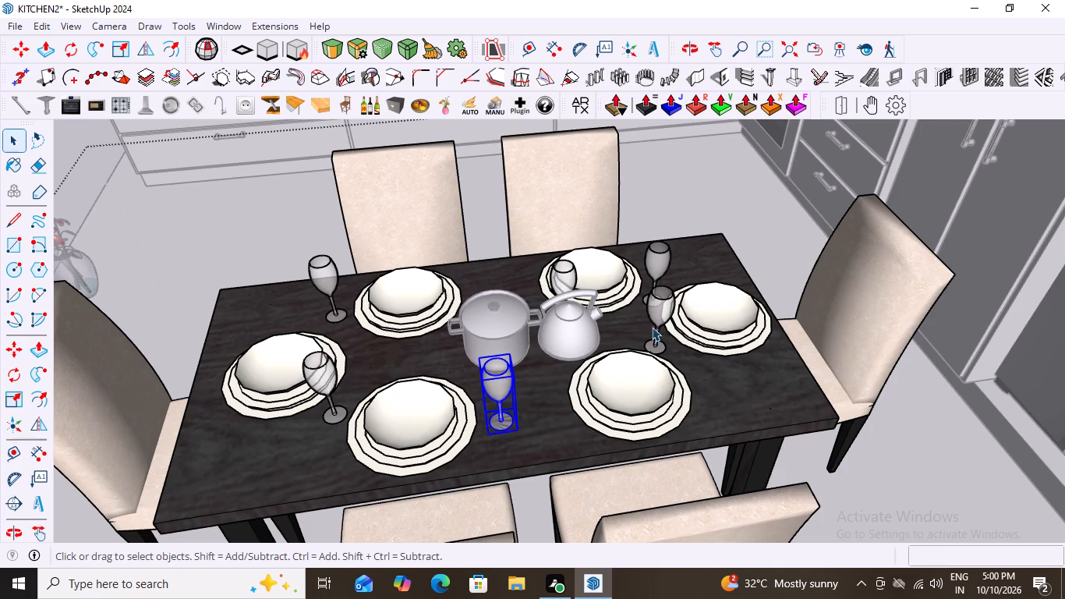
# Move the wine glass between the kettle and the end plate about 243 mm, to the near side of that end plate.
pyautogui.click(659, 311)
pyautogui.click(662, 312)
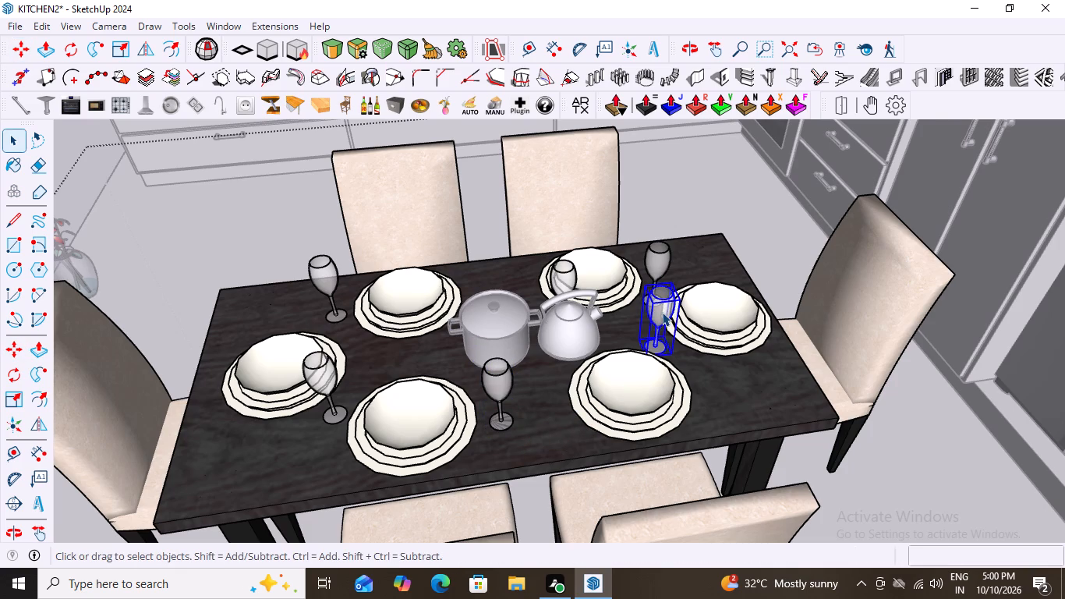
pyautogui.press('m')
pyautogui.click(674, 353)
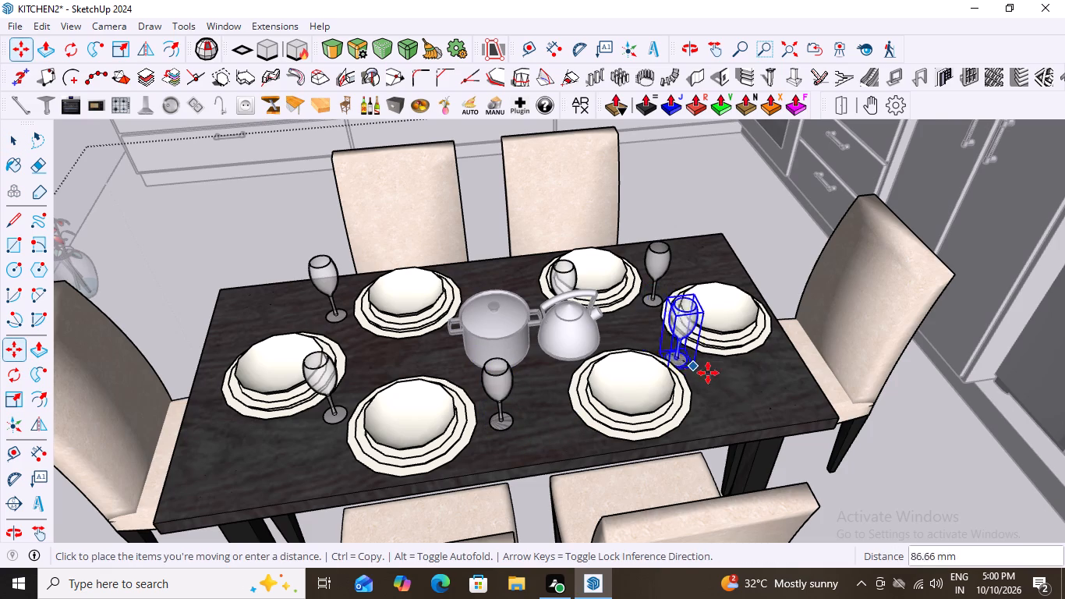
pyautogui.click(757, 382)
pyautogui.press('space')
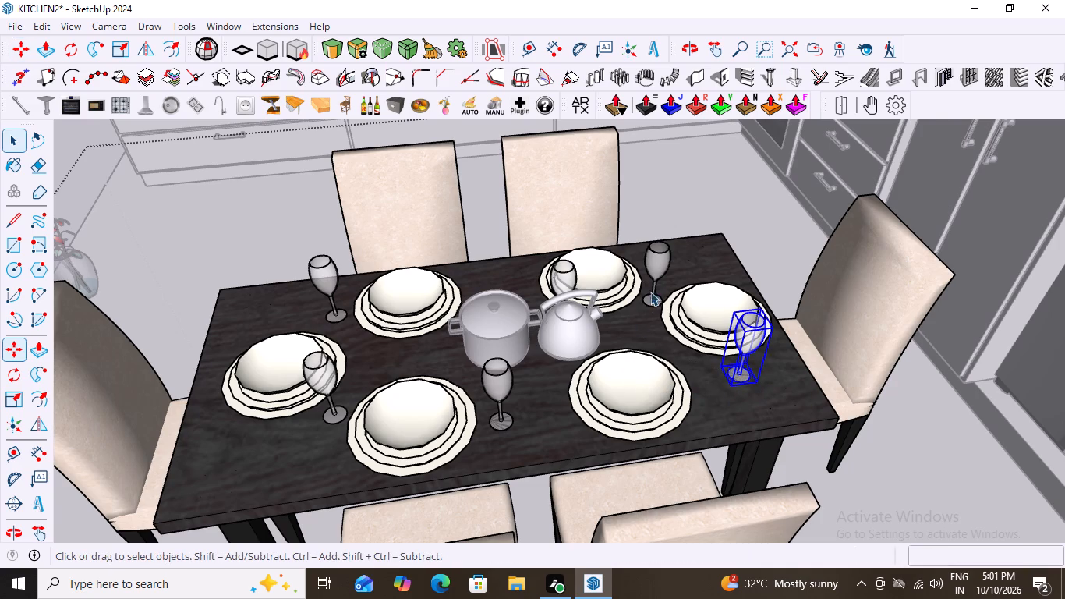
# Move the wine glass between the far-side plate and the kettle-end plate about 95 mm towards the table's far edge.
pyautogui.click(656, 265)
pyautogui.press('m')
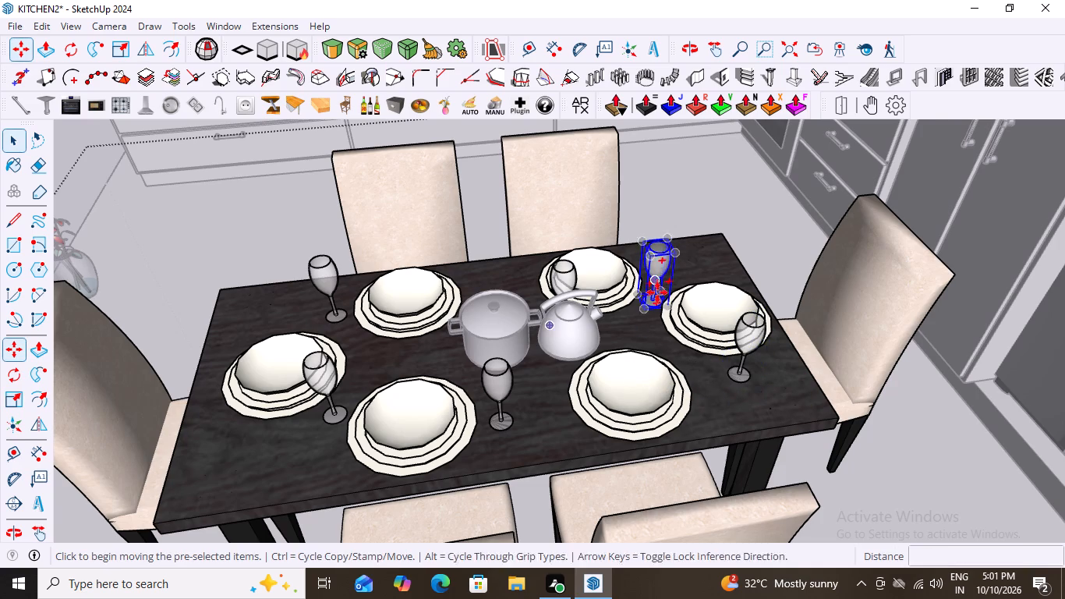
pyautogui.click(650, 308)
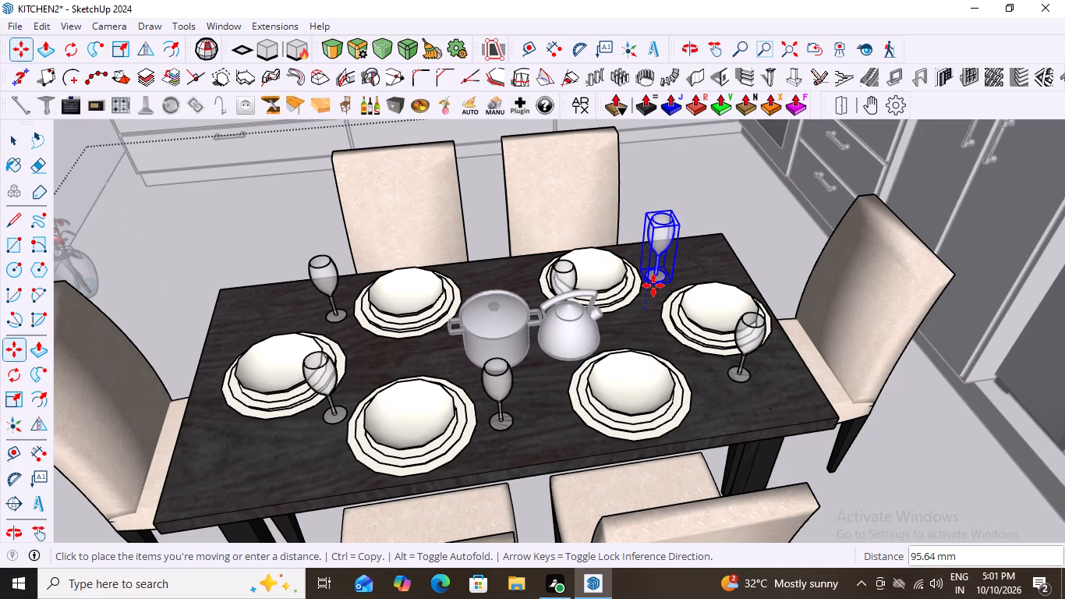
pyautogui.scroll(4, 659, 287)
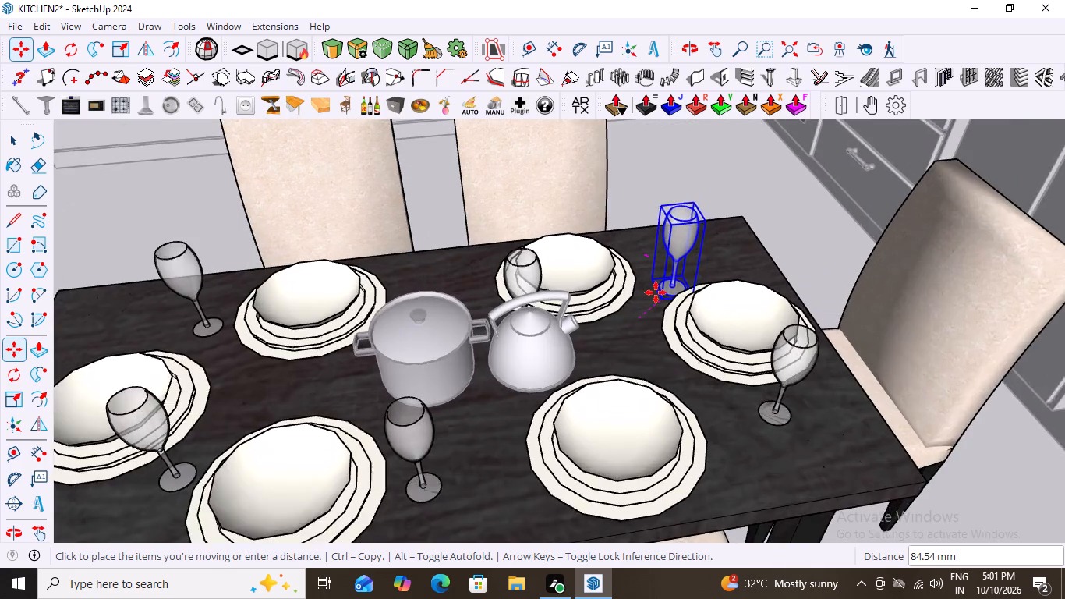
pyautogui.scroll(4, 656, 292)
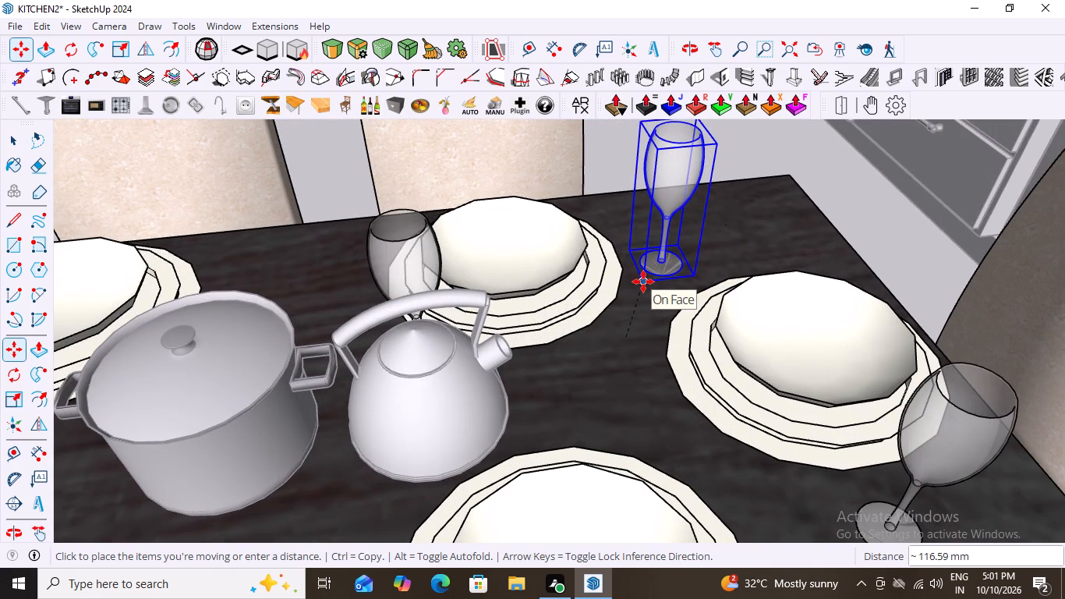
pyautogui.click(640, 278)
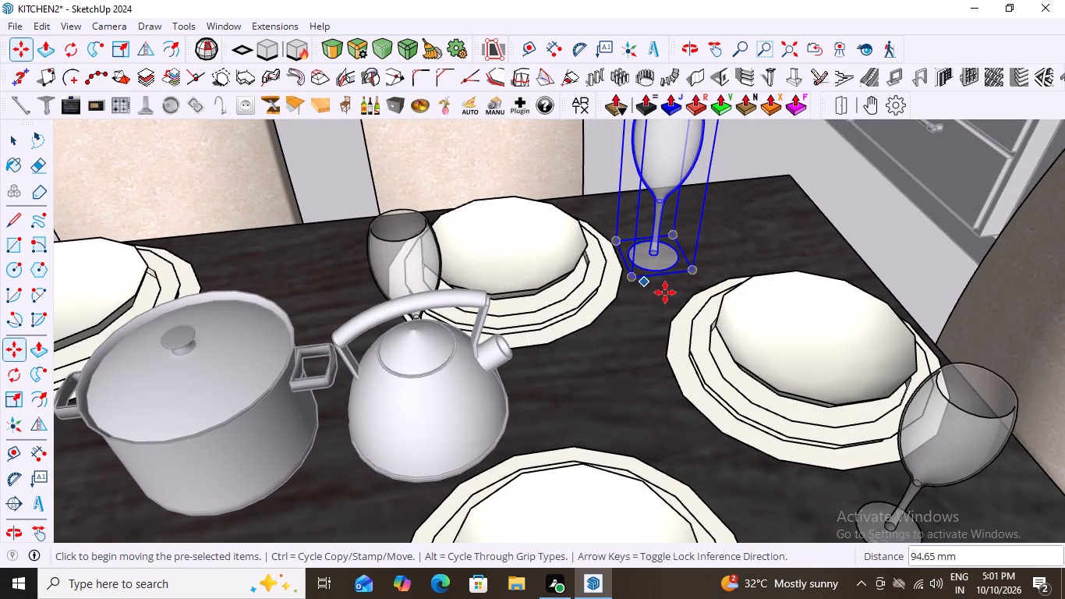
pyautogui.scroll(-12, 681, 288)
pyautogui.press('space')
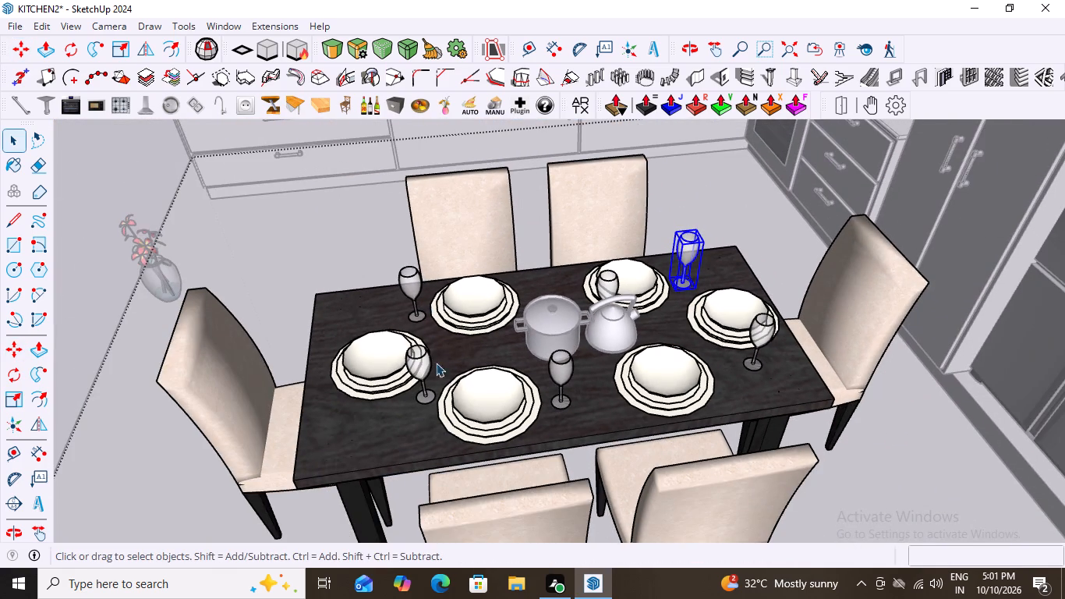
# Move the wine glass beside the end plate nearest the flower vase about 141 mm, to the near side of that plate.
pyautogui.click(423, 370)
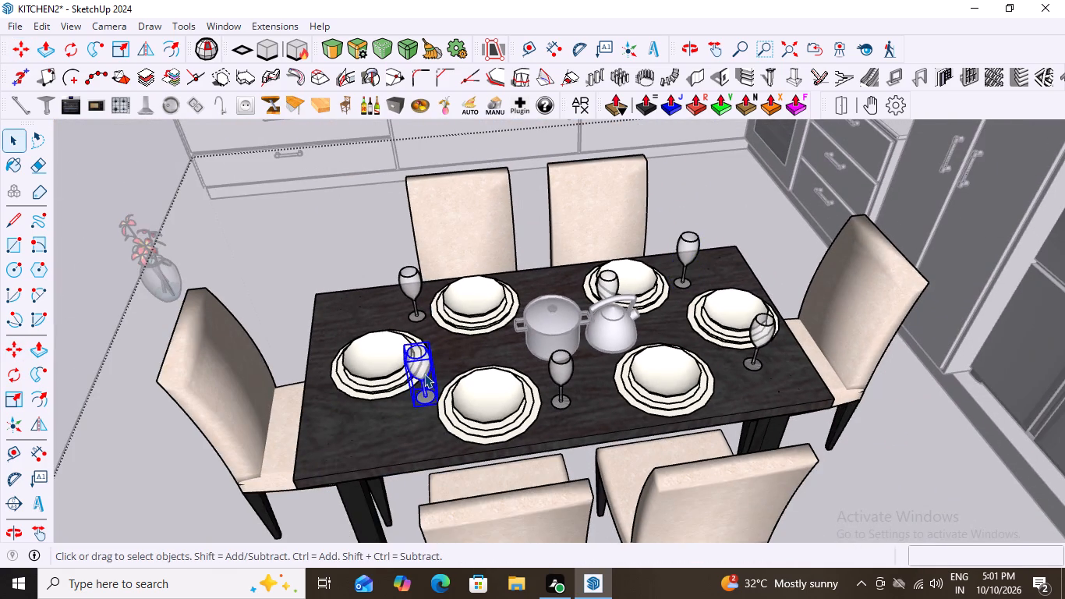
pyautogui.press('m')
pyautogui.click(419, 405)
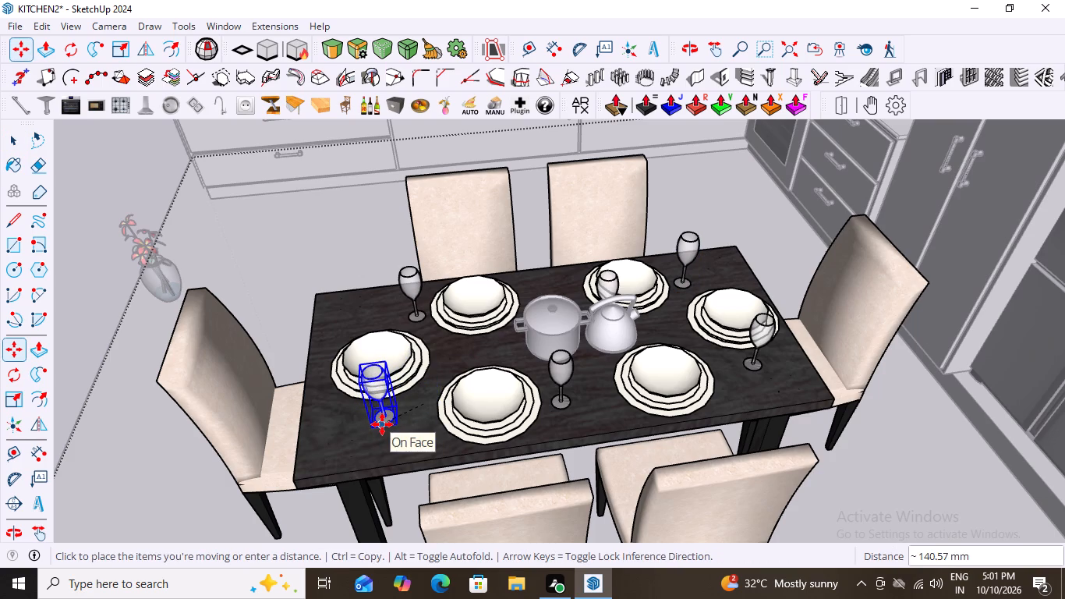
pyautogui.click(381, 425)
pyautogui.press('space')
pyautogui.click(430, 387)
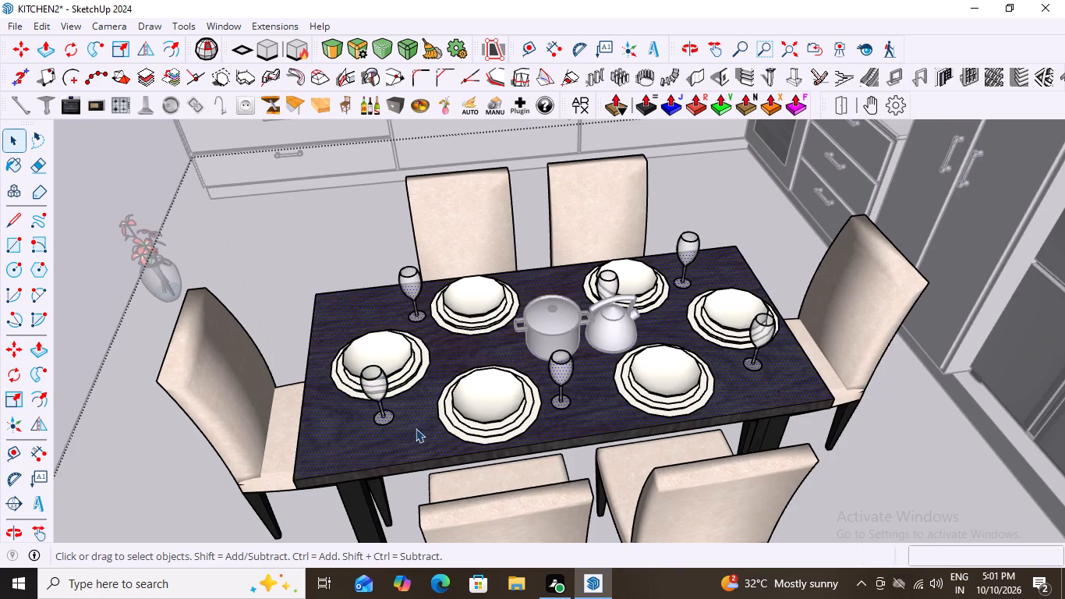
pyautogui.moveTo(416, 411); pyautogui.dragTo(415, 441, button='middle')
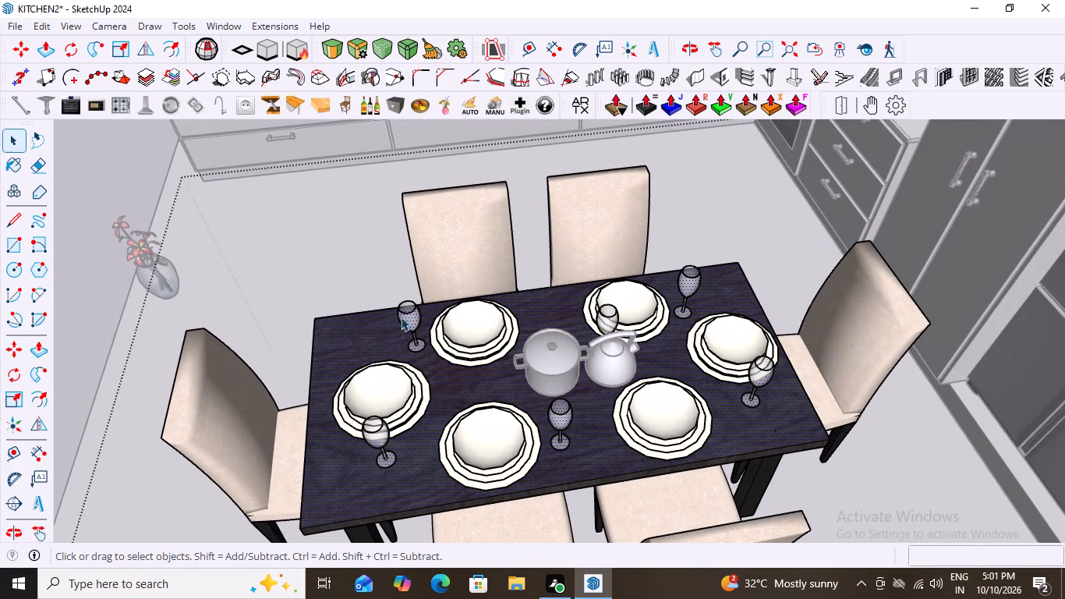
pyautogui.click(313, 229)
# Shift the wine glass on the near side of the kettle-end plate closer to the neighbouring near-side plate.
pyautogui.scroll(1, 382, 340)
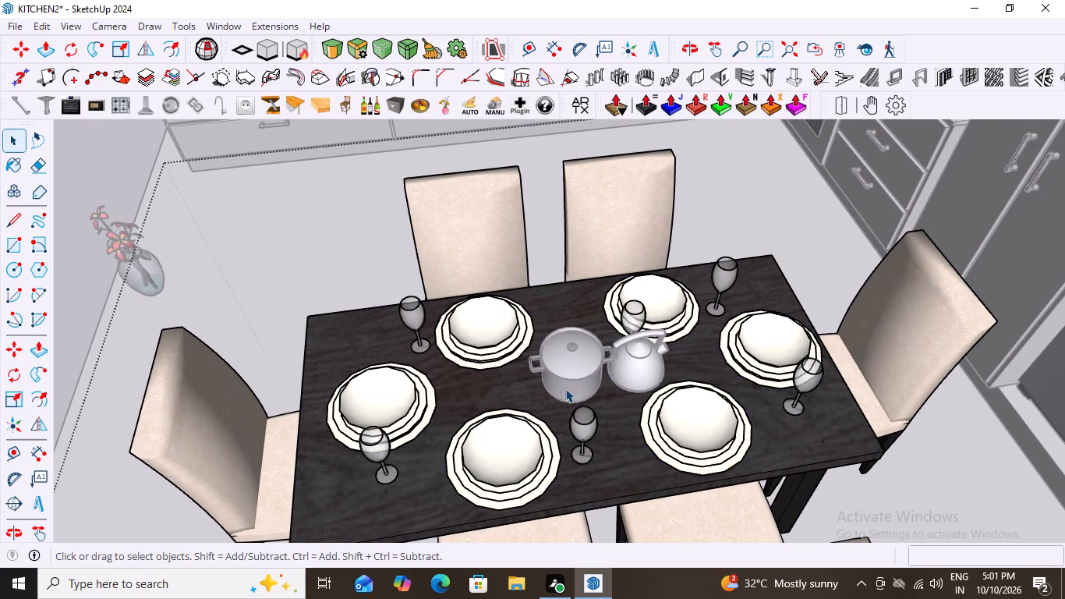
pyautogui.moveTo(553, 399); pyautogui.dragTo(511, 435, button='middle')
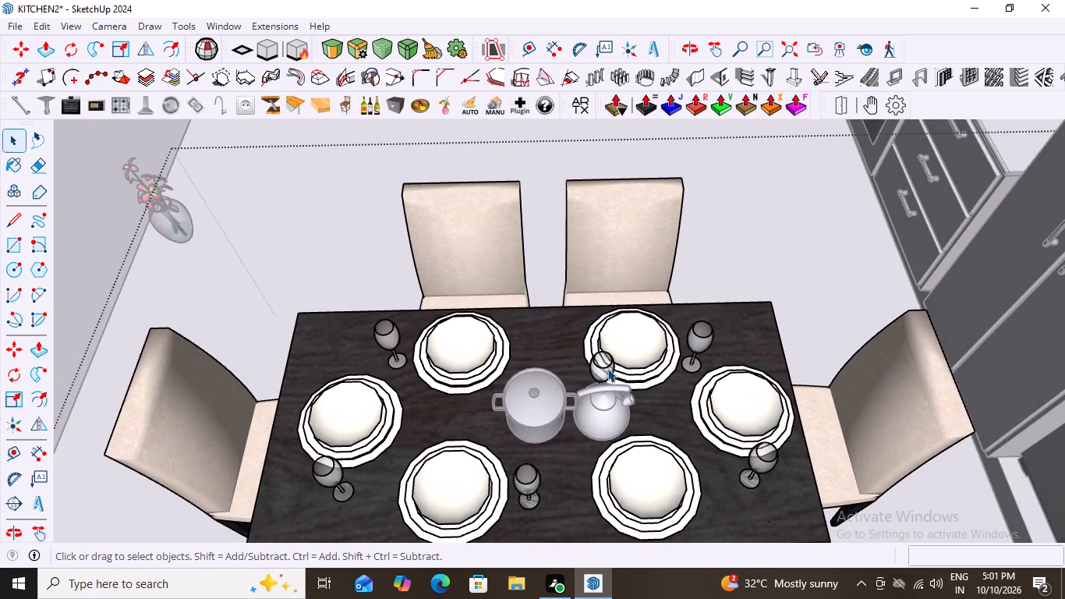
pyautogui.scroll(2, 607, 373)
pyautogui.scroll(-3, 620, 349)
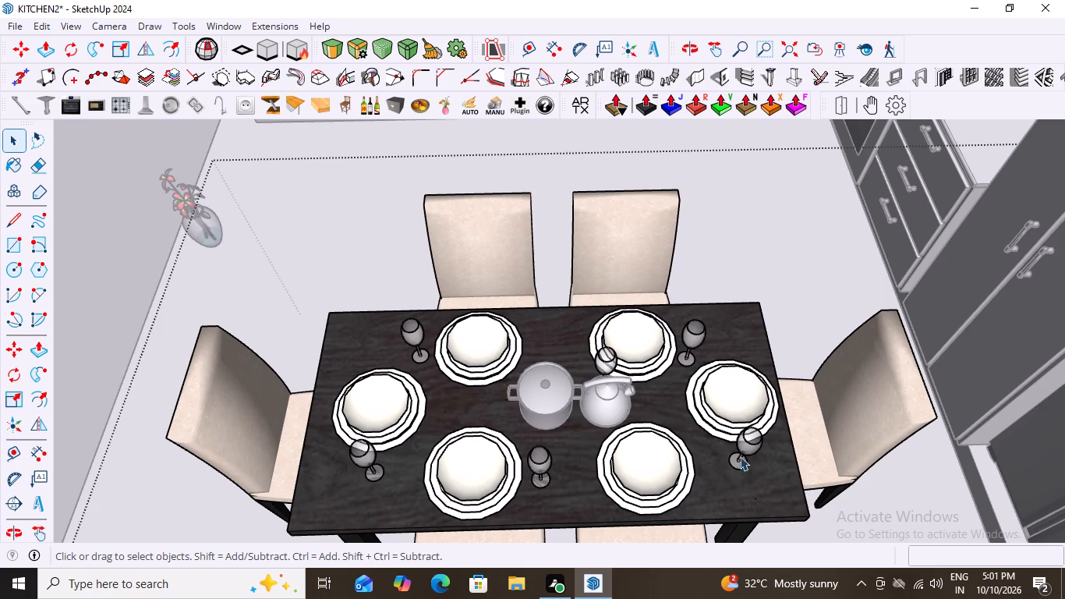
pyautogui.scroll(1, 738, 491)
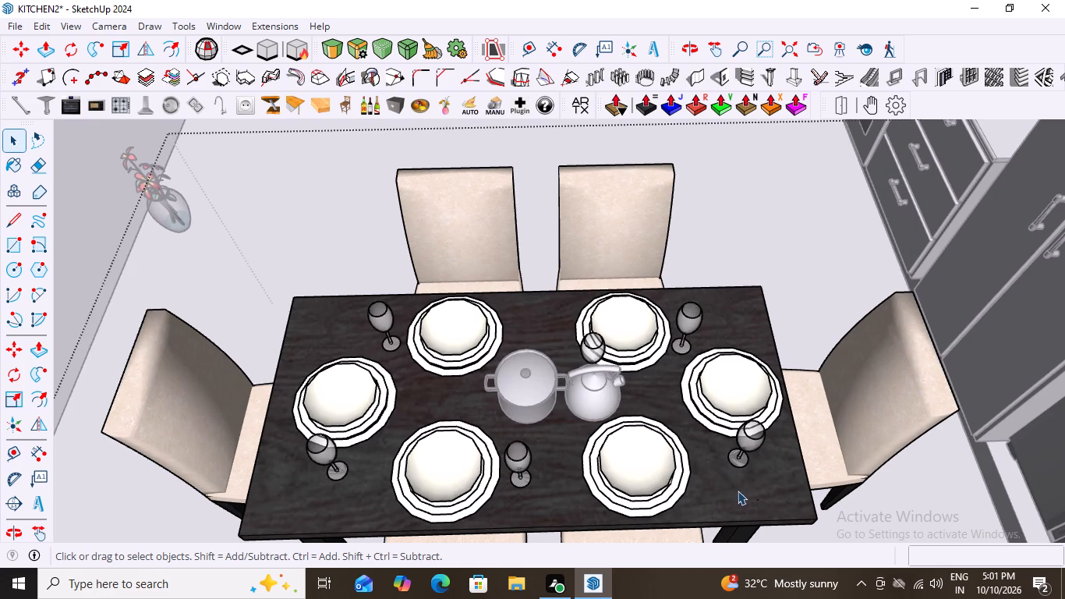
pyautogui.scroll(-2, 573, 458)
pyautogui.moveTo(641, 516); pyautogui.dragTo(617, 413, button='middle')
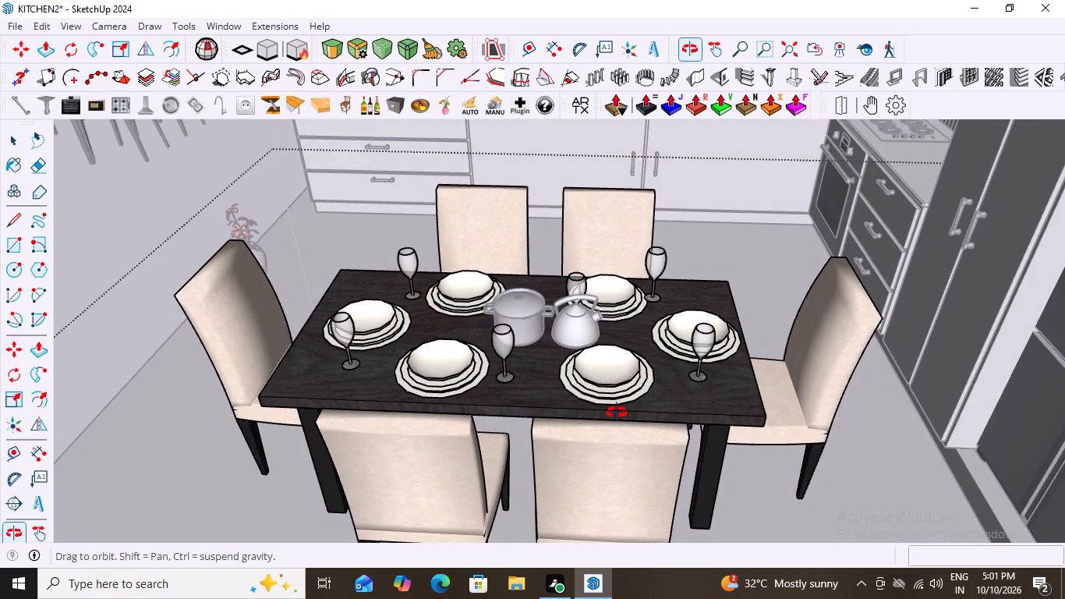
pyautogui.moveTo(617, 413); pyautogui.dragTo(639, 402, button='middle')
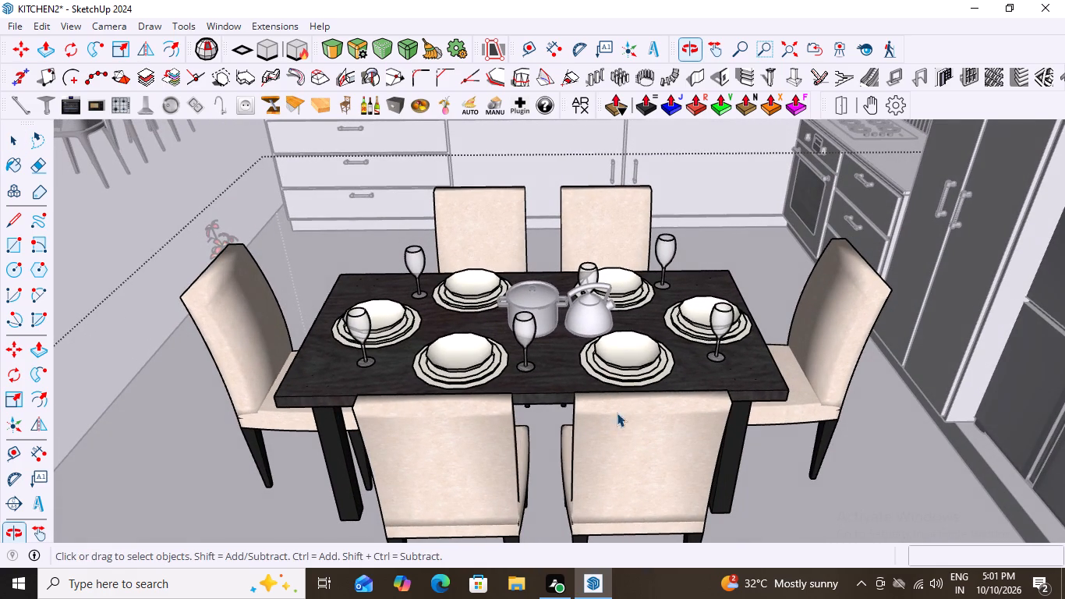
pyautogui.click(717, 328)
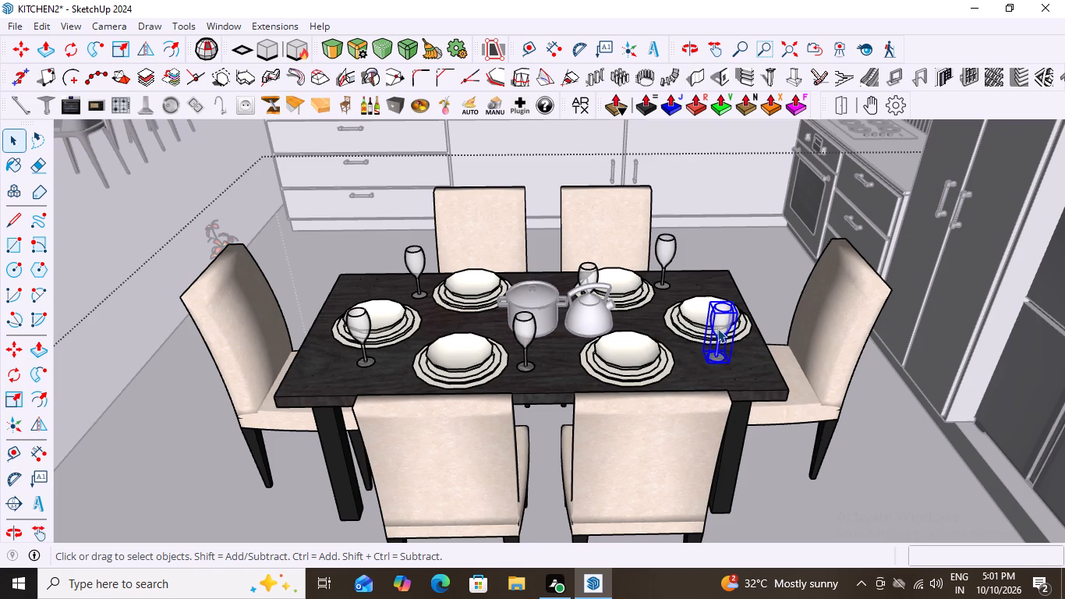
pyautogui.press('m')
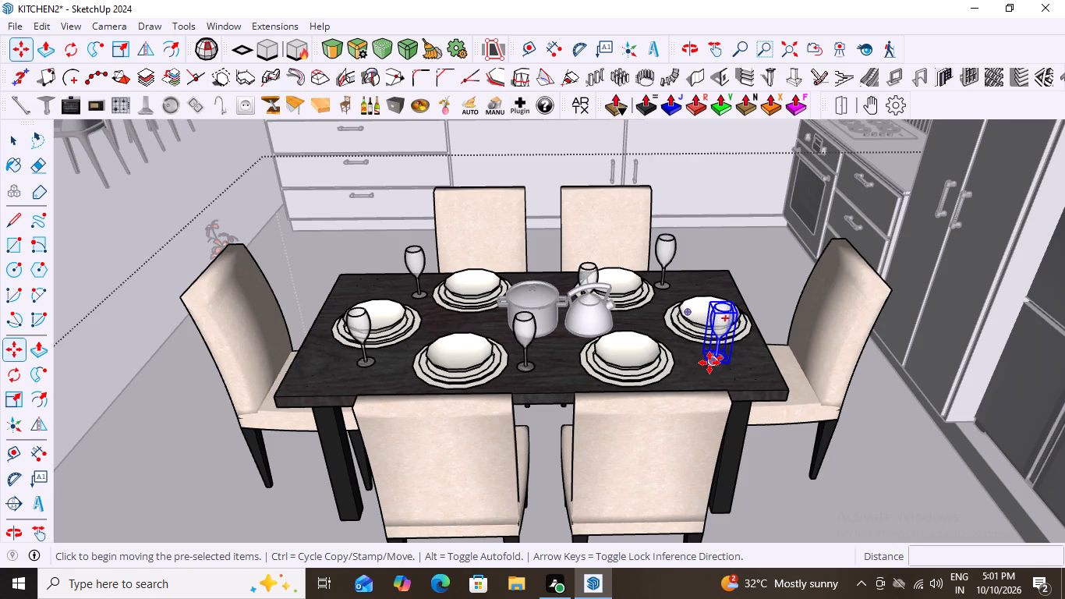
pyautogui.click(709, 363)
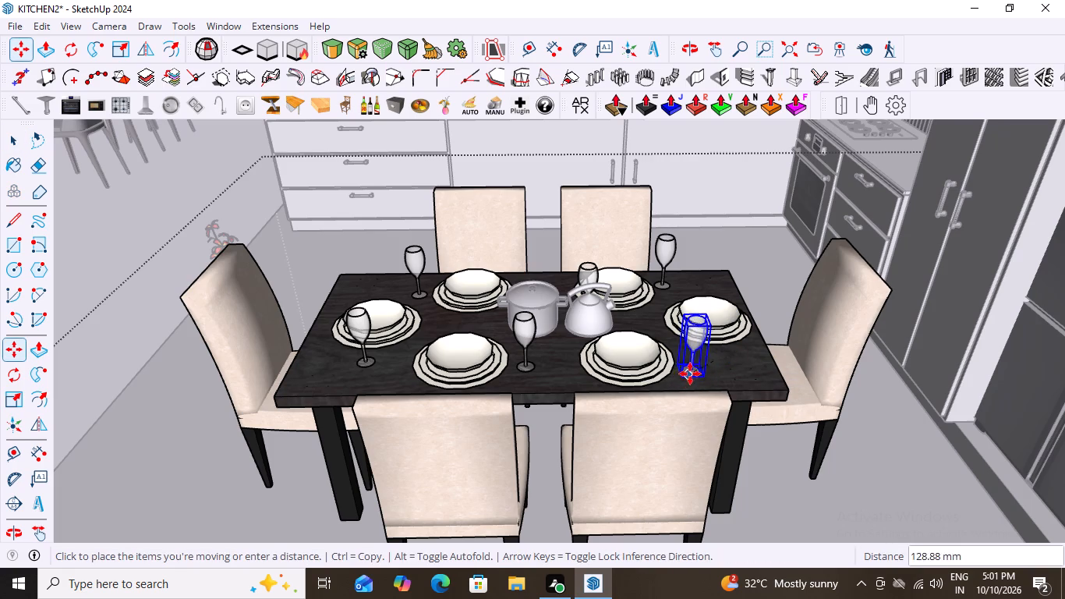
pyautogui.click(695, 372)
pyautogui.scroll(-3, 635, 398)
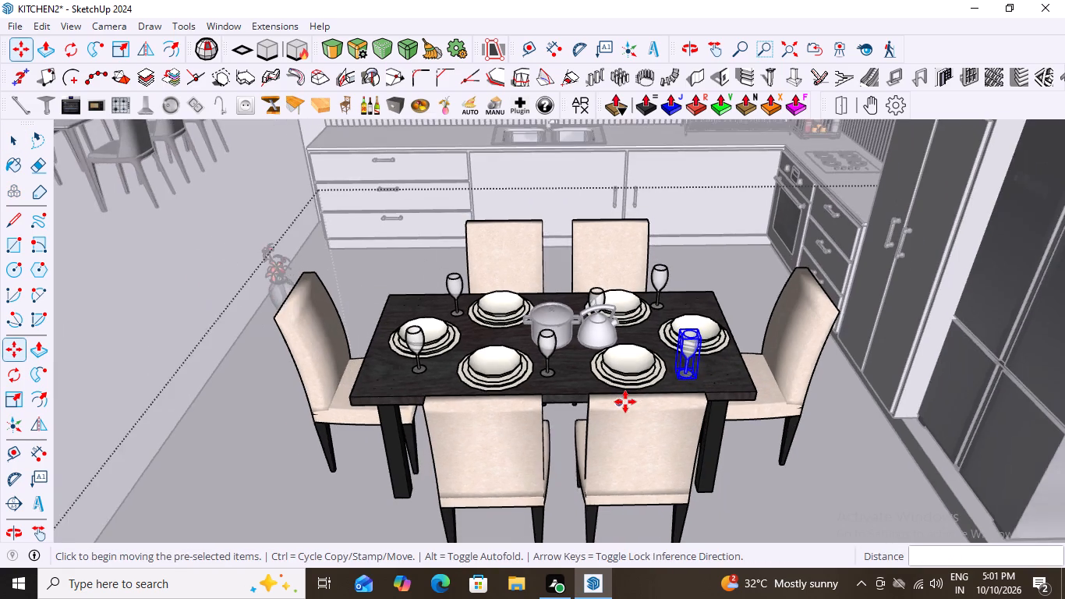
pyautogui.moveTo(625, 403); pyautogui.dragTo(646, 502, button='middle')
pyautogui.press('space')
pyautogui.click(731, 307)
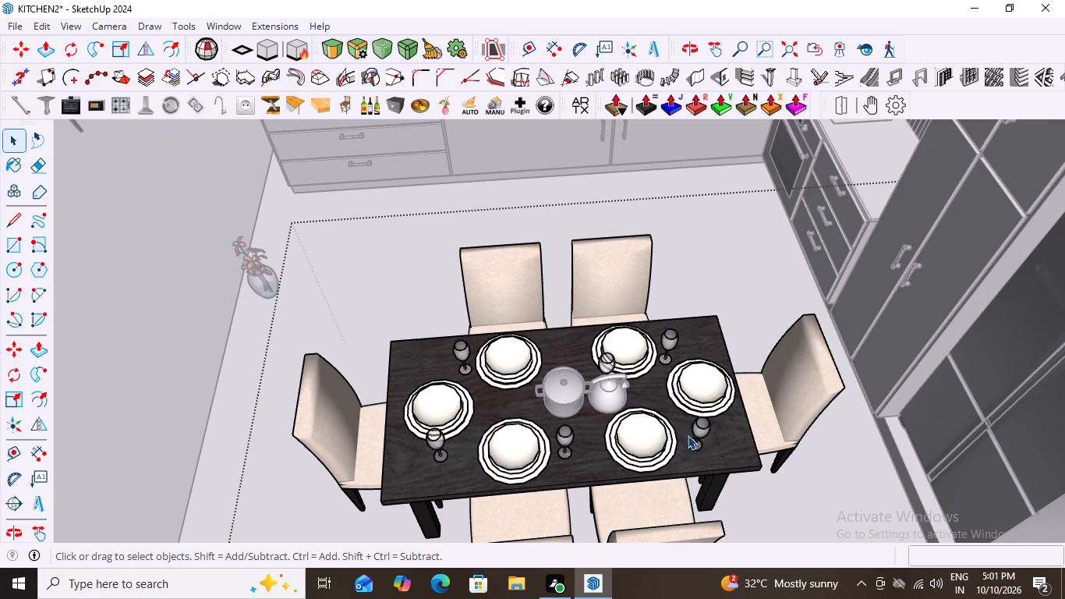
# Move the wine glass between the far-side plate and the kettle-end plate about 234 mm, to the table's far corner.
pyautogui.moveTo(641, 468); pyautogui.dragTo(621, 481, button='middle')
pyautogui.scroll(2, 633, 383)
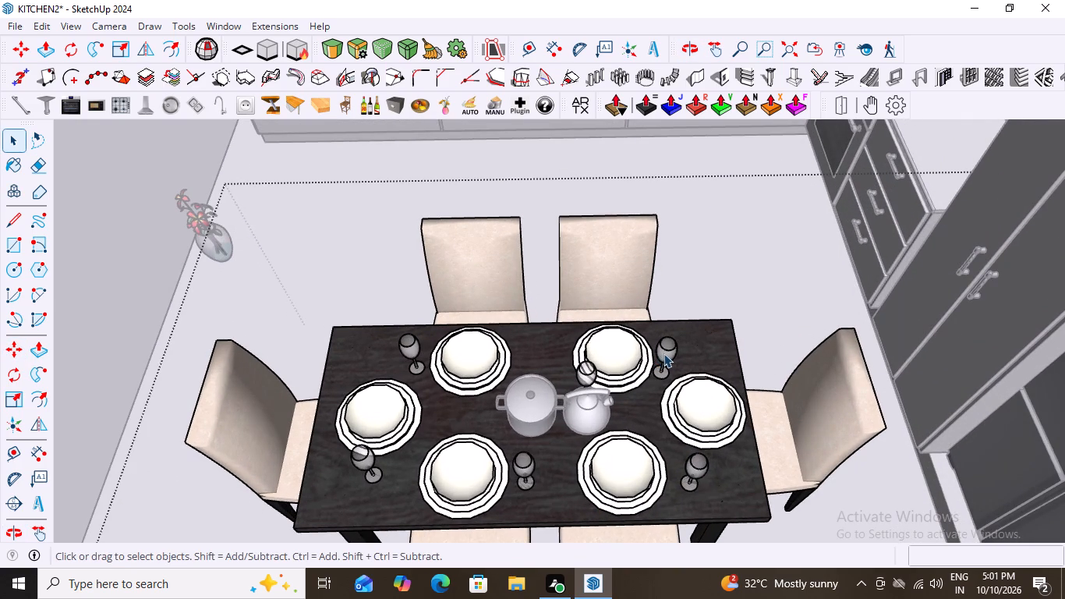
pyautogui.click(663, 353)
pyautogui.press('m')
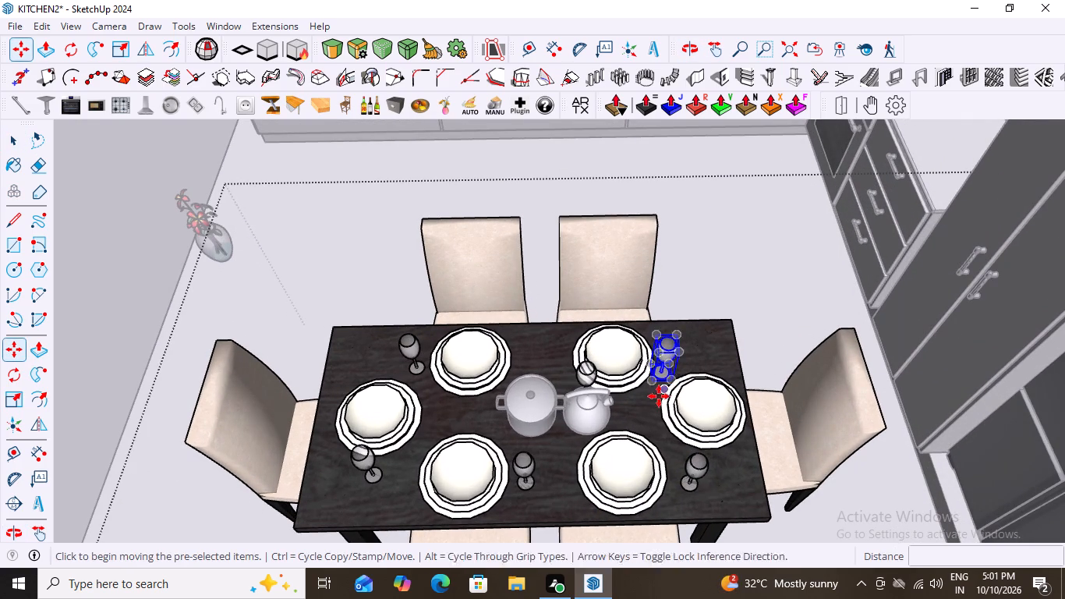
pyautogui.click(671, 382)
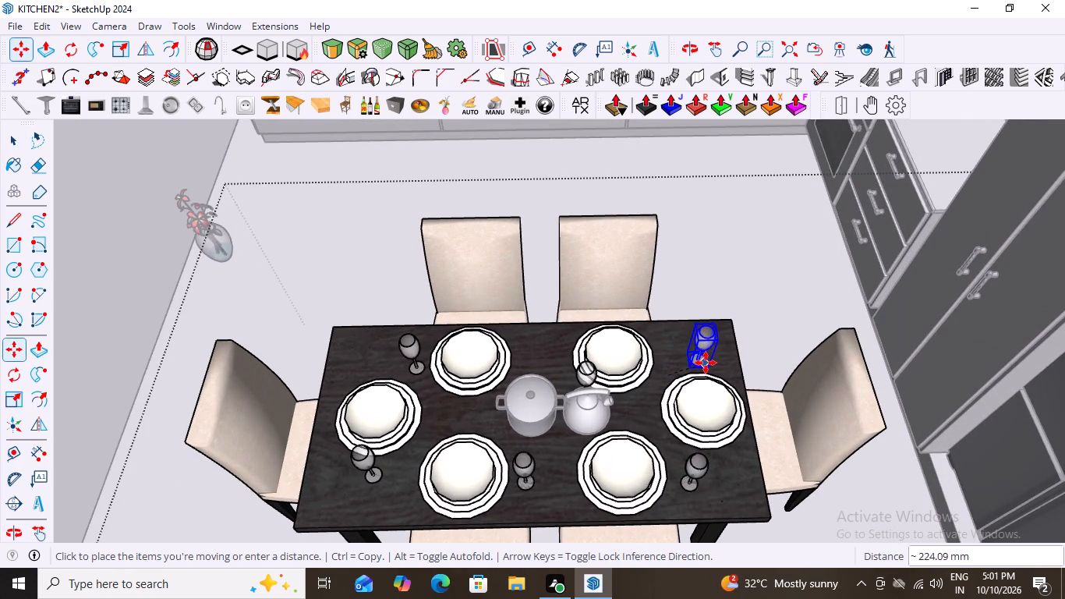
pyautogui.click(708, 363)
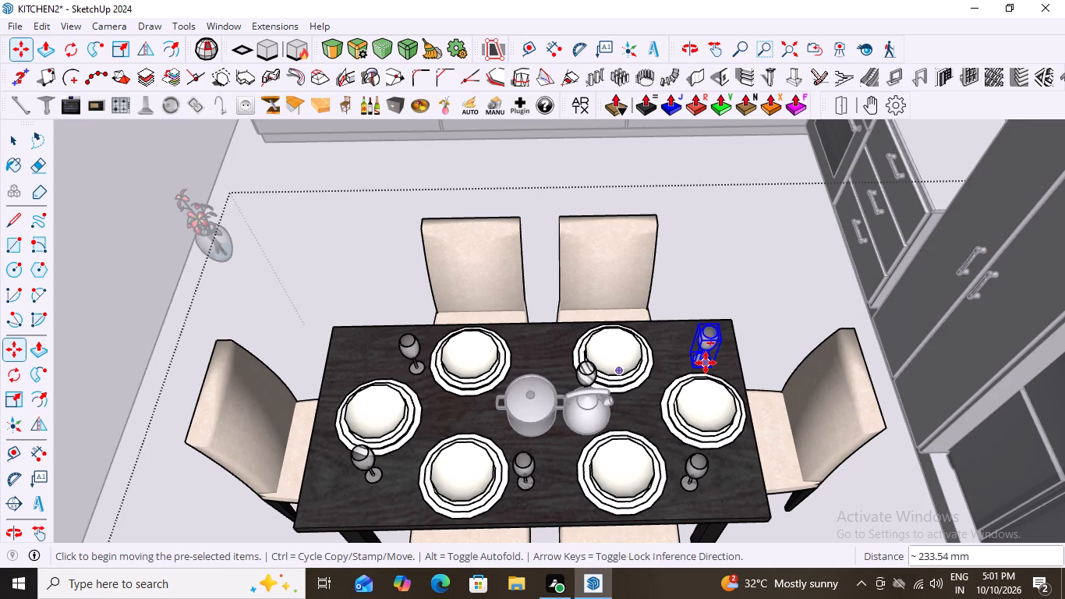
pyautogui.press('space')
pyautogui.click(727, 290)
# Move the wine glass behind the kettle about 194 mm, to between the two far-side plates.
pyautogui.scroll(3, 575, 395)
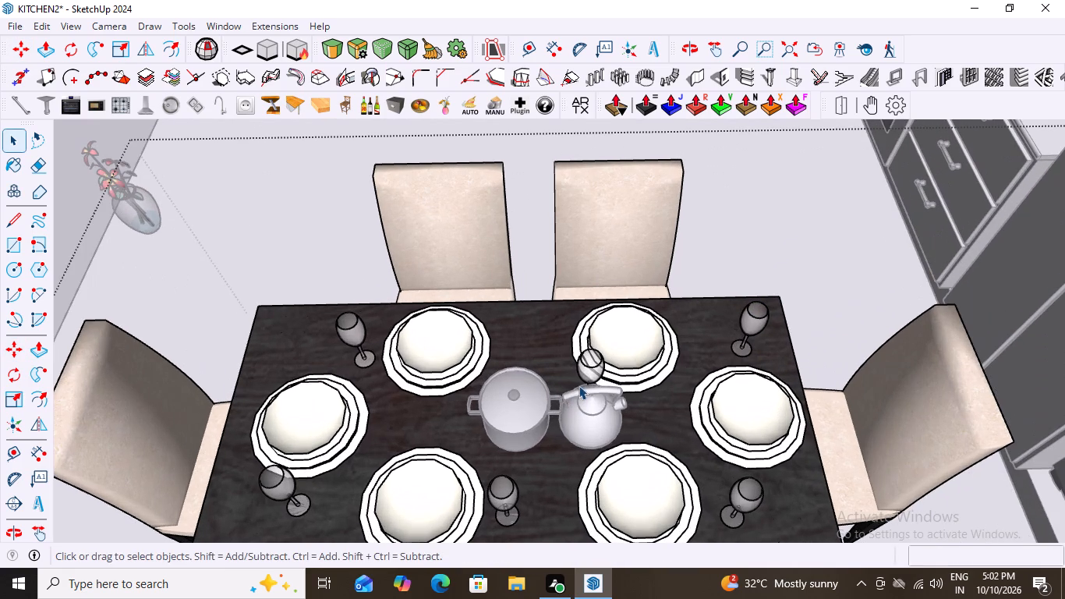
pyautogui.click(592, 367)
pyautogui.press('m')
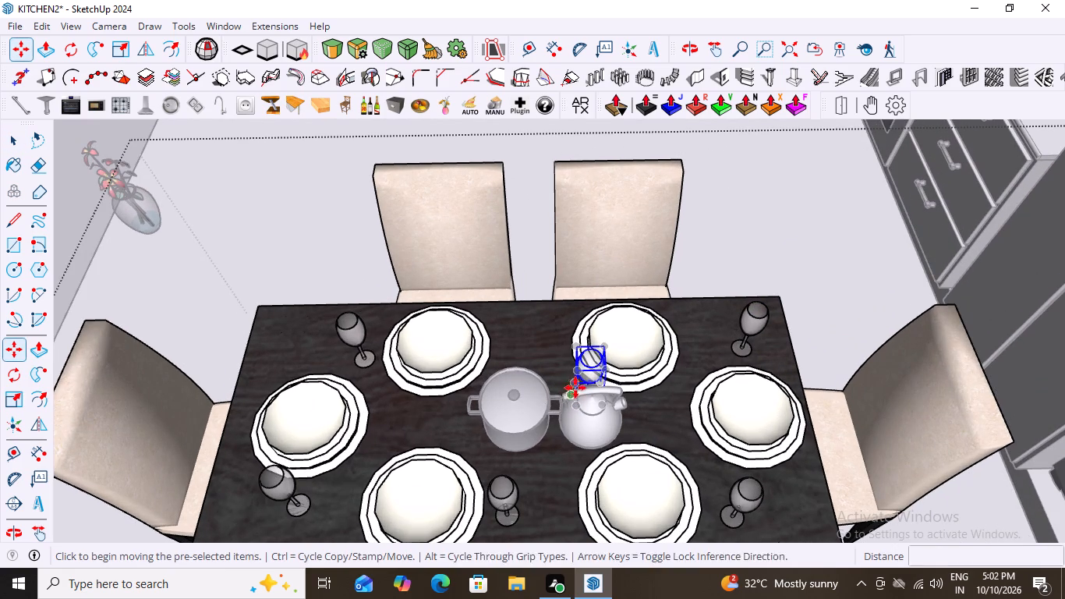
pyautogui.moveTo(542, 353); pyautogui.dragTo(690, 428, button='middle')
pyautogui.scroll(3, 654, 436)
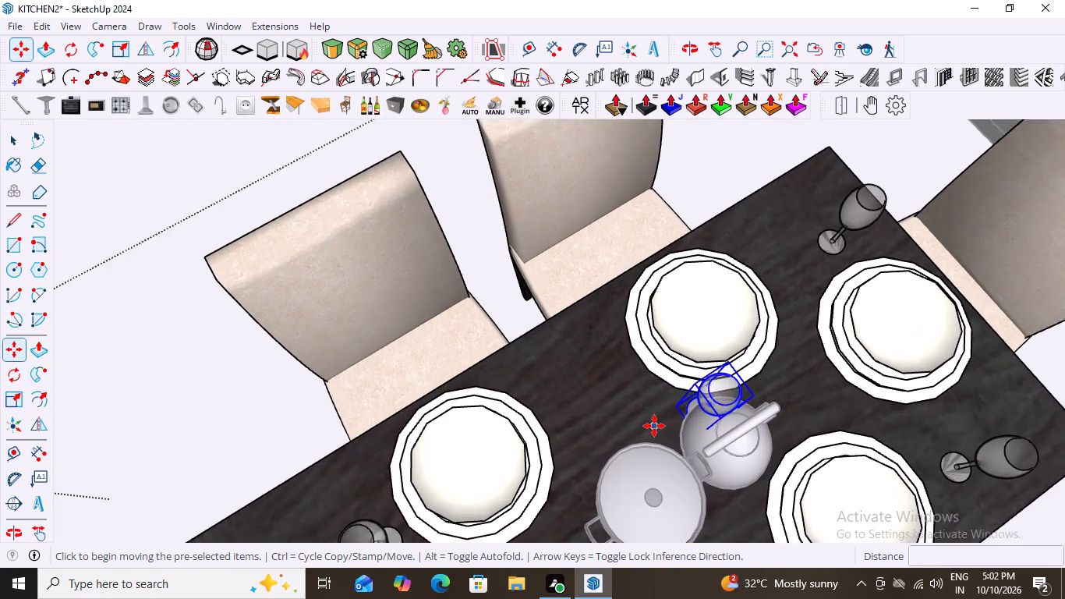
pyautogui.scroll(2, 654, 426)
pyautogui.click(681, 407)
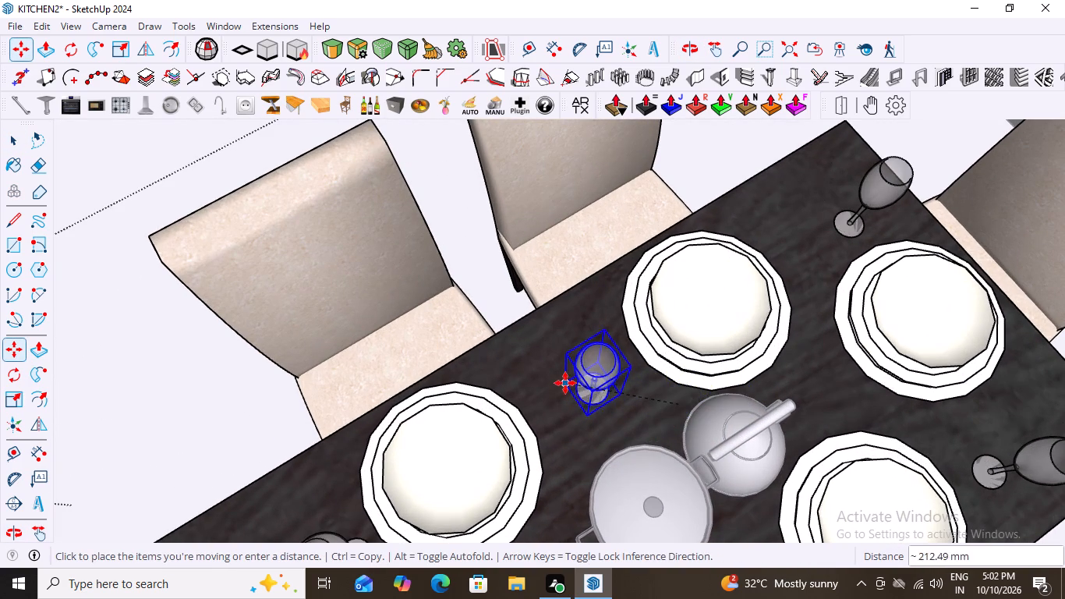
pyautogui.click(576, 380)
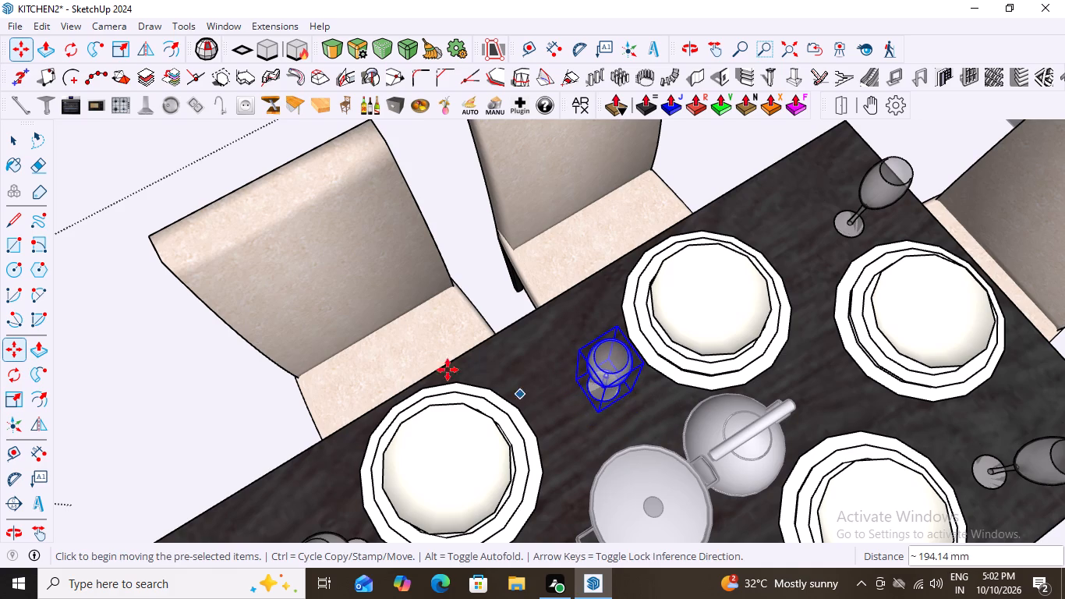
pyautogui.scroll(-7, 422, 345)
pyautogui.moveTo(472, 458); pyautogui.dragTo(352, 367, button='middle')
pyautogui.press('space')
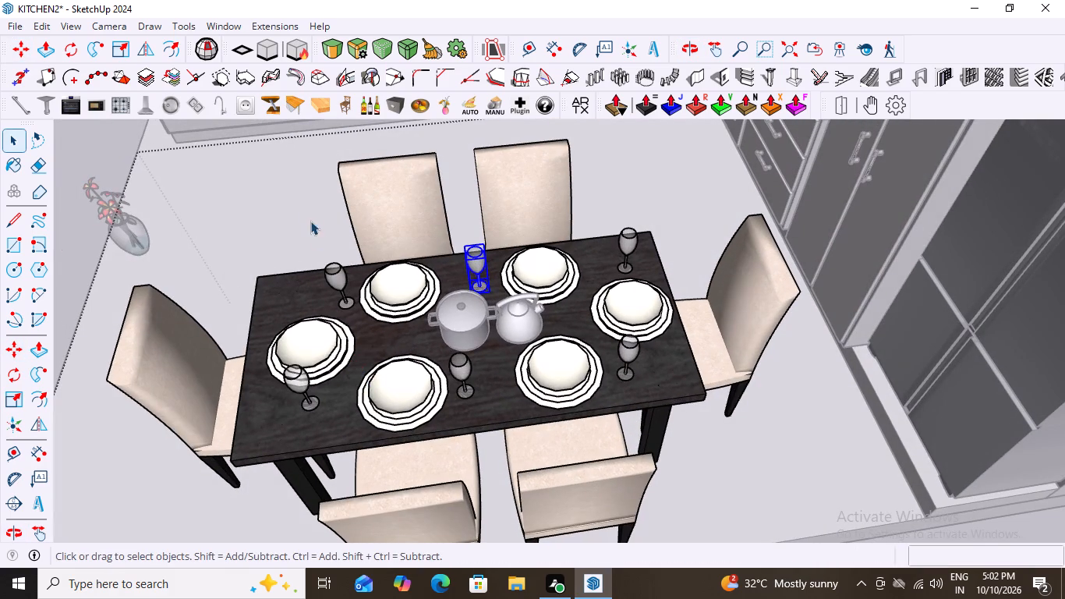
pyautogui.click(306, 198)
# Look over the finished table setting and close the dining set's open groups to return to the whole kitchen model.
pyautogui.moveTo(388, 360); pyautogui.dragTo(358, 318, button='middle')
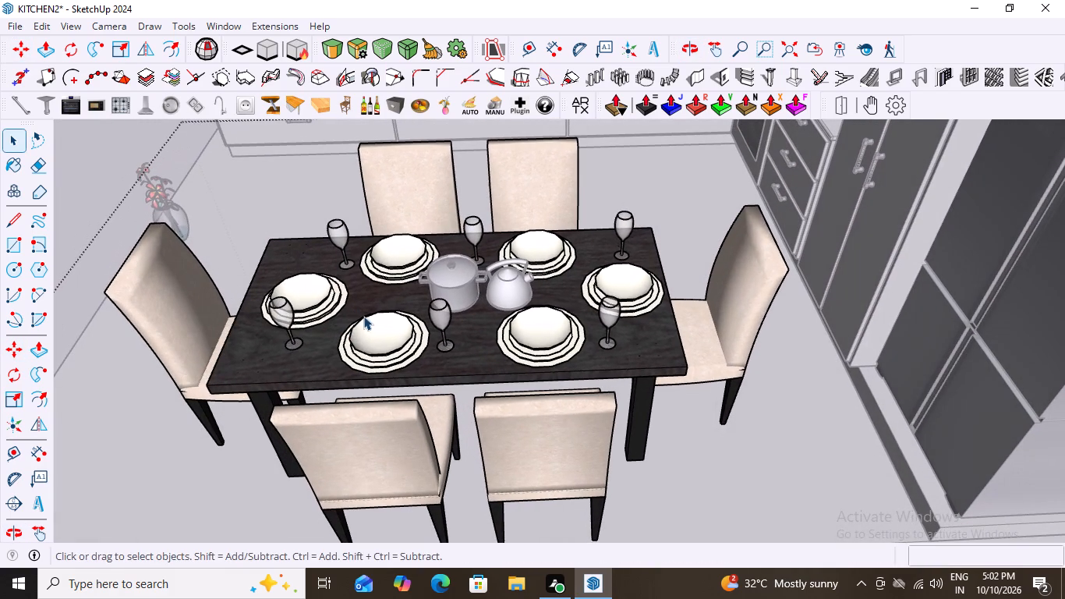
pyautogui.scroll(4, 511, 273)
pyautogui.scroll(5, 444, 350)
pyautogui.moveTo(403, 315); pyautogui.dragTo(303, 350, button='middle')
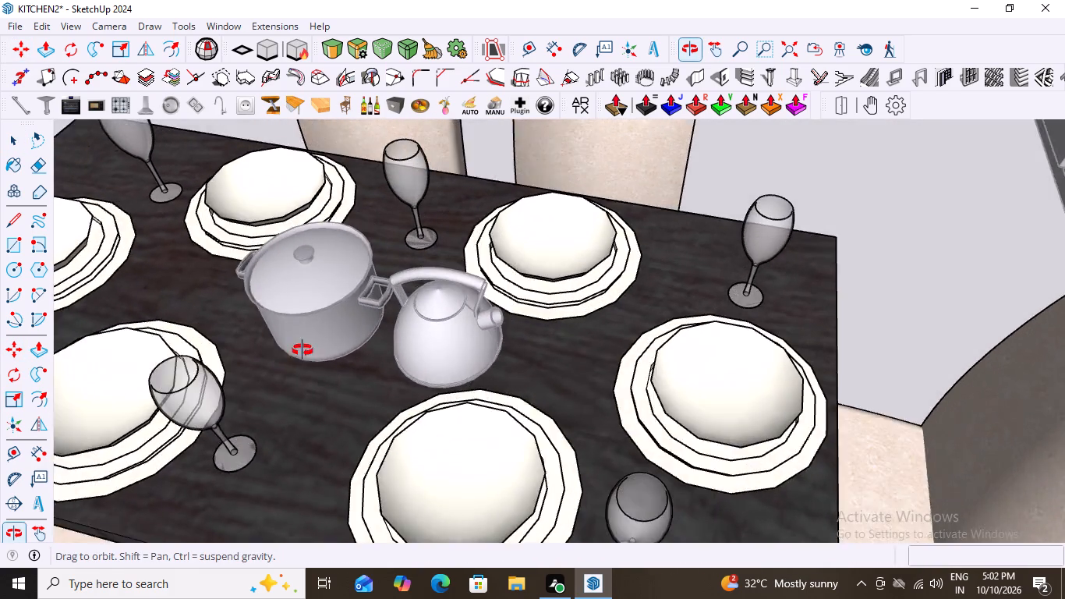
pyautogui.moveTo(303, 350); pyautogui.dragTo(423, 292, button='middle')
pyautogui.scroll(-15, 411, 305)
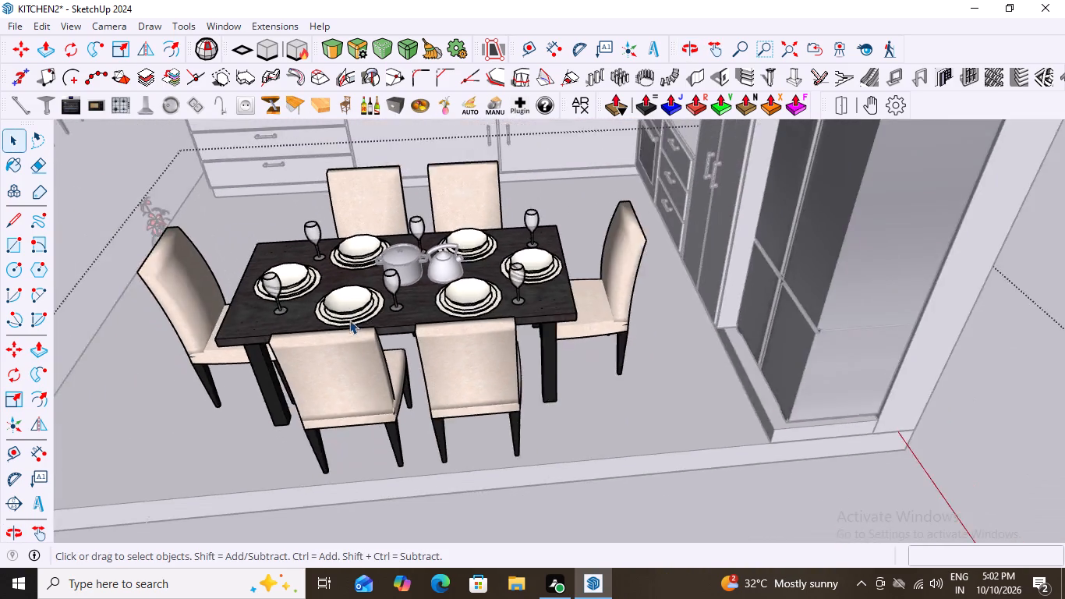
pyautogui.scroll(-8, 349, 320)
pyautogui.click(895, 239)
pyautogui.click(887, 238)
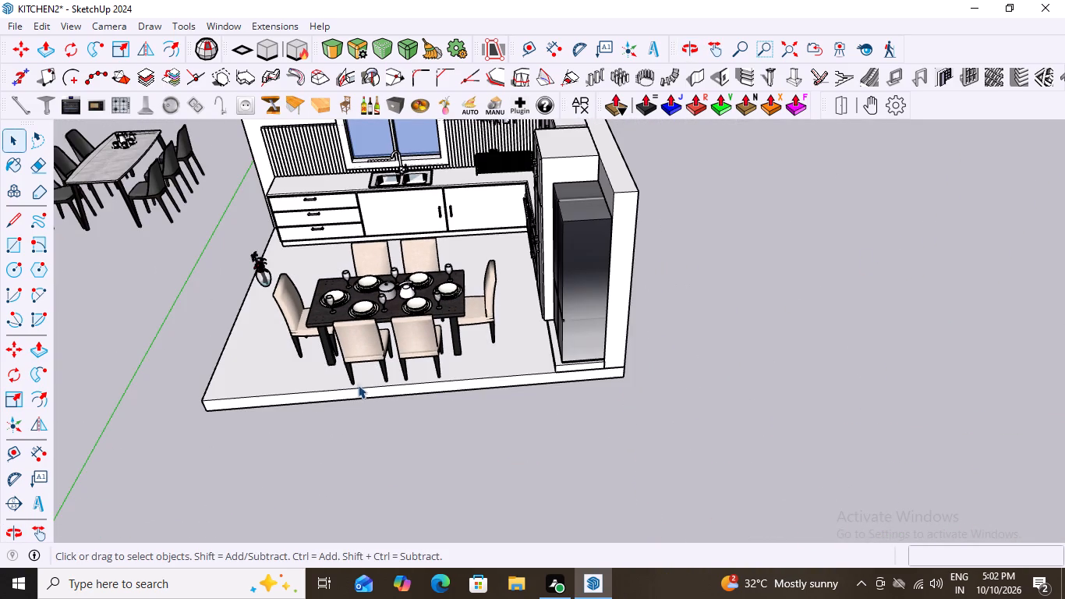
# Move the flower vase from the floor about 2175 mm onto the dining table, beside the pot.
pyautogui.moveTo(359, 328); pyautogui.dragTo(411, 335, button='middle')
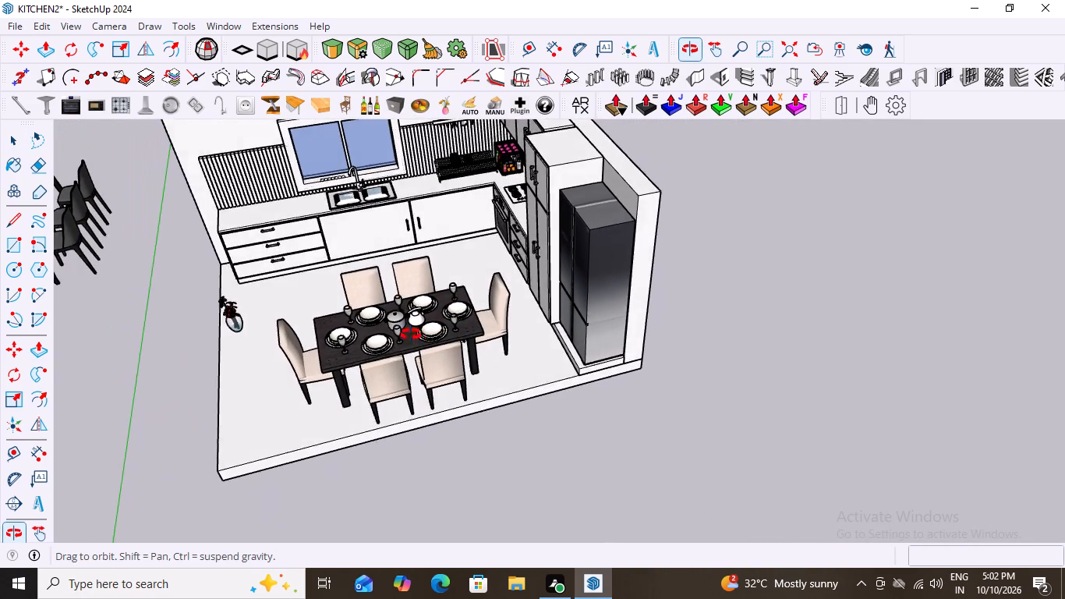
pyautogui.moveTo(411, 335); pyautogui.dragTo(401, 327, button='middle')
pyautogui.scroll(10, 392, 313)
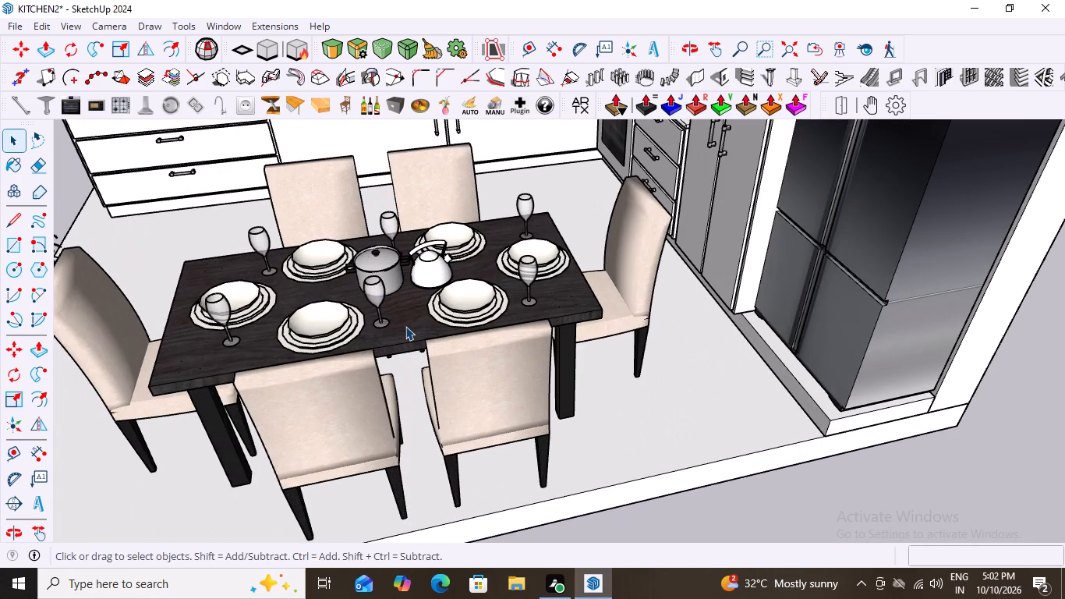
pyautogui.scroll(-10, 405, 326)
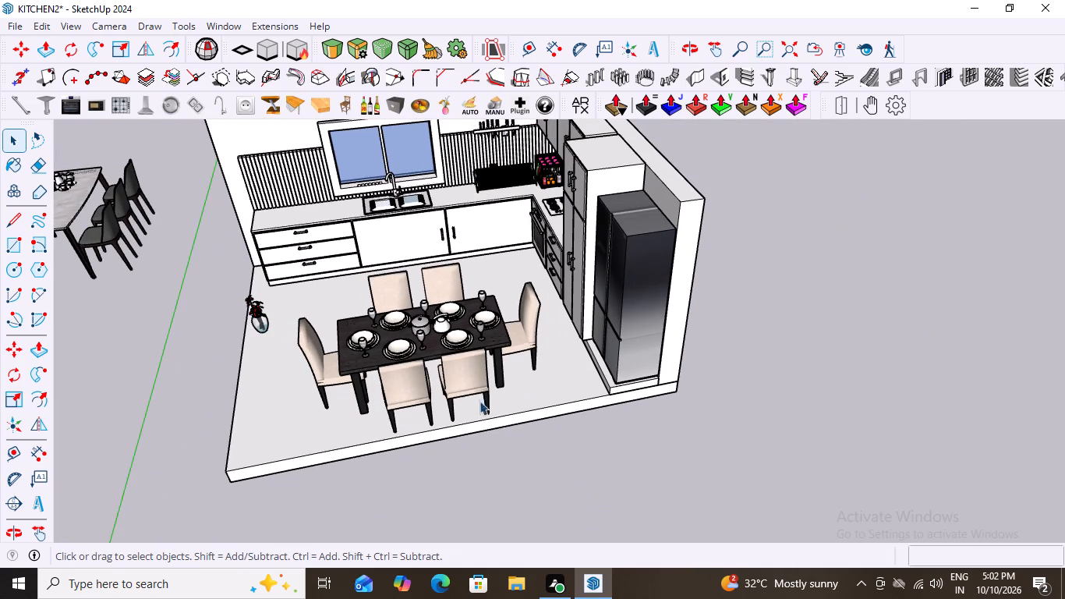
pyautogui.scroll(2, 251, 330)
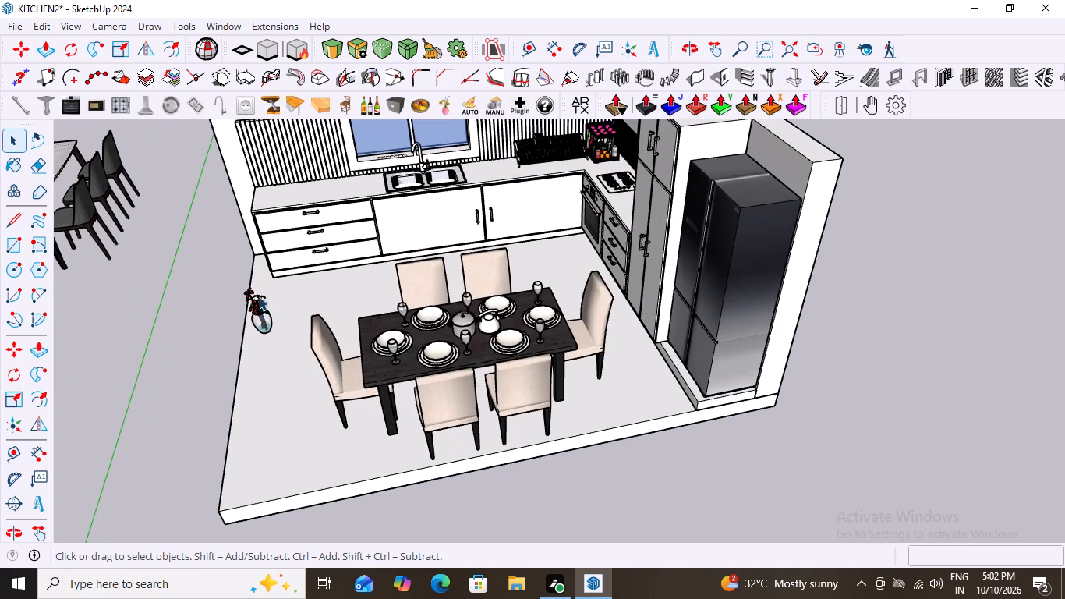
pyautogui.click(260, 310)
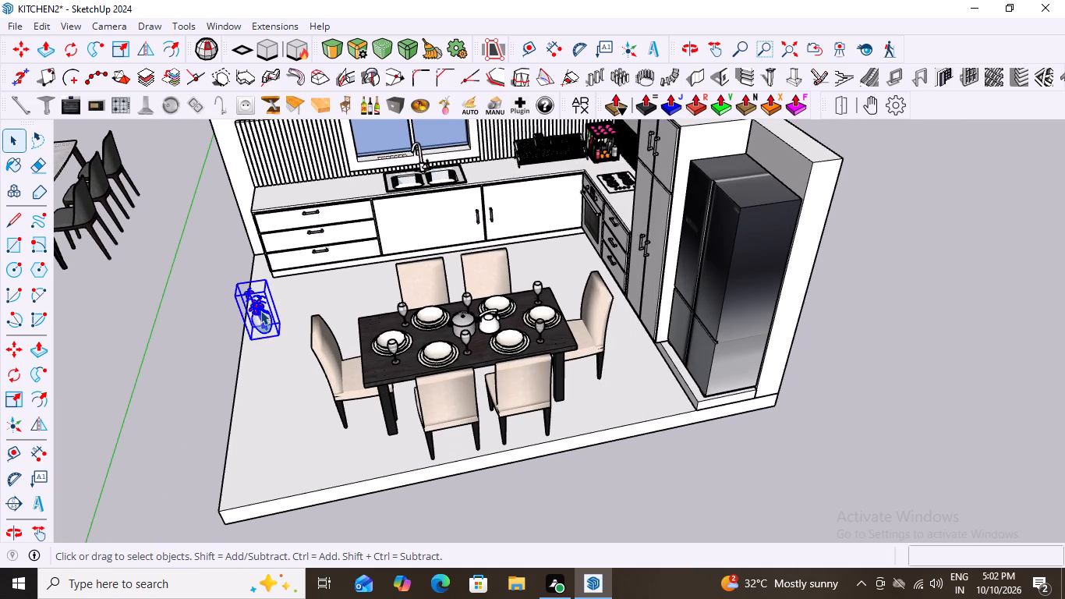
pyautogui.press('m')
pyautogui.click(283, 334)
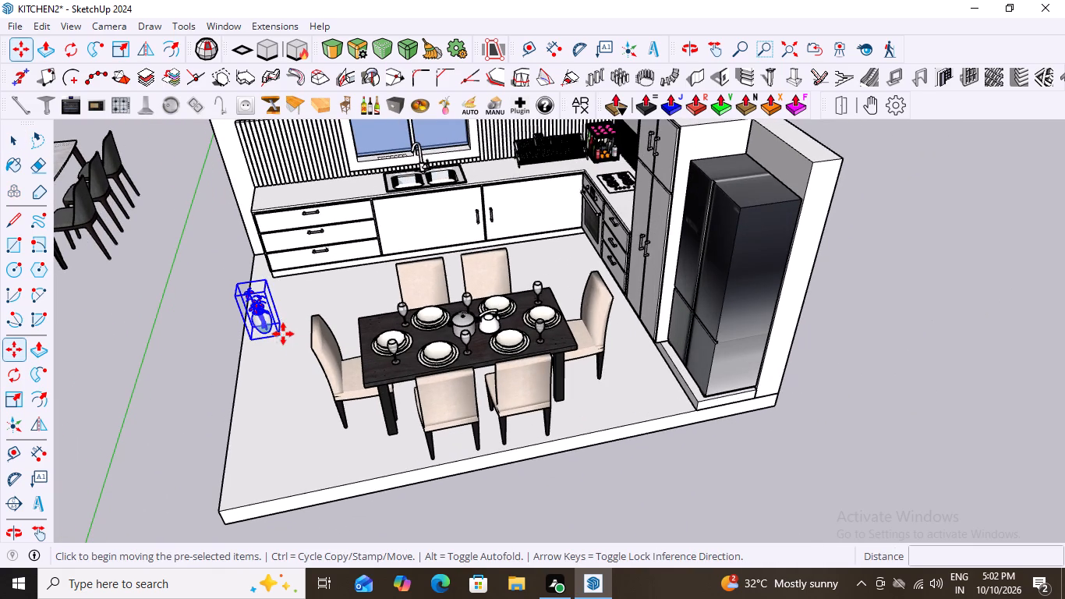
pyautogui.scroll(7, 414, 400)
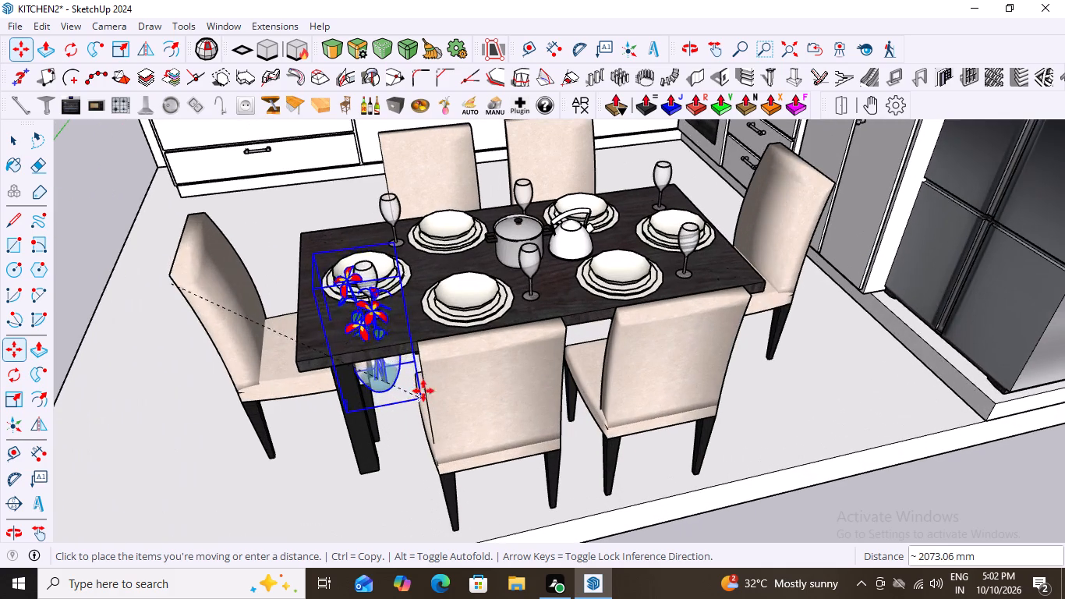
pyautogui.click(511, 276)
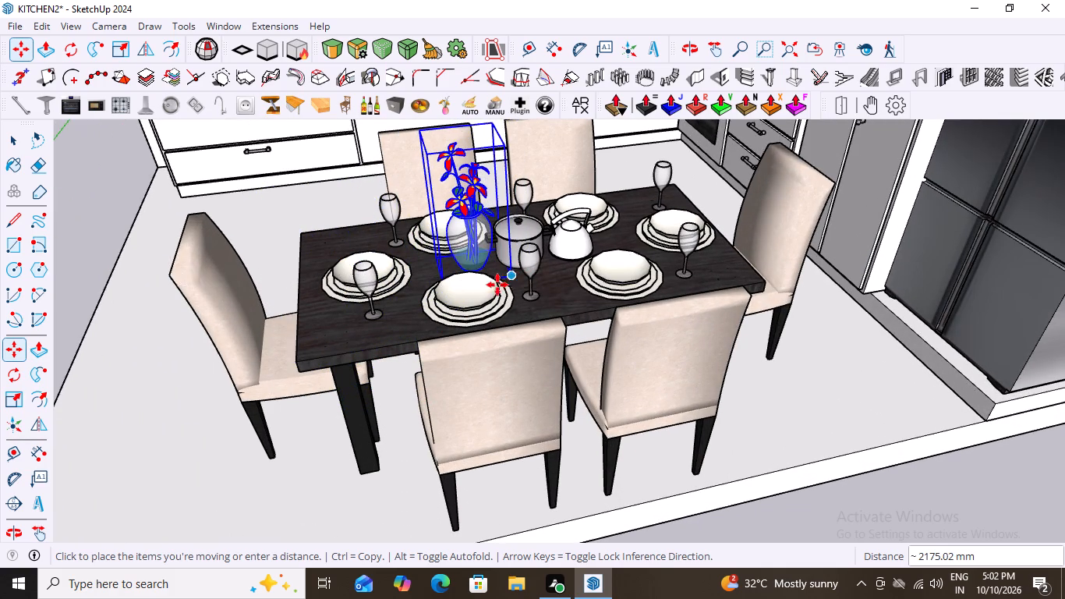
pyautogui.scroll(-6, 439, 314)
pyautogui.press('space')
pyautogui.click(660, 394)
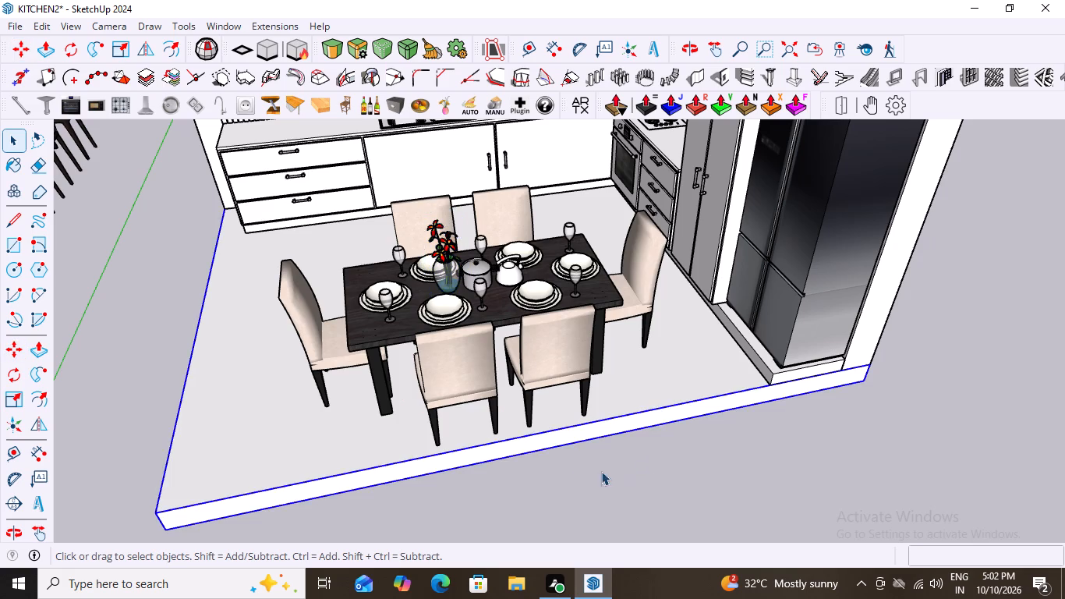
# Shift the flower vase about 125 mm along the tabletop, away from the pot.
pyautogui.moveTo(523, 427); pyautogui.dragTo(499, 403, button='middle')
pyautogui.scroll(2, 444, 266)
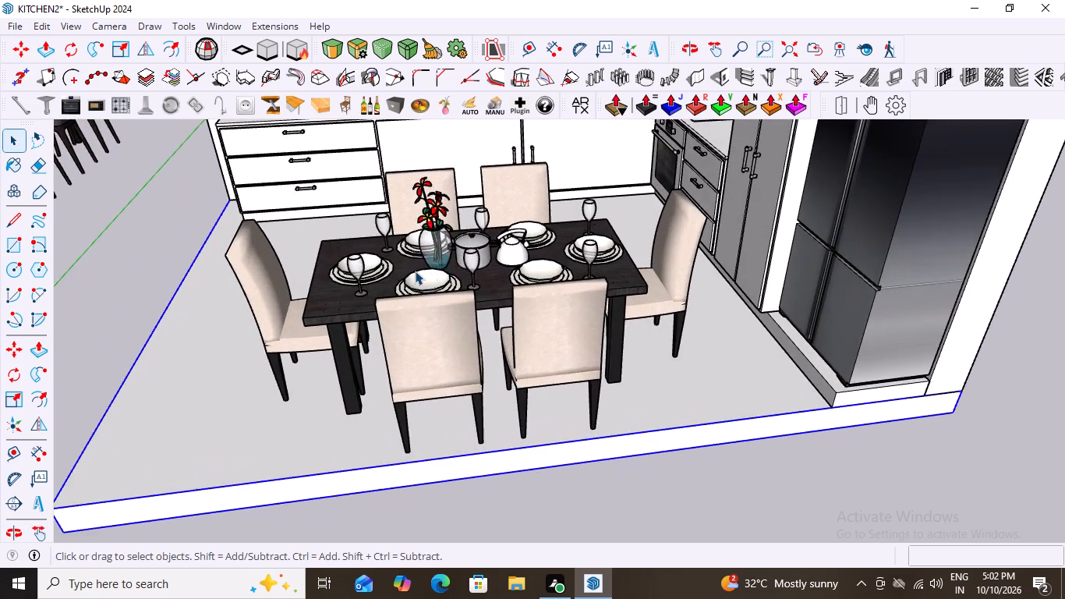
pyautogui.moveTo(415, 271); pyautogui.dragTo(488, 290, button='middle')
pyautogui.scroll(9, 488, 290)
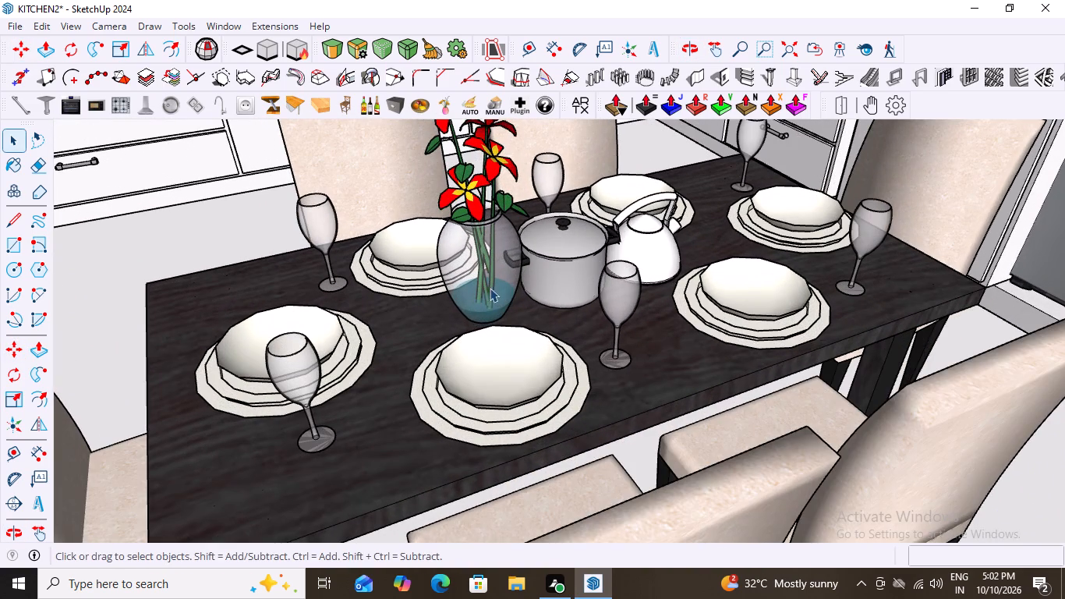
pyautogui.click(475, 261)
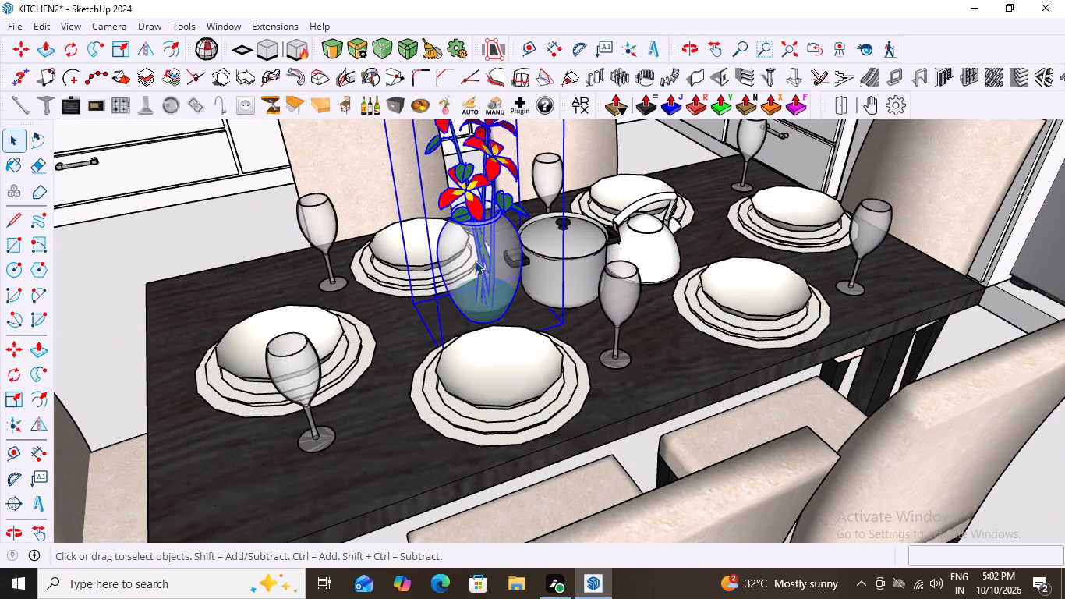
pyautogui.press('m')
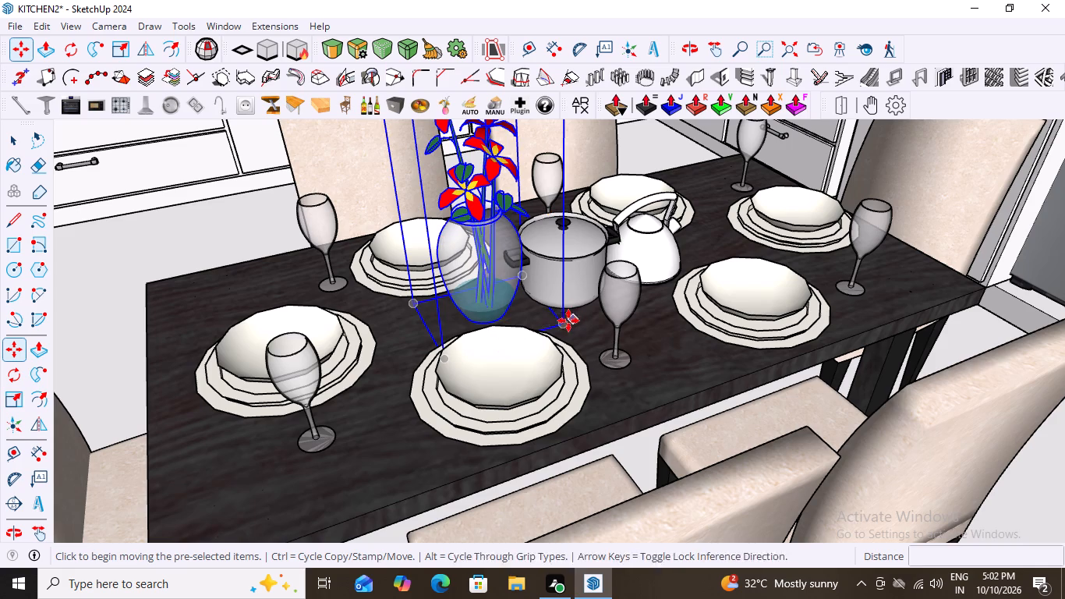
pyautogui.click(560, 322)
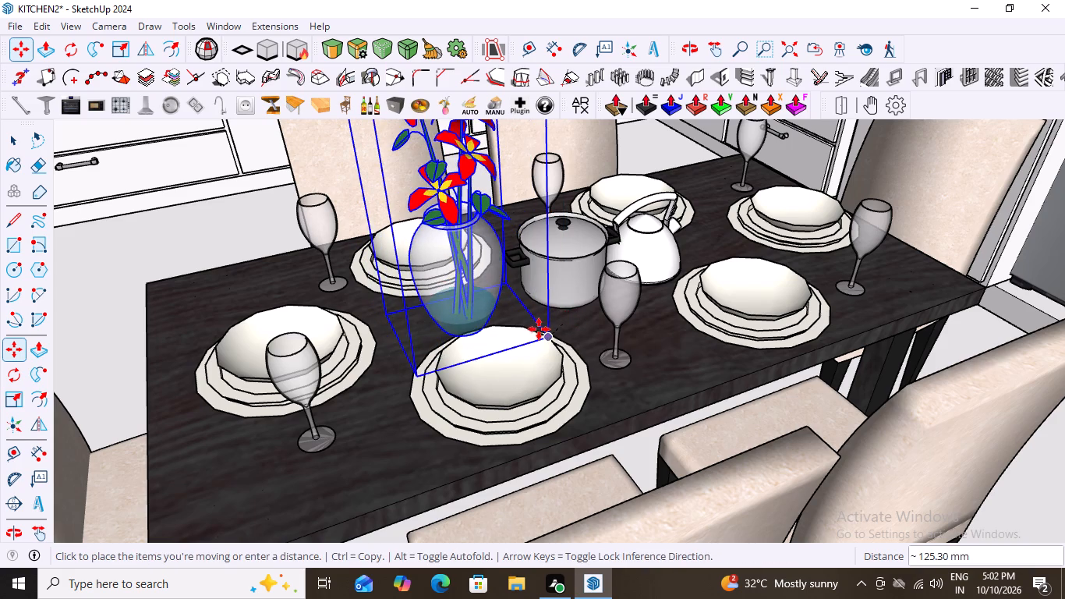
pyautogui.click(536, 329)
pyautogui.scroll(-6, 425, 322)
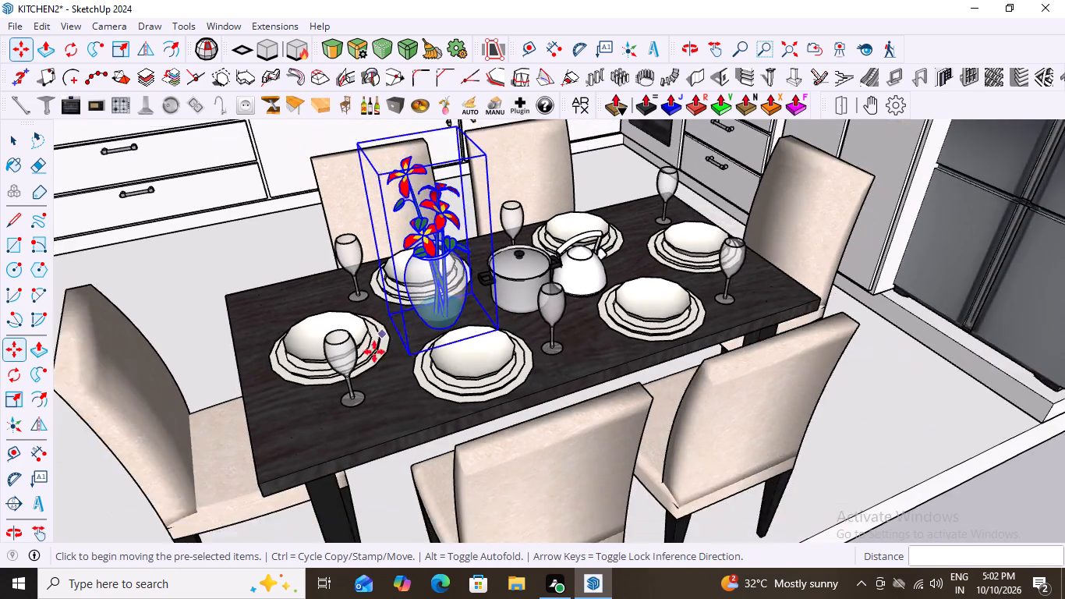
pyautogui.scroll(-9, 374, 352)
pyautogui.press('space')
pyautogui.click(663, 484)
# Move the flower vase about 90 mm to the middle of the table's width, between the two facing side plates.
pyautogui.moveTo(403, 431); pyautogui.dragTo(330, 371, button='middle')
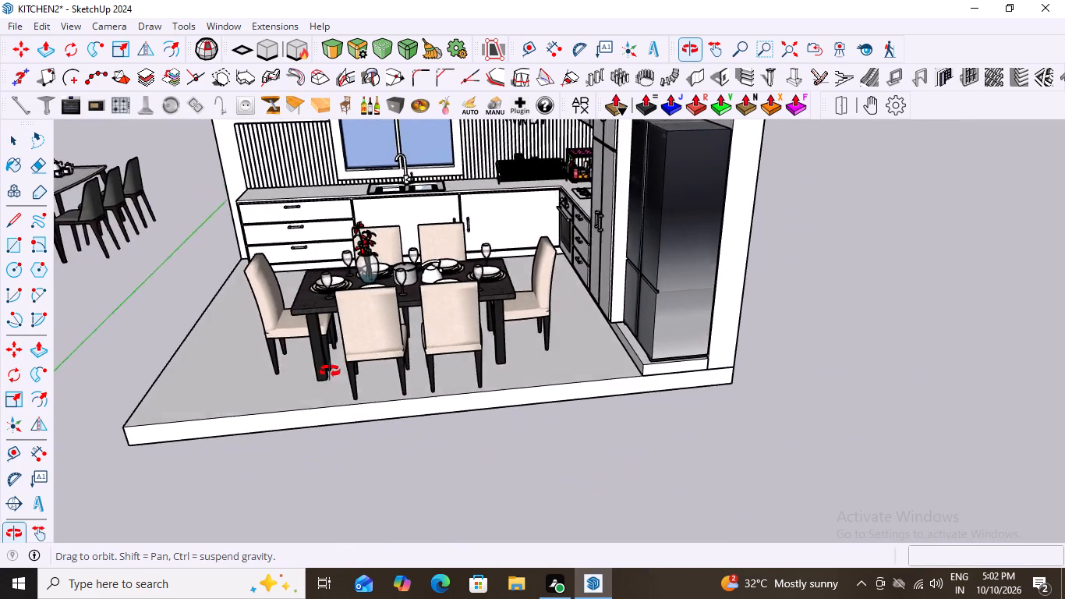
pyautogui.moveTo(330, 371); pyautogui.dragTo(589, 392, button='middle')
pyautogui.scroll(6, 550, 339)
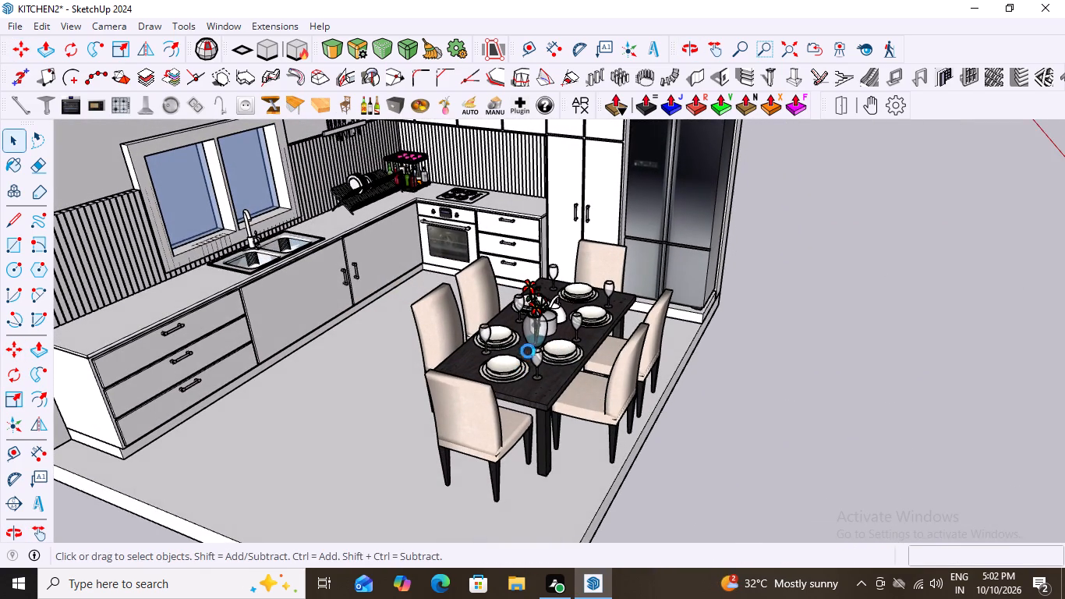
pyautogui.scroll(3, 528, 351)
pyautogui.scroll(-12, 452, 367)
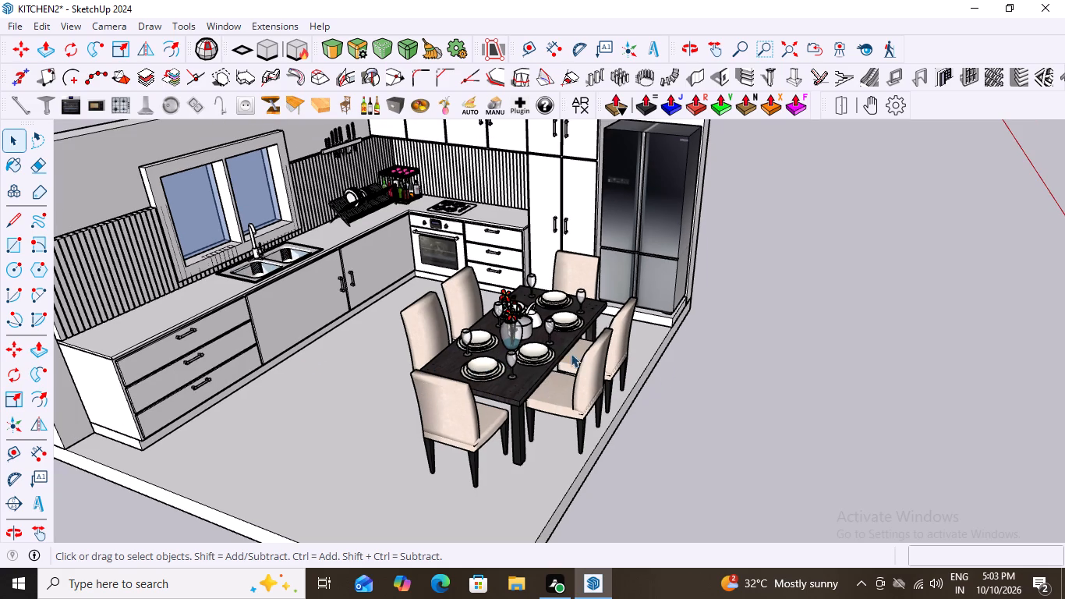
pyautogui.scroll(3, 557, 349)
pyautogui.scroll(13, 605, 275)
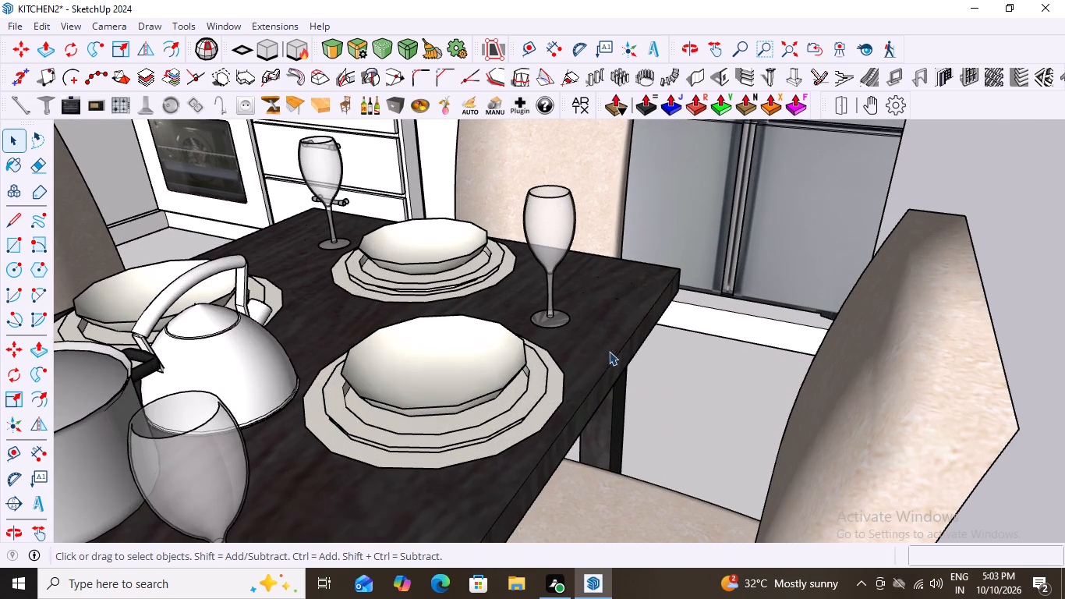
pyautogui.scroll(-14, 617, 299)
pyautogui.moveTo(568, 381); pyautogui.dragTo(617, 410, button='middle')
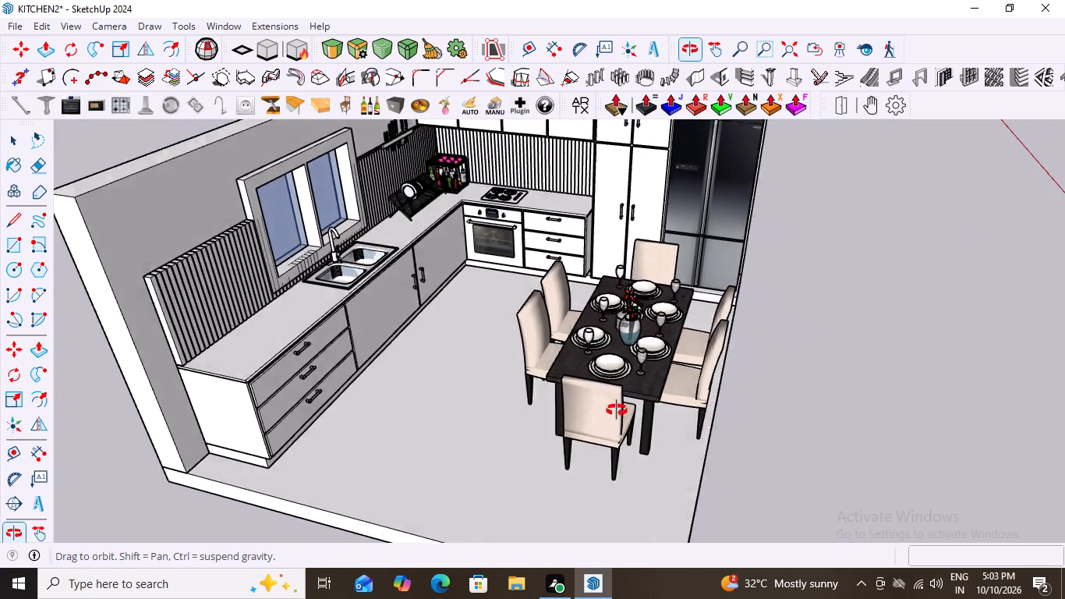
pyautogui.moveTo(617, 410); pyautogui.dragTo(650, 441, button='middle')
pyautogui.scroll(17, 624, 413)
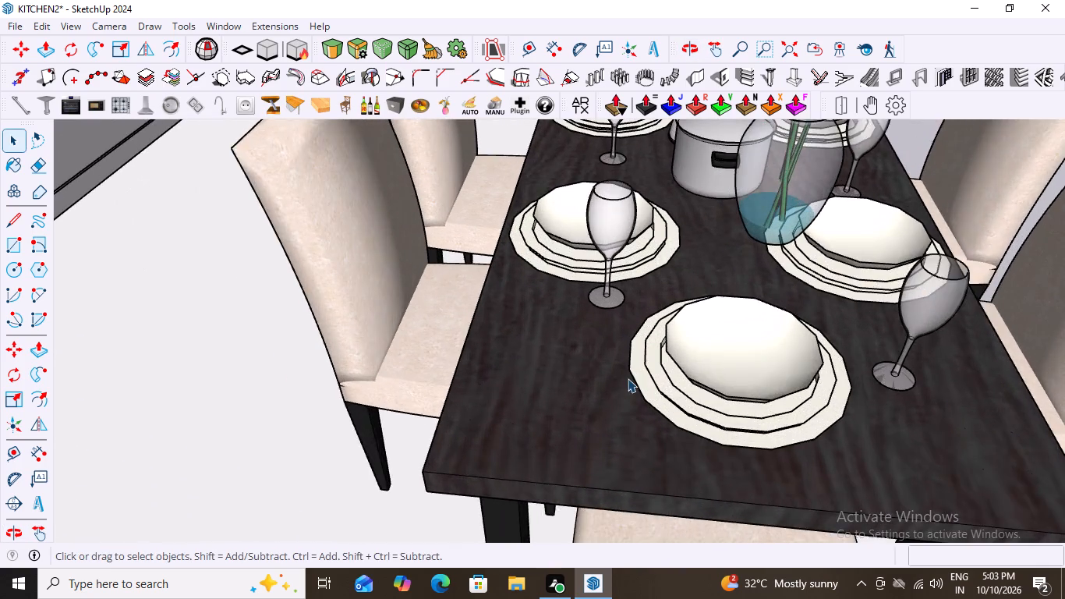
pyautogui.scroll(2, 628, 378)
pyautogui.scroll(-6, 621, 379)
pyautogui.scroll(5, 701, 324)
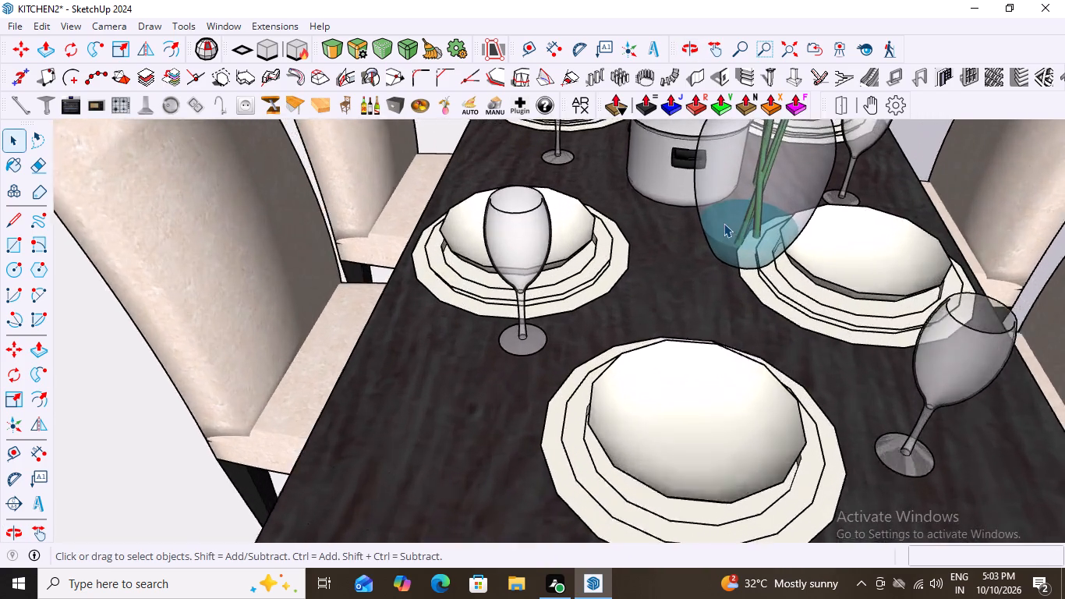
pyautogui.scroll(5, 724, 223)
pyautogui.click(763, 235)
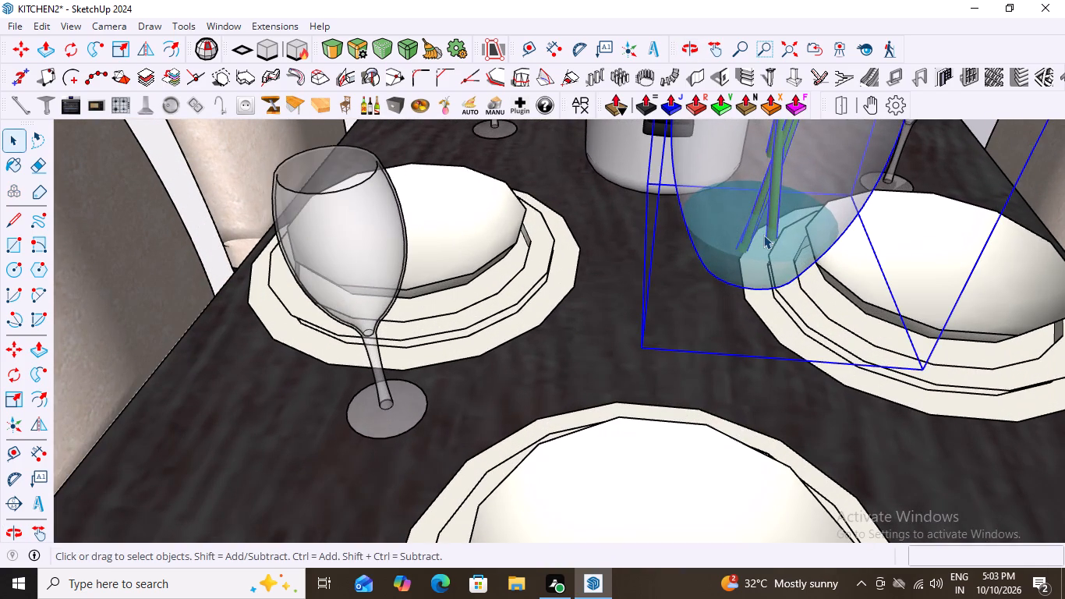
pyautogui.press('m')
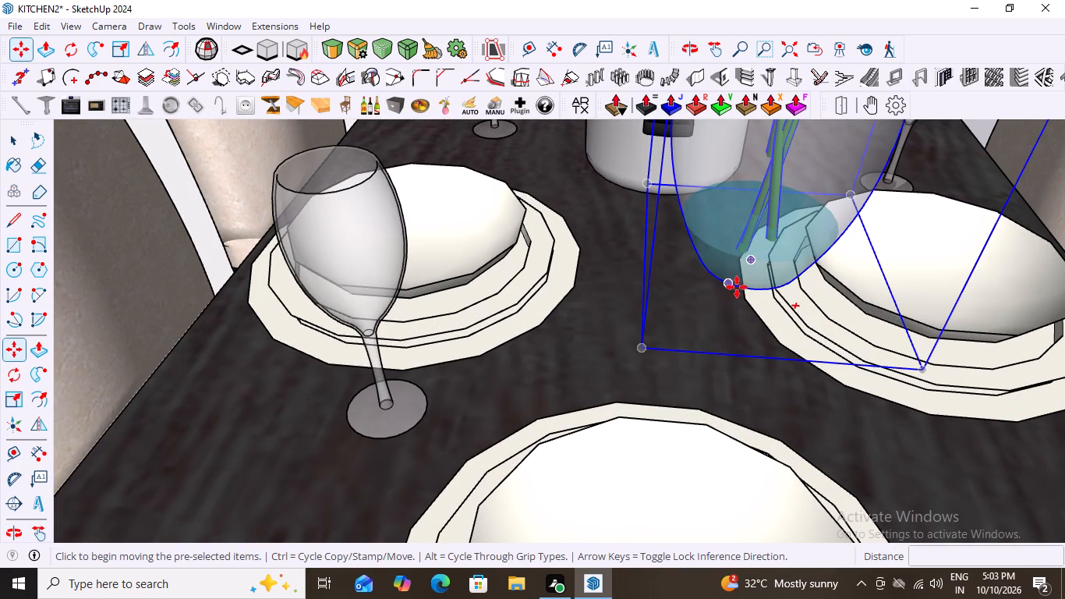
pyautogui.click(744, 289)
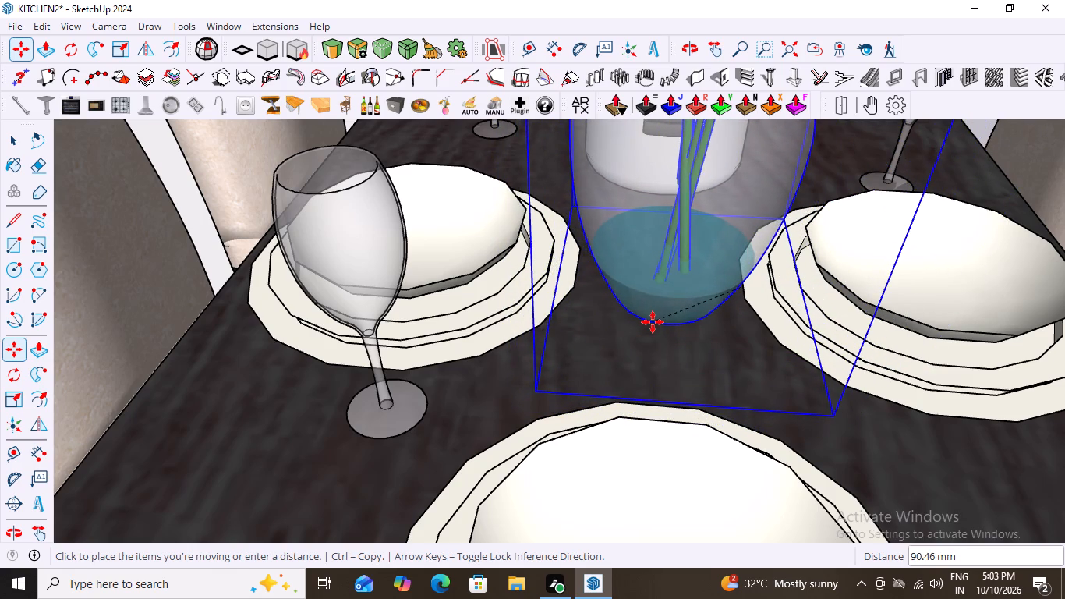
pyautogui.click(643, 322)
pyautogui.scroll(-4, 543, 285)
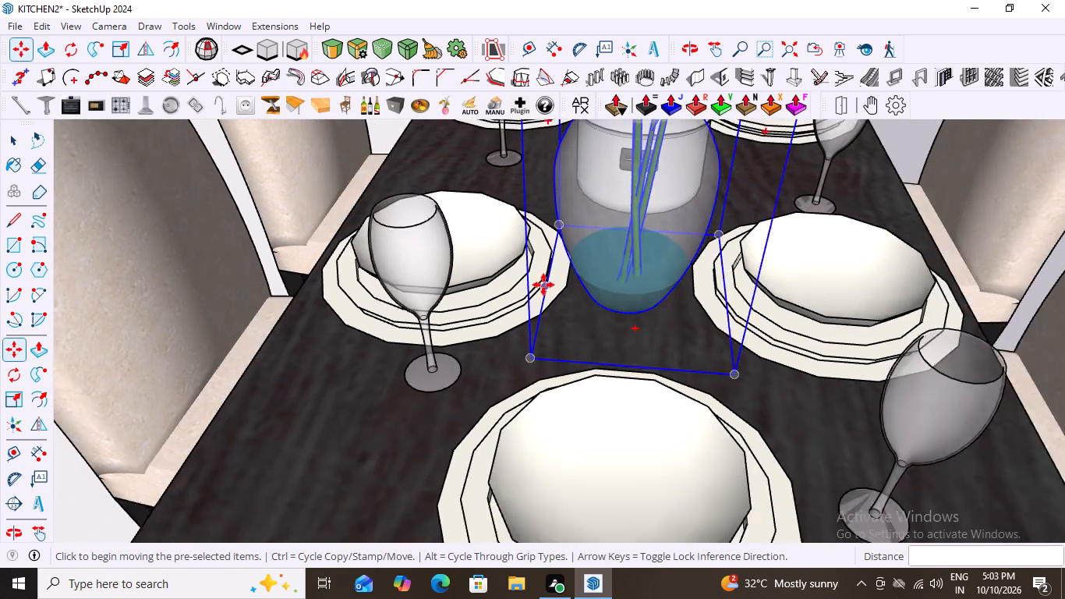
pyautogui.scroll(-7, 543, 285)
pyautogui.press('space')
pyautogui.click(1005, 211)
# Lower the flower vase about 24 mm along the blue axis so its base sits on the tabletop.
pyautogui.moveTo(688, 341); pyautogui.dragTo(1006, 210, button='middle')
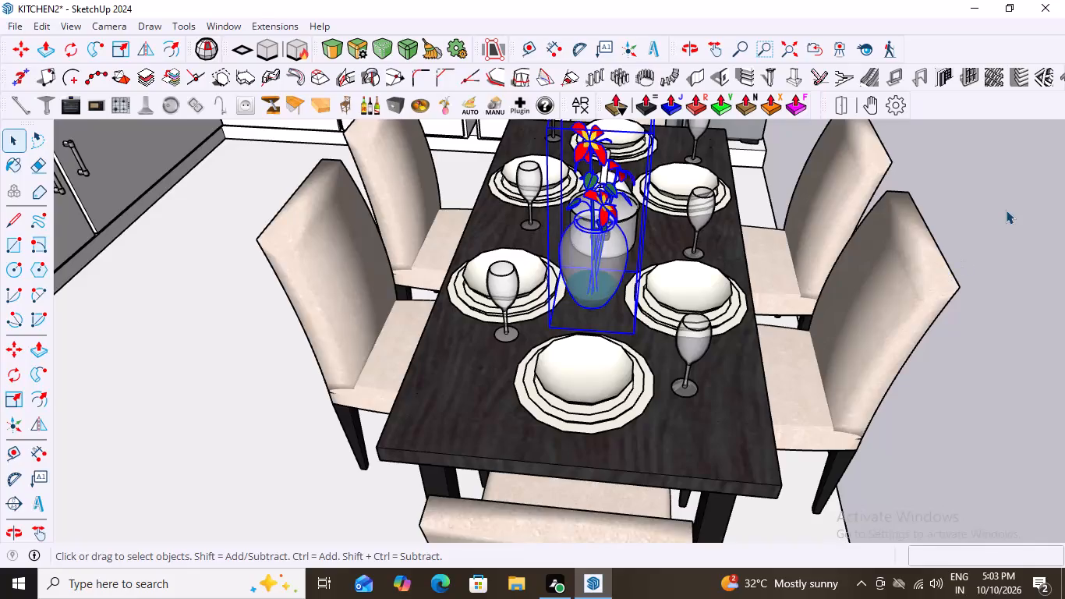
pyautogui.moveTo(1006, 210); pyautogui.dragTo(427, 245, button='middle')
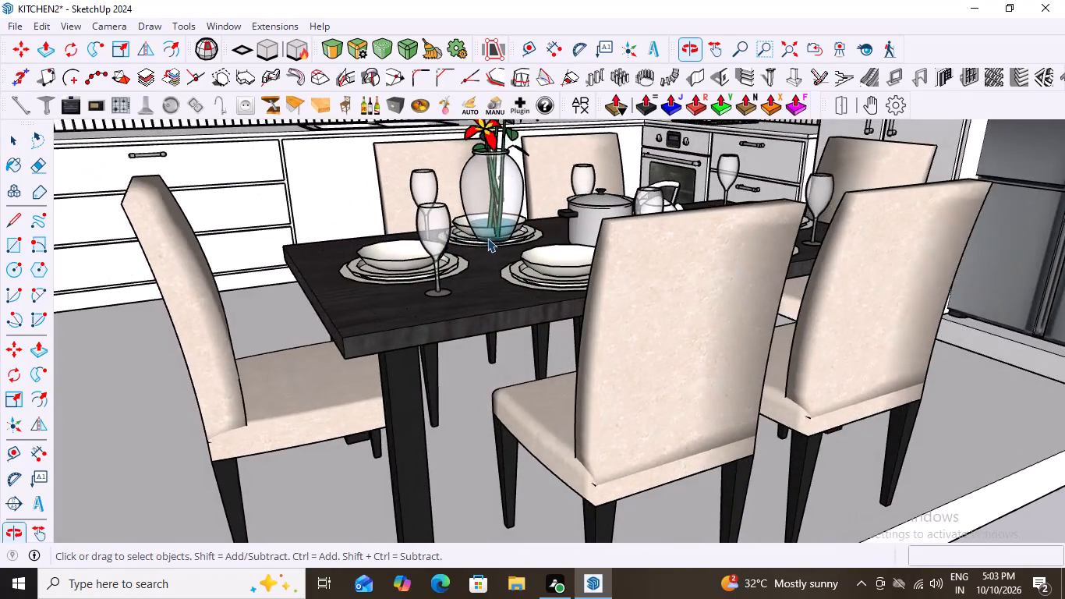
pyautogui.scroll(9, 487, 238)
pyautogui.click(487, 177)
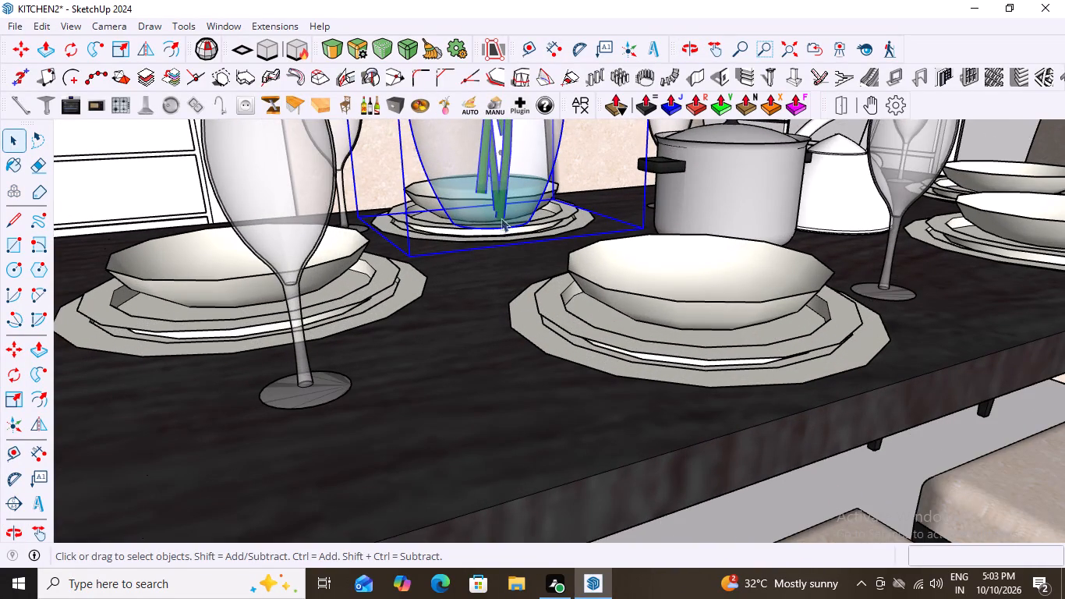
pyautogui.press('m')
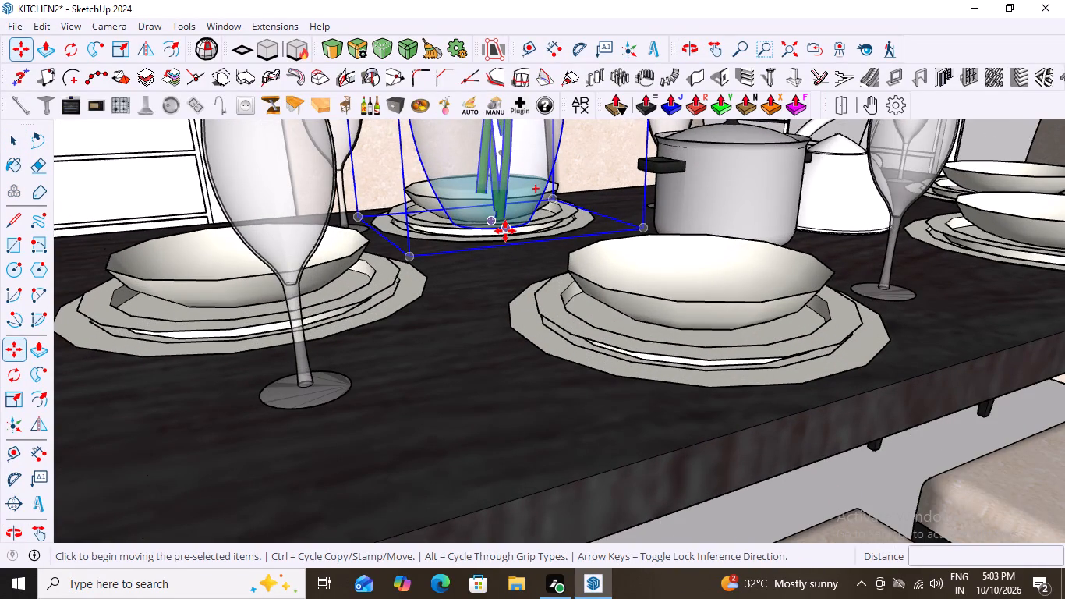
pyautogui.click(505, 231)
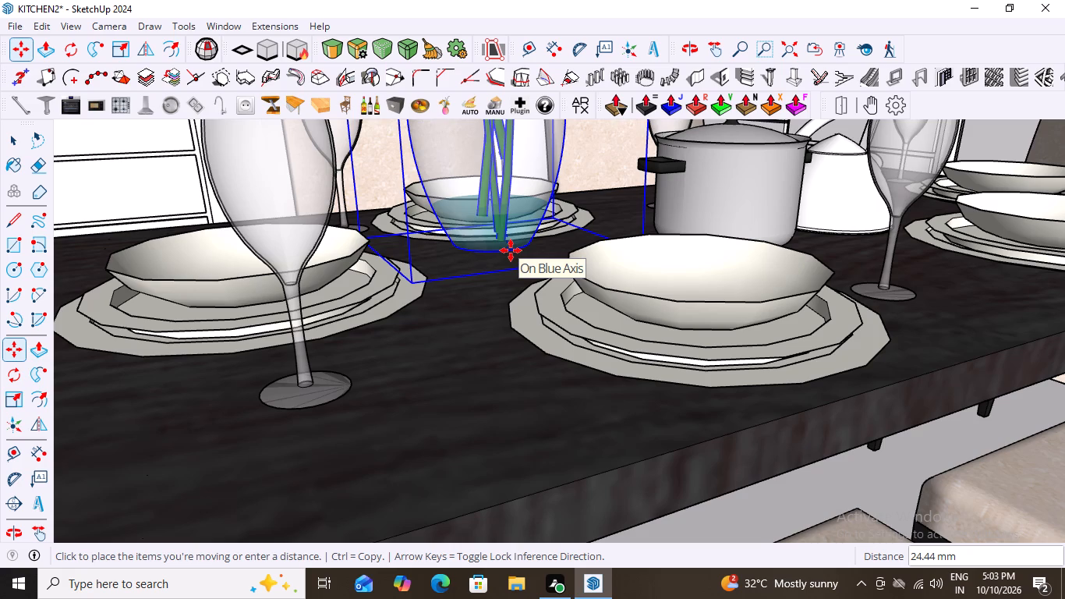
pyautogui.click(511, 250)
pyautogui.scroll(-2, 441, 304)
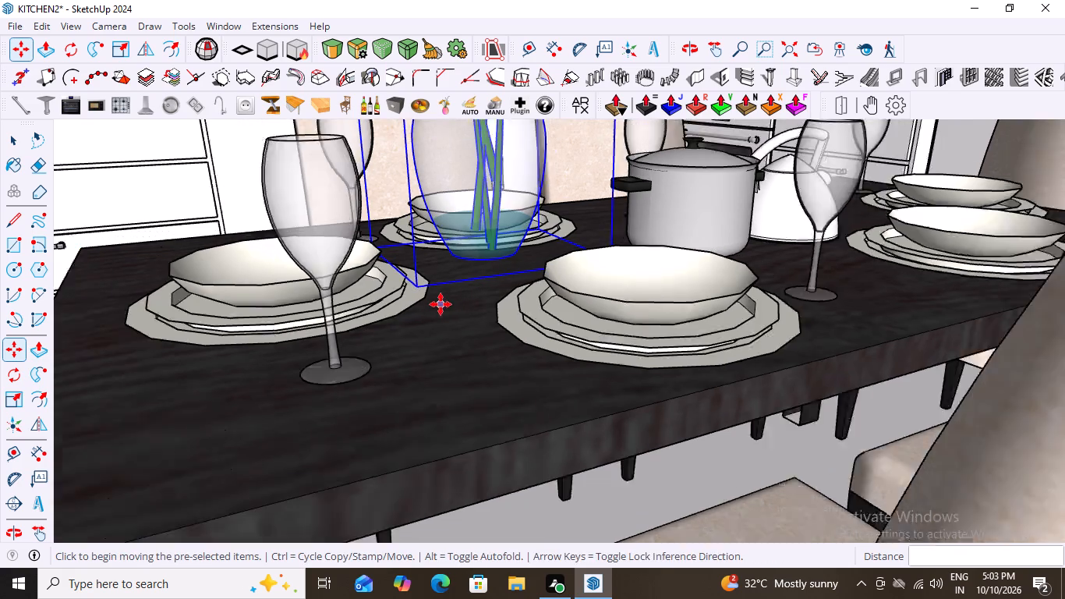
pyautogui.scroll(-20, 441, 304)
pyautogui.scroll(-4, 441, 304)
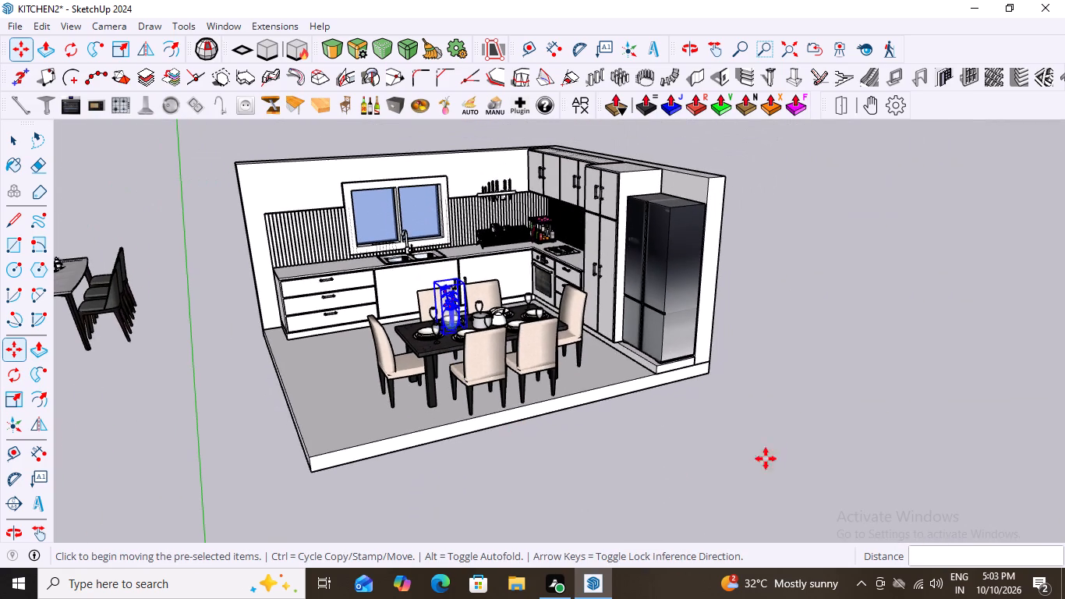
pyautogui.press('space')
pyautogui.click(777, 441)
pyautogui.scroll(11, 438, 338)
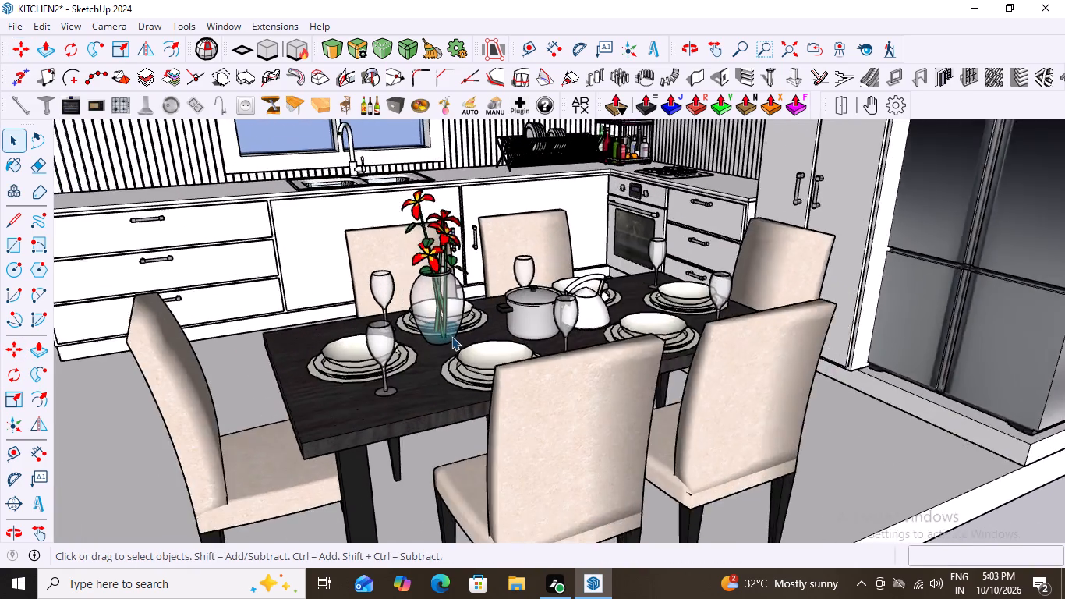
pyautogui.scroll(10, 451, 336)
pyautogui.moveTo(449, 337); pyautogui.dragTo(370, 267, button='middle')
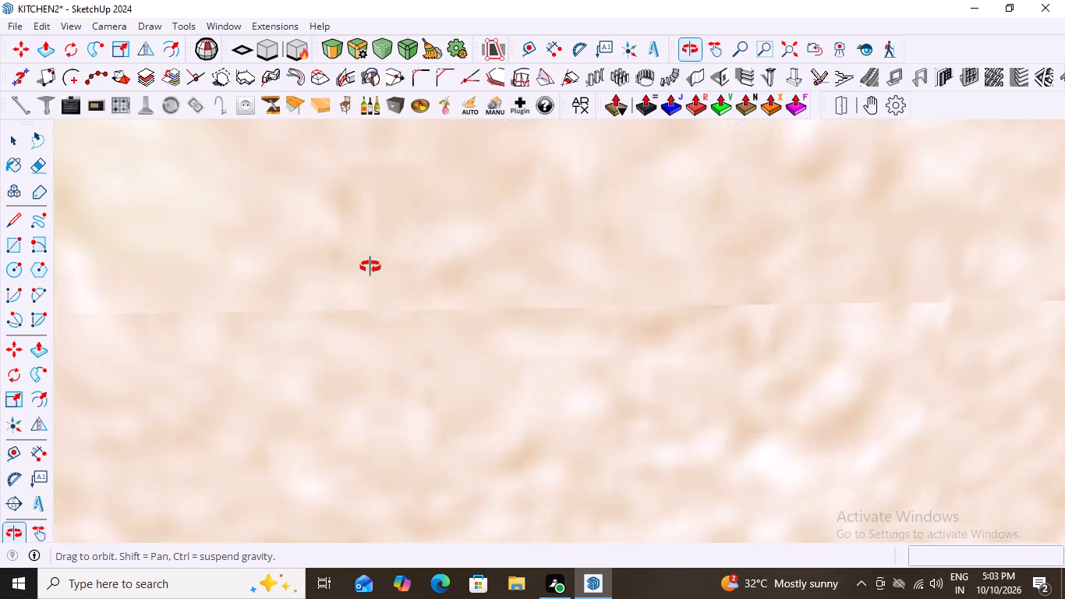
# Lower the flower vase about 28 mm along the blue axis so its base rests on the dining tabletop.
pyautogui.moveTo(370, 267); pyautogui.dragTo(462, 348, button='middle')
pyautogui.scroll(2, 462, 348)
pyautogui.scroll(5, 409, 396)
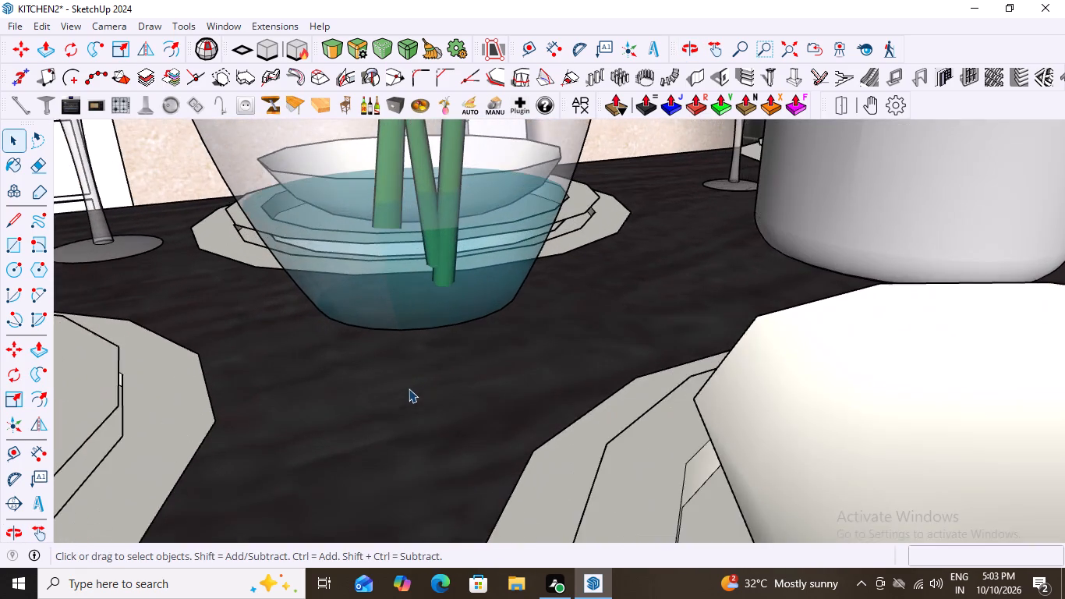
pyautogui.scroll(4, 409, 388)
pyautogui.moveTo(411, 370); pyautogui.dragTo(391, 307, button='middle')
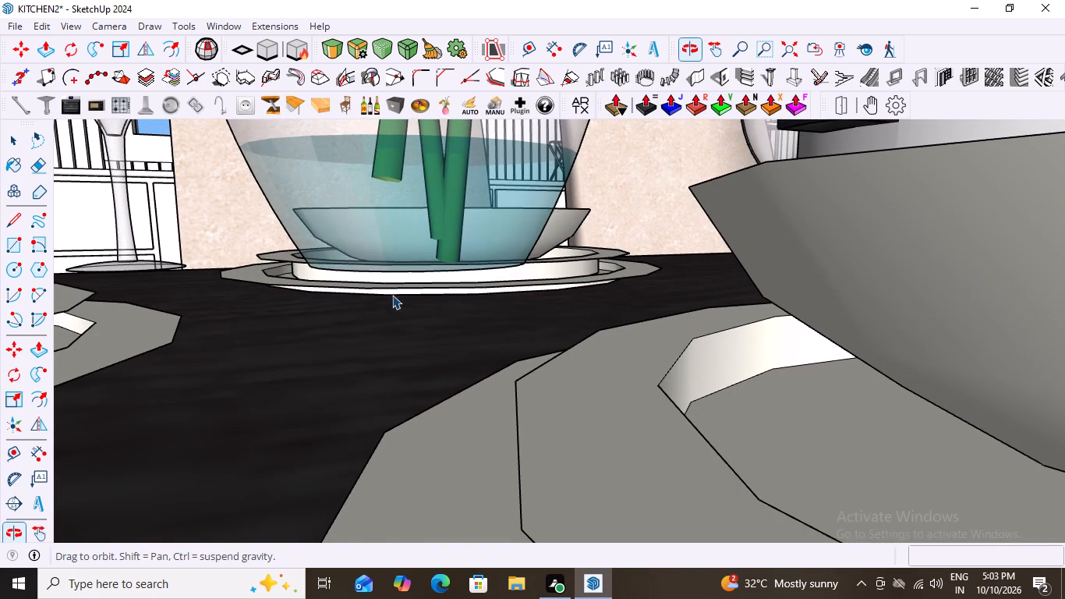
pyautogui.click(412, 246)
pyautogui.press('m')
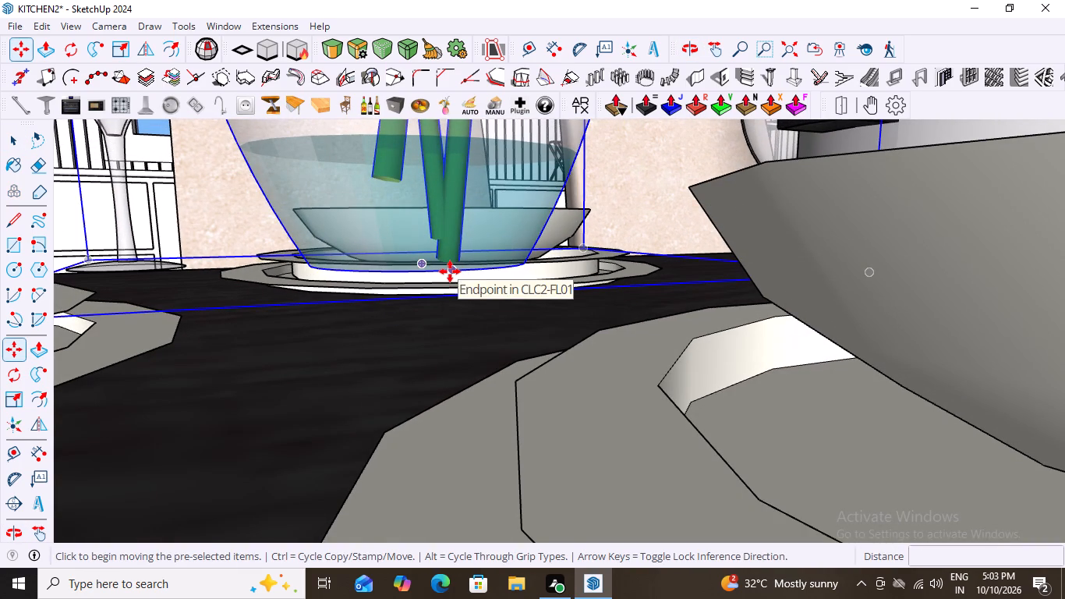
pyautogui.click(450, 271)
pyautogui.press('Up')
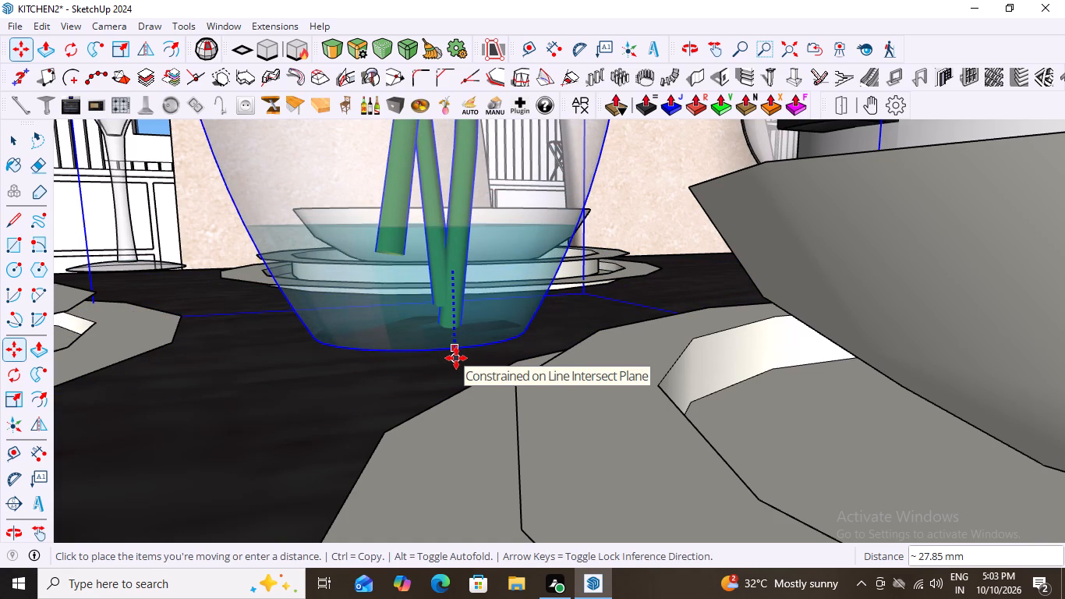
pyautogui.click(456, 358)
pyautogui.scroll(-15, 333, 335)
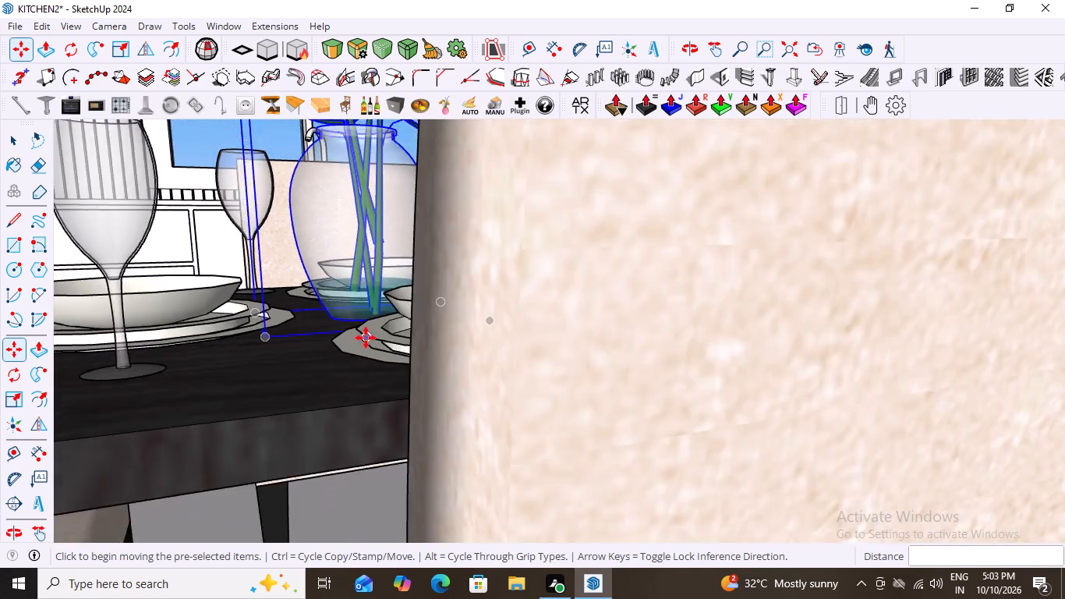
pyautogui.scroll(-17, 366, 338)
pyautogui.middleClick(378, 423)
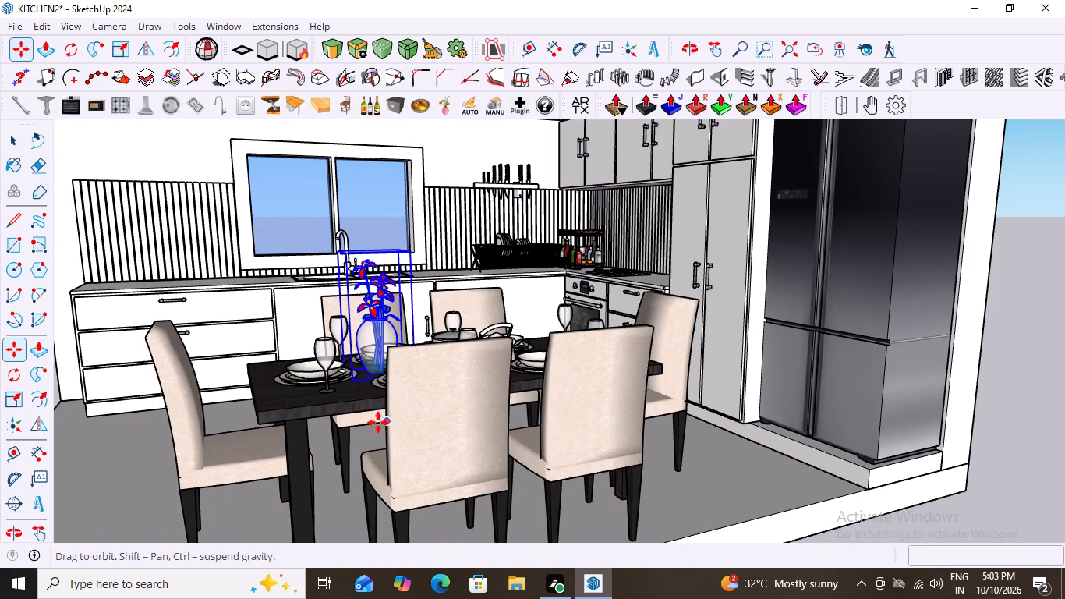
pyautogui.press('space')
pyautogui.scroll(-6, 395, 311)
pyautogui.doubleClick(921, 278)
# Move the flower vase about 114 mm along the dining tabletop toward the pot.
pyautogui.moveTo(621, 398); pyautogui.dragTo(554, 477, button='middle')
pyautogui.scroll(-2, 546, 471)
pyautogui.scroll(9, 346, 390)
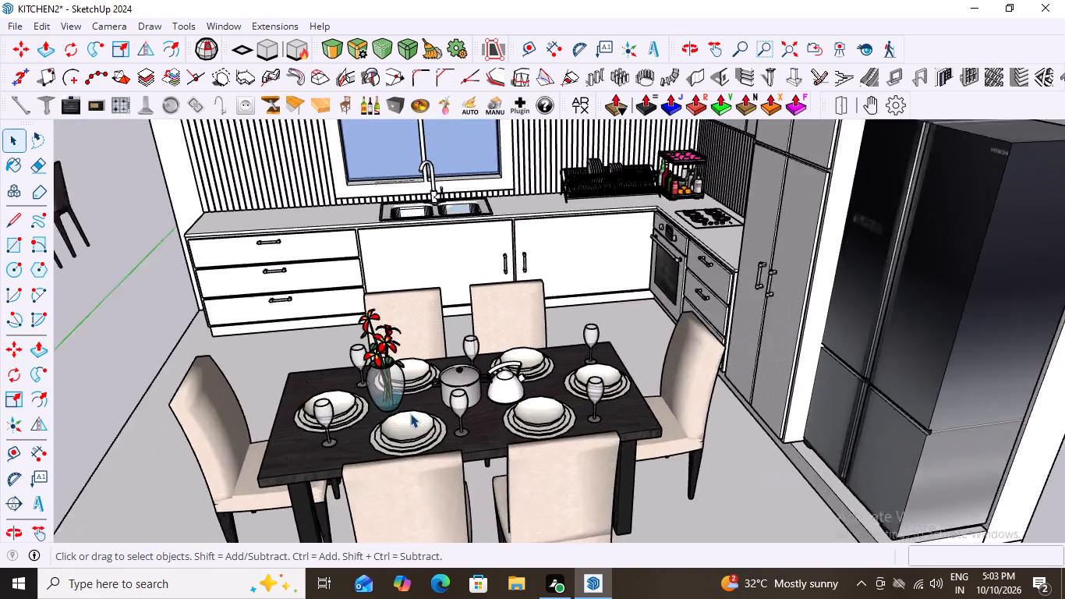
pyautogui.scroll(9, 410, 413)
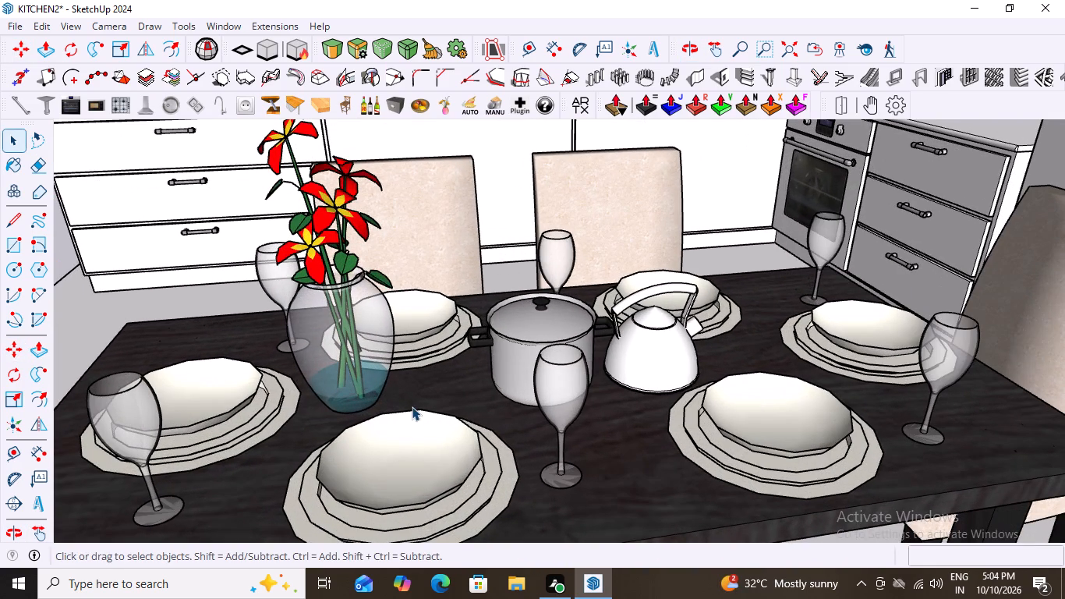
pyautogui.click(352, 346)
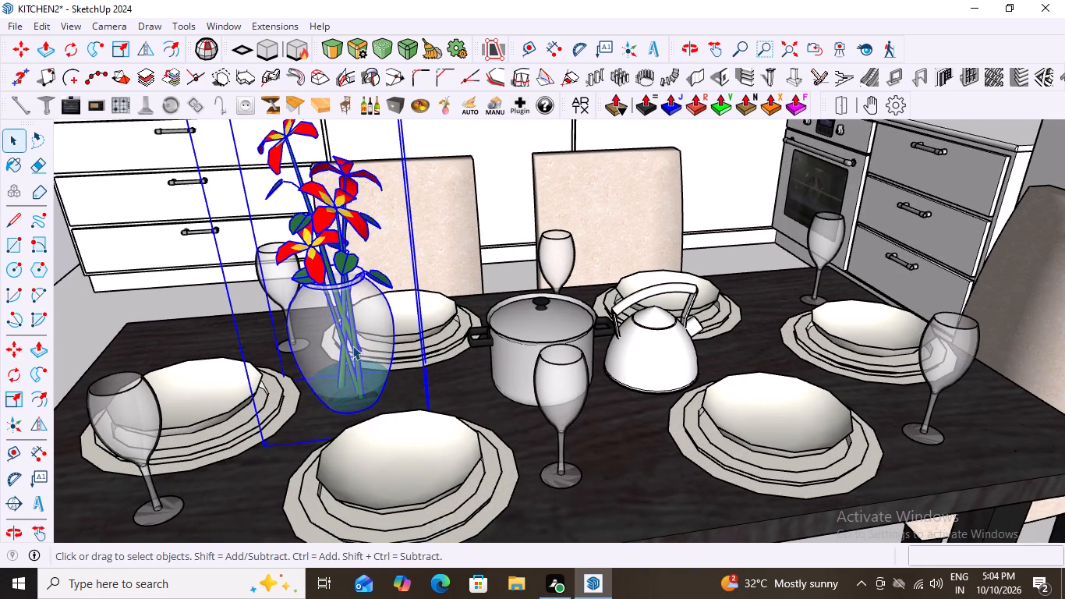
pyautogui.press('m')
pyautogui.scroll(-5, 377, 324)
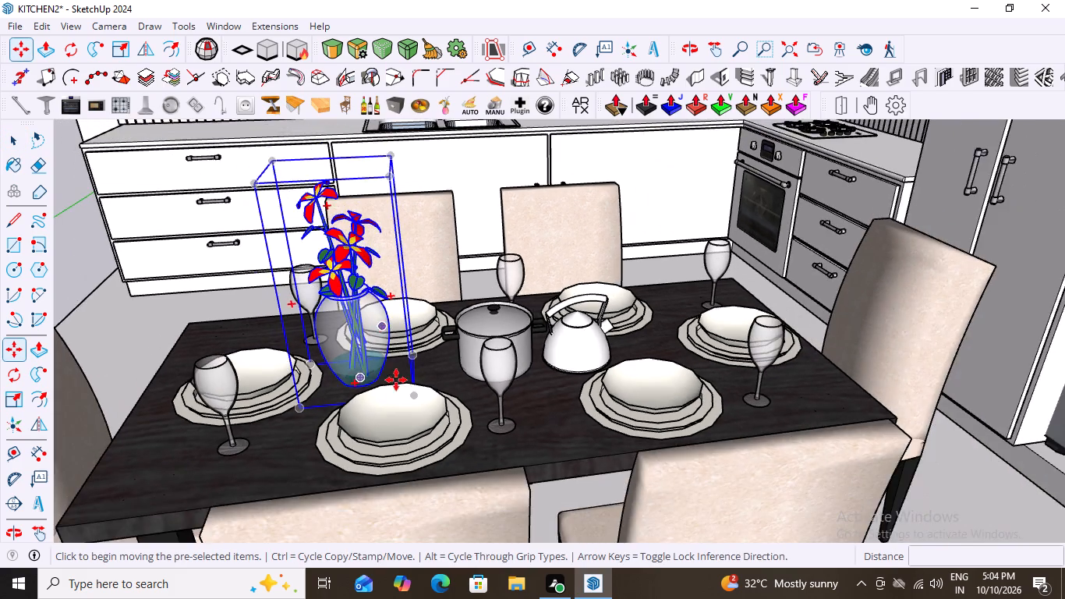
pyautogui.scroll(7, 409, 421)
pyautogui.moveTo(455, 381); pyautogui.dragTo(445, 554, button='middle')
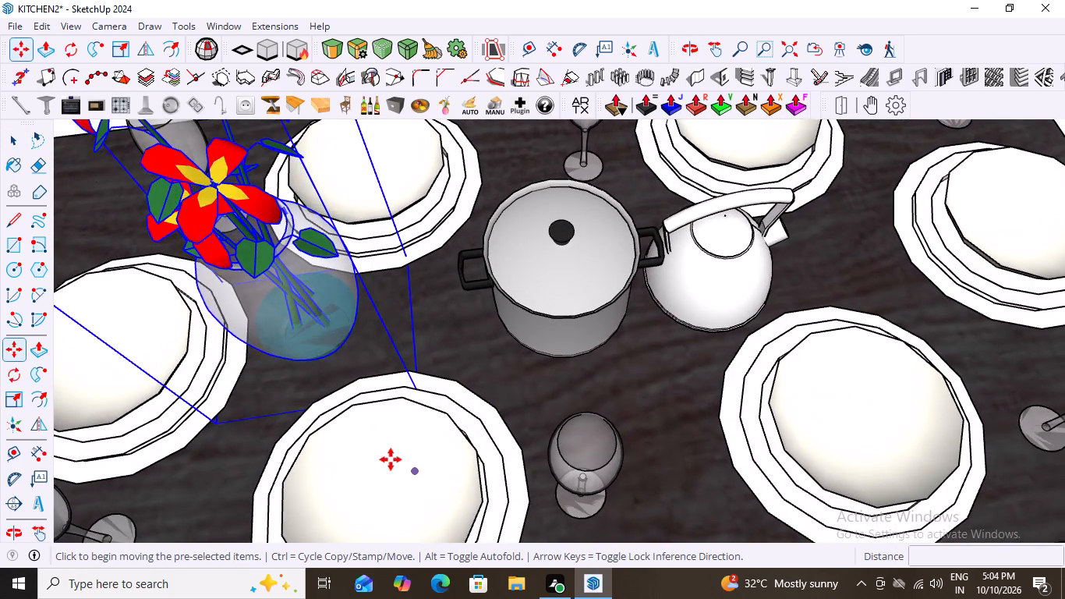
pyautogui.scroll(3, 383, 456)
pyautogui.click(428, 367)
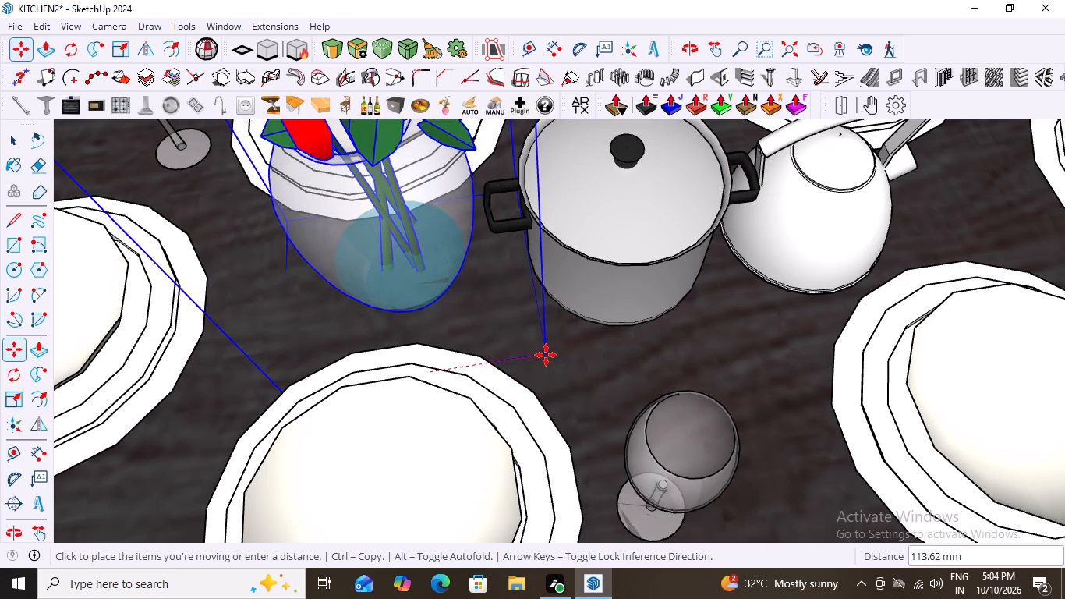
pyautogui.click(546, 355)
pyautogui.scroll(-8, 354, 310)
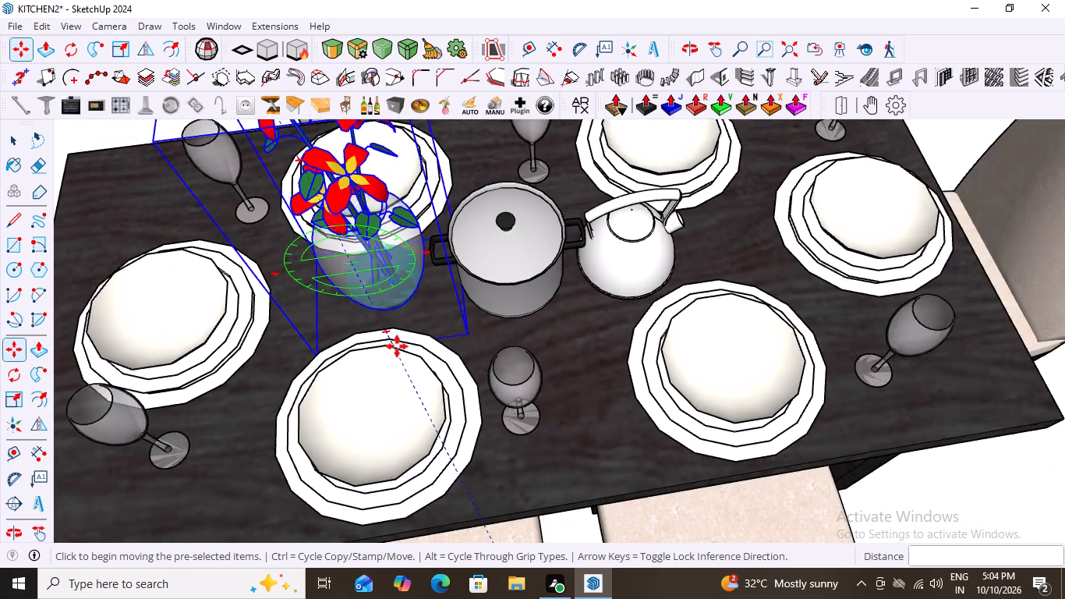
pyautogui.scroll(-2, 397, 346)
pyautogui.moveTo(435, 404); pyautogui.dragTo(423, 285, button='middle')
pyautogui.scroll(-14, 433, 289)
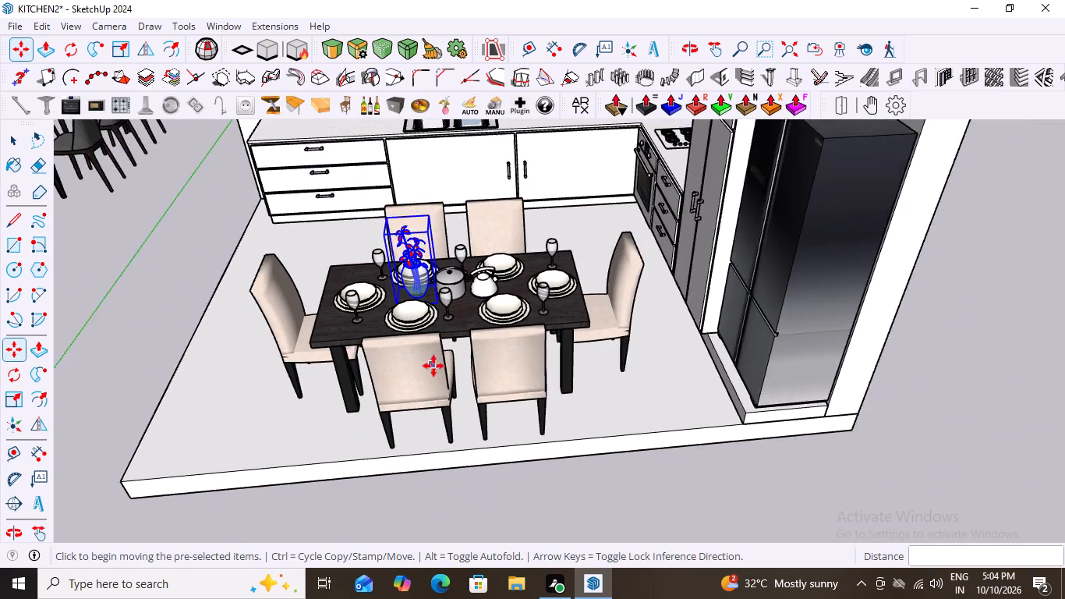
pyautogui.scroll(-3, 433, 366)
pyautogui.press('space')
pyautogui.doubleClick(710, 463)
# Examine the kitchen and the arrangement of vase, pot, kettle, plates and glasses on the dining table from several angles.
pyautogui.moveTo(423, 427); pyautogui.dragTo(558, 377, button='middle')
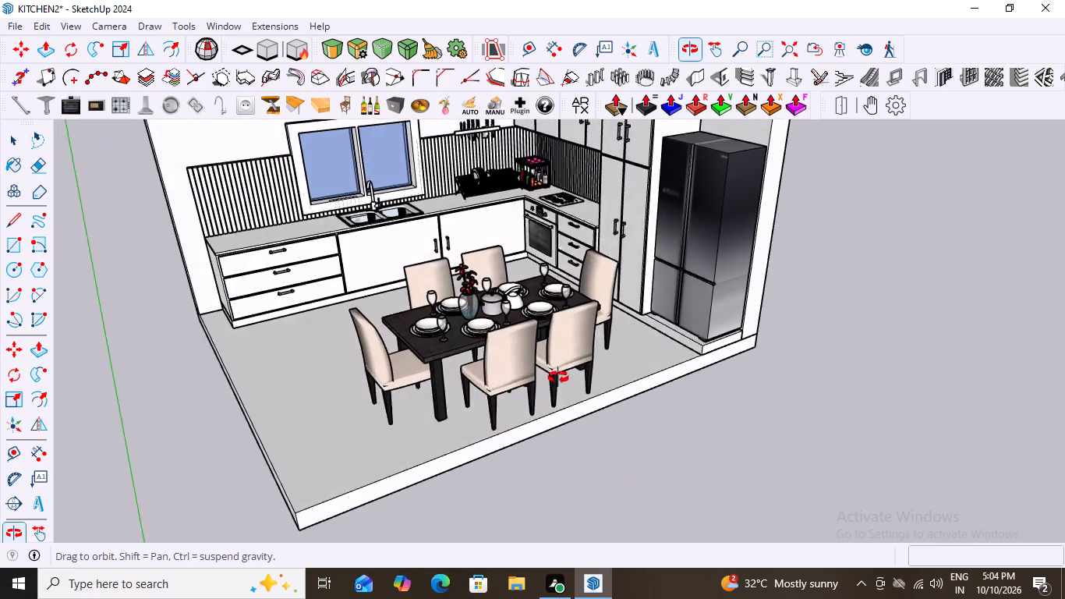
pyautogui.moveTo(558, 377); pyautogui.dragTo(642, 385, button='middle')
pyautogui.scroll(-3, 649, 366)
pyautogui.moveTo(511, 417); pyautogui.dragTo(455, 382, button='middle')
pyautogui.scroll(1, 455, 382)
pyautogui.scroll(8, 540, 213)
pyautogui.scroll(-3, 517, 222)
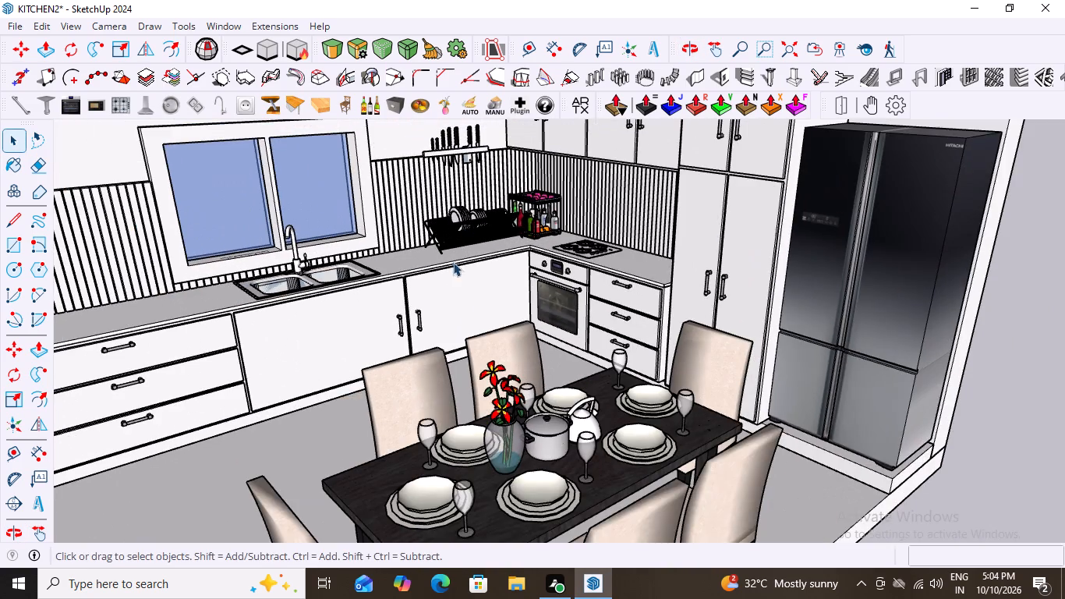
pyautogui.scroll(-2, 466, 310)
pyautogui.scroll(-1, 651, 392)
pyautogui.moveTo(650, 393); pyautogui.dragTo(612, 371, button='middle')
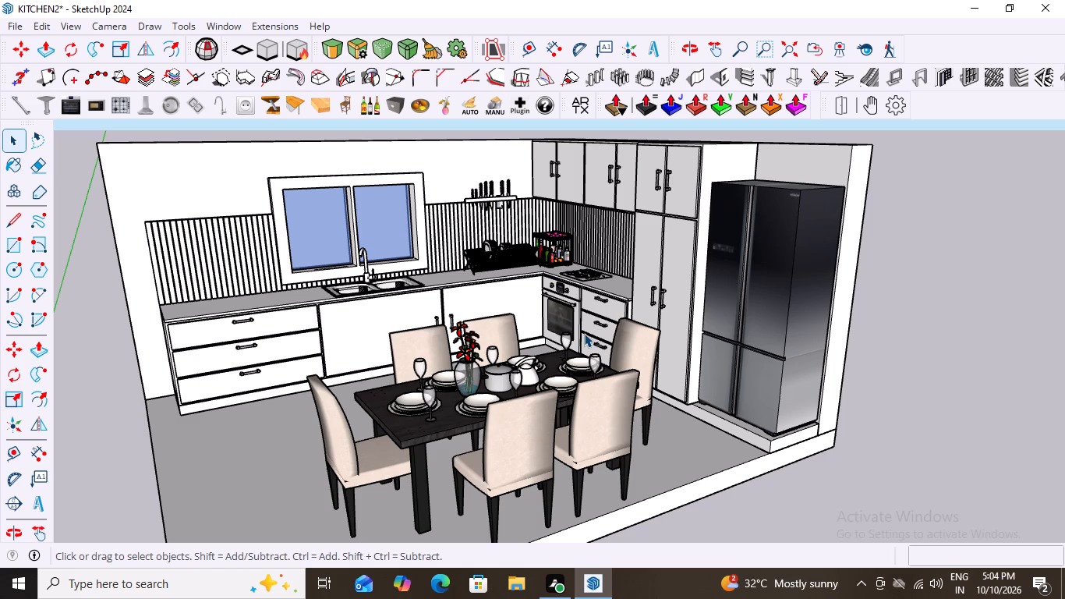
pyautogui.scroll(-6, 378, 292)
pyautogui.moveTo(441, 369); pyautogui.dragTo(388, 421, button='middle')
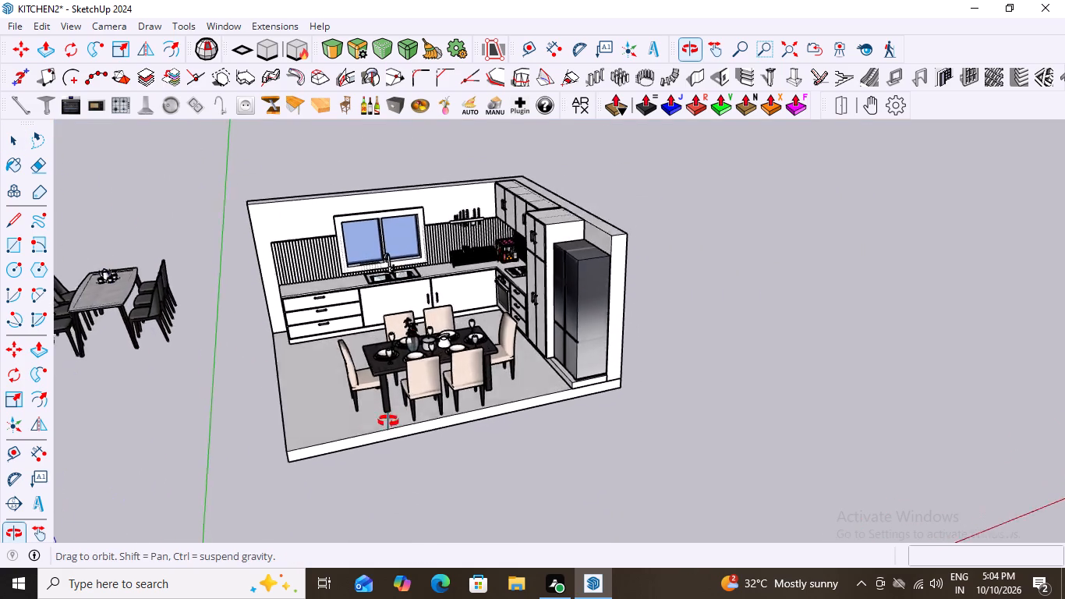
pyautogui.moveTo(388, 421); pyautogui.dragTo(511, 438, button='middle')
pyautogui.scroll(3, 511, 438)
pyautogui.scroll(11, 468, 391)
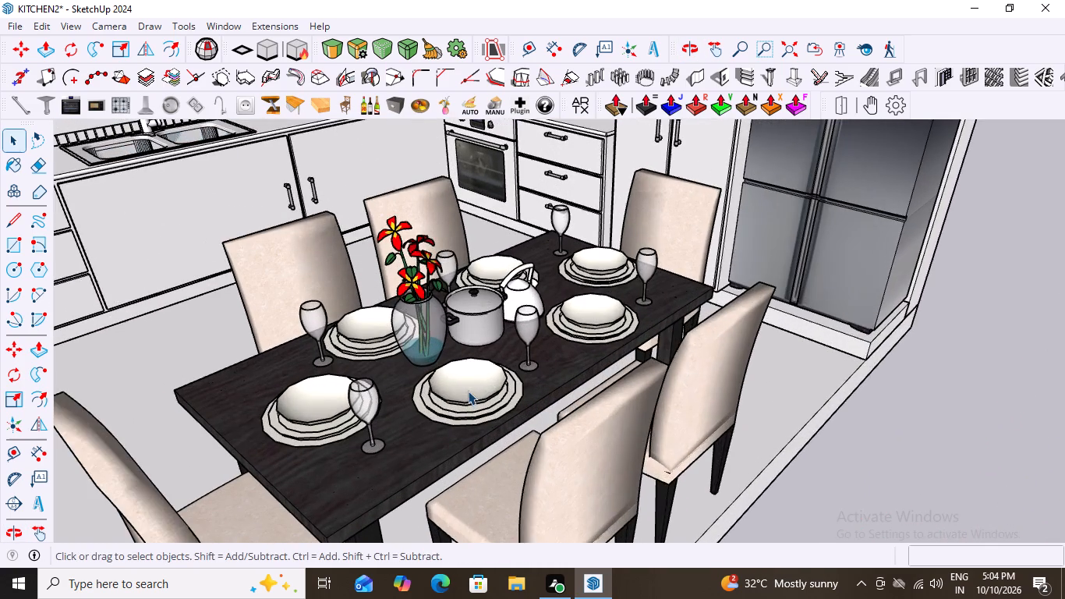
# Review the whole model, comparing the spare grey dining set outside the room with the furnished kitchen.
pyautogui.scroll(-16, 316, 350)
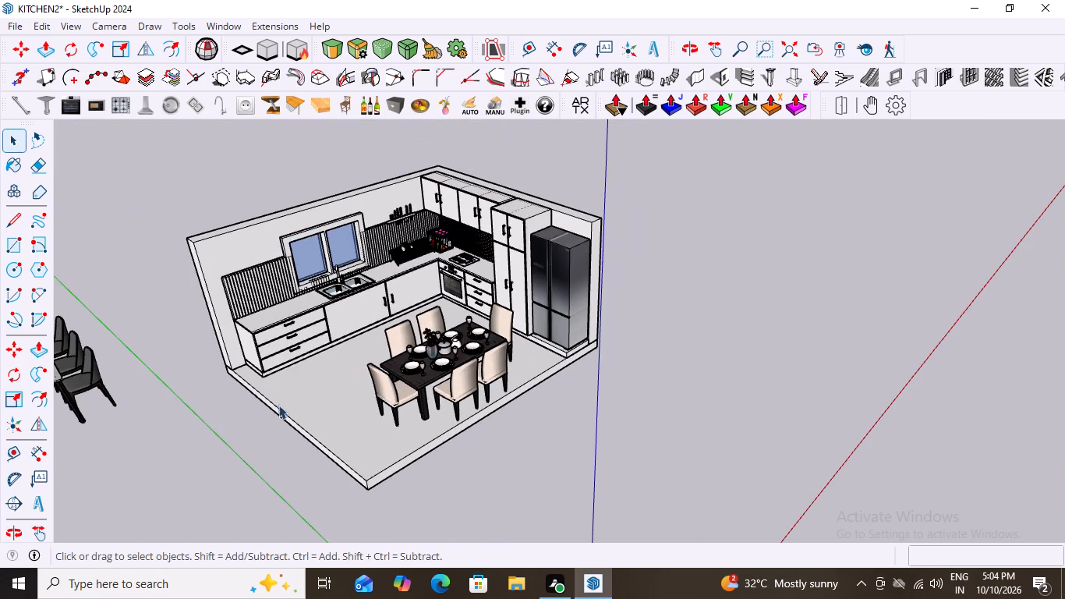
pyautogui.scroll(-5, 338, 335)
pyautogui.scroll(3, 426, 408)
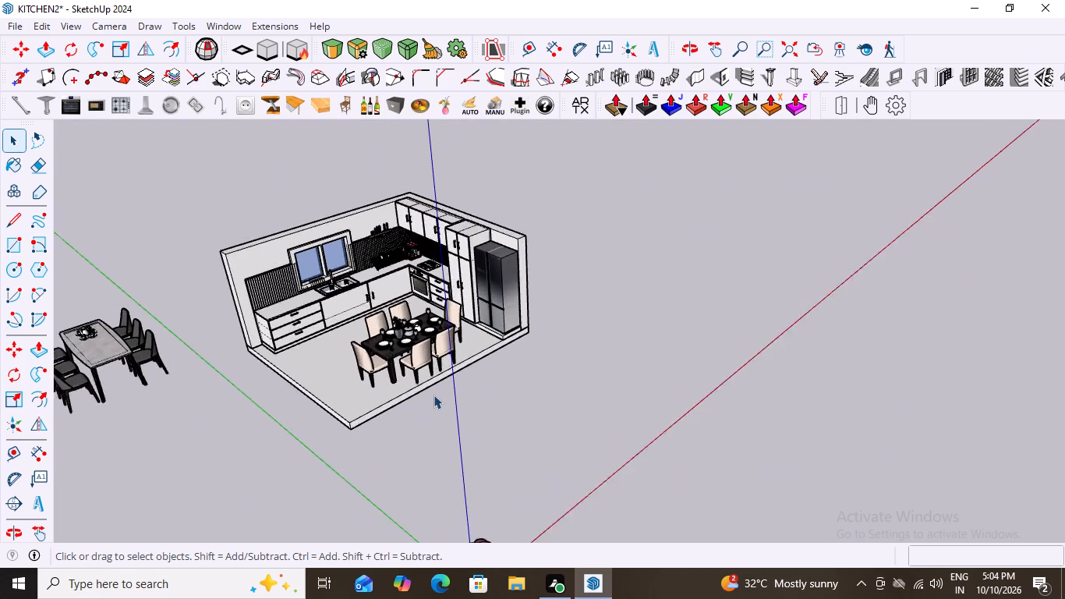
pyautogui.scroll(7, 448, 303)
pyautogui.scroll(-5, 387, 350)
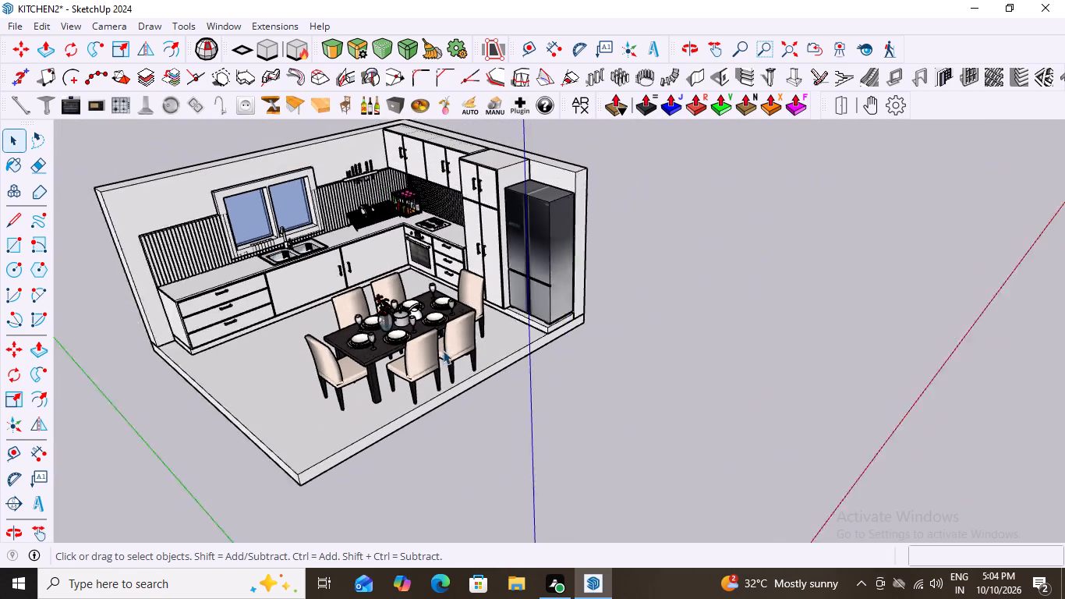
pyautogui.scroll(-1, 443, 350)
pyautogui.scroll(-9, 292, 382)
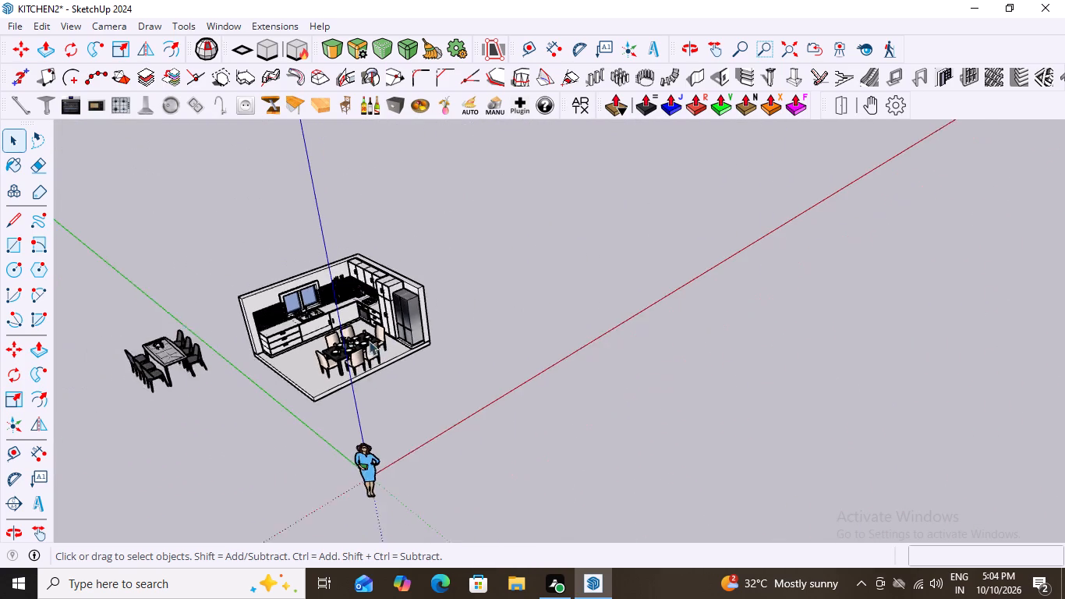
pyautogui.scroll(-2, 369, 341)
pyautogui.scroll(11, 157, 377)
pyautogui.scroll(4, 239, 372)
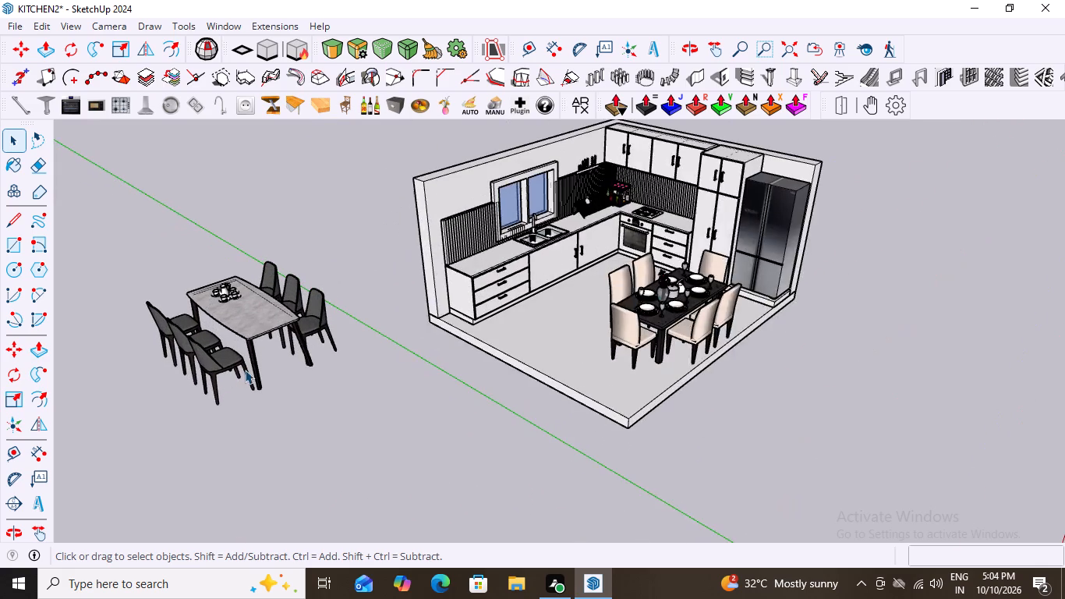
pyautogui.scroll(-2, 245, 370)
pyautogui.scroll(12, 641, 314)
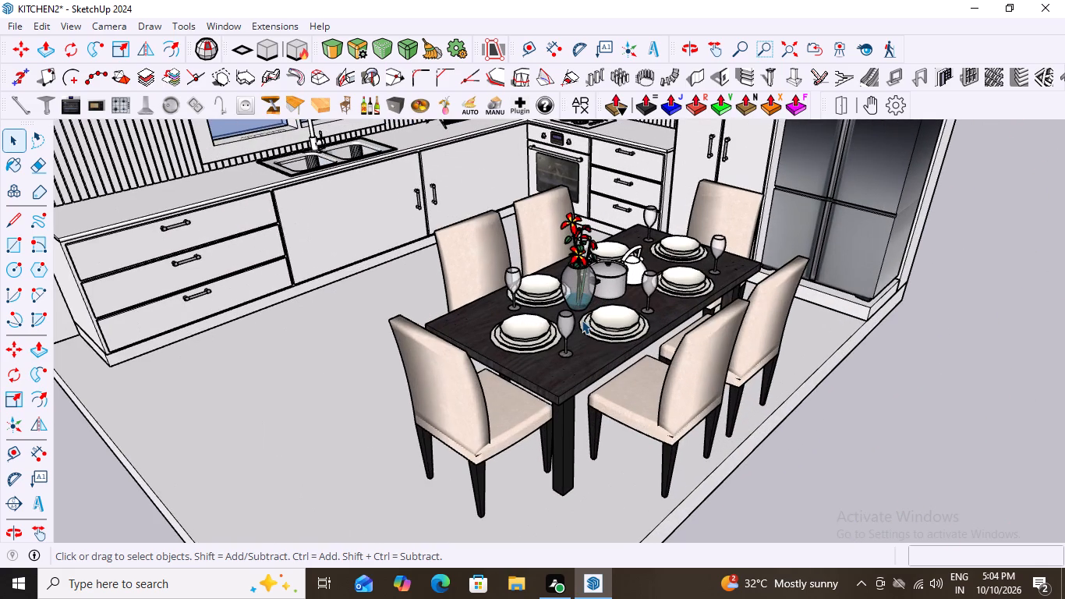
pyautogui.scroll(-8, 395, 328)
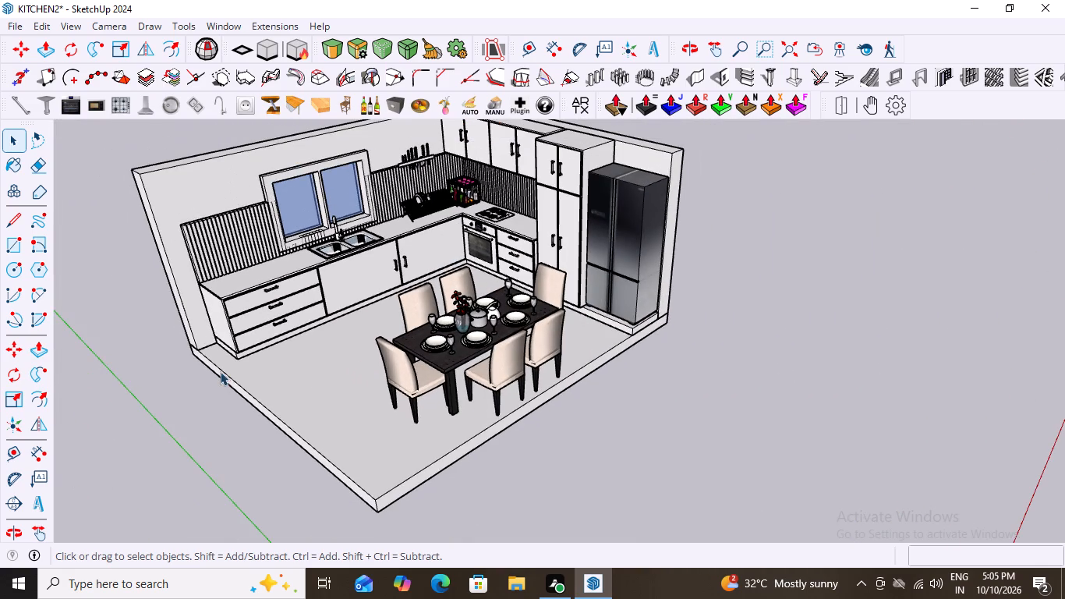
pyautogui.scroll(-4, 254, 382)
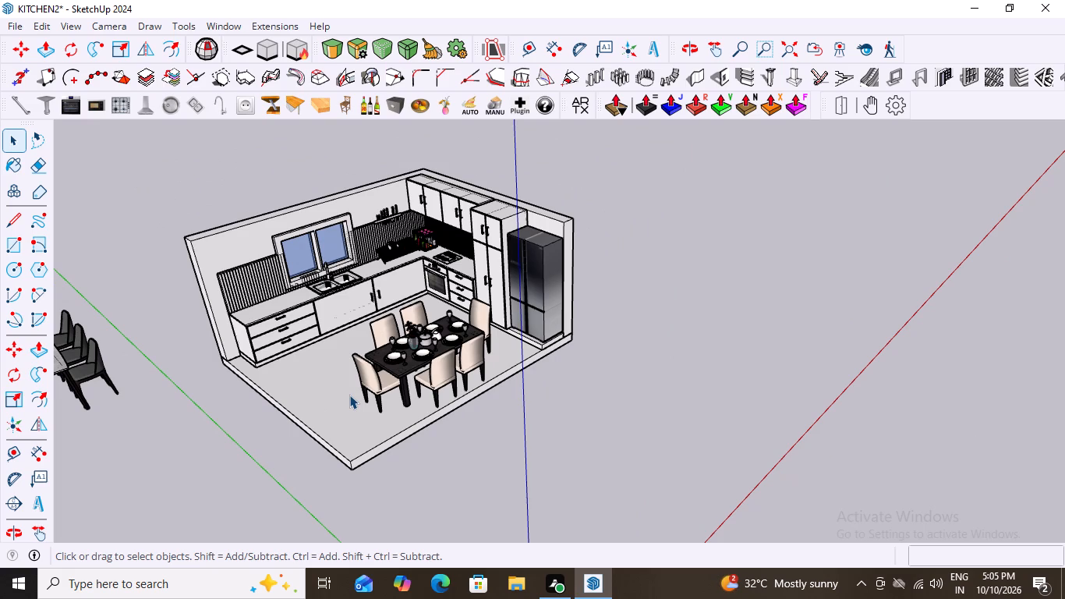
pyautogui.scroll(-5, 454, 324)
pyautogui.scroll(6, 175, 367)
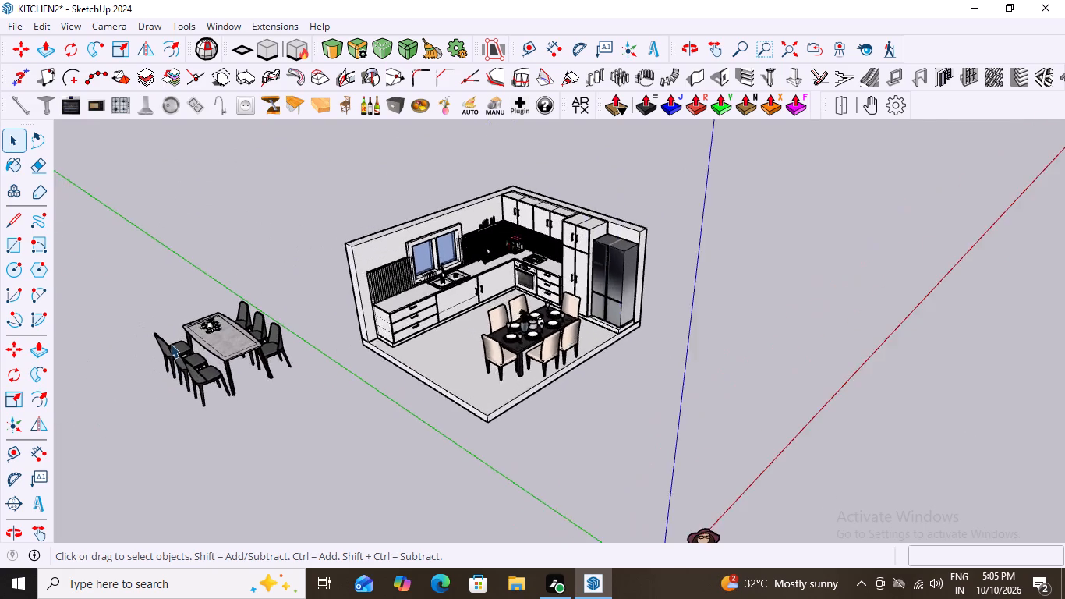
pyautogui.scroll(12, 171, 344)
pyautogui.scroll(-3, 157, 392)
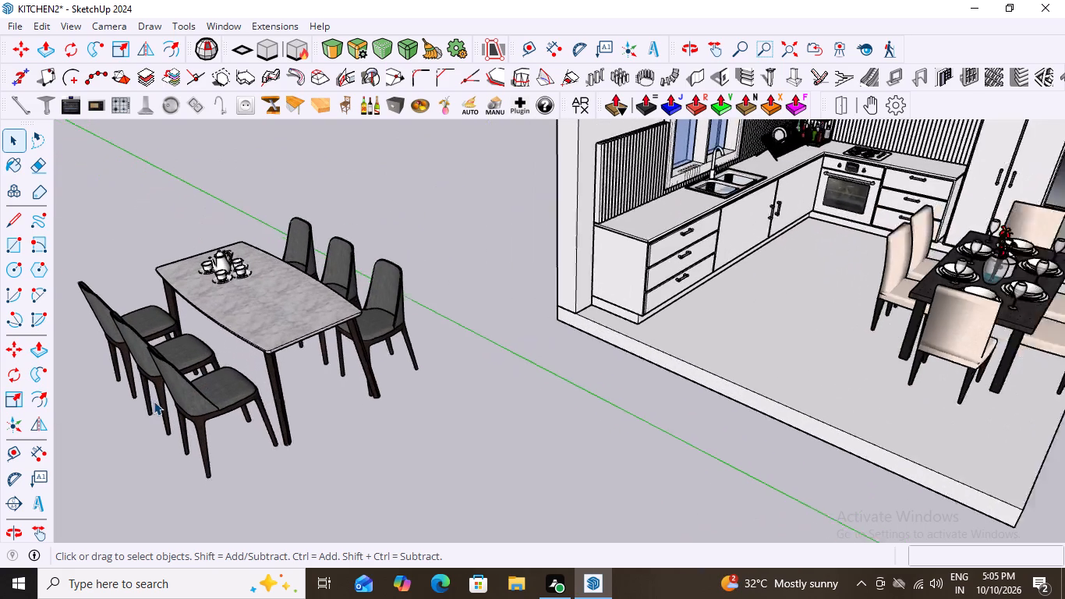
pyautogui.scroll(-4, 154, 401)
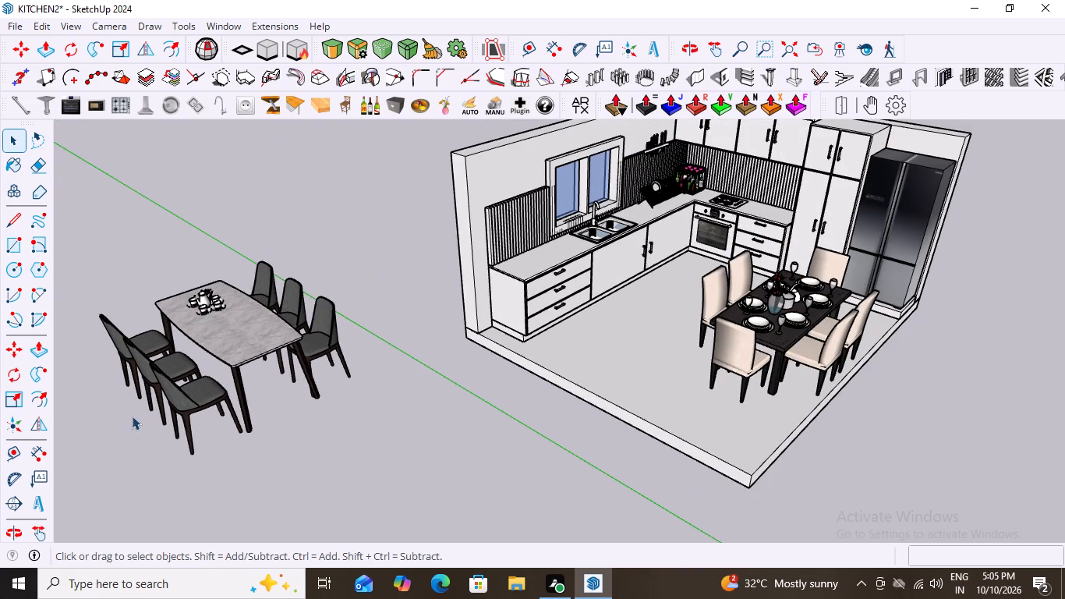
pyautogui.scroll(-8, 132, 416)
pyautogui.moveTo(500, 438); pyautogui.dragTo(392, 420, button='middle')
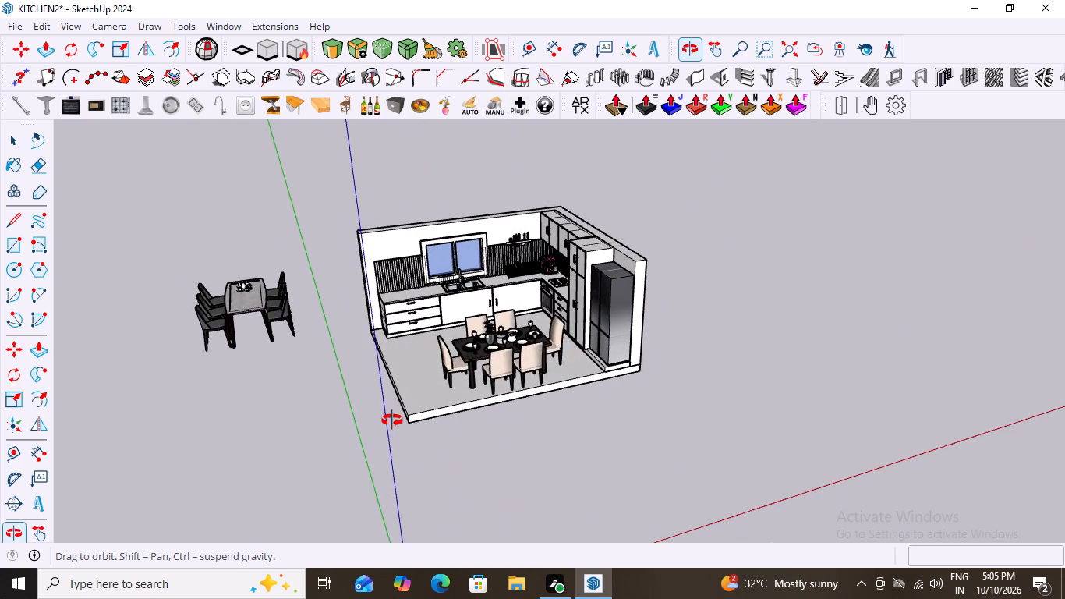
pyautogui.moveTo(392, 420); pyautogui.dragTo(399, 423, button='middle')
pyautogui.scroll(8, 483, 328)
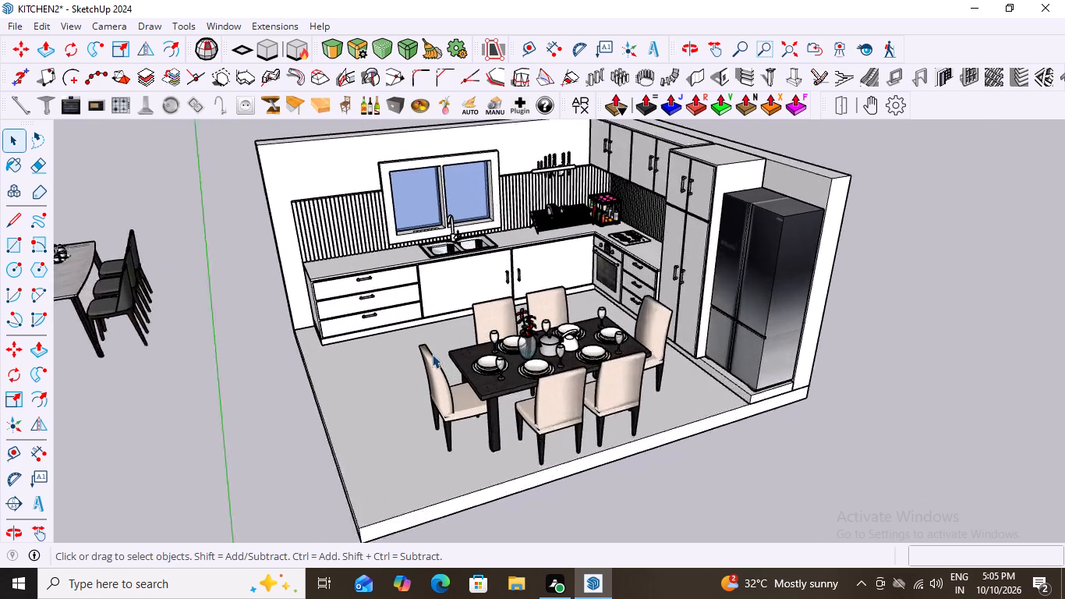
pyautogui.scroll(2, 432, 354)
pyautogui.scroll(-2, 432, 354)
pyautogui.moveTo(391, 404); pyautogui.dragTo(536, 389, button='middle')
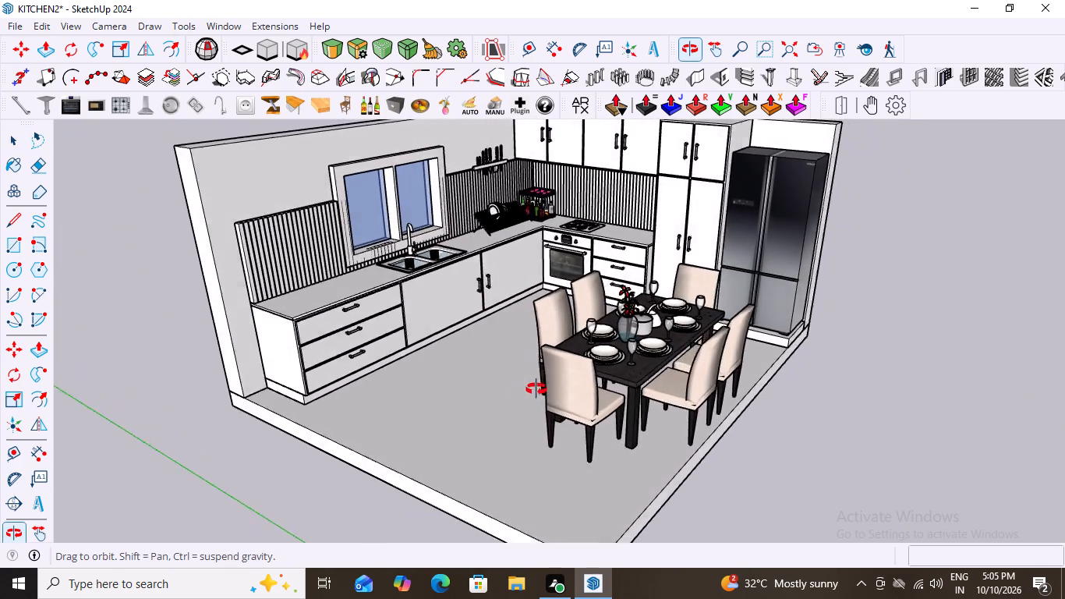
pyautogui.moveTo(536, 389); pyautogui.dragTo(592, 371, button='middle')
pyautogui.scroll(2, 592, 371)
pyautogui.scroll(-5, 487, 373)
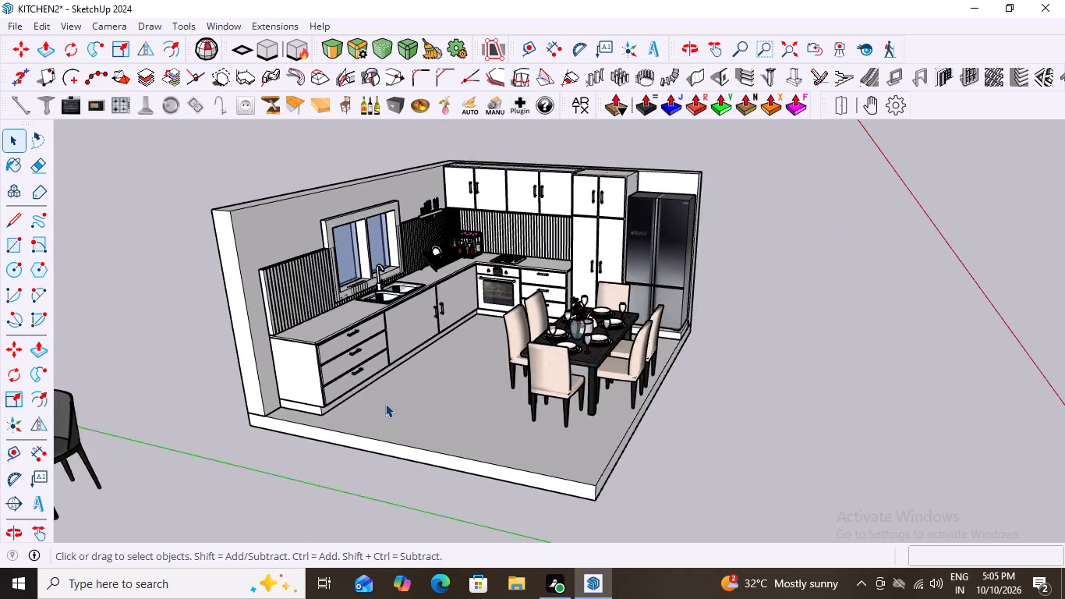
# Examine the furnished kitchen and the table setting on the black dining table from several angles and distances.
pyautogui.scroll(-2, 385, 406)
pyautogui.moveTo(497, 432); pyautogui.dragTo(381, 420, button='middle')
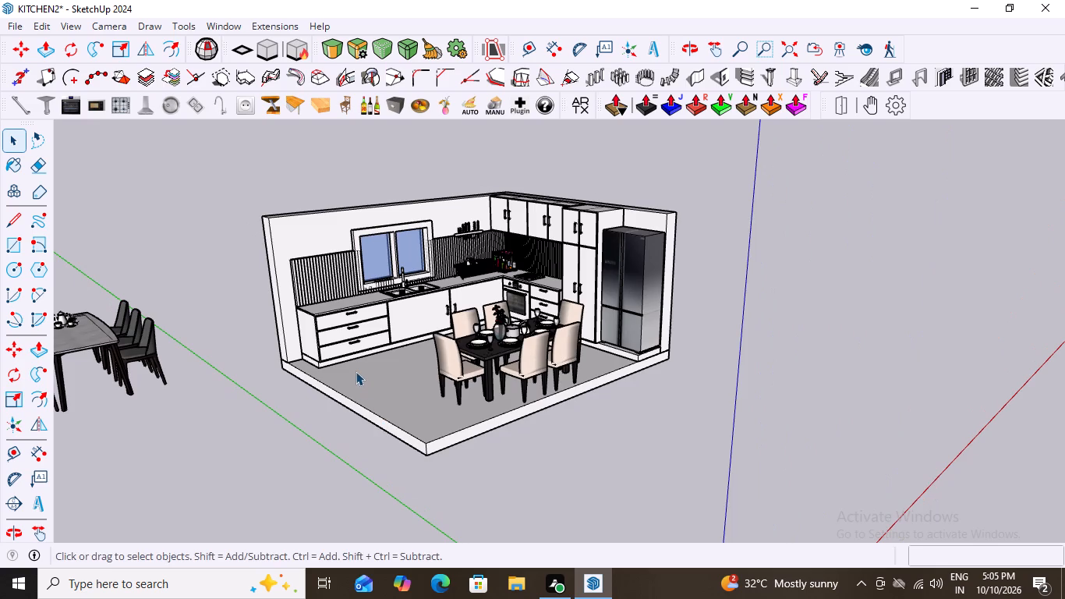
pyautogui.scroll(5, 356, 366)
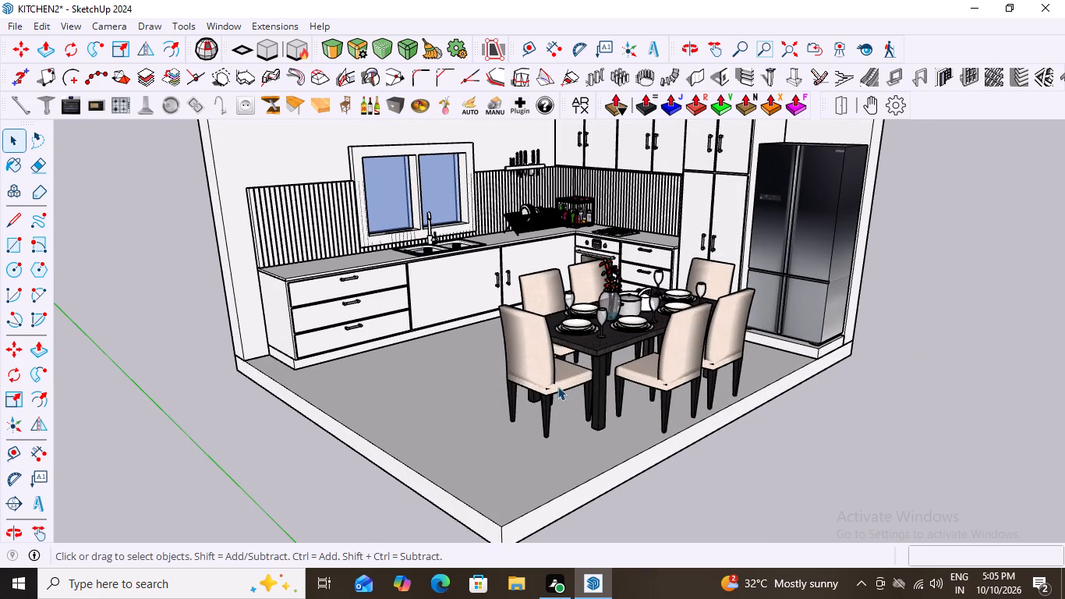
pyautogui.scroll(-6, 538, 391)
pyautogui.moveTo(557, 434); pyautogui.dragTo(483, 451, button='middle')
pyautogui.scroll(6, 508, 406)
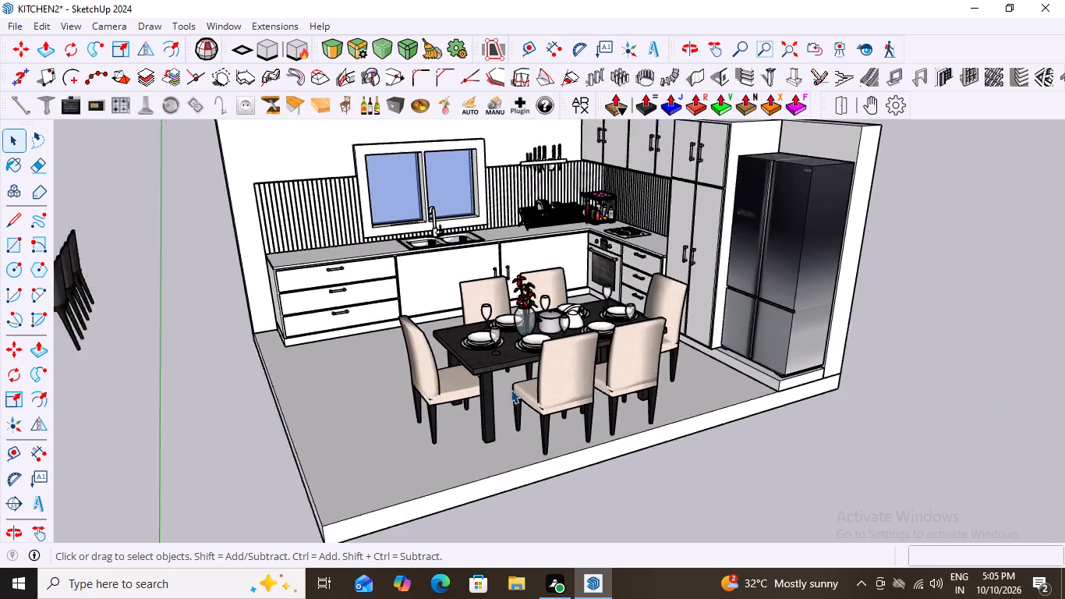
pyautogui.scroll(4, 511, 389)
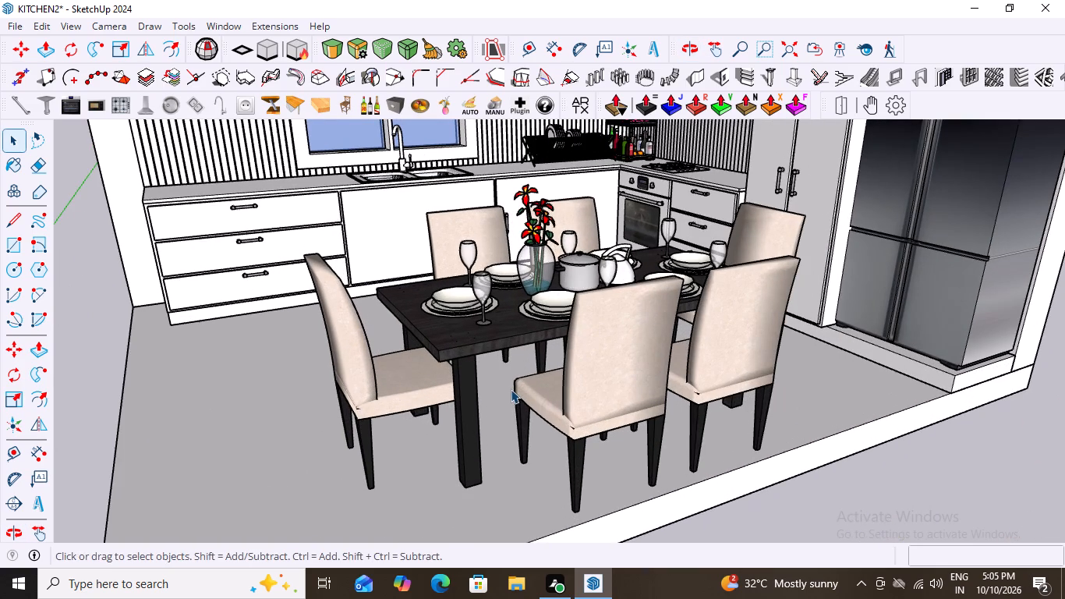
pyautogui.scroll(-4, 511, 389)
pyautogui.moveTo(418, 424); pyautogui.dragTo(534, 443, button='middle')
pyautogui.scroll(3, 534, 443)
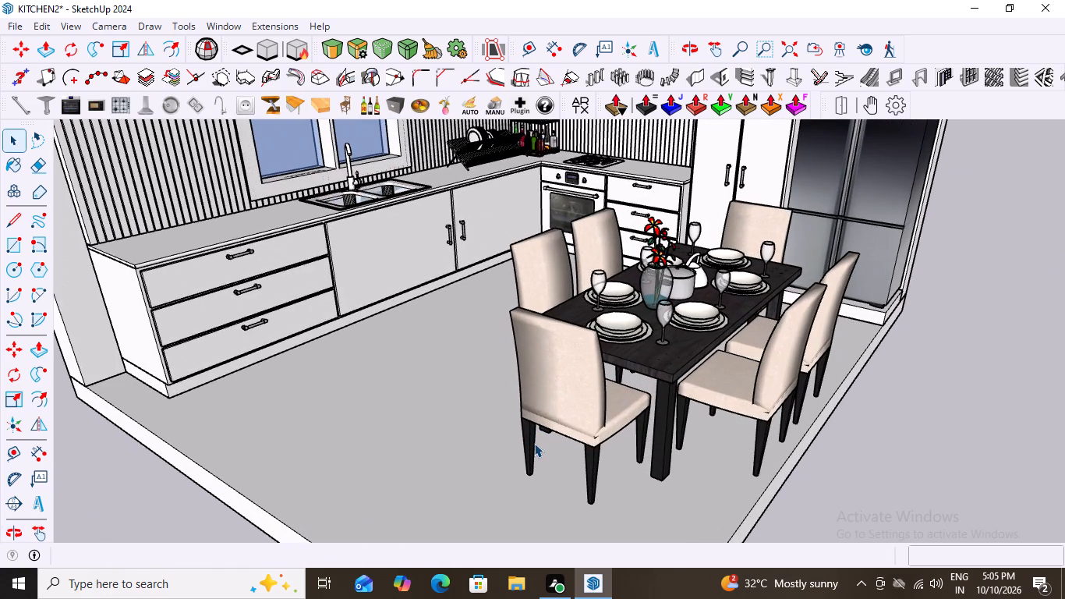
# Delete the spare grey dining set standing outside the kitchen room.
pyautogui.scroll(-14, 534, 443)
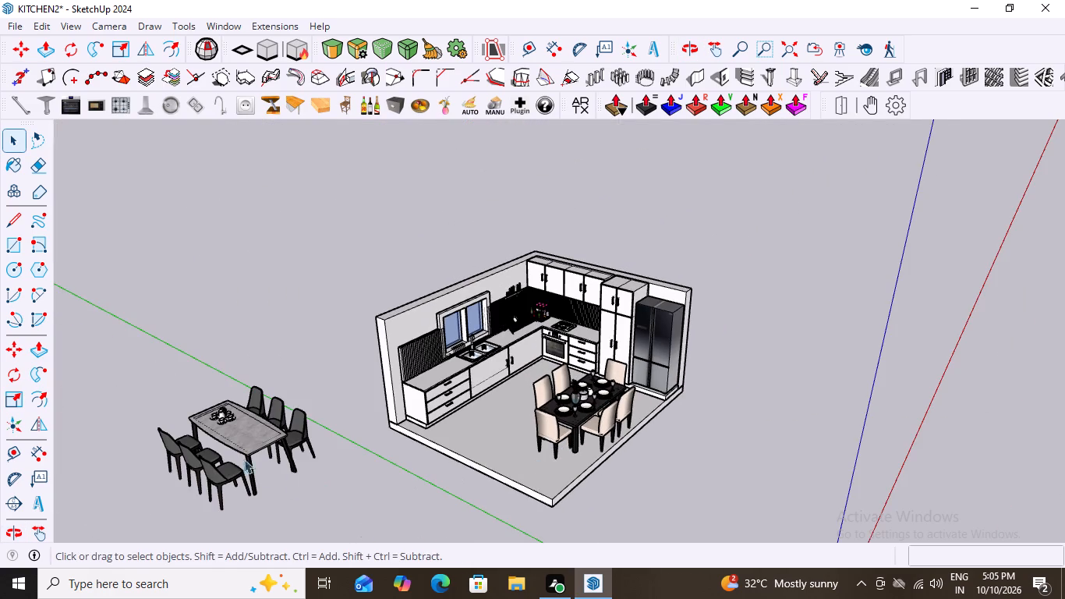
pyautogui.click(246, 416)
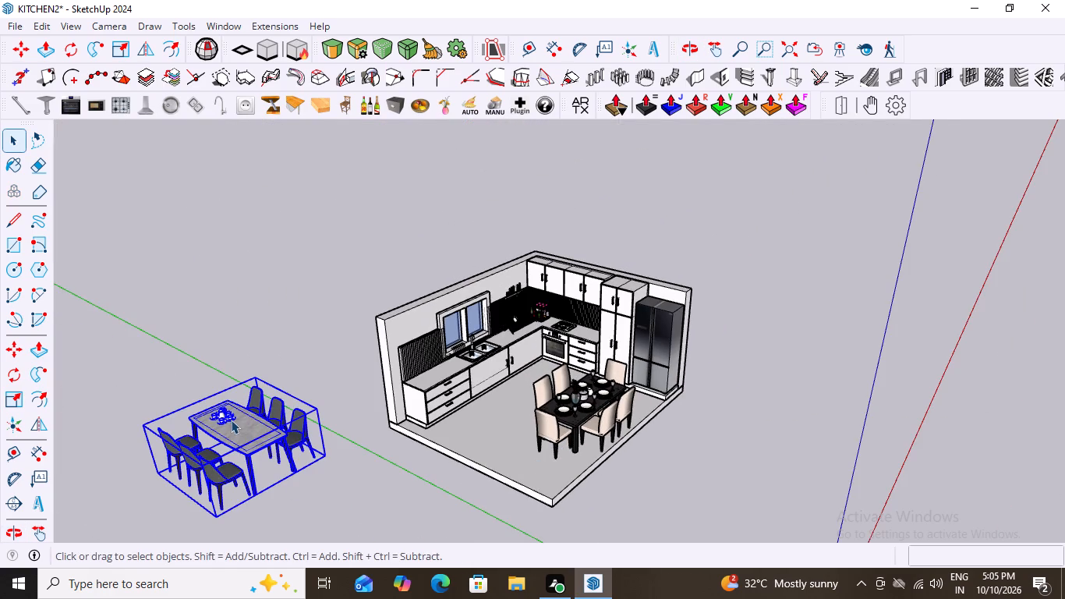
pyautogui.press('Delete')
# Review the kitchen from several sides, examining the cabinets, window wall, fridge and dining area.
pyautogui.scroll(-8, 215, 403)
pyautogui.moveTo(634, 392); pyautogui.dragTo(451, 427, button='middle')
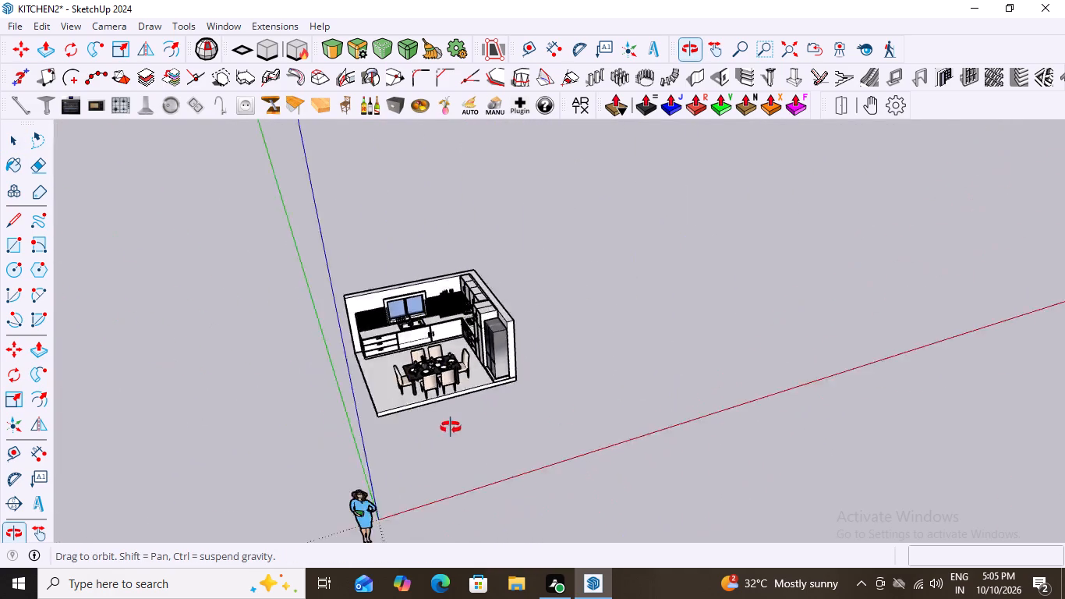
pyautogui.moveTo(451, 427); pyautogui.dragTo(443, 329, button='middle')
pyautogui.scroll(9, 446, 295)
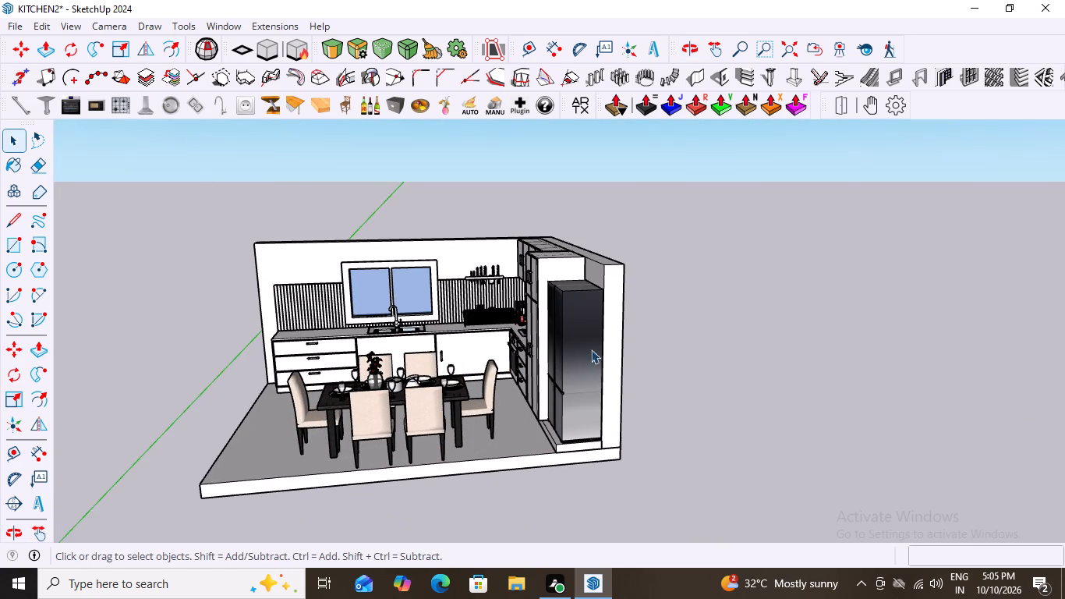
pyautogui.moveTo(611, 280); pyautogui.dragTo(586, 349, button='middle')
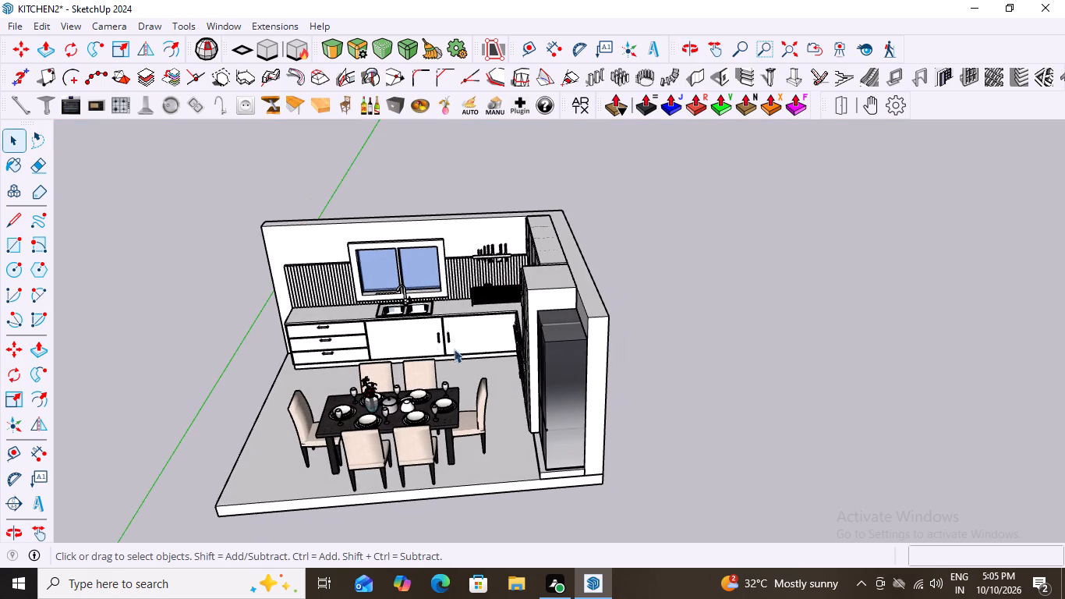
pyautogui.moveTo(337, 387); pyautogui.dragTo(341, 268, button='middle')
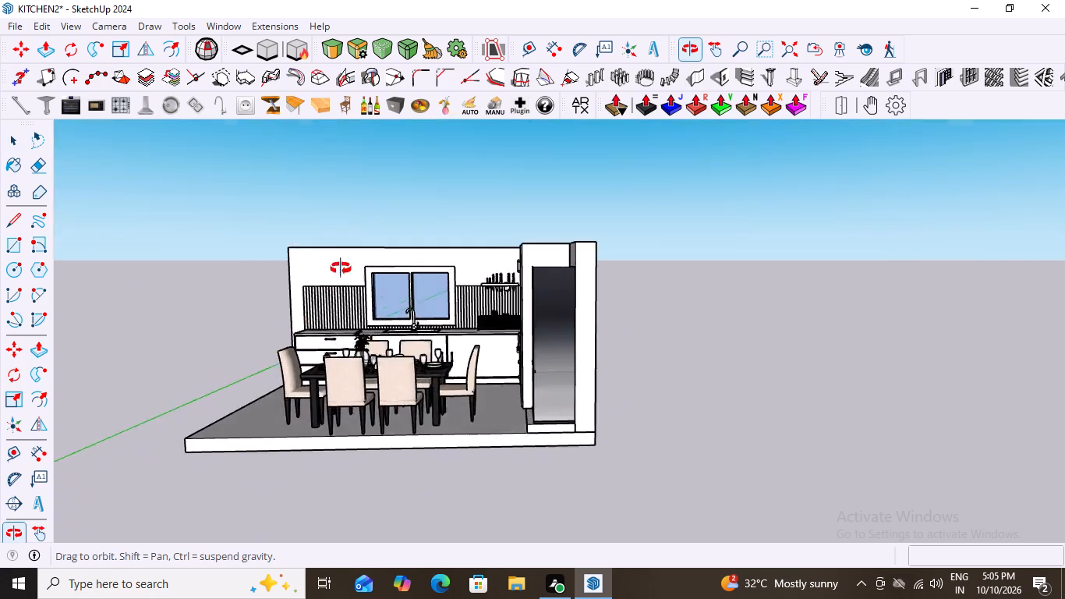
pyautogui.moveTo(341, 268); pyautogui.dragTo(683, 386, button='middle')
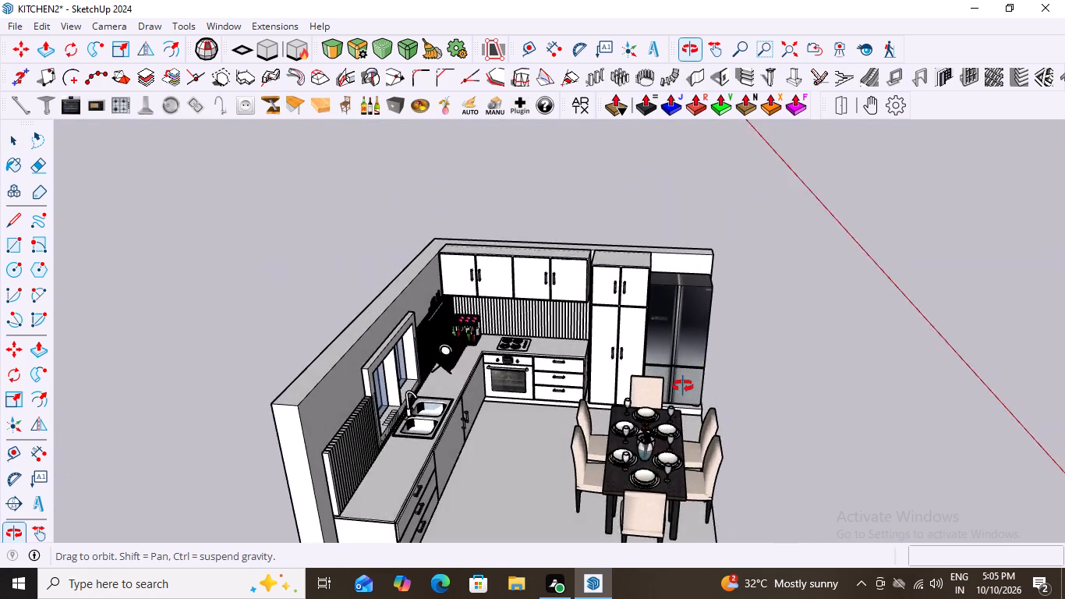
pyautogui.moveTo(683, 386); pyautogui.dragTo(431, 354, button='middle')
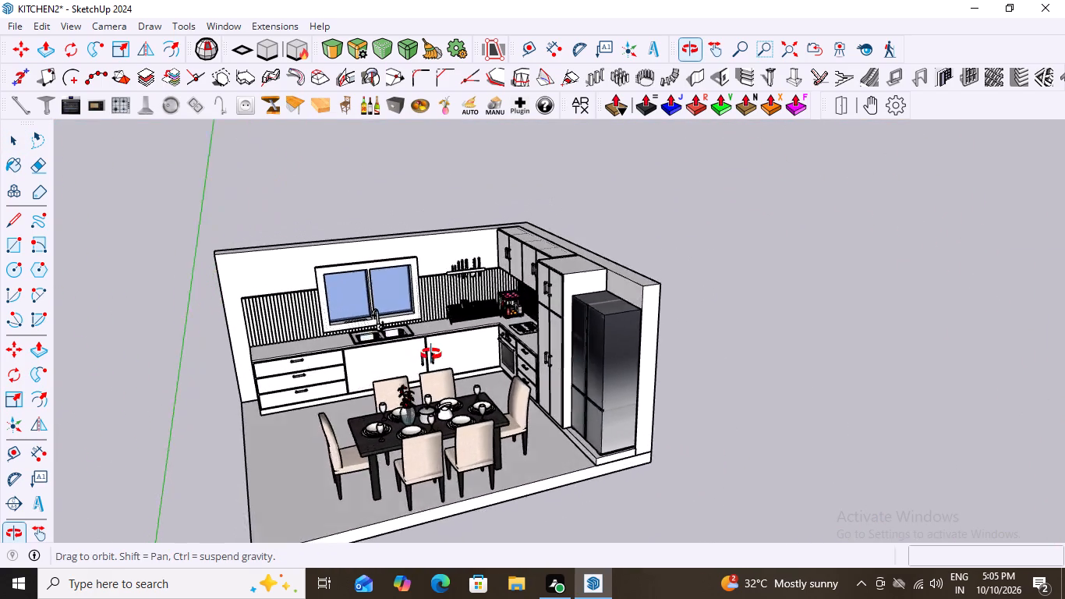
pyautogui.moveTo(431, 354); pyautogui.dragTo(337, 362, button='middle')
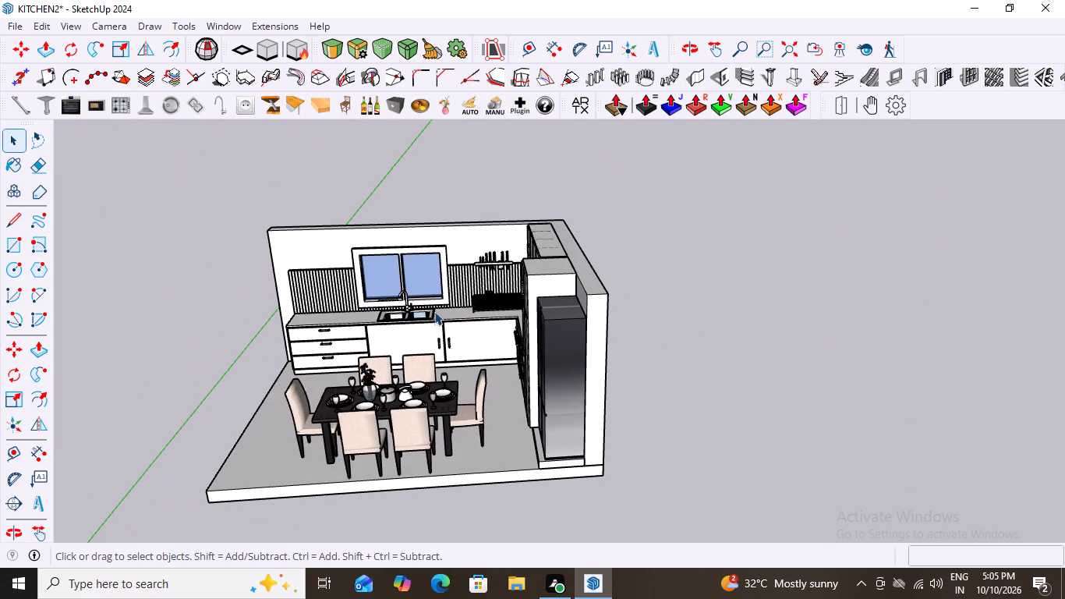
pyautogui.scroll(-2, 536, 370)
pyautogui.moveTo(616, 420); pyautogui.dragTo(854, 395, button='middle')
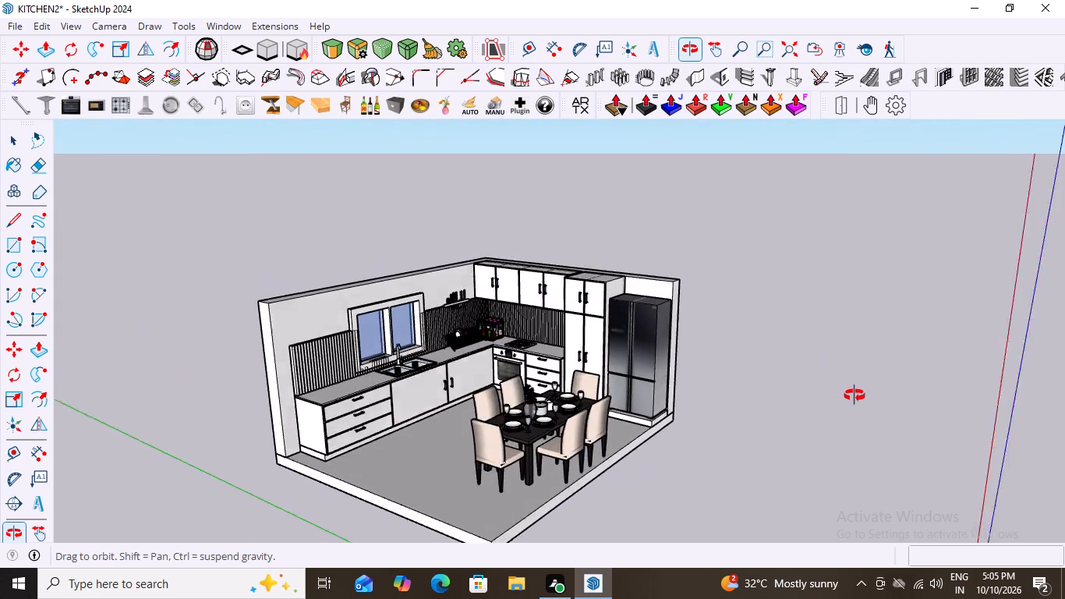
pyautogui.moveTo(854, 395); pyautogui.dragTo(872, 390, button='middle')
pyautogui.scroll(7, 494, 448)
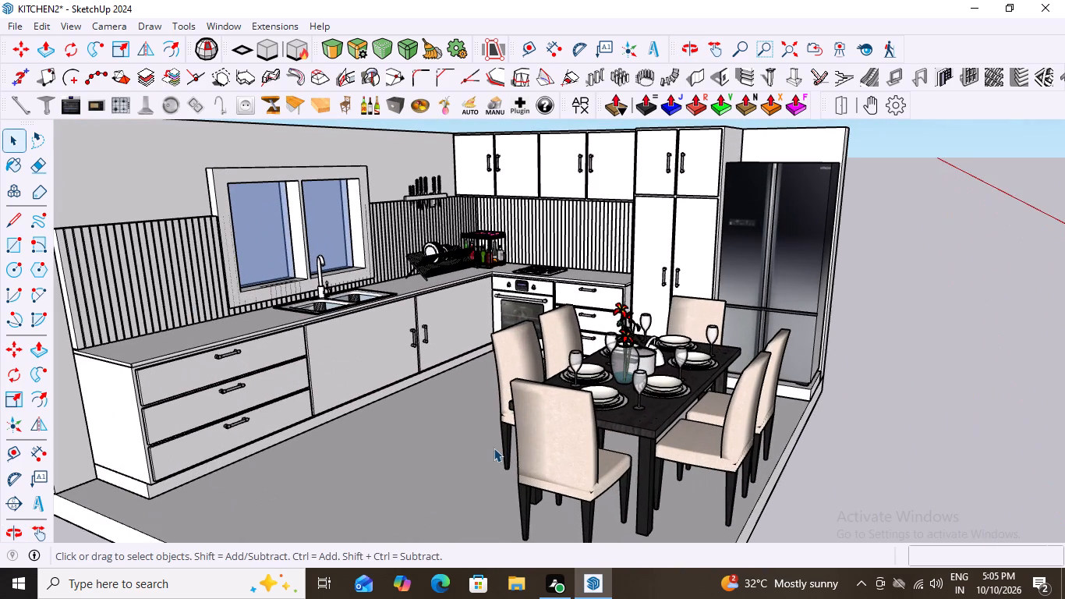
pyautogui.scroll(-2, 494, 448)
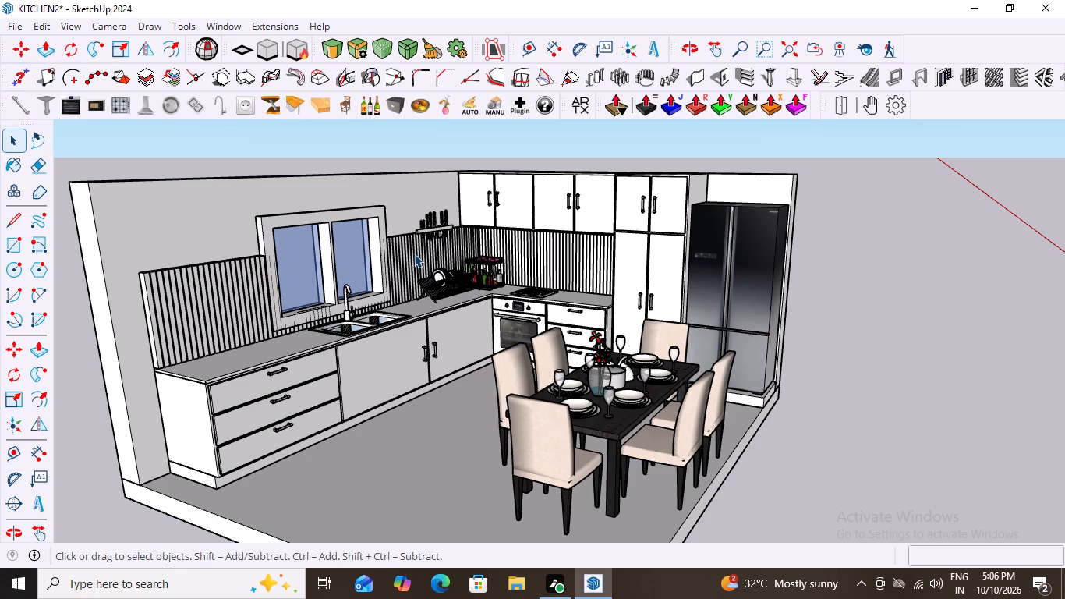
pyautogui.scroll(-3, 414, 253)
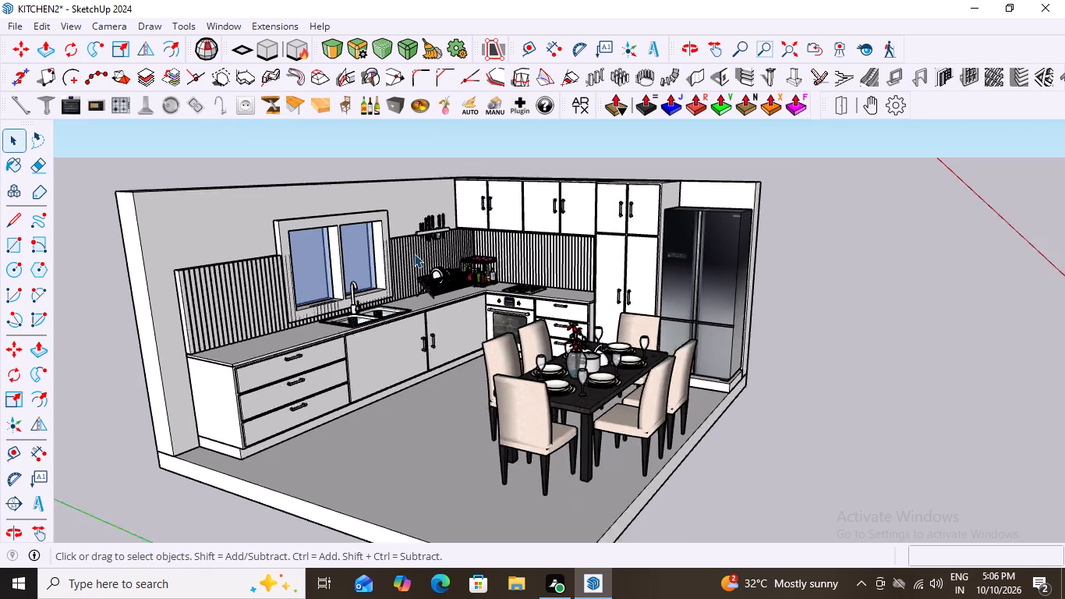
# Push/Pull the floor slab's open-side edge face, beside the drawer cabinet, outward by about 1133 mm to extend the floor.
pyautogui.scroll(-3, 414, 253)
pyautogui.moveTo(364, 350); pyautogui.dragTo(348, 434, button='middle')
pyautogui.scroll(-1, 356, 416)
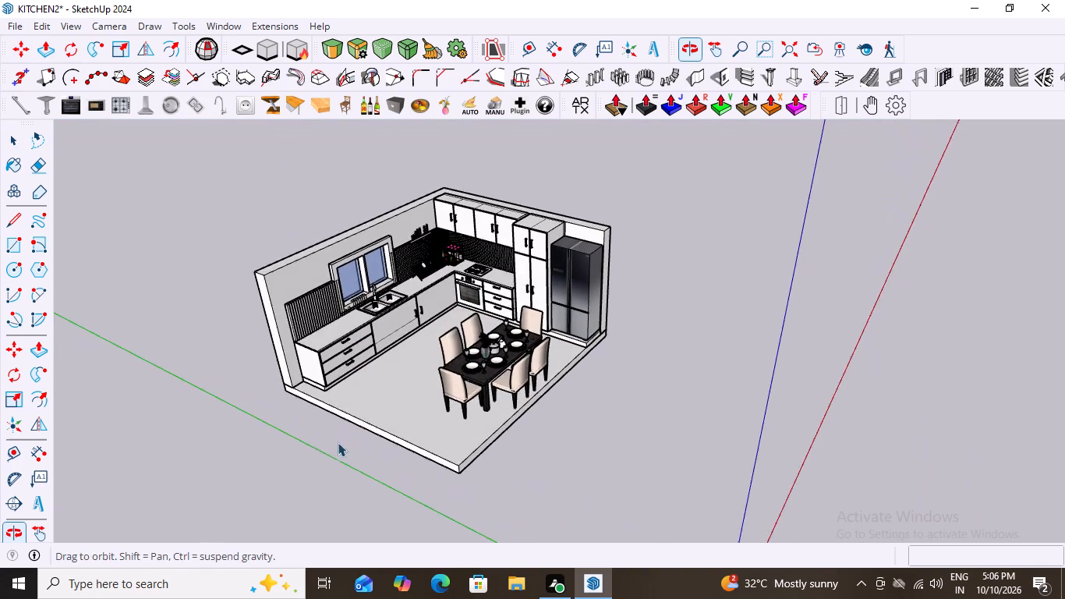
pyautogui.scroll(8, 294, 441)
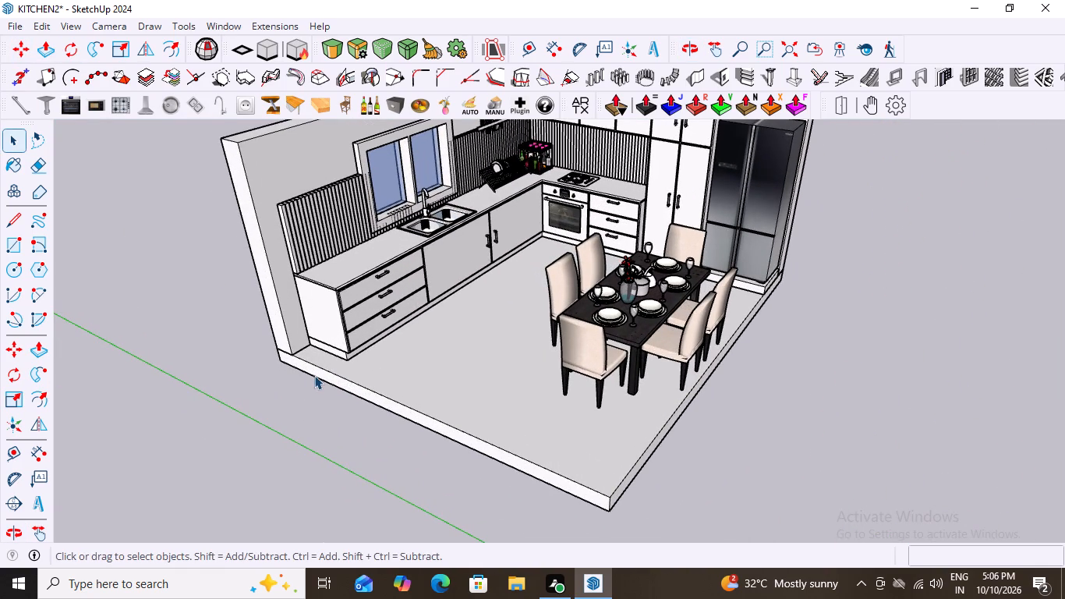
pyautogui.click(315, 375)
pyautogui.doubleClick(317, 372)
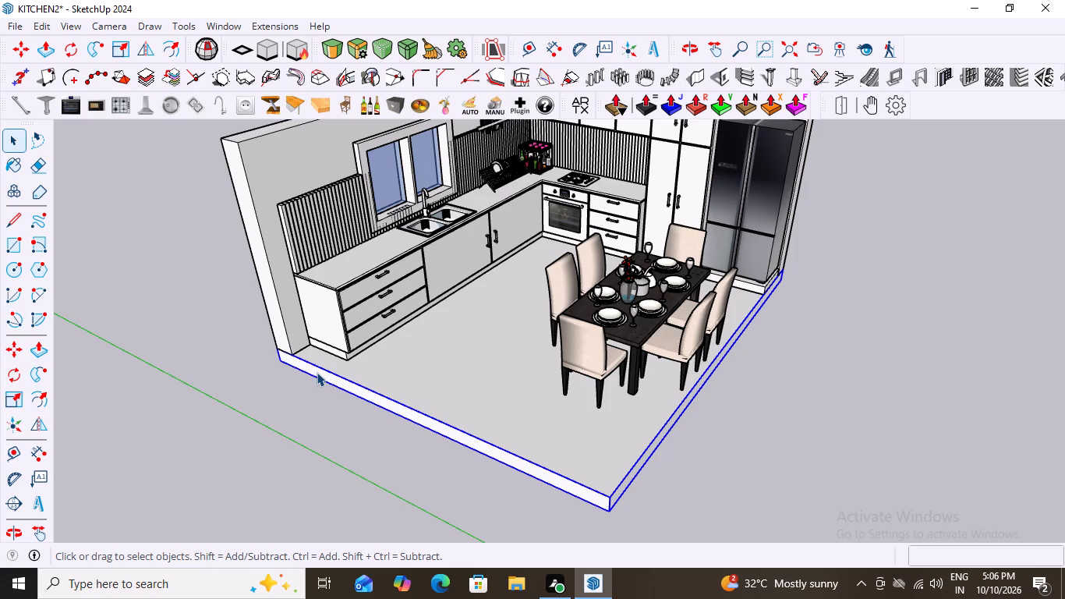
pyautogui.click(317, 372)
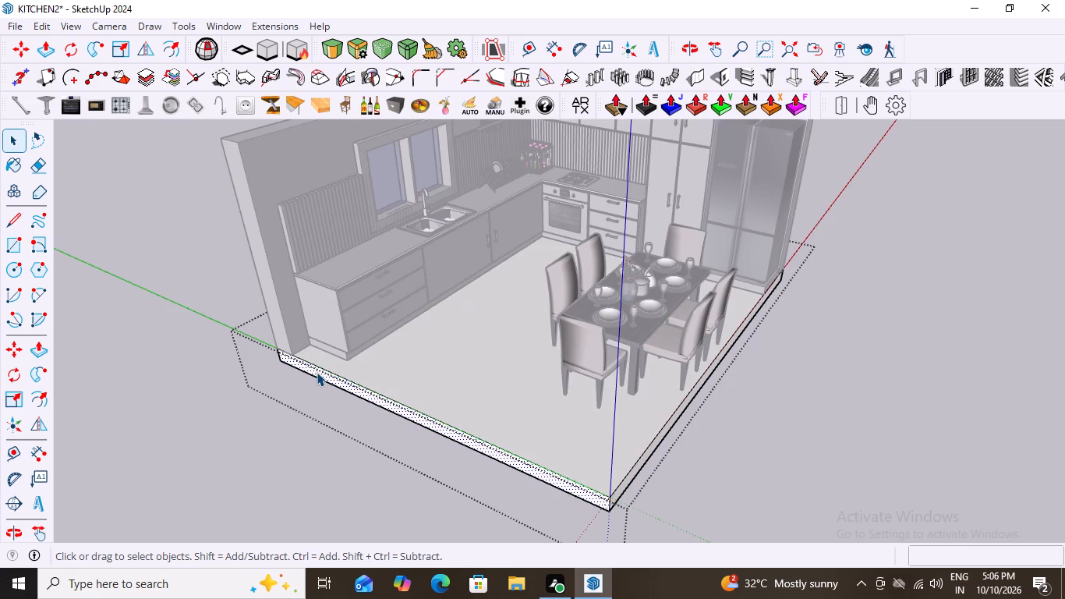
pyautogui.press('p')
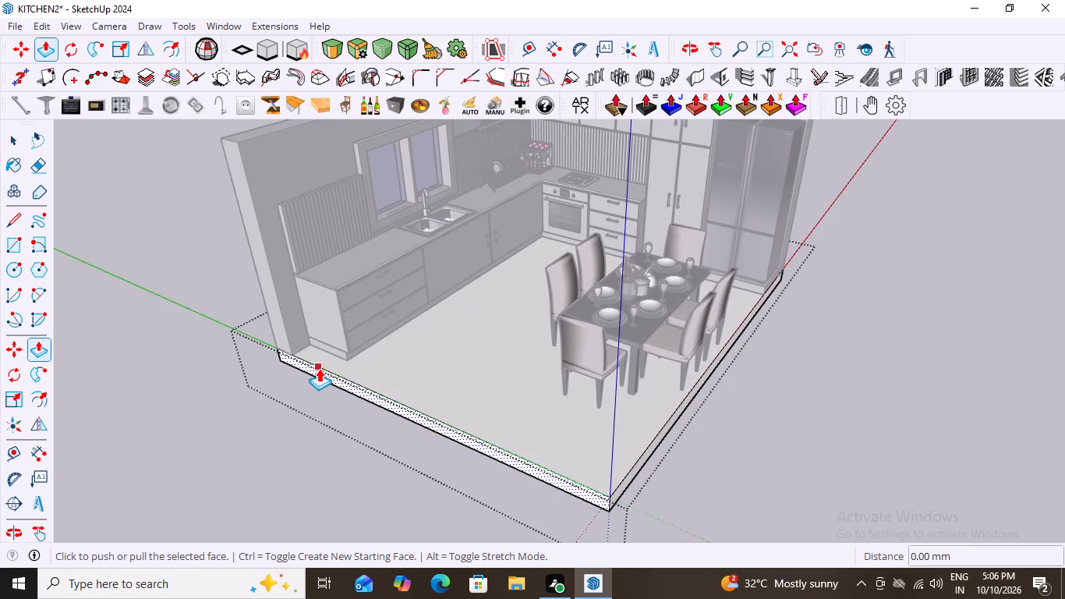
pyautogui.click(319, 368)
pyautogui.scroll(-1, 237, 441)
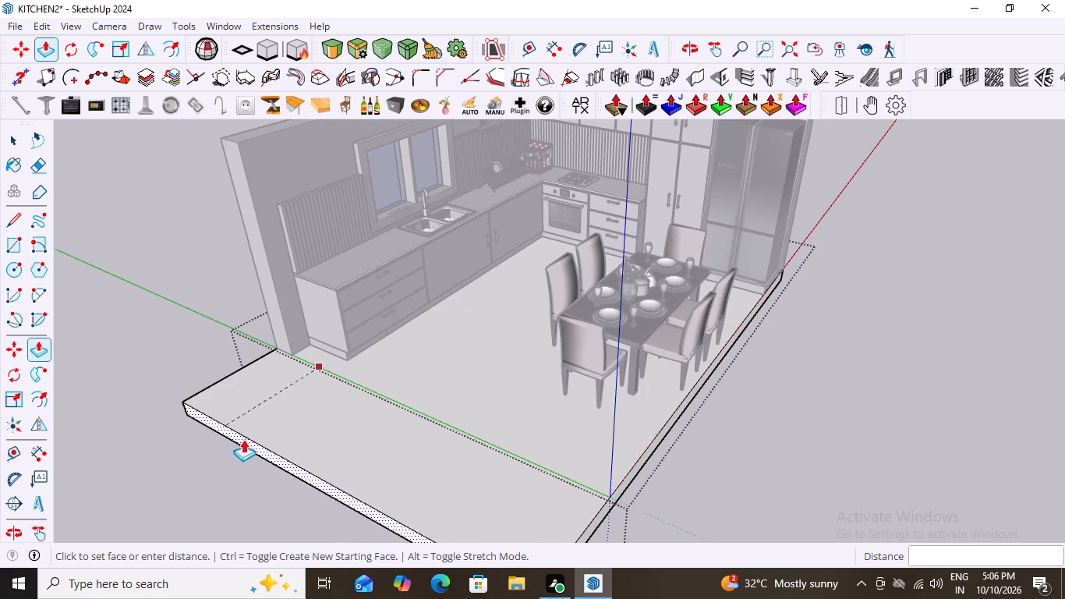
pyautogui.scroll(-7, 243, 439)
pyautogui.click(242, 452)
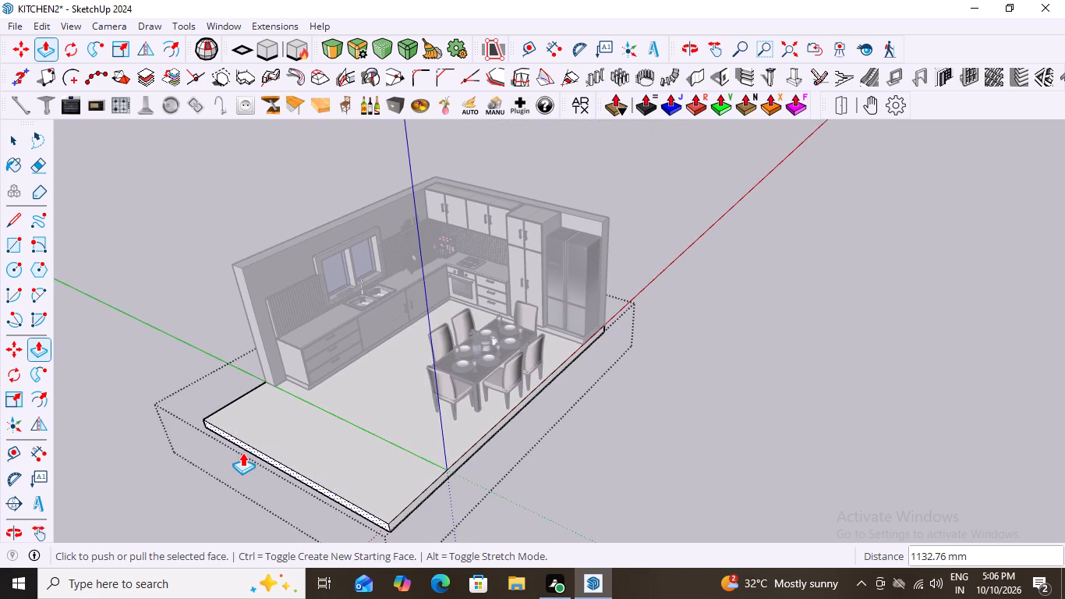
pyautogui.press('space')
pyautogui.click(610, 427)
# Push/Pull the extended floor slab's front edge face back toward the kitchen by about 275 mm.
pyautogui.moveTo(157, 388); pyautogui.dragTo(185, 374, button='middle')
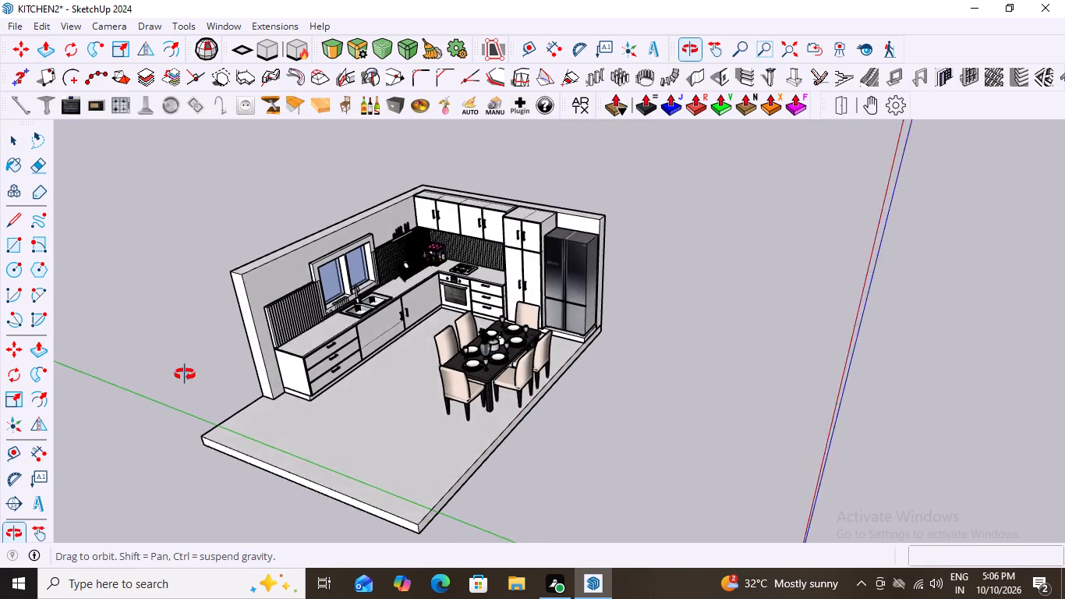
pyautogui.moveTo(185, 374); pyautogui.dragTo(101, 354, button='middle')
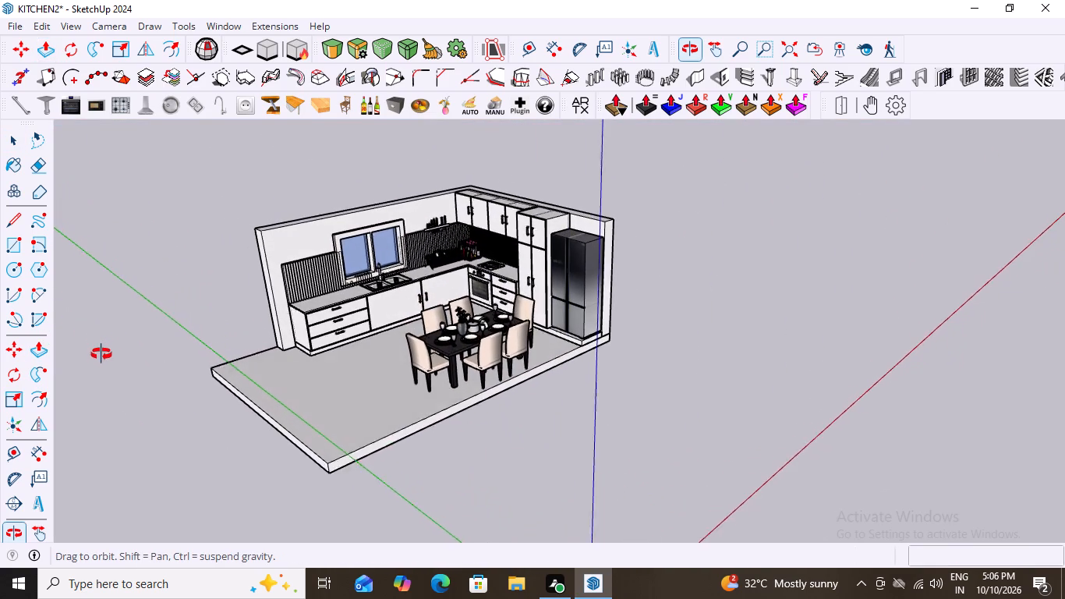
pyautogui.moveTo(101, 354); pyautogui.dragTo(103, 360, button='middle')
pyautogui.scroll(1, 270, 476)
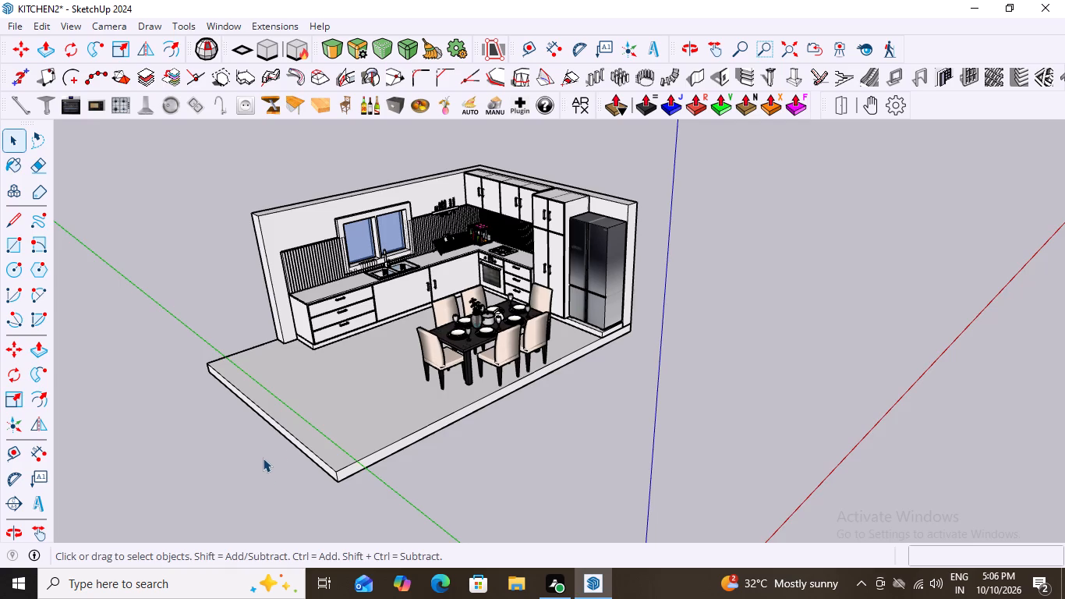
pyautogui.moveTo(263, 458); pyautogui.dragTo(303, 440, button='middle')
pyautogui.scroll(3, 300, 489)
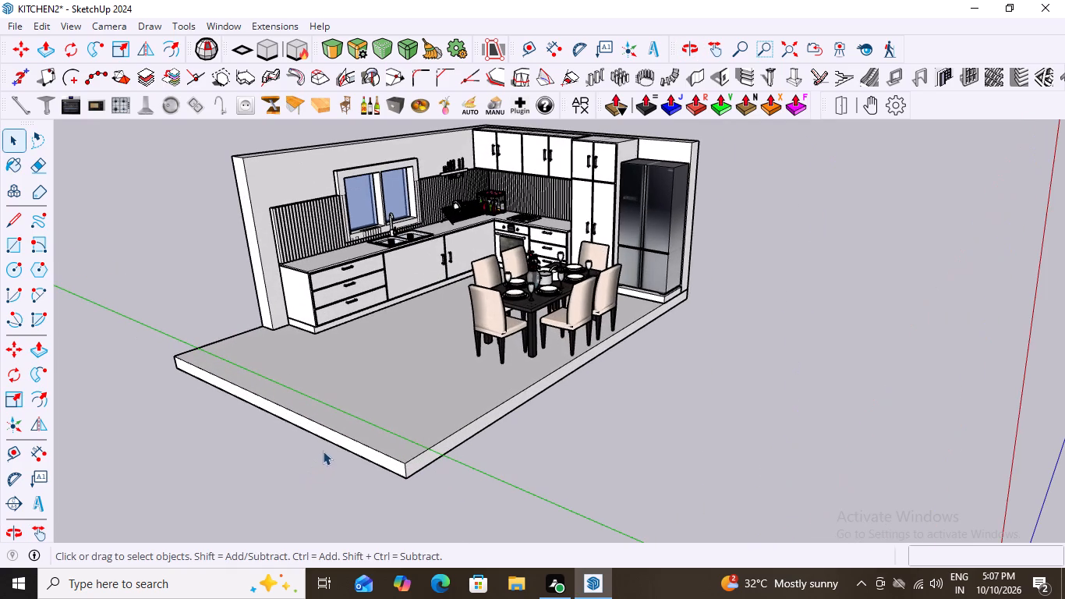
pyautogui.click(331, 439)
pyautogui.doubleClick(331, 438)
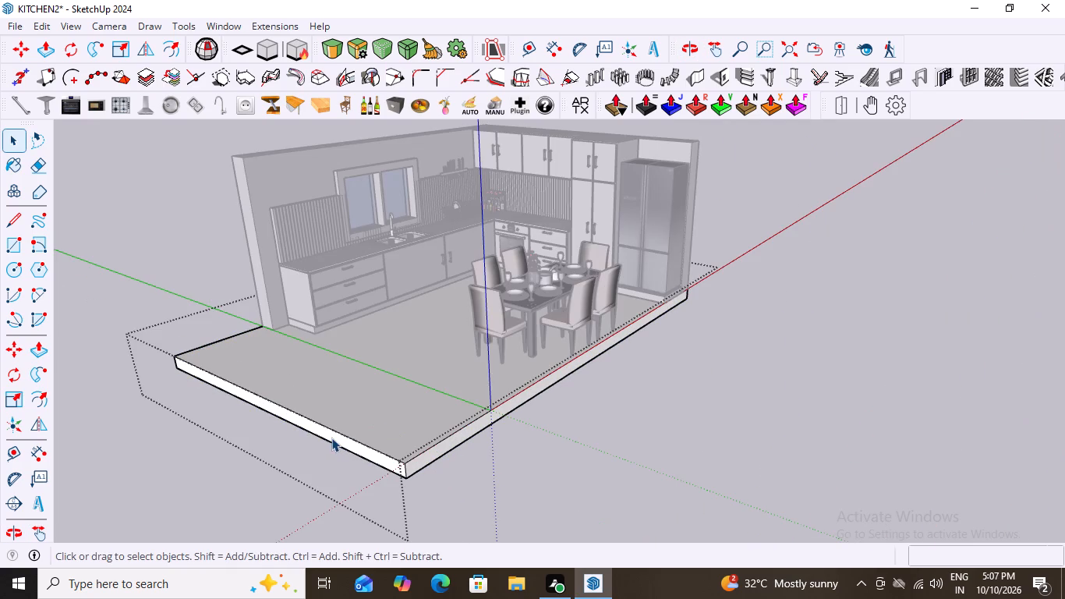
pyautogui.click(331, 438)
pyautogui.press('p')
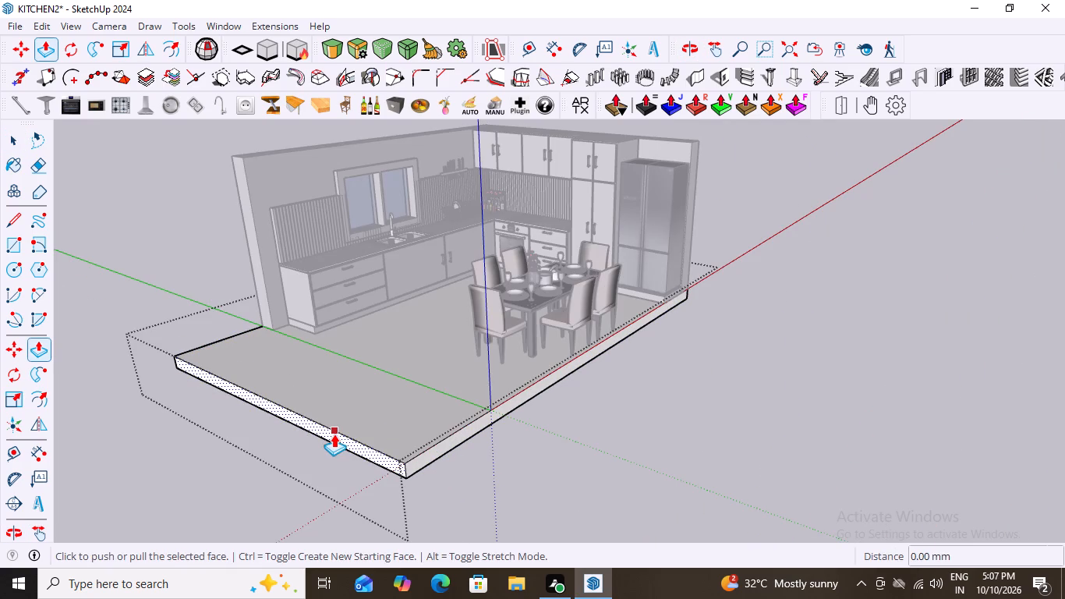
pyautogui.click(334, 432)
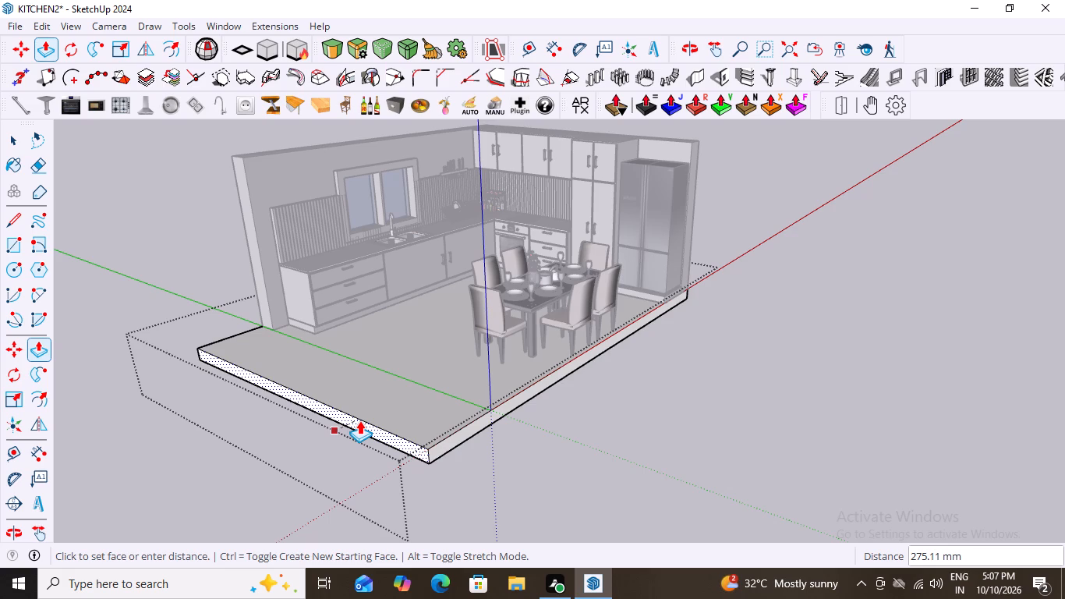
pyautogui.click(359, 420)
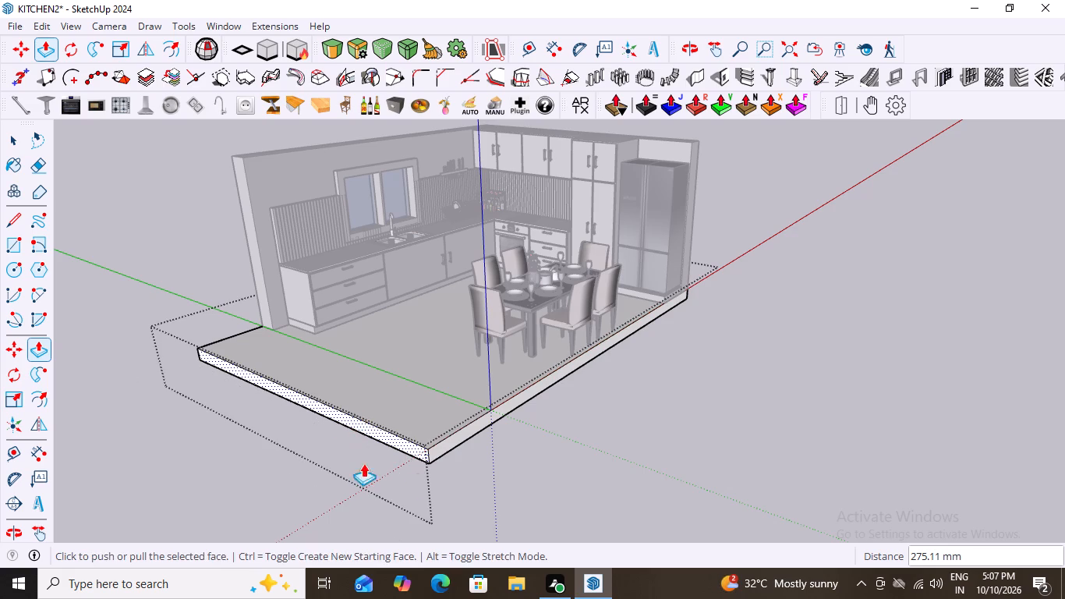
pyautogui.press('space')
pyautogui.click(523, 459)
# Push/Pull the window wall's open end face outward by about 858 mm, up to the extended floor slab's edge.
pyautogui.scroll(-4, 435, 478)
pyautogui.moveTo(235, 417); pyautogui.dragTo(285, 416, button='middle')
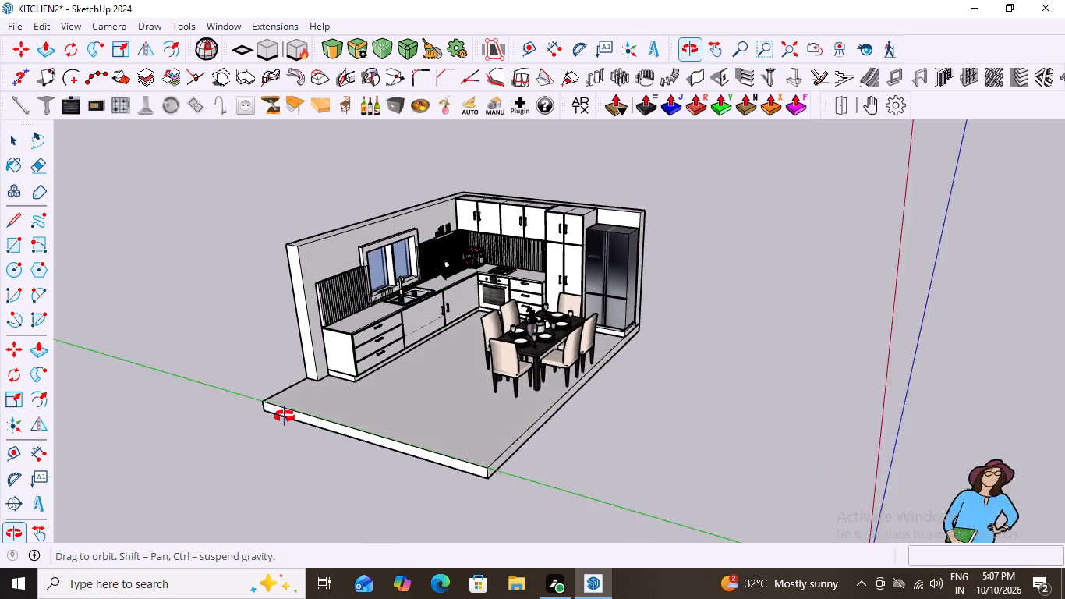
pyautogui.moveTo(285, 416); pyautogui.dragTo(303, 417, button='middle')
pyautogui.scroll(6, 262, 349)
pyautogui.click(334, 342)
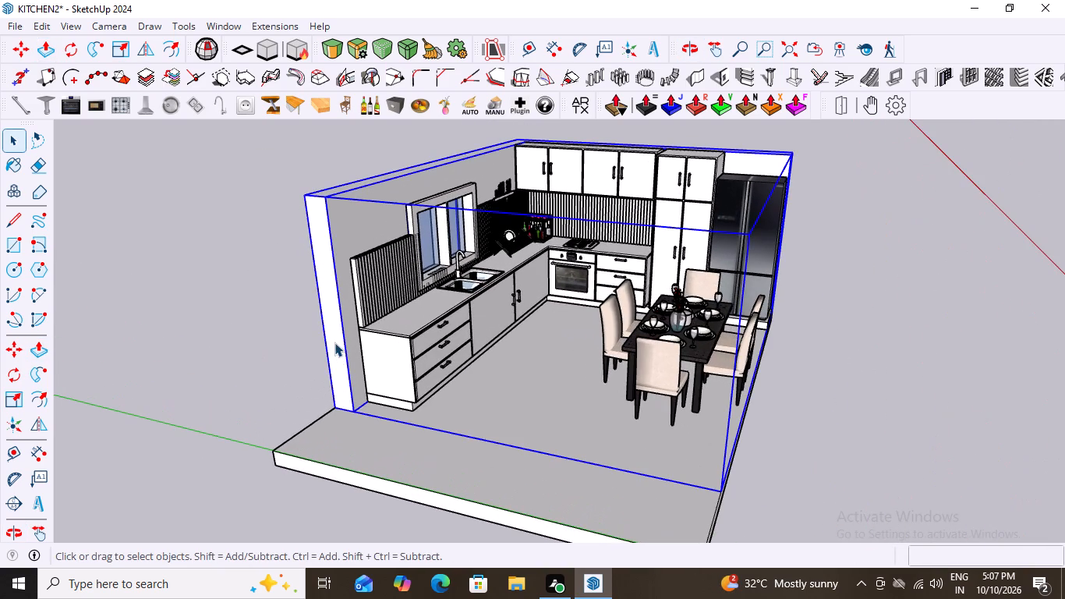
pyautogui.doubleClick(334, 342)
pyautogui.click(334, 342)
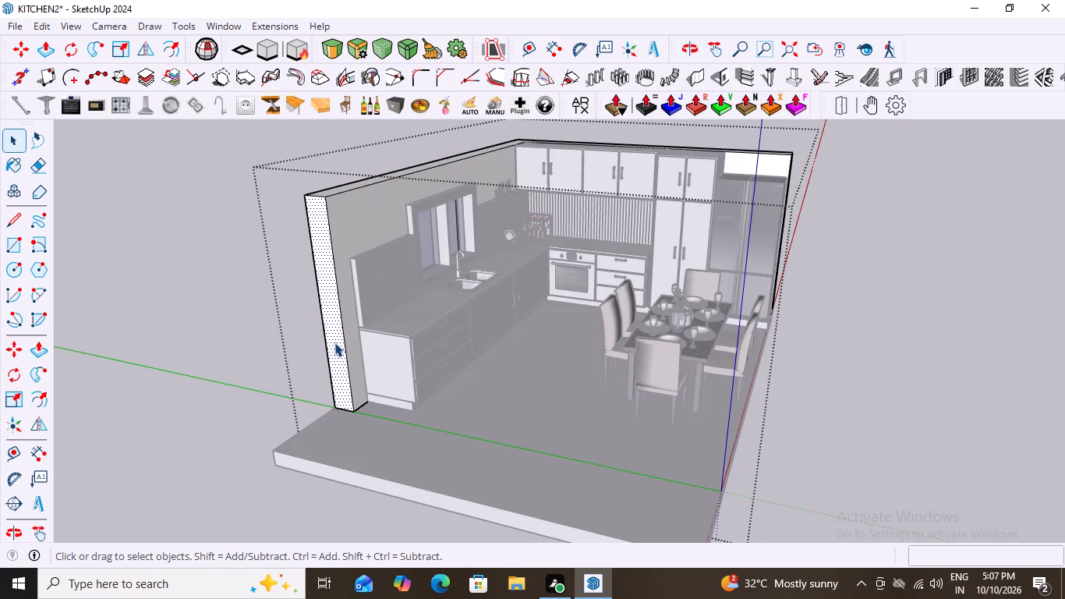
pyautogui.press('p')
pyautogui.click(334, 342)
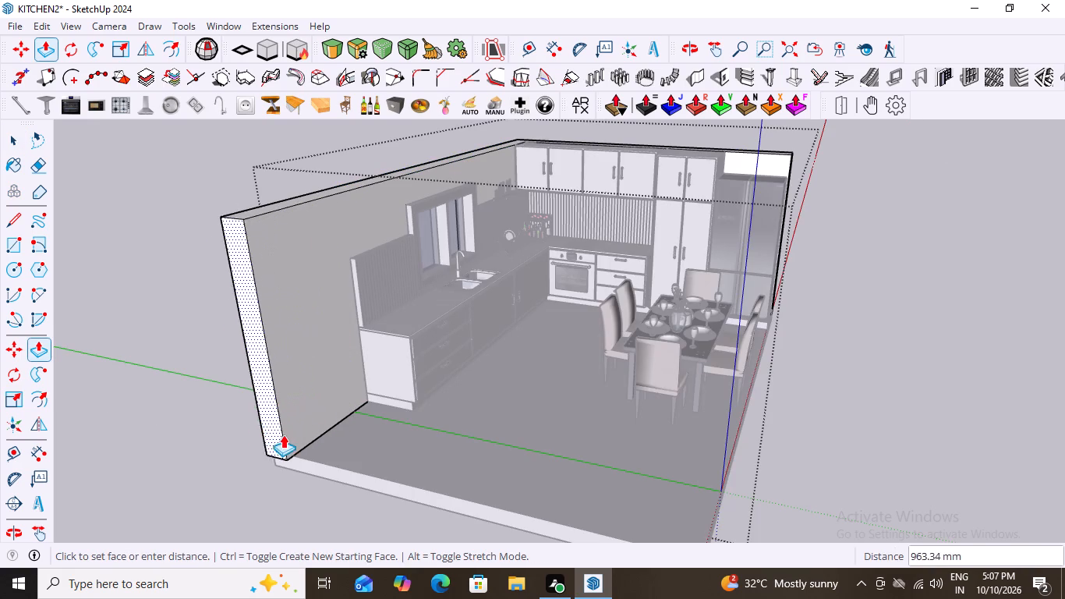
pyautogui.moveTo(281, 454); pyautogui.dragTo(372, 427, button='middle')
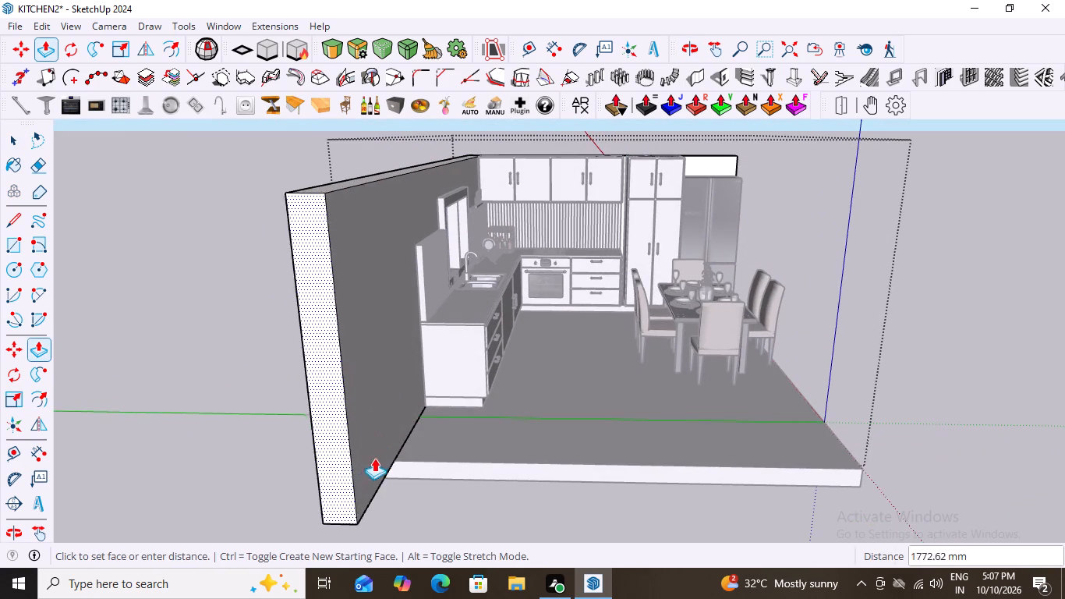
pyautogui.scroll(-3, 368, 427)
pyautogui.scroll(9, 373, 427)
pyautogui.scroll(-3, 366, 437)
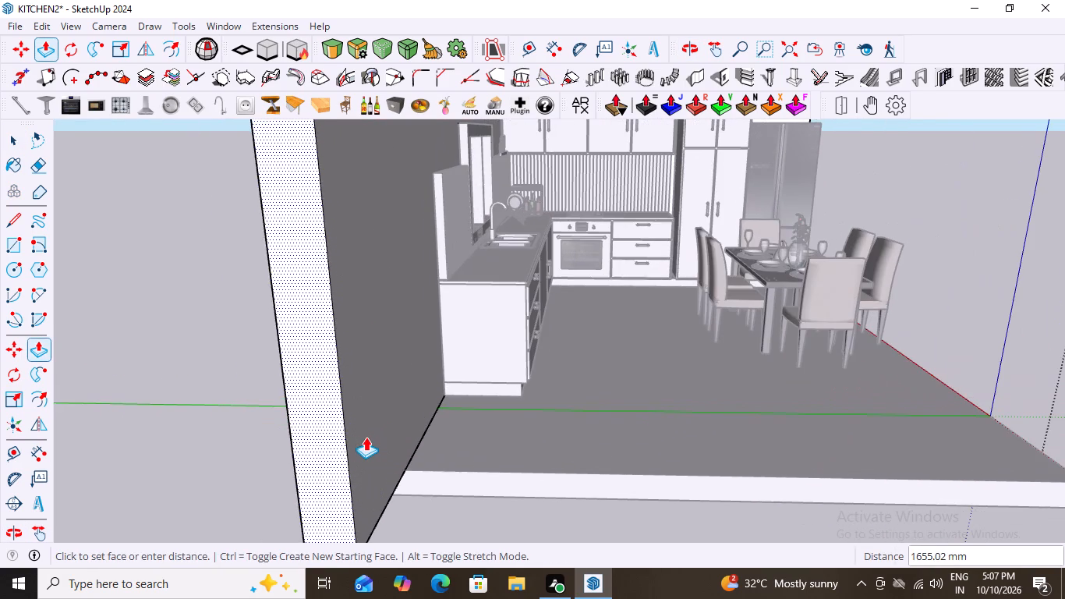
pyautogui.scroll(-8, 355, 424)
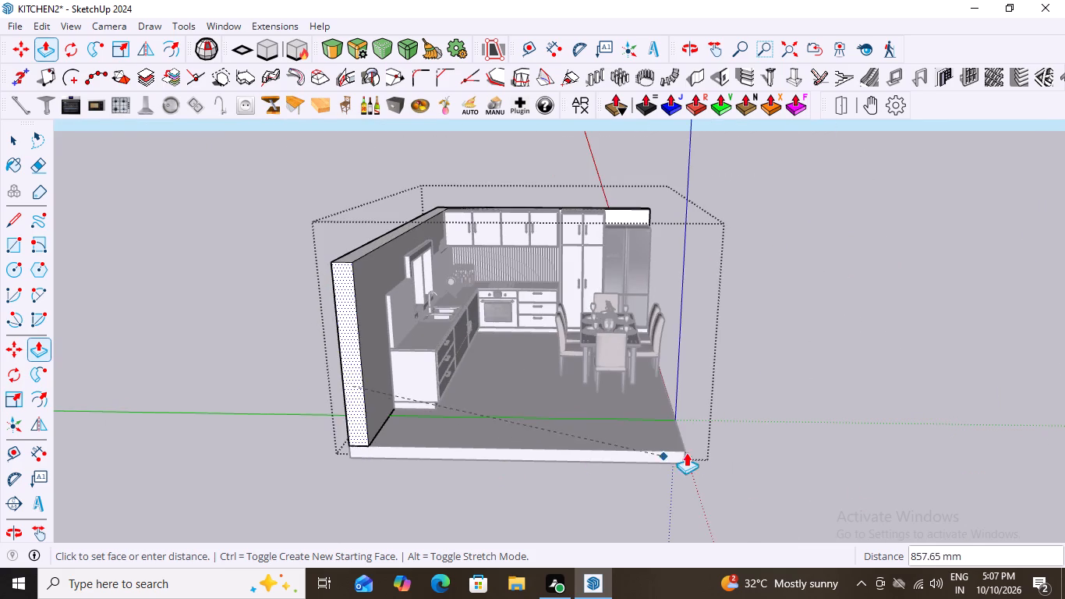
pyautogui.click(685, 448)
pyautogui.scroll(-7, 291, 402)
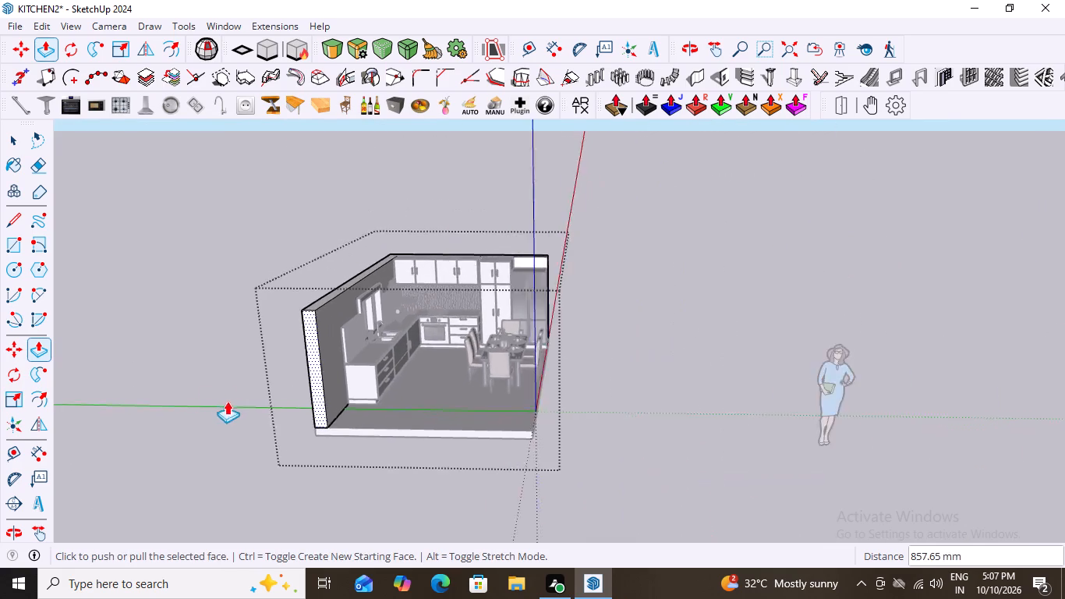
pyautogui.scroll(-4, 227, 401)
pyautogui.press('space')
pyautogui.click(547, 322)
# Review the kitchen from several angles, examining the extended wall, dining set, sink run, cooktop corner and fridge.
pyautogui.moveTo(559, 390); pyautogui.dragTo(274, 438, button='middle')
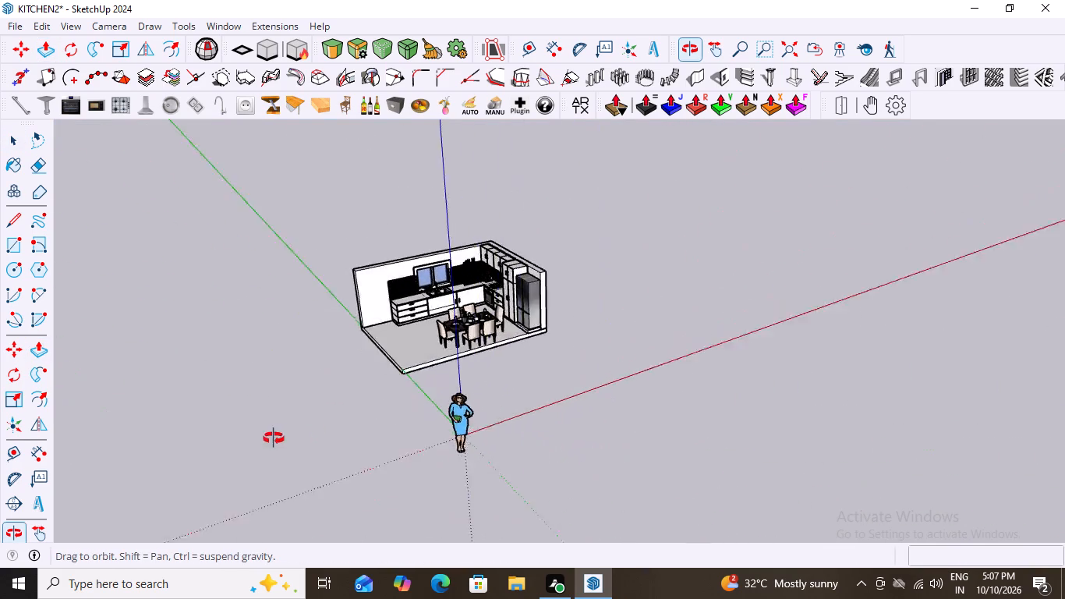
pyautogui.moveTo(274, 438); pyautogui.dragTo(285, 541, button='middle')
pyautogui.scroll(6, 496, 296)
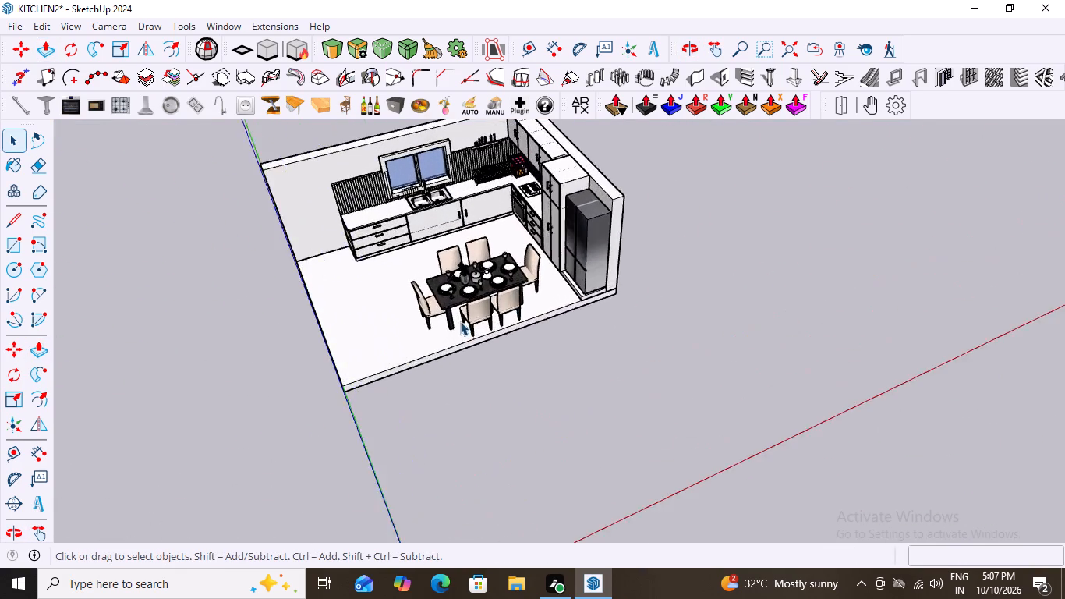
pyautogui.moveTo(460, 321); pyautogui.dragTo(678, 211, button='middle')
pyautogui.scroll(8, 426, 237)
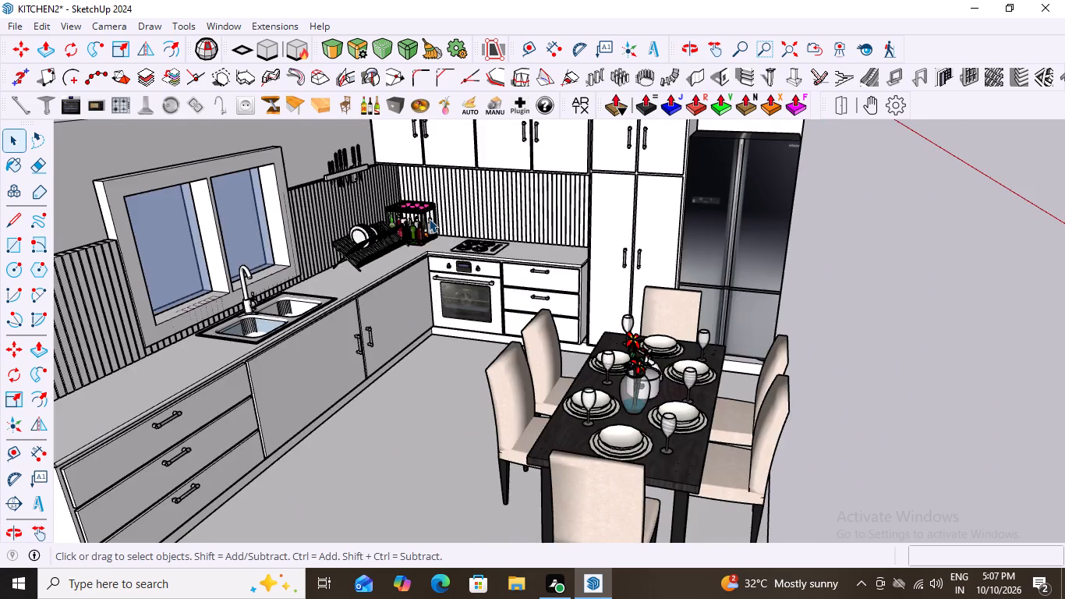
pyautogui.scroll(-7, 429, 218)
pyautogui.scroll(5, 222, 239)
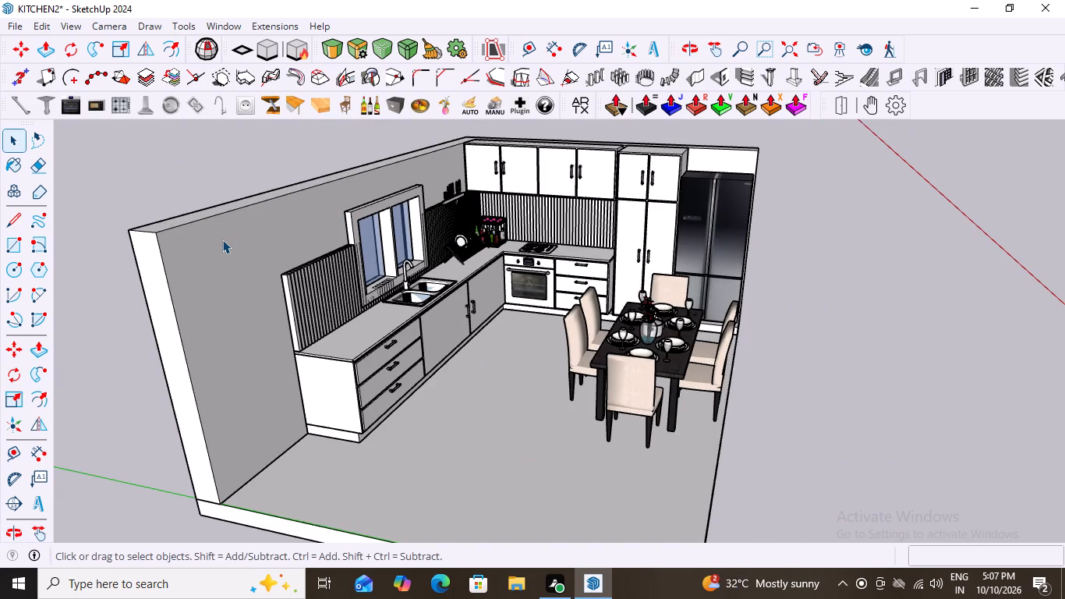
pyautogui.scroll(-3, 222, 239)
pyautogui.scroll(5, 613, 324)
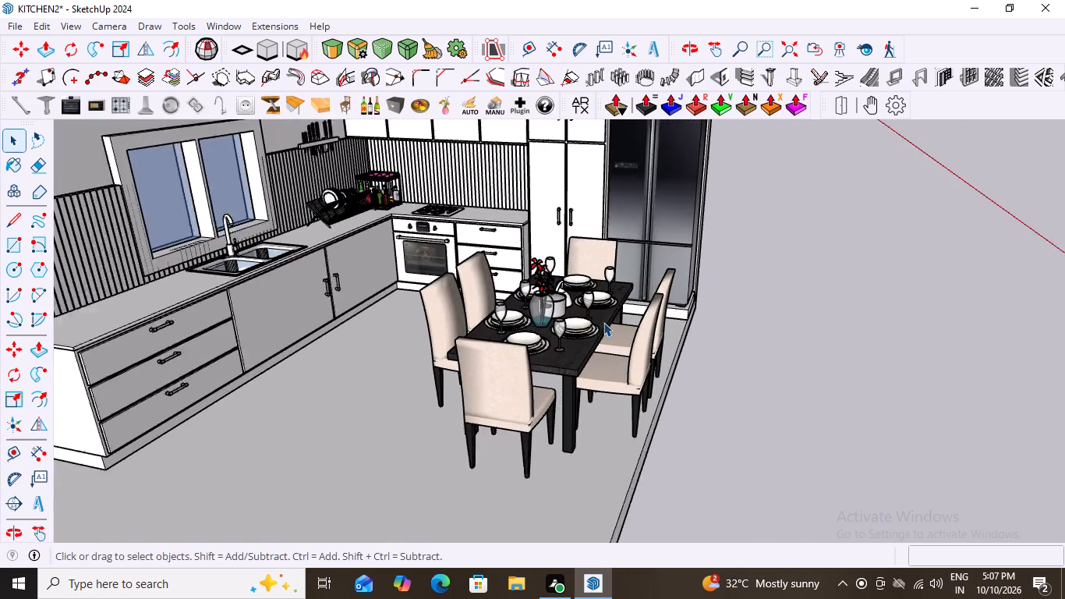
pyautogui.scroll(7, 603, 322)
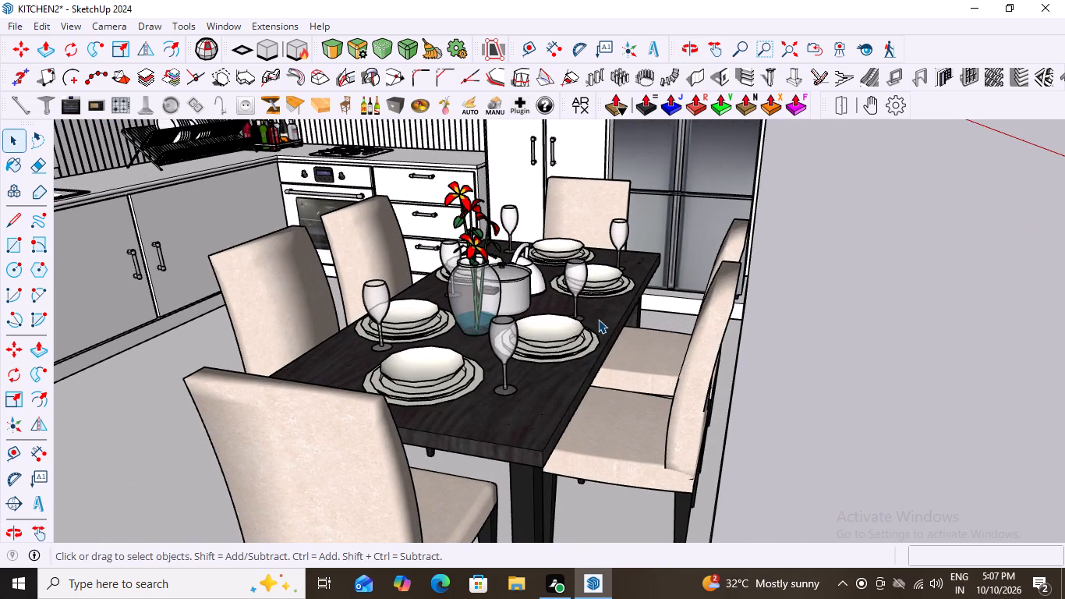
pyautogui.scroll(-13, 598, 319)
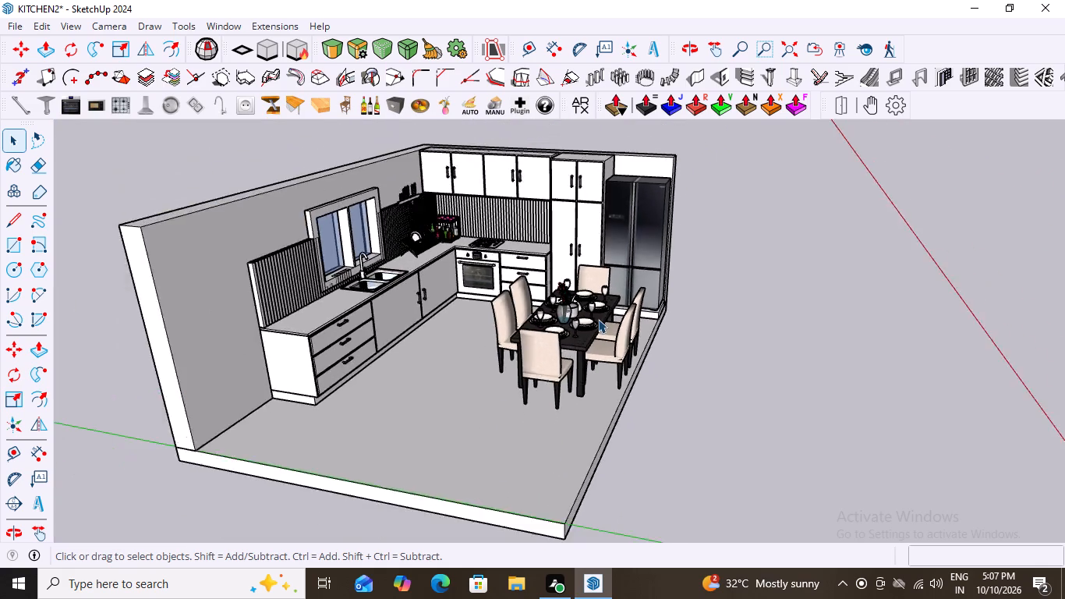
pyautogui.scroll(-4, 598, 319)
pyautogui.scroll(11, 424, 293)
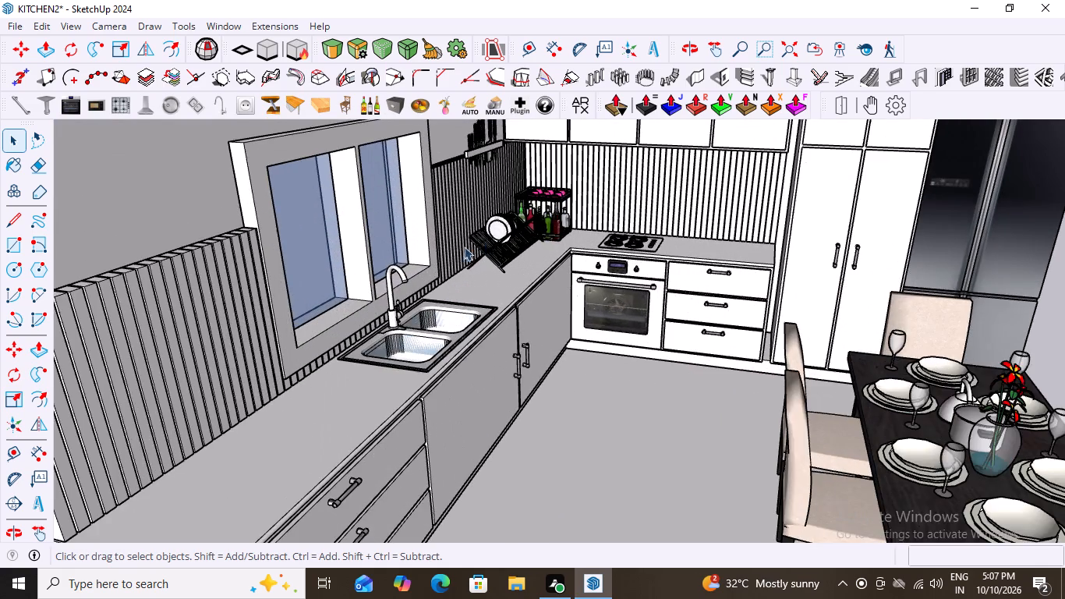
pyautogui.scroll(2, 418, 257)
pyautogui.scroll(-5, 330, 292)
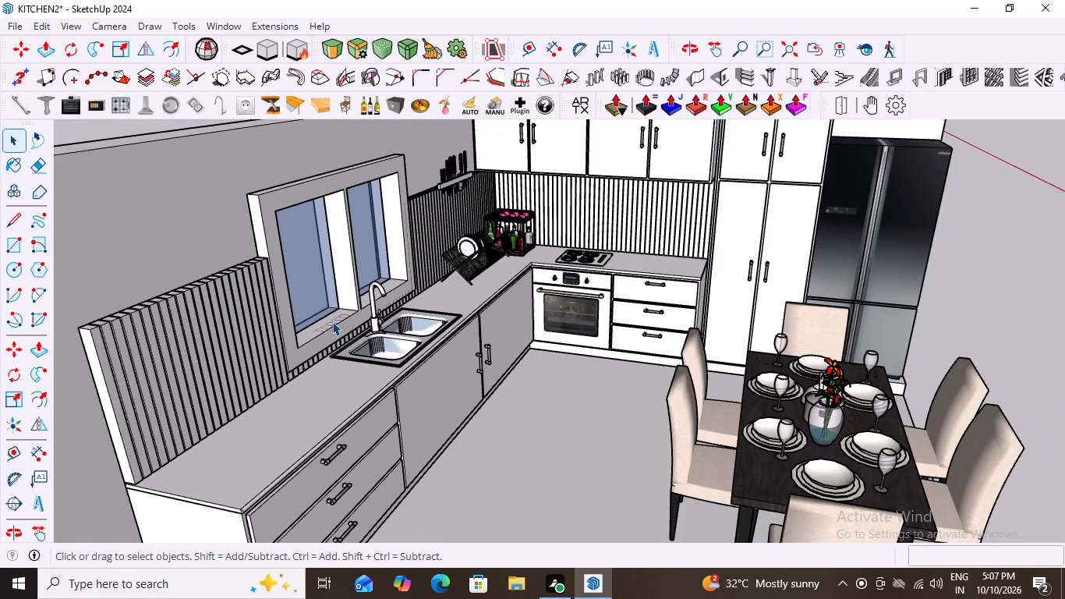
pyautogui.scroll(5, 568, 236)
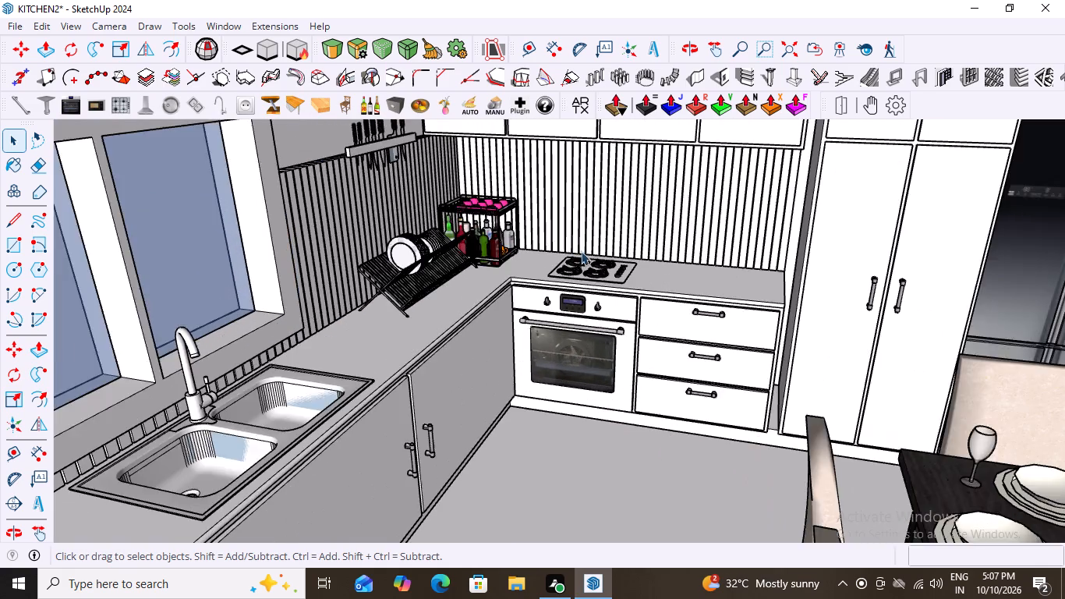
pyautogui.scroll(6, 581, 251)
pyautogui.scroll(-10, 428, 257)
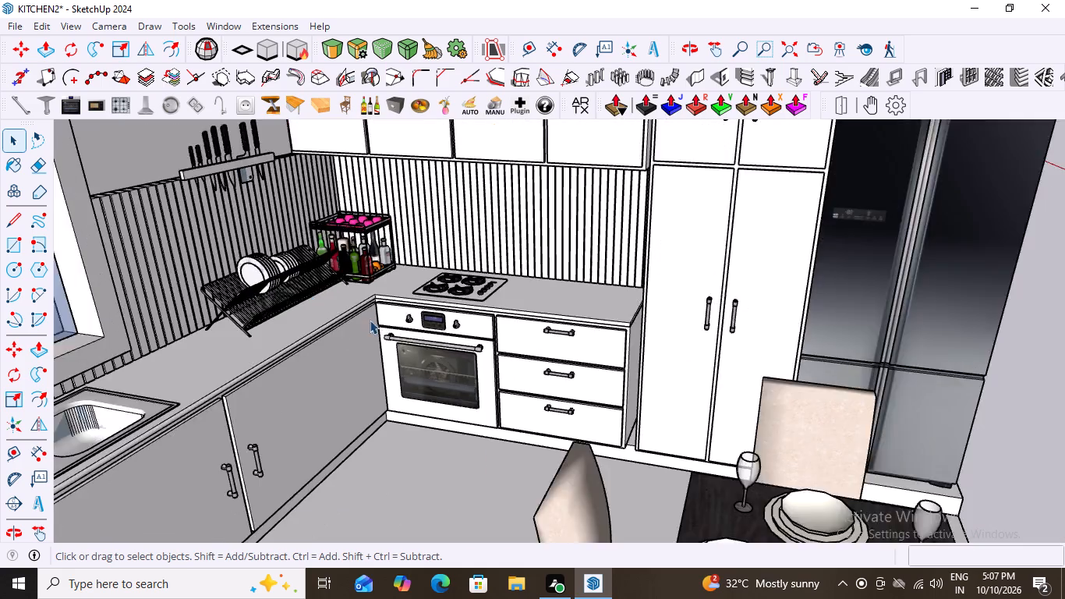
pyautogui.scroll(-8, 370, 320)
pyautogui.moveTo(558, 431); pyautogui.dragTo(413, 440, button='middle')
pyautogui.scroll(4, 431, 416)
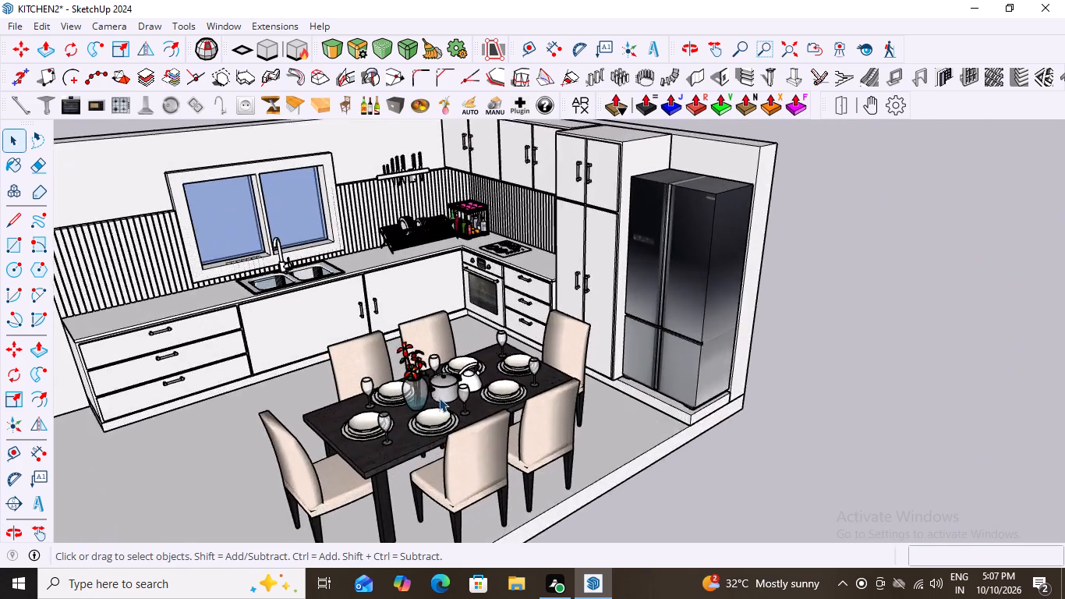
# Inside the dining set's nested groups, move only the cooking pot about 2690 mm from the table to the worktop beside the cooktop.
pyautogui.scroll(12, 439, 398)
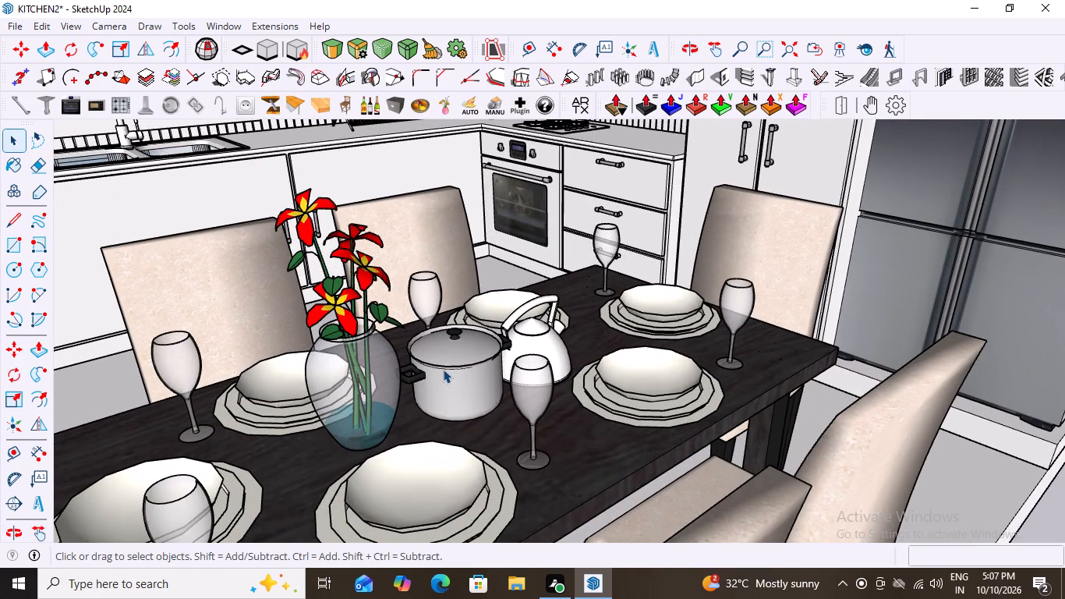
pyautogui.click(443, 369)
pyautogui.doubleClick(445, 368)
pyautogui.click(445, 368)
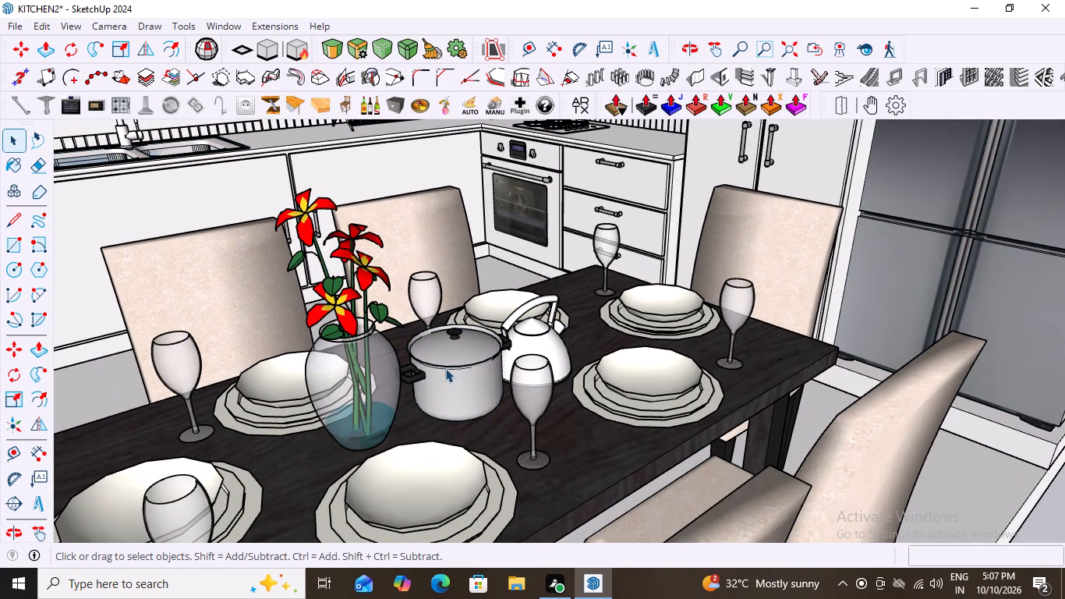
pyautogui.click(445, 368)
pyautogui.click(452, 370)
pyautogui.click(452, 370)
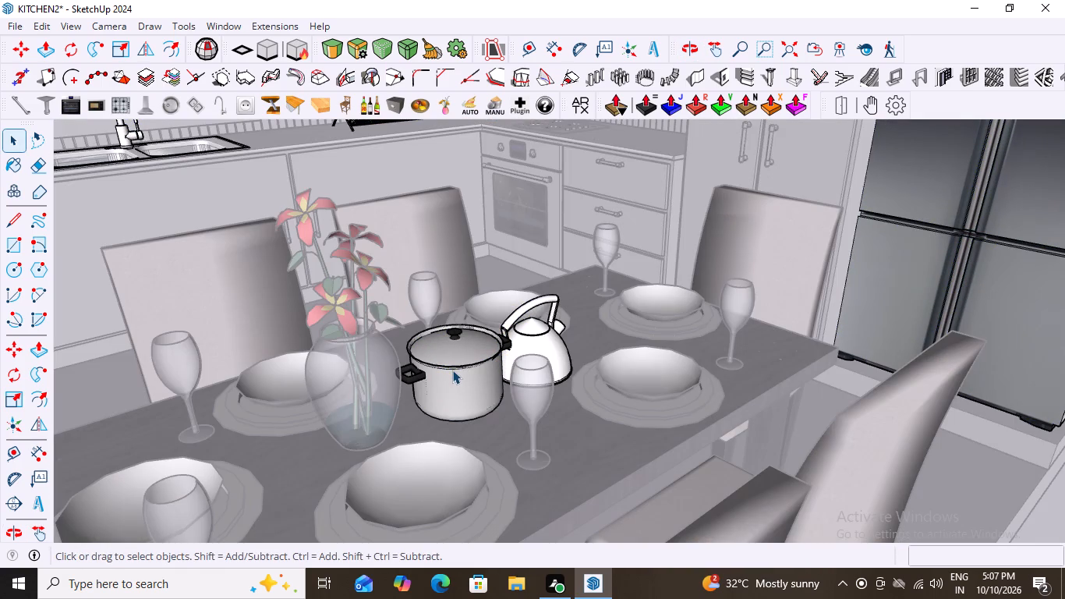
pyautogui.click(452, 370)
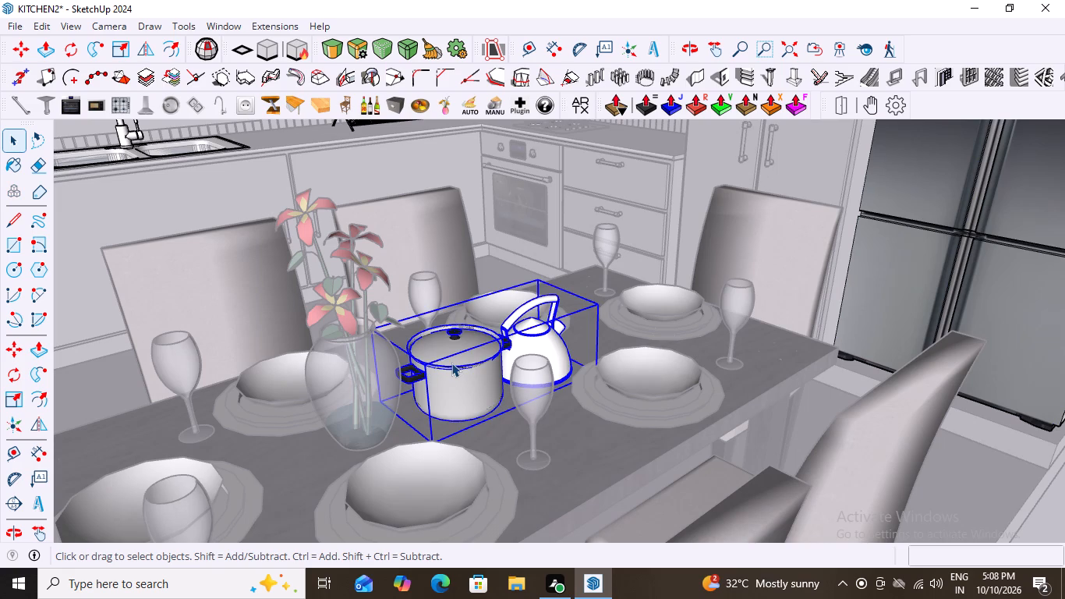
pyautogui.click(451, 363)
pyautogui.click(455, 369)
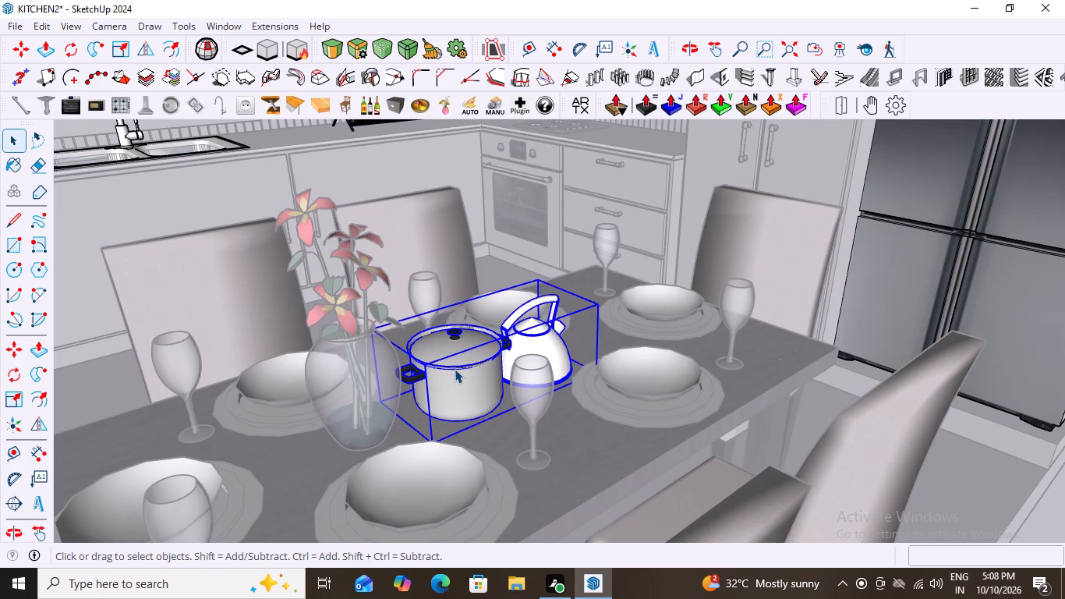
pyautogui.doubleClick(455, 369)
pyautogui.doubleClick(455, 369)
pyautogui.click(455, 369)
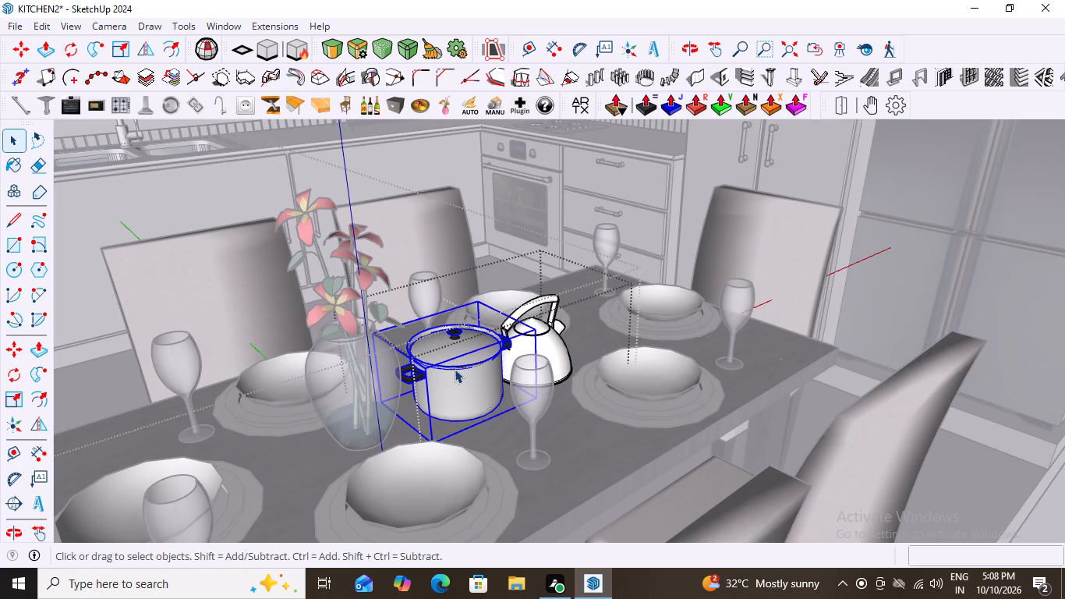
pyautogui.press('m')
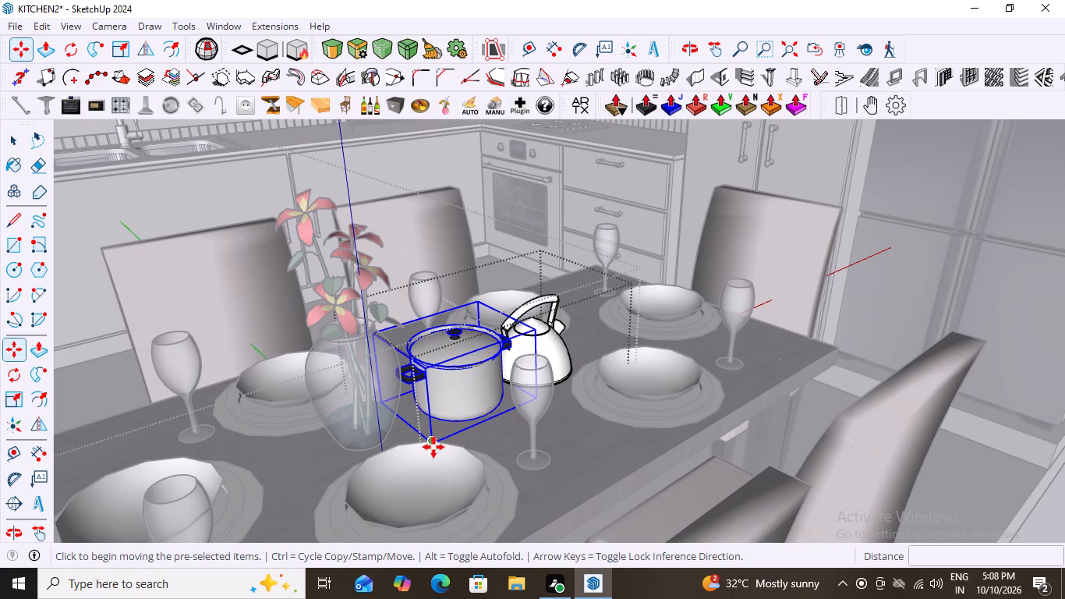
pyautogui.click(431, 439)
pyautogui.scroll(-9, 317, 289)
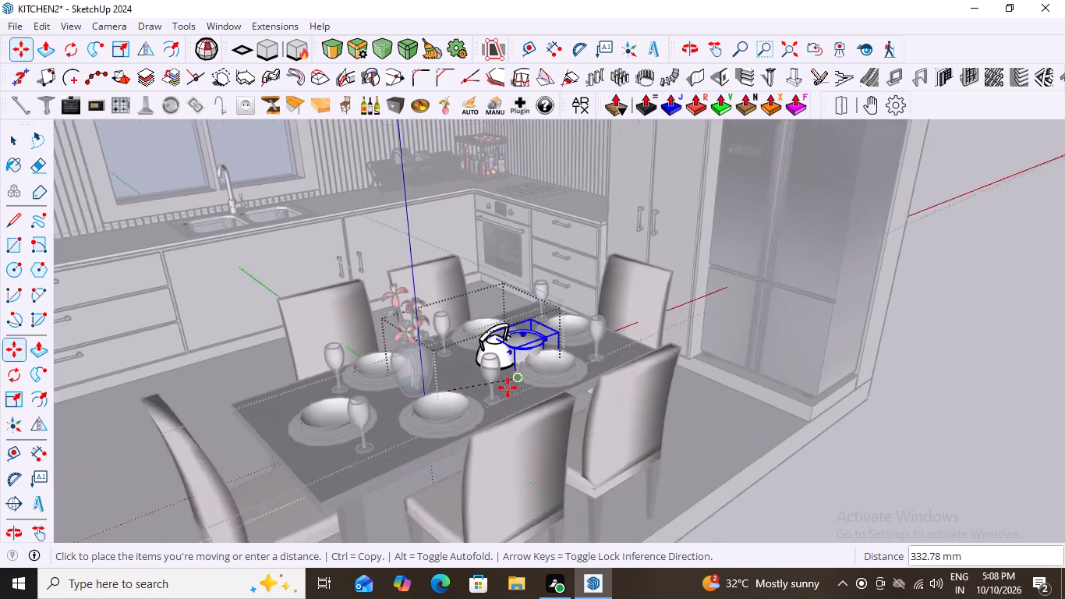
pyautogui.scroll(-12, 508, 388)
pyautogui.moveTo(384, 410); pyautogui.dragTo(487, 444, button='middle')
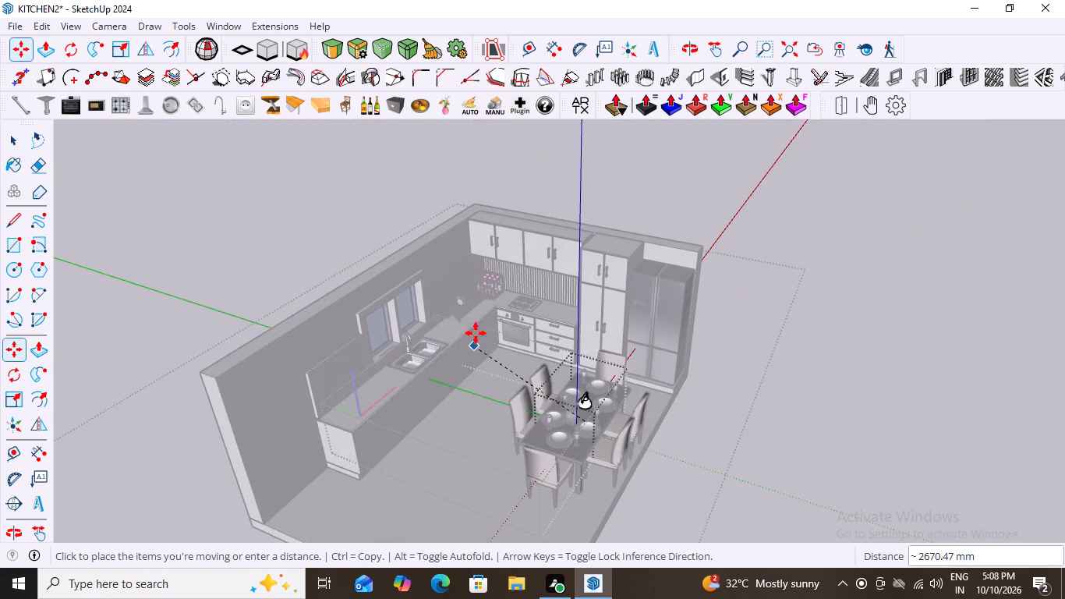
pyautogui.scroll(20, 504, 304)
pyautogui.scroll(2, 504, 304)
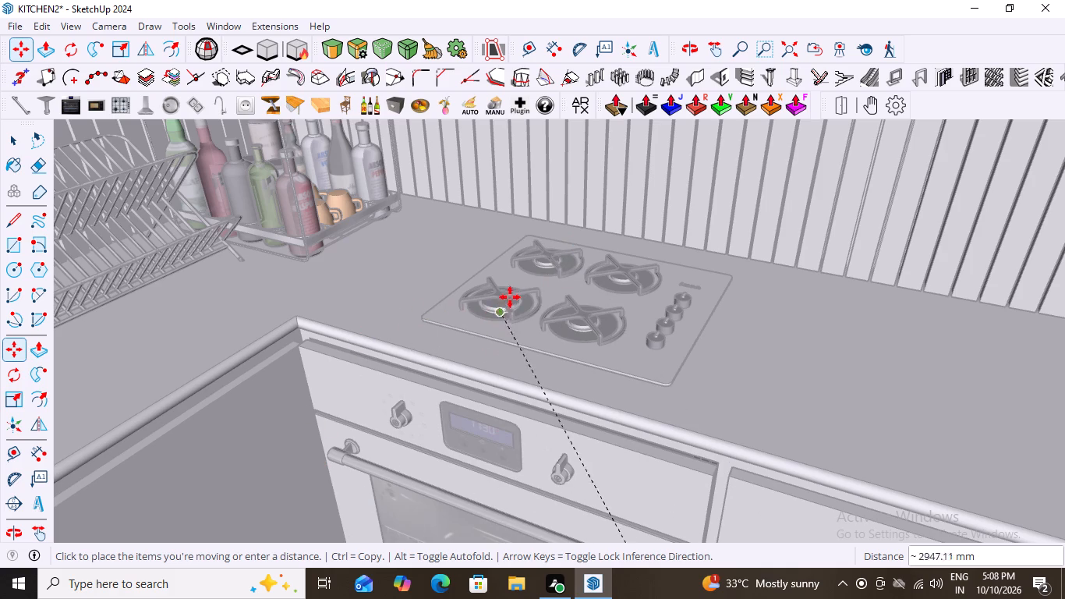
pyautogui.scroll(-10, 411, 397)
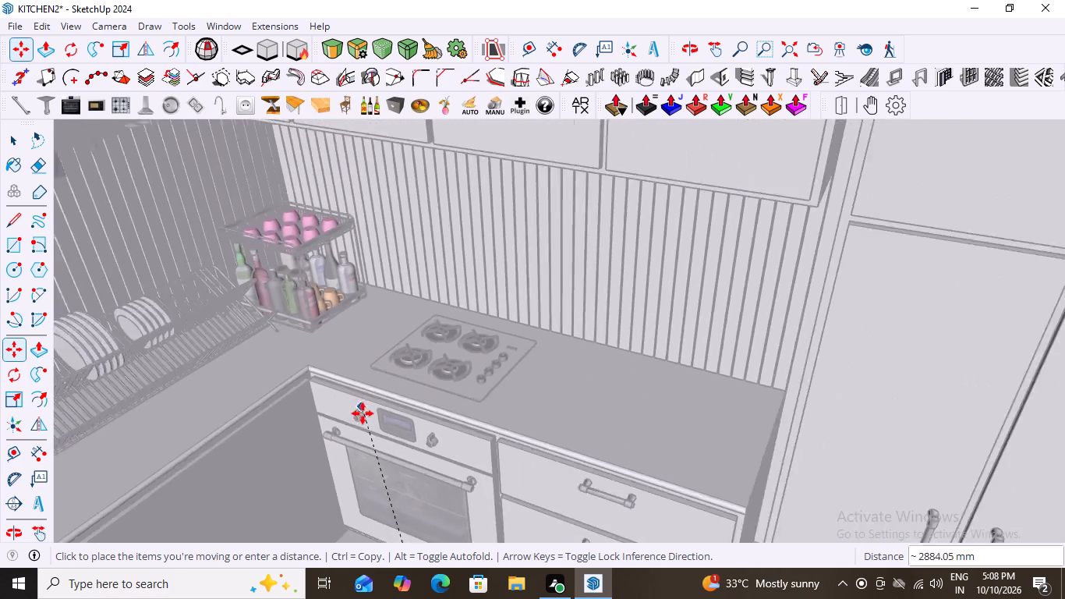
pyautogui.scroll(-5, 363, 413)
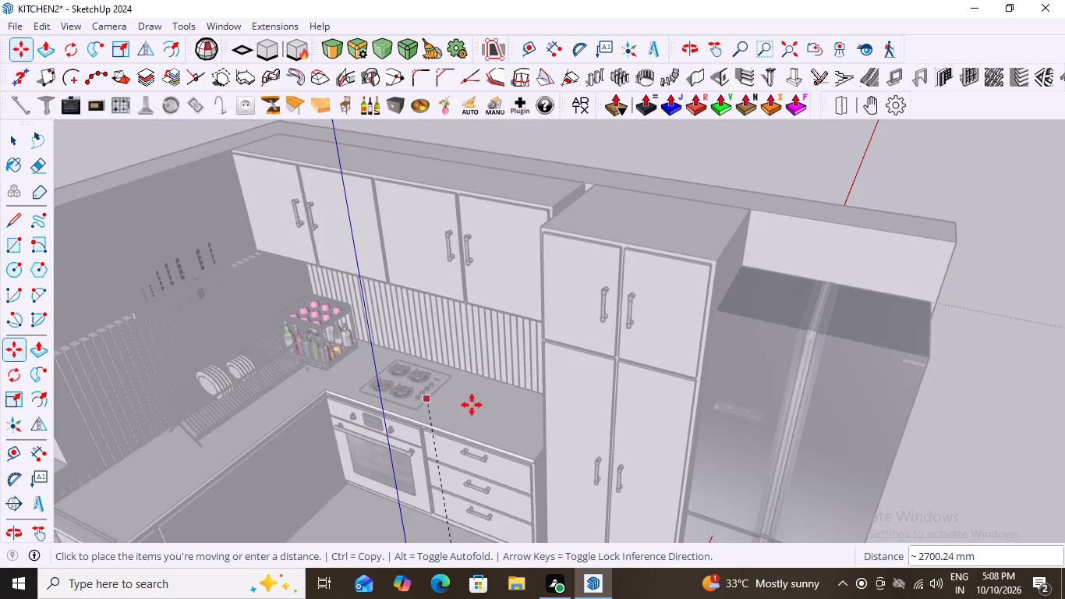
pyautogui.scroll(3, 465, 417)
pyautogui.click(473, 395)
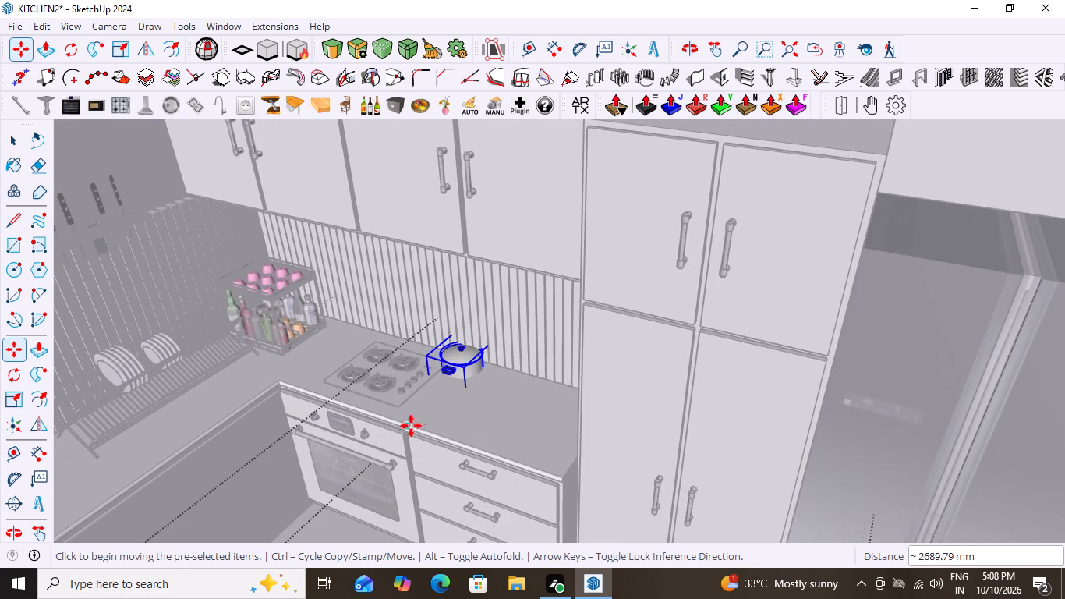
pyautogui.scroll(3, 426, 415)
pyautogui.scroll(-9, 483, 339)
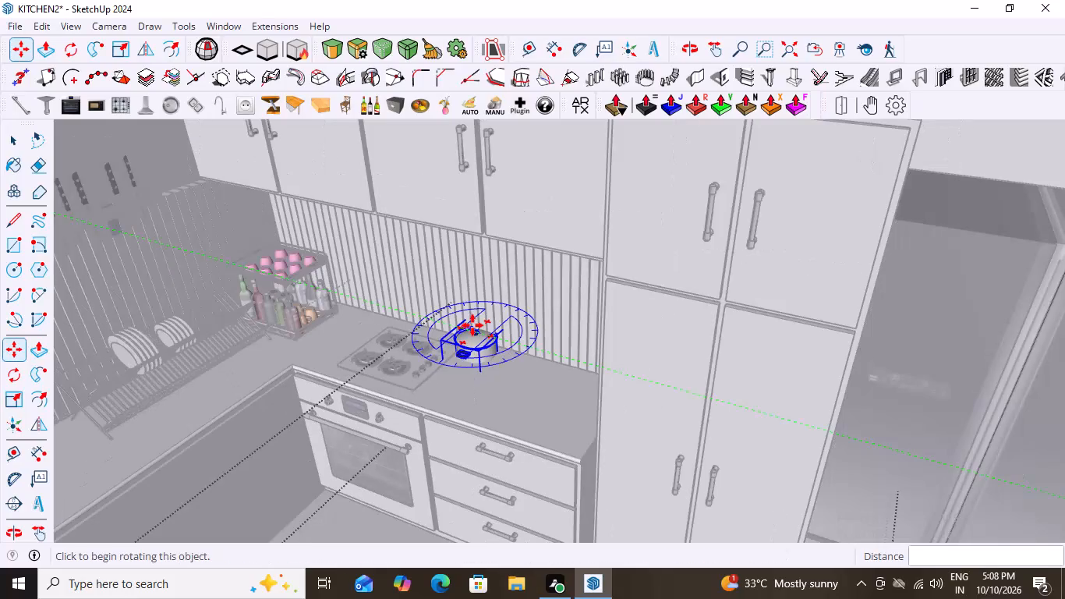
pyautogui.scroll(-12, 472, 325)
pyautogui.scroll(5, 379, 446)
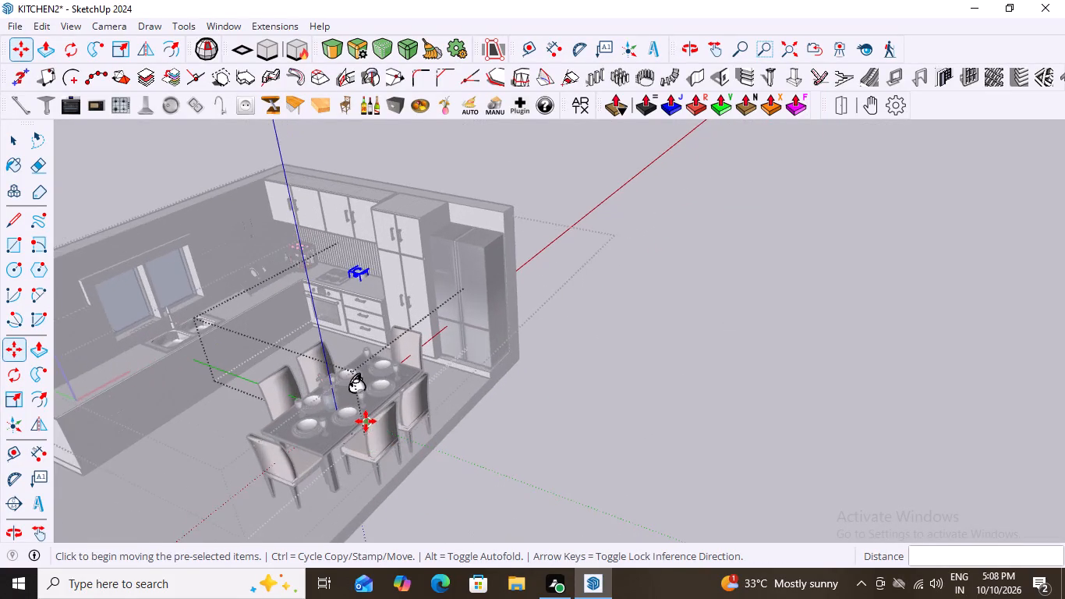
# Move only the kettle about 2192 mm from the dining table to the worktop beside the cooking pot, and leave the nested groups.
pyautogui.scroll(2, 366, 421)
pyautogui.press('space')
pyautogui.scroll(9, 315, 400)
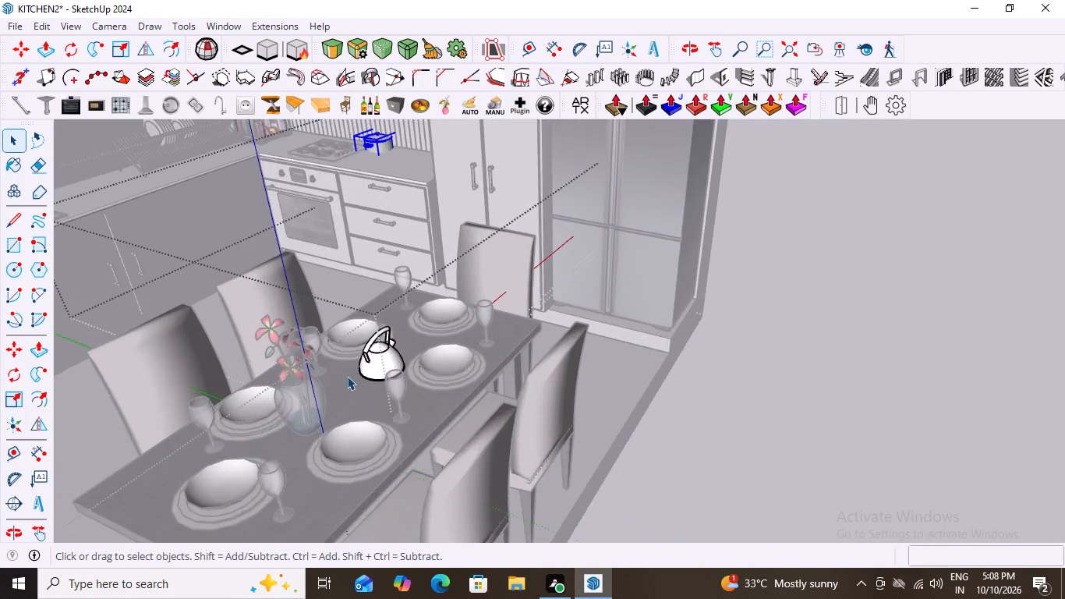
pyautogui.scroll(5, 347, 376)
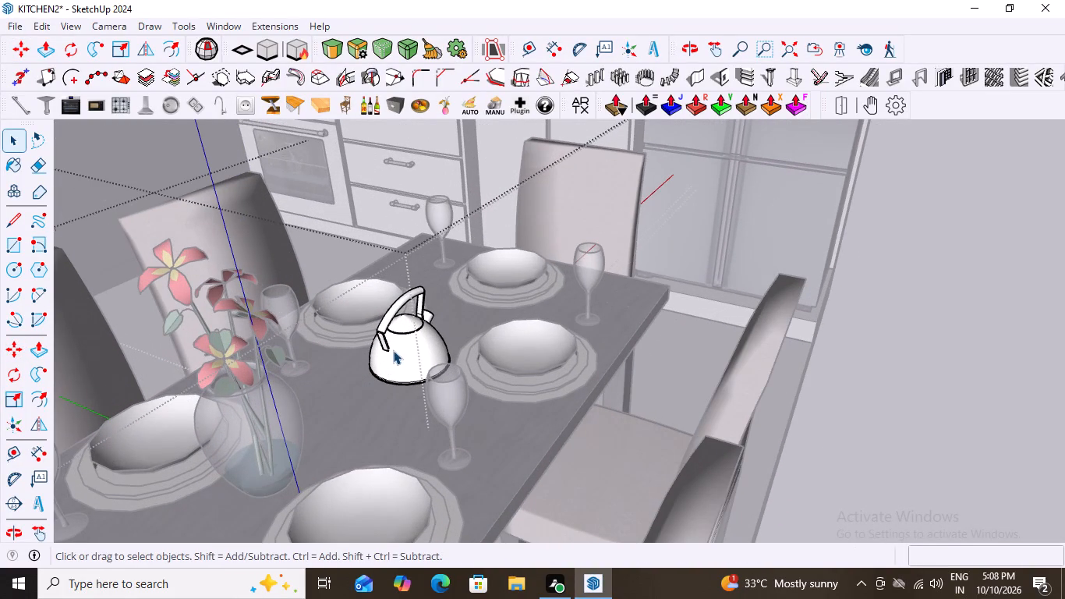
pyautogui.click(393, 350)
pyautogui.press('m')
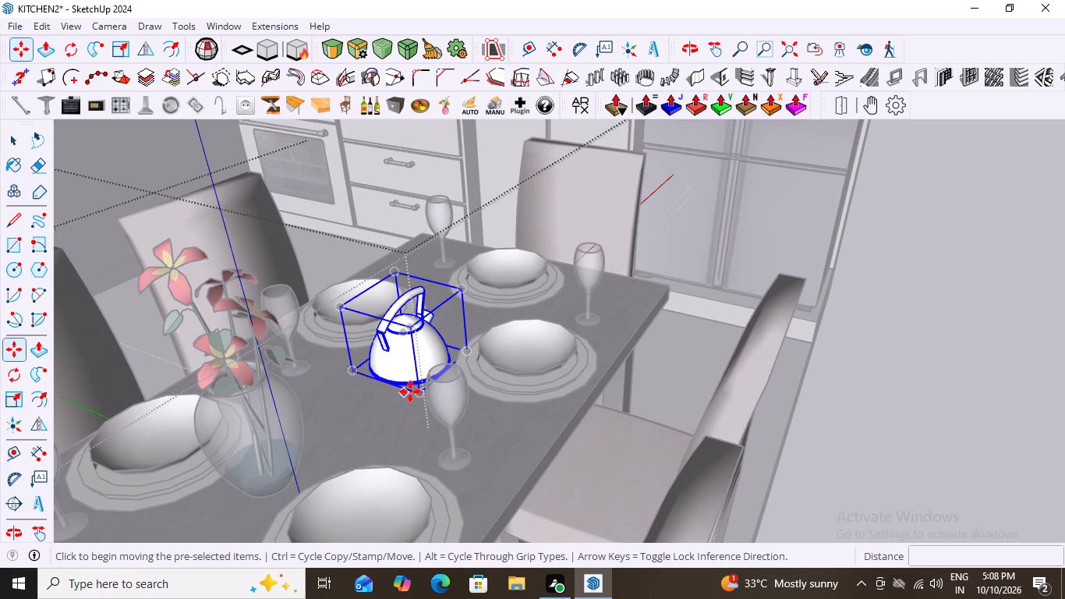
pyautogui.click(419, 389)
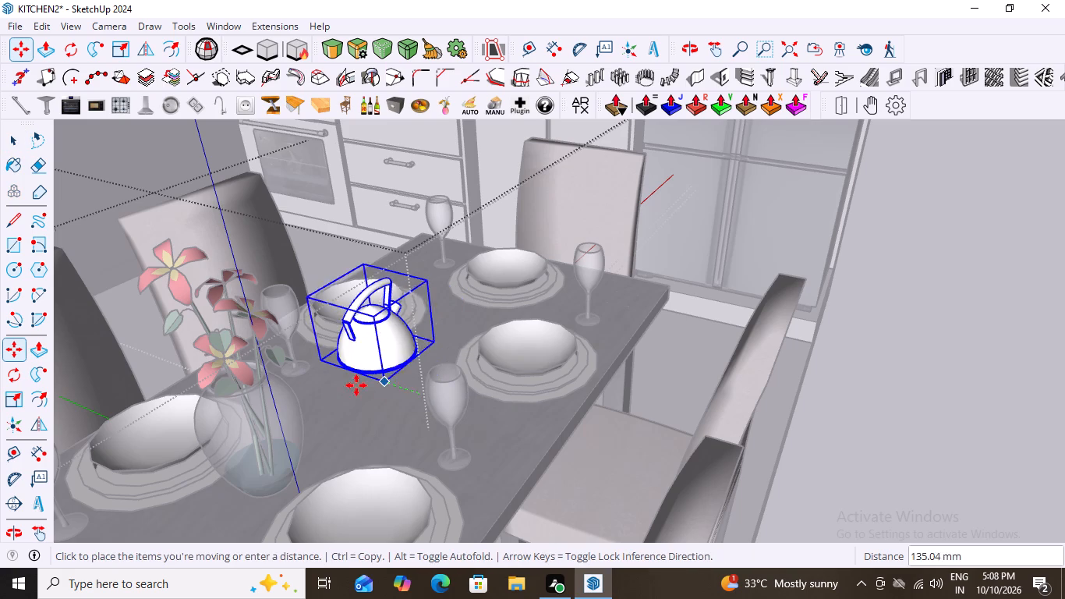
pyautogui.scroll(-15, 356, 407)
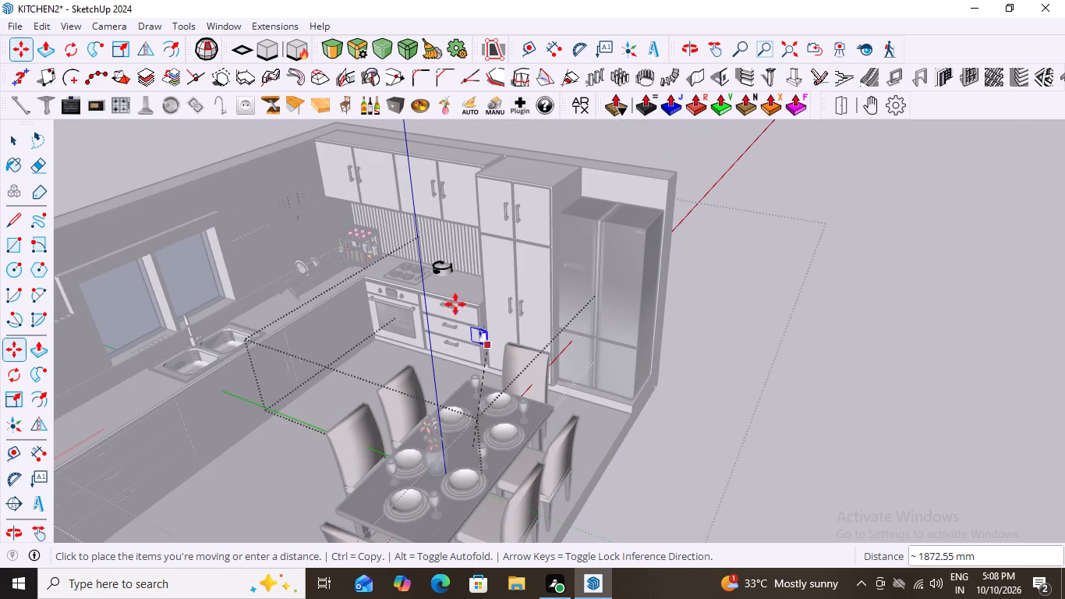
pyautogui.scroll(9, 444, 302)
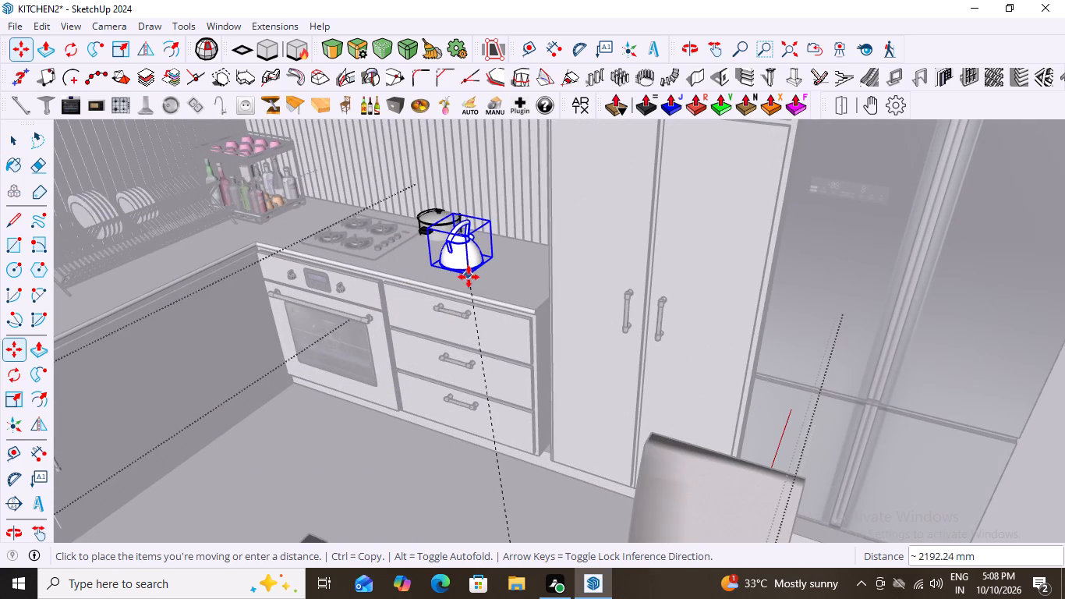
pyautogui.click(469, 277)
pyautogui.scroll(-15, 246, 307)
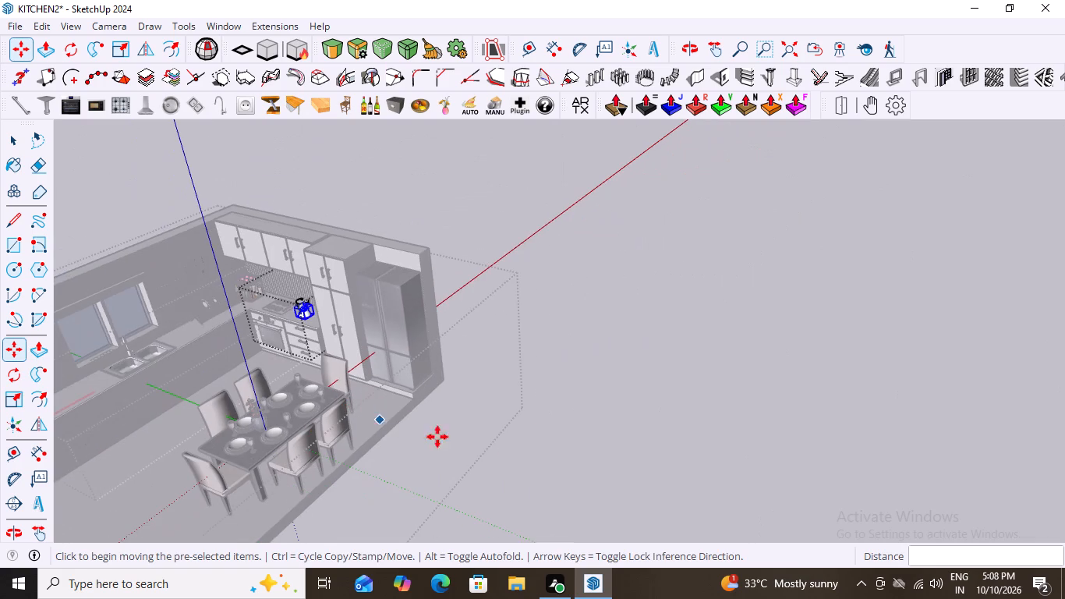
pyautogui.press('space')
pyautogui.click(550, 354)
pyautogui.moveTo(211, 445); pyautogui.dragTo(135, 452, button='middle')
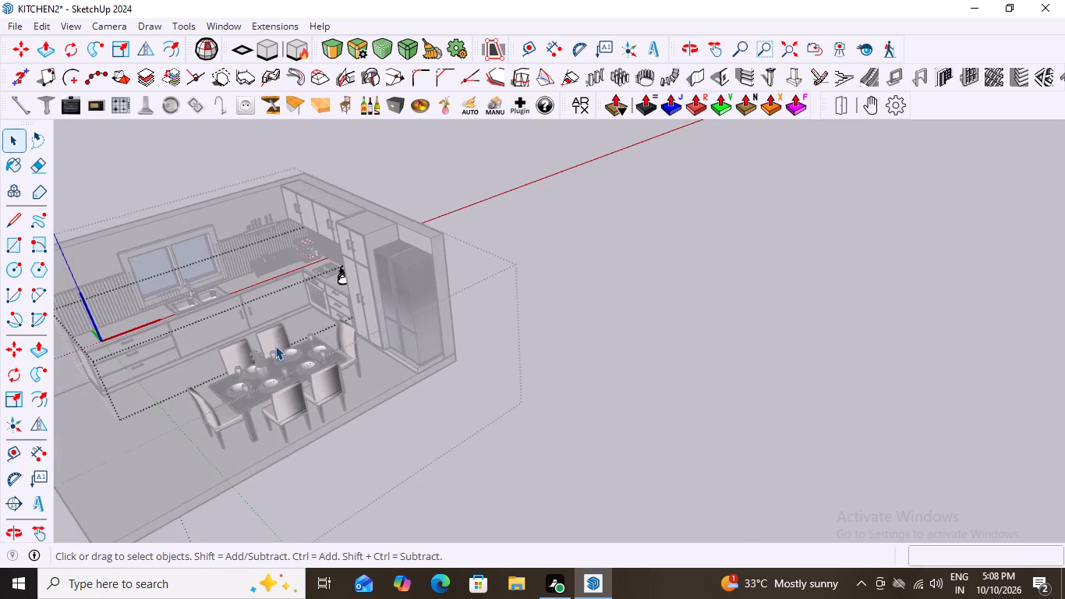
pyautogui.scroll(7, 275, 346)
pyautogui.doubleClick(663, 364)
pyautogui.moveTo(605, 448); pyautogui.dragTo(511, 452, button='middle')
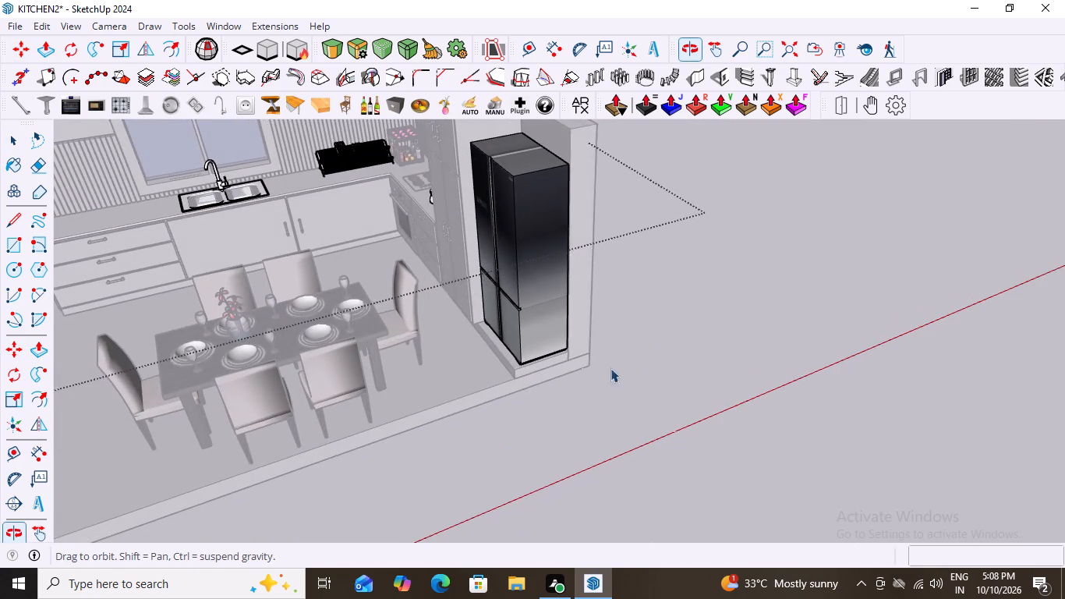
pyautogui.click(755, 238)
pyautogui.doubleClick(751, 244)
# Review the kitchen from several angles, examining the cleared dining table and the cookware on the worktop.
pyautogui.scroll(-2, 456, 382)
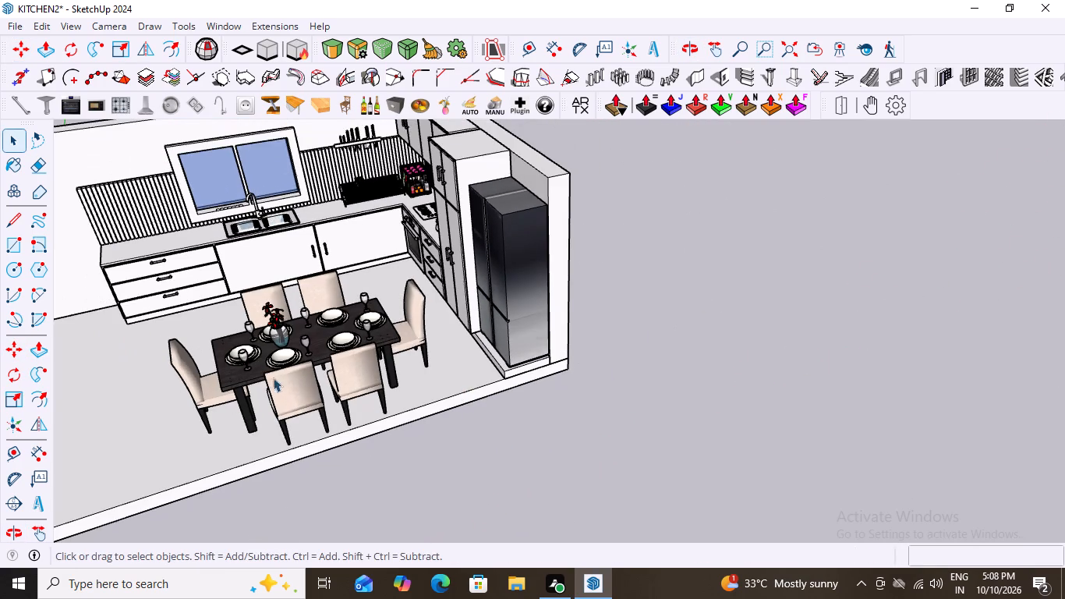
pyautogui.scroll(10, 245, 344)
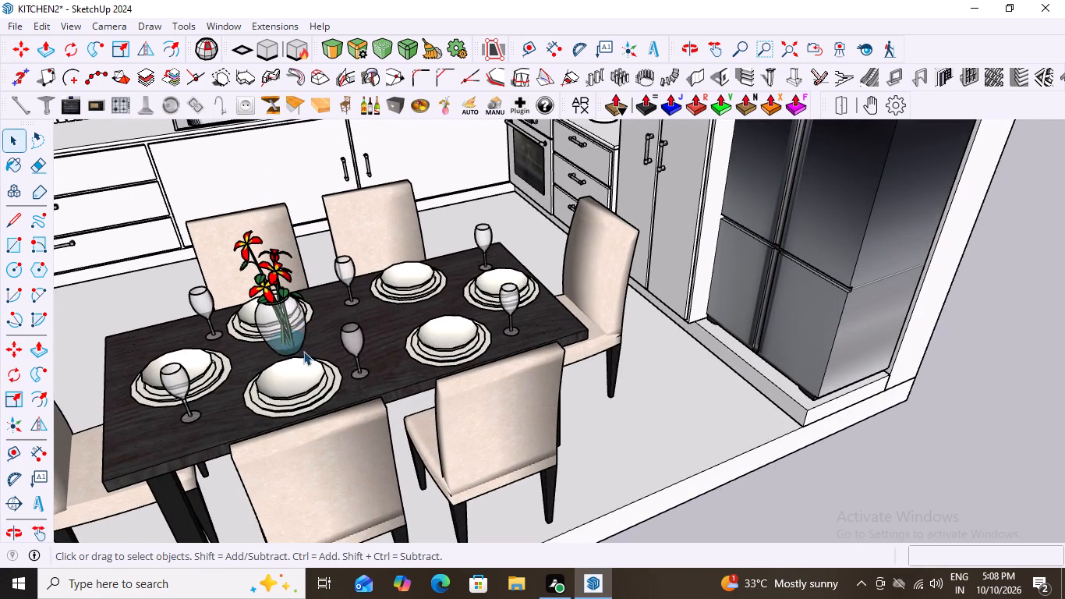
pyautogui.moveTo(353, 359); pyautogui.dragTo(300, 296, button='middle')
pyautogui.scroll(-10, 300, 296)
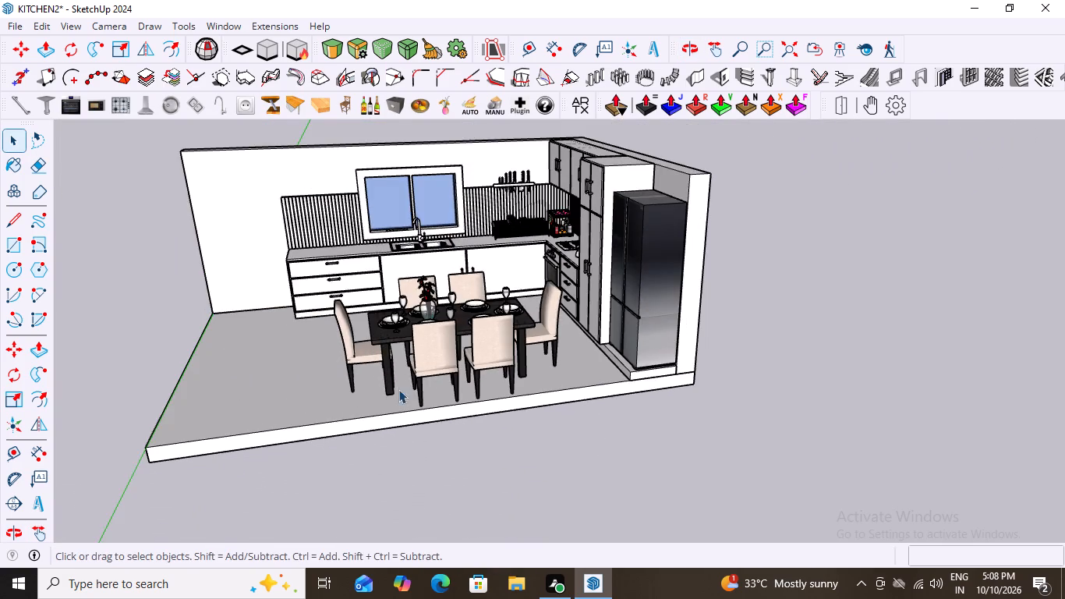
pyautogui.moveTo(398, 389); pyautogui.dragTo(714, 492, button='middle')
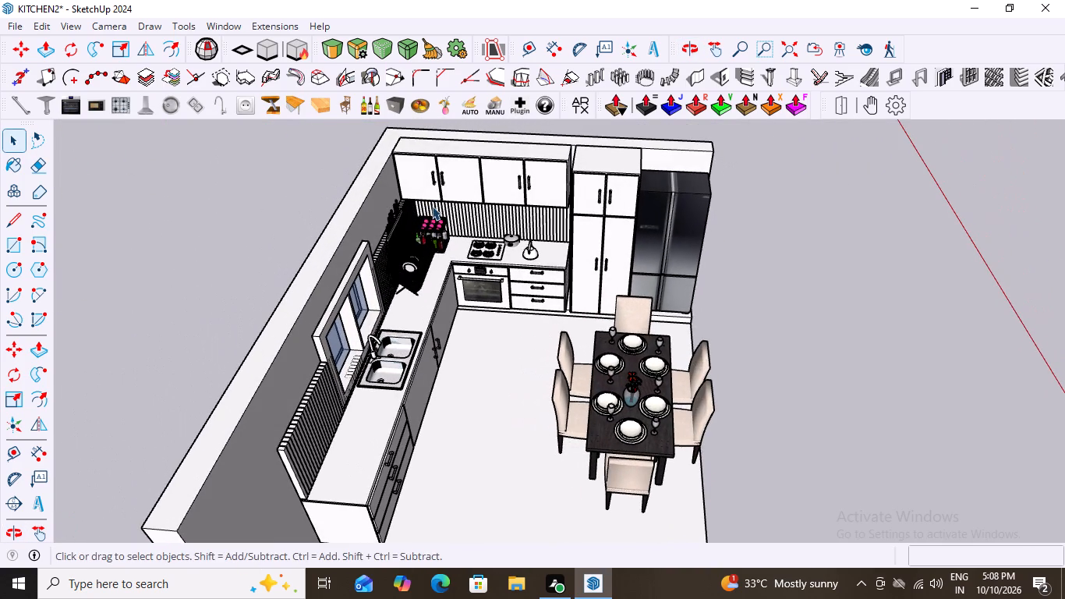
pyautogui.scroll(13, 497, 264)
pyautogui.moveTo(543, 282); pyautogui.dragTo(592, 293, button='middle')
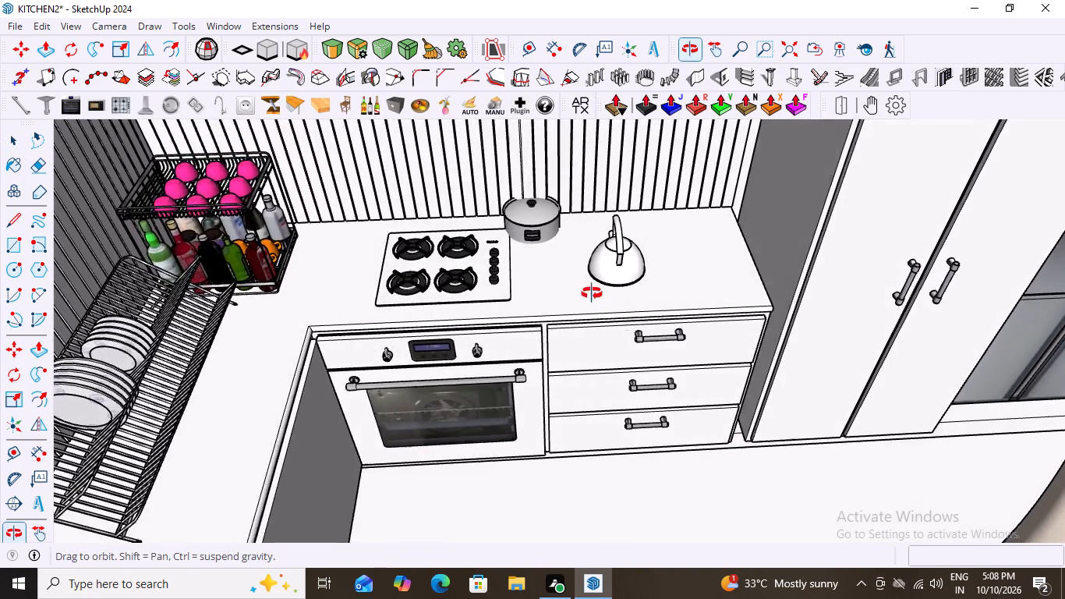
pyautogui.moveTo(592, 293); pyautogui.dragTo(610, 287, button='middle')
pyautogui.scroll(2, 609, 287)
pyautogui.middleClick(613, 283)
pyautogui.scroll(1, 377, 248)
pyautogui.scroll(1, 572, 193)
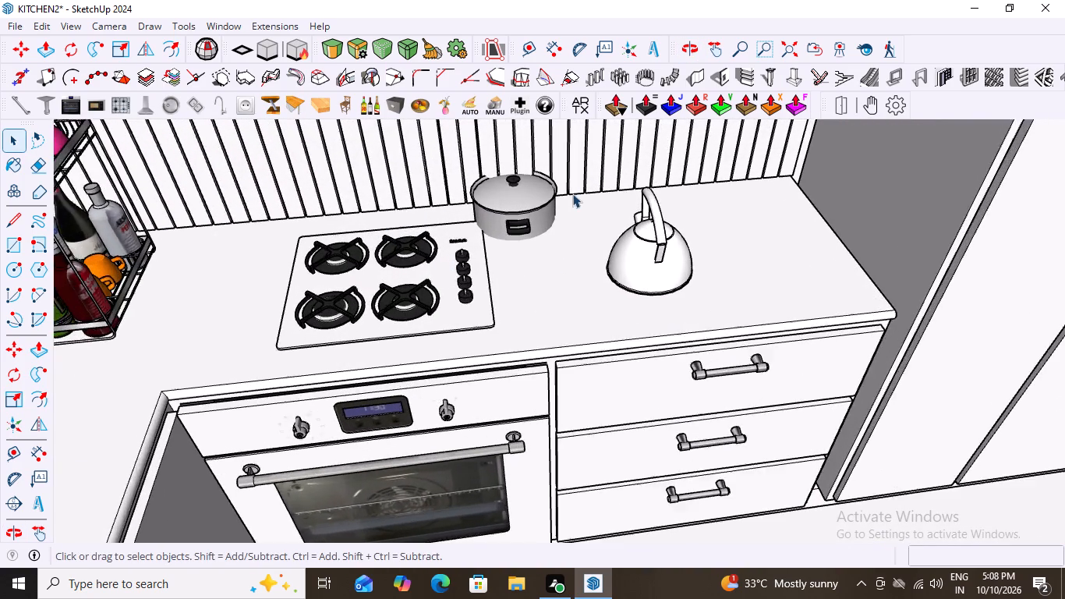
# Inside the dining set's nested groups, move only the cooking pot about 451 mm onto the cooktop's front burner nearest the bottle rack.
pyautogui.scroll(2, 572, 193)
pyautogui.click(505, 192)
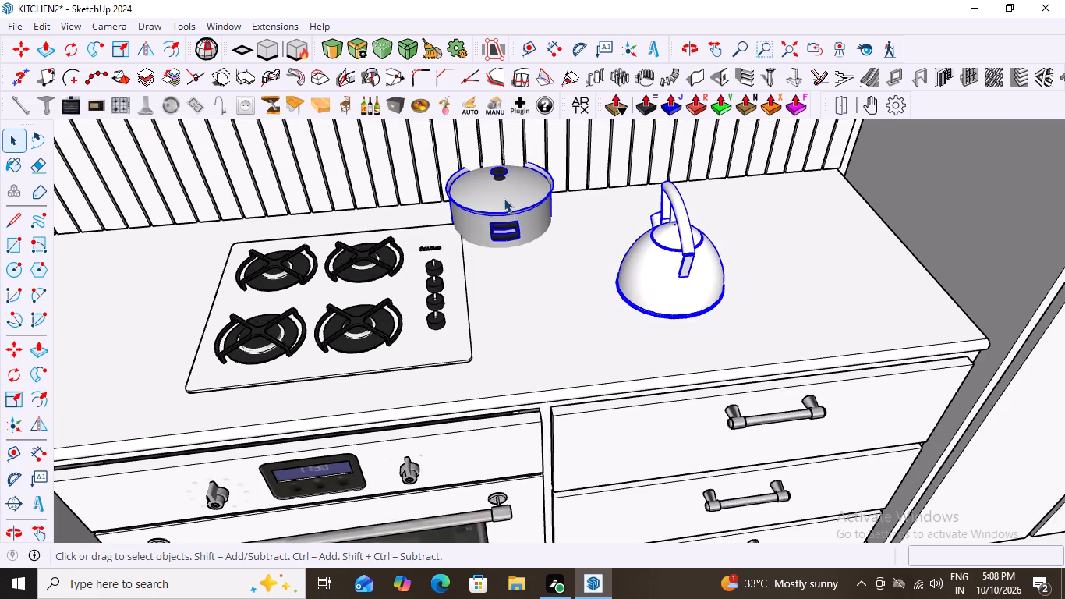
pyautogui.doubleClick(501, 200)
pyautogui.click(501, 200)
pyautogui.click(501, 200)
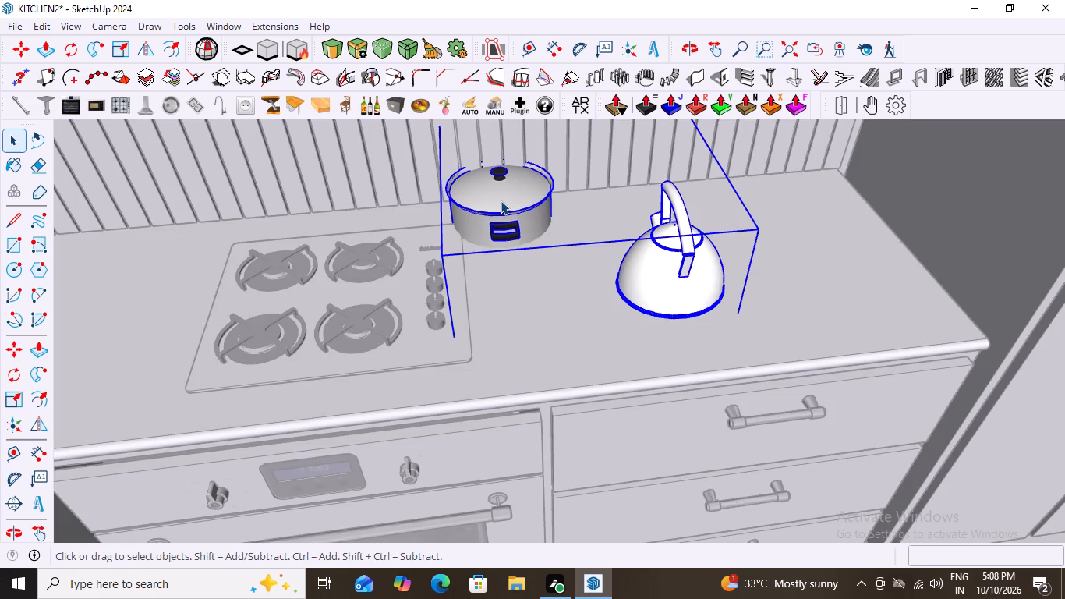
pyautogui.doubleClick(501, 200)
pyautogui.click(501, 200)
pyautogui.click(501, 200)
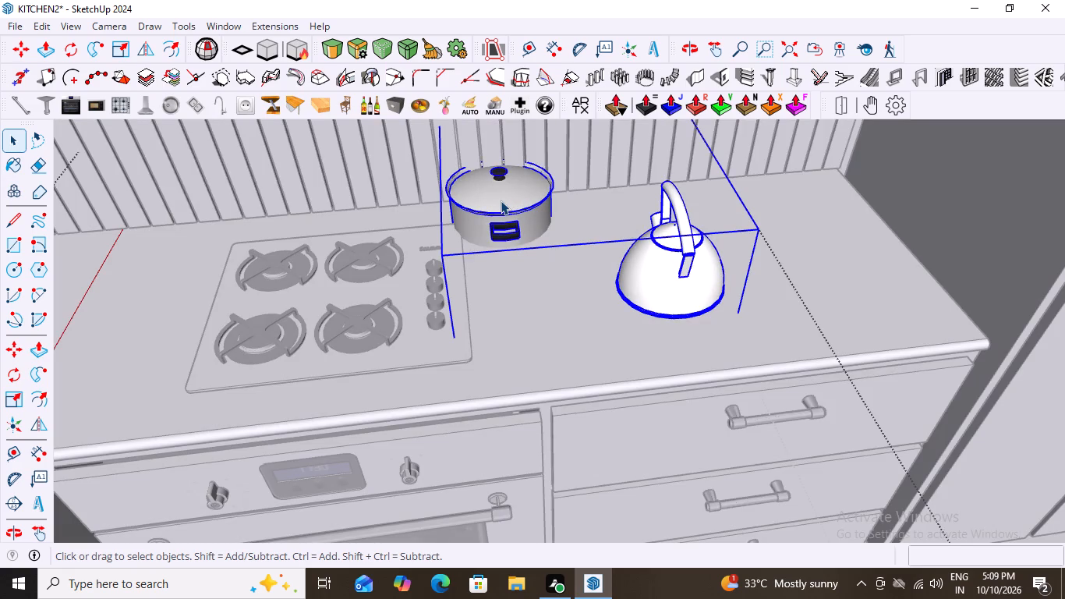
pyautogui.doubleClick(503, 208)
pyautogui.click(504, 218)
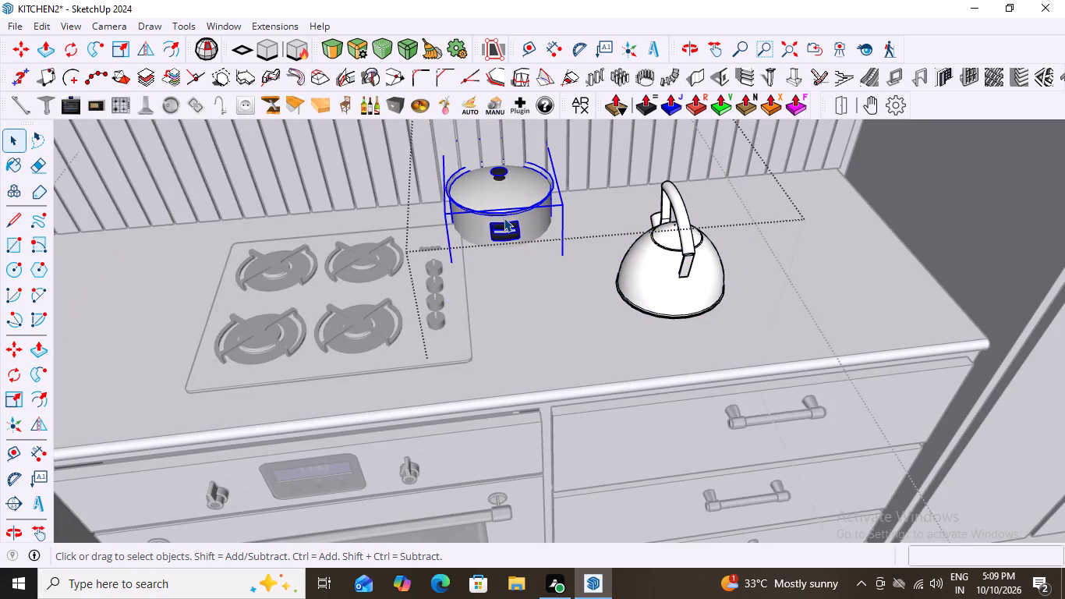
pyautogui.press('m')
pyautogui.click(564, 276)
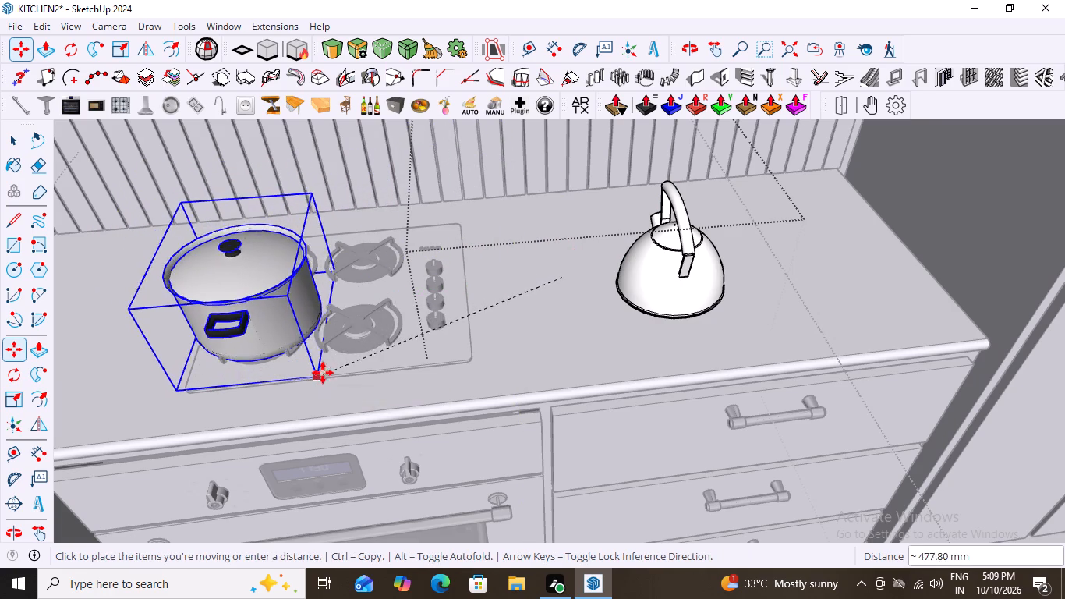
pyautogui.moveTo(327, 369); pyautogui.dragTo(396, 296, button='middle')
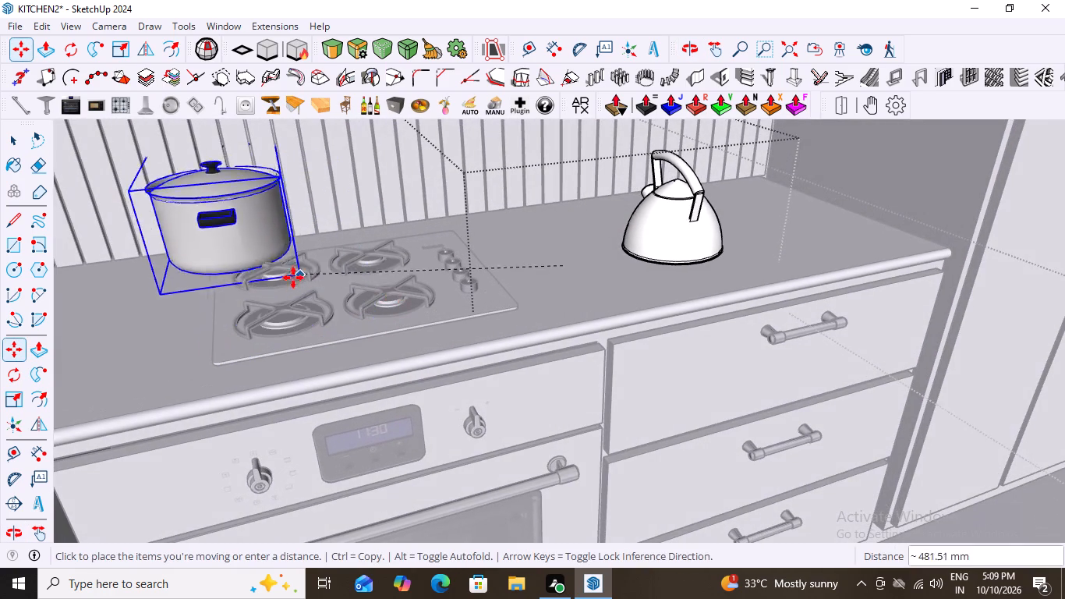
pyautogui.scroll(11, 335, 329)
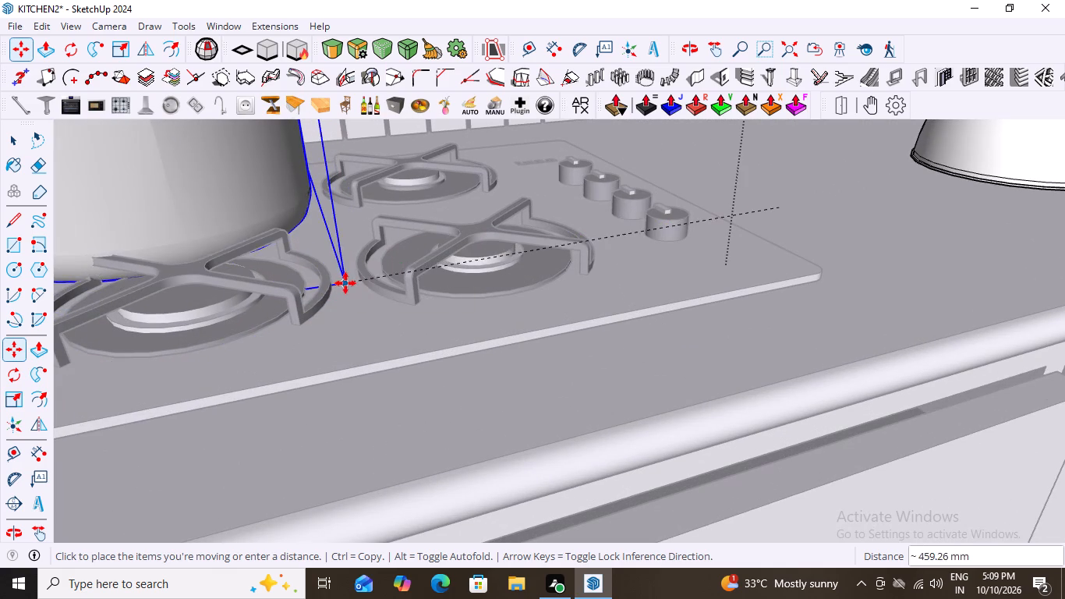
pyautogui.scroll(-5, 460, 297)
pyautogui.moveTo(377, 325); pyautogui.dragTo(568, 285, button='middle')
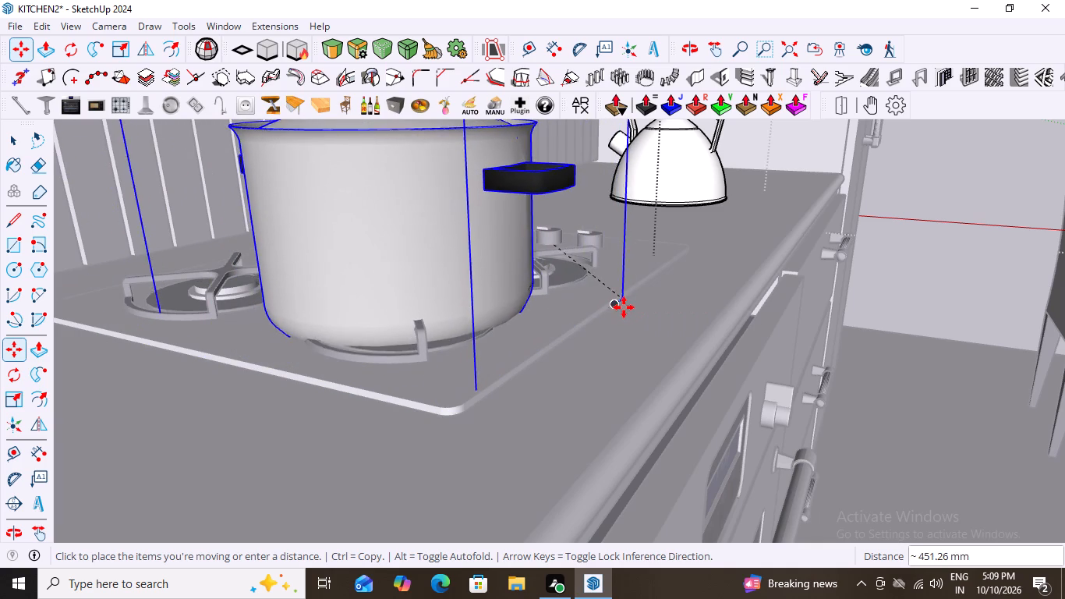
pyautogui.moveTo(624, 309); pyautogui.dragTo(608, 312)
# Examine the cooking pot's placement on the cooktop from outside the room and up close.
pyautogui.scroll(-17, 349, 346)
pyautogui.scroll(-11, 372, 363)
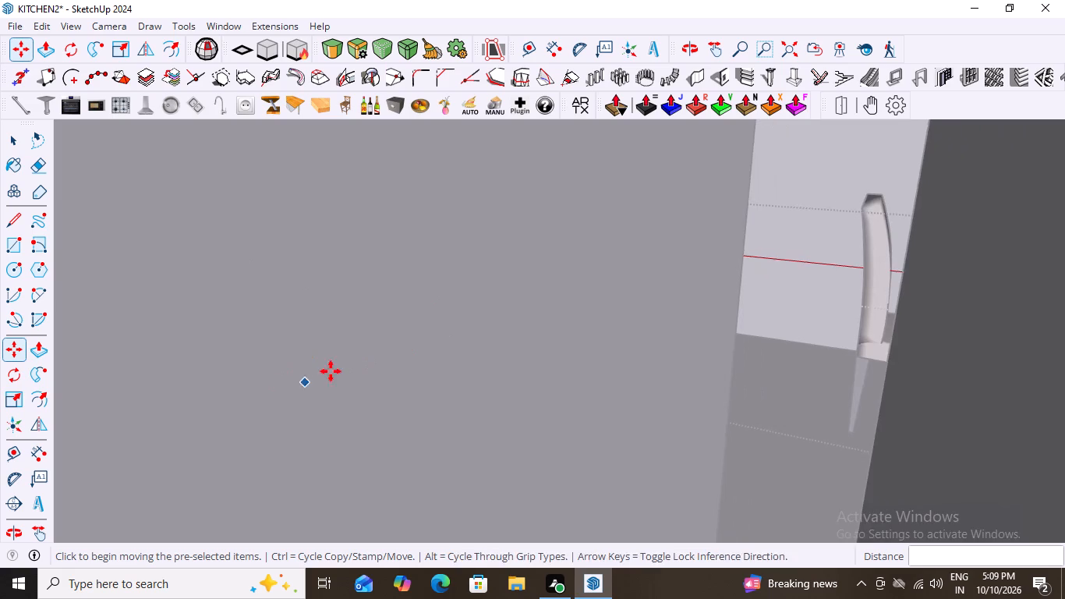
pyautogui.scroll(-20, 331, 371)
pyautogui.scroll(-10, 331, 371)
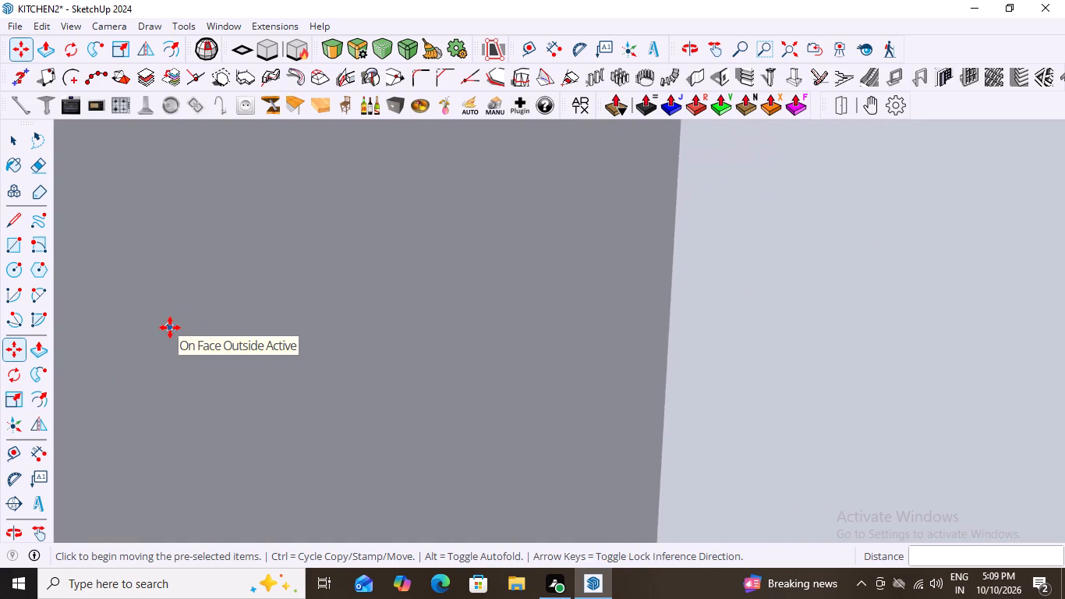
pyautogui.scroll(-20, 170, 328)
pyautogui.scroll(-10, 170, 328)
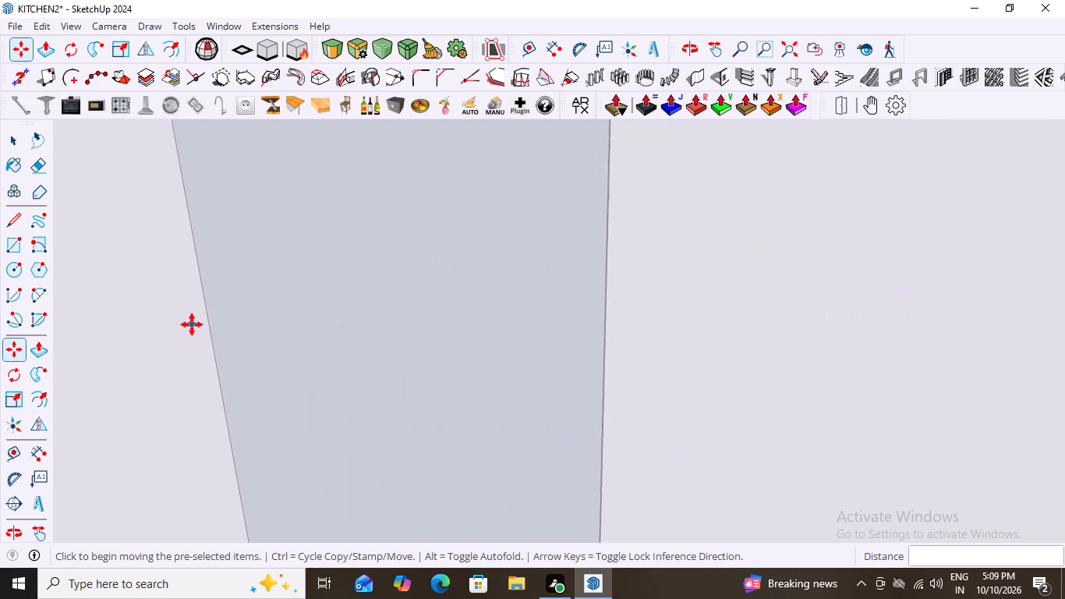
pyautogui.scroll(-20, 192, 324)
pyautogui.scroll(-10, 192, 324)
pyautogui.middleClick(214, 334)
pyautogui.middleClick(223, 338)
pyautogui.middleClick(223, 338)
pyautogui.middleClick(223, 342)
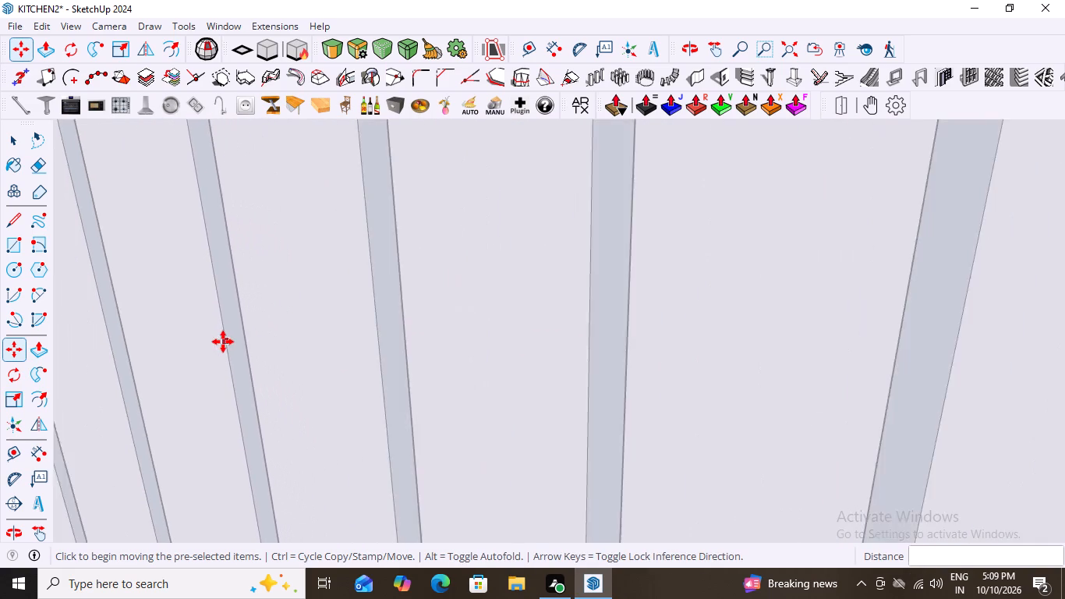
pyautogui.scroll(-18, 223, 342)
pyautogui.scroll(-3, 235, 267)
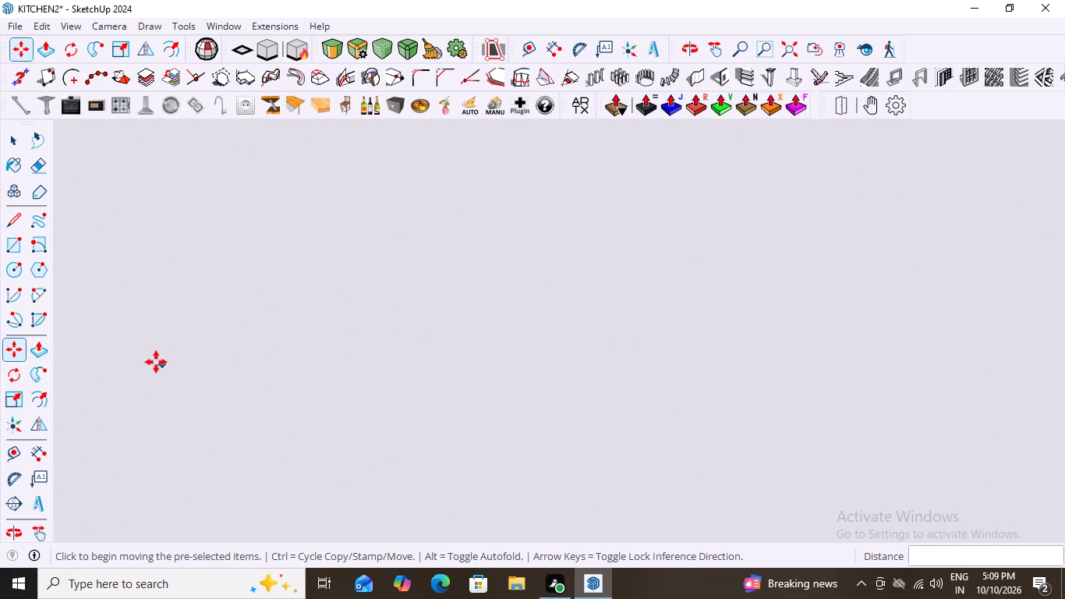
pyautogui.scroll(-16, 185, 334)
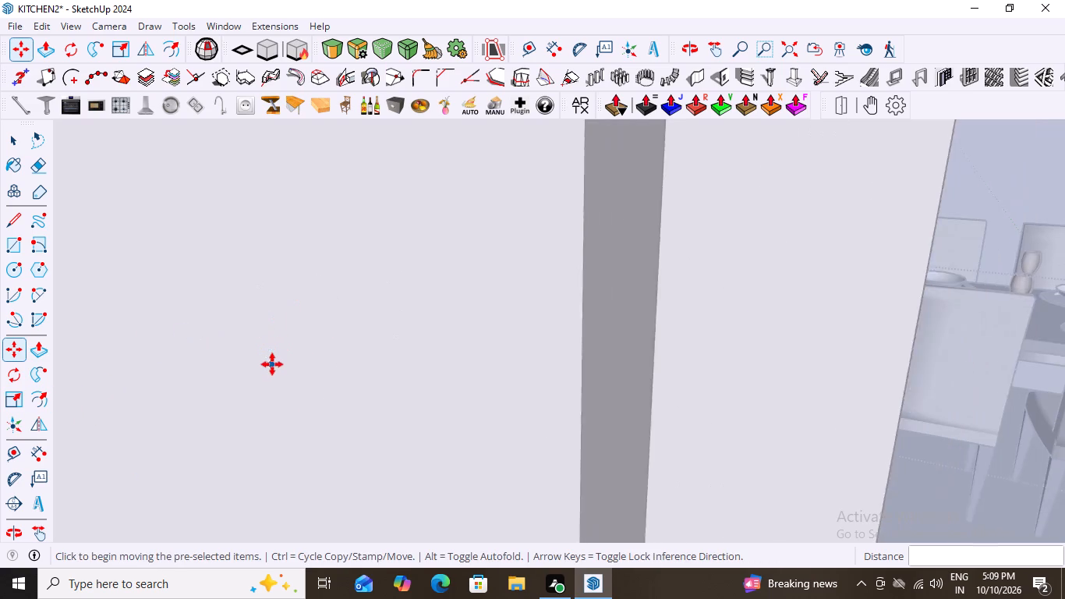
pyautogui.scroll(-17, 272, 364)
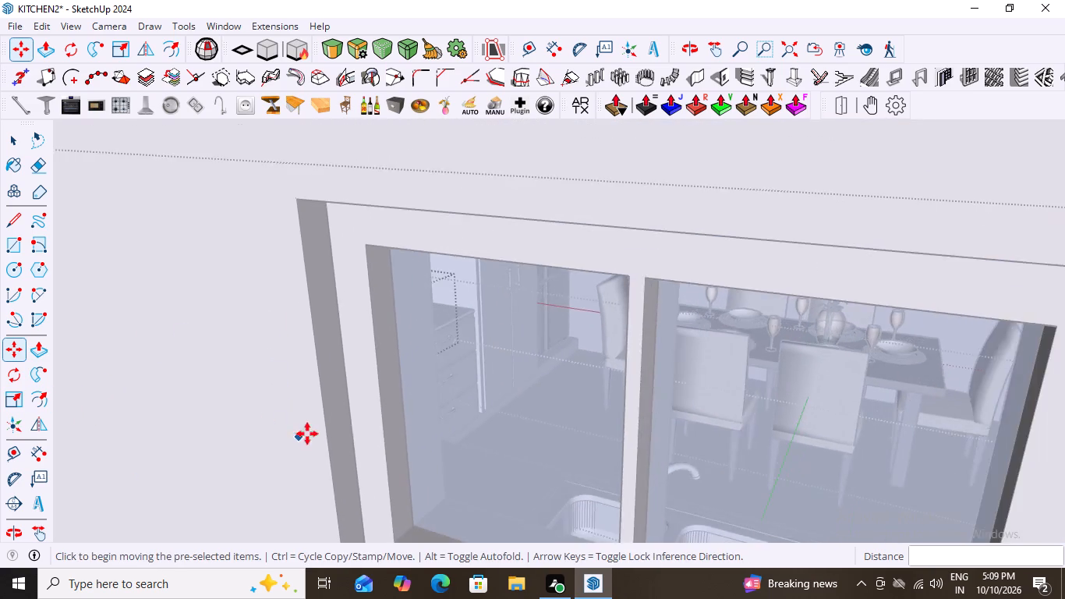
pyautogui.scroll(-20, 307, 434)
pyautogui.scroll(-2, 307, 434)
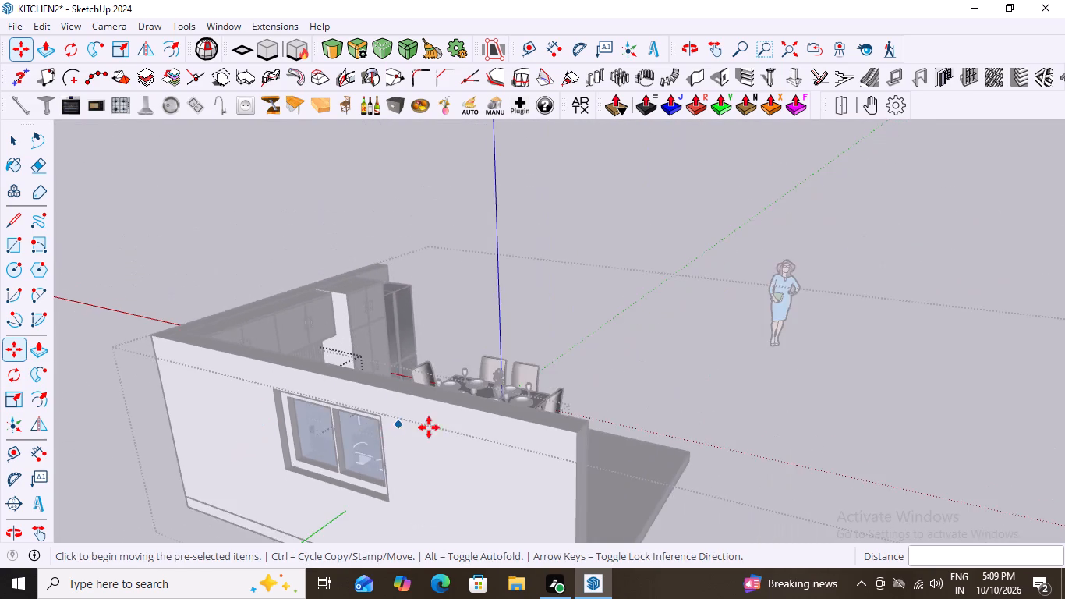
pyautogui.moveTo(555, 432); pyautogui.dragTo(260, 463, button='middle')
pyautogui.scroll(7, 464, 262)
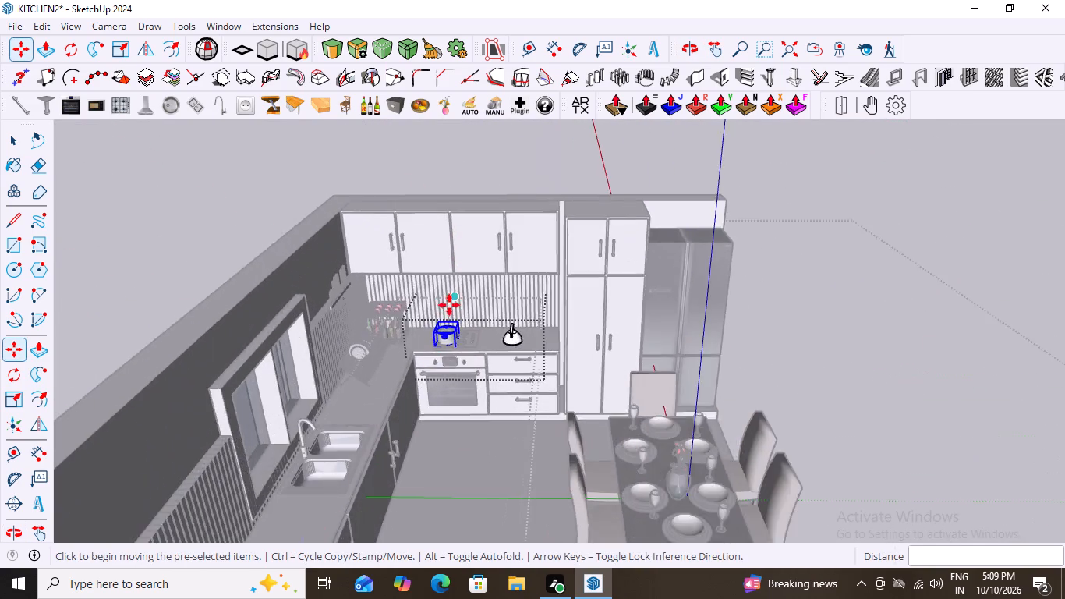
pyautogui.scroll(4, 449, 305)
pyautogui.moveTo(432, 402); pyautogui.dragTo(476, 413, button='middle')
pyautogui.scroll(9, 461, 347)
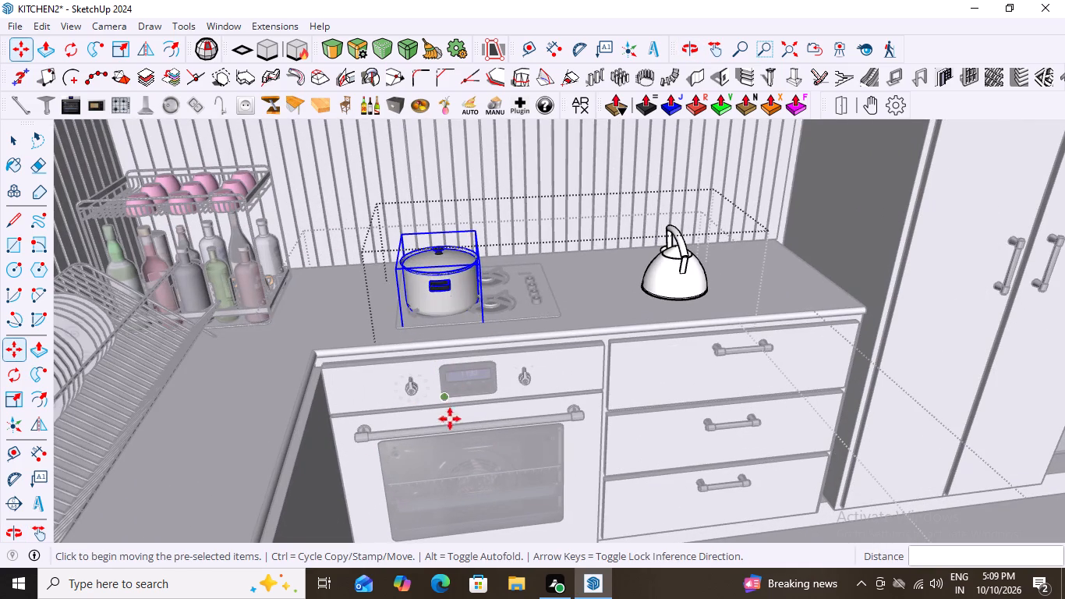
# Deselect the cooking pot and step out of the dining set's nested groups.
pyautogui.press('space')
pyautogui.click(413, 389)
pyautogui.scroll(-5, 349, 313)
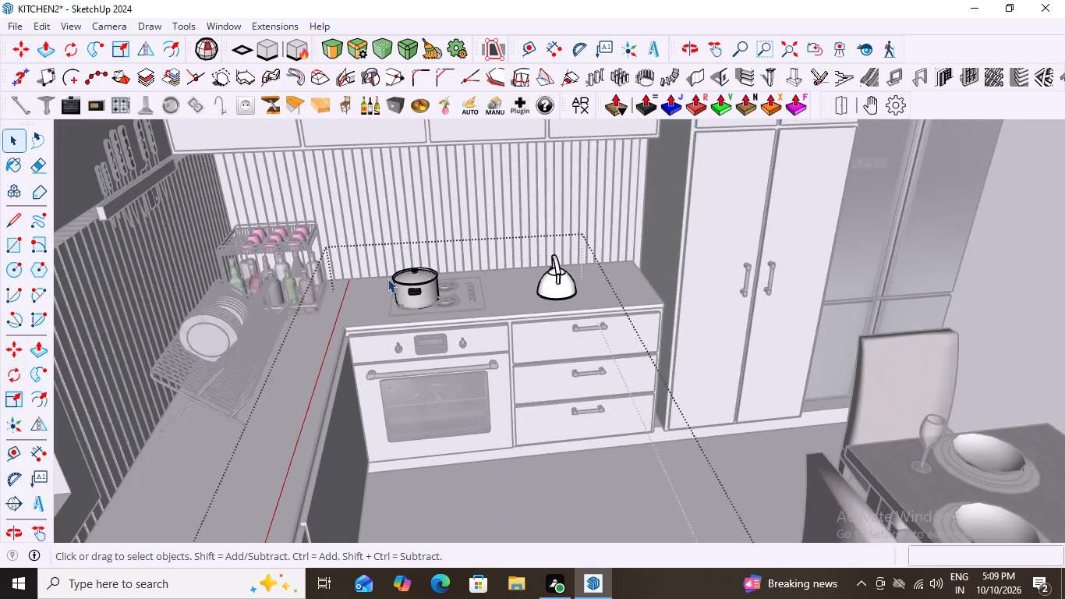
pyautogui.scroll(-2, 387, 278)
pyautogui.doubleClick(685, 417)
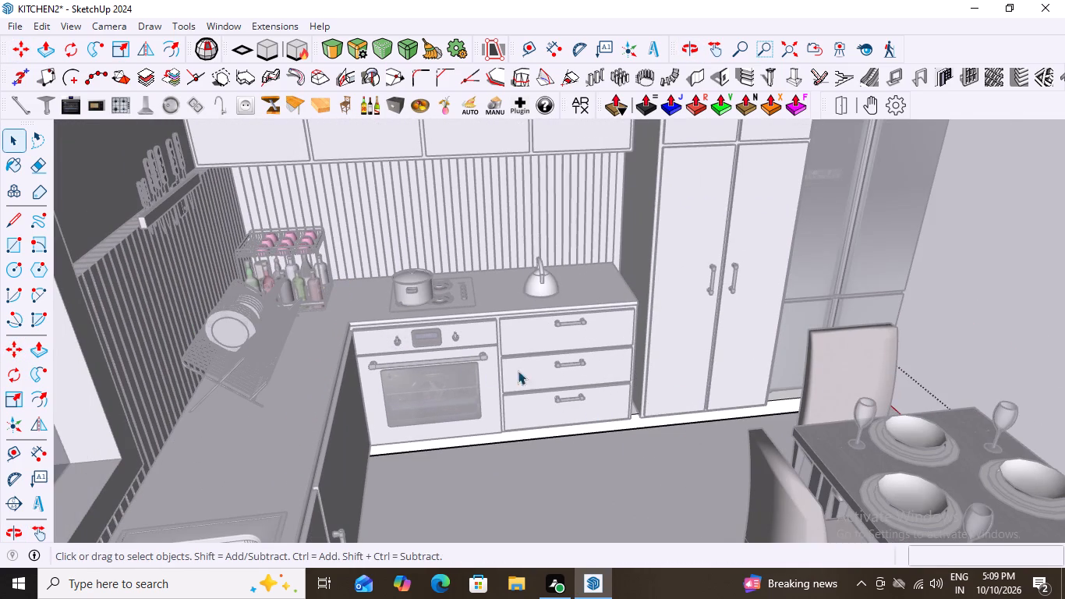
# Step out of the remaining nested groups of the dining set to return to the whole model.
pyautogui.click(674, 453)
pyautogui.scroll(-4, 395, 324)
pyautogui.doubleClick(874, 183)
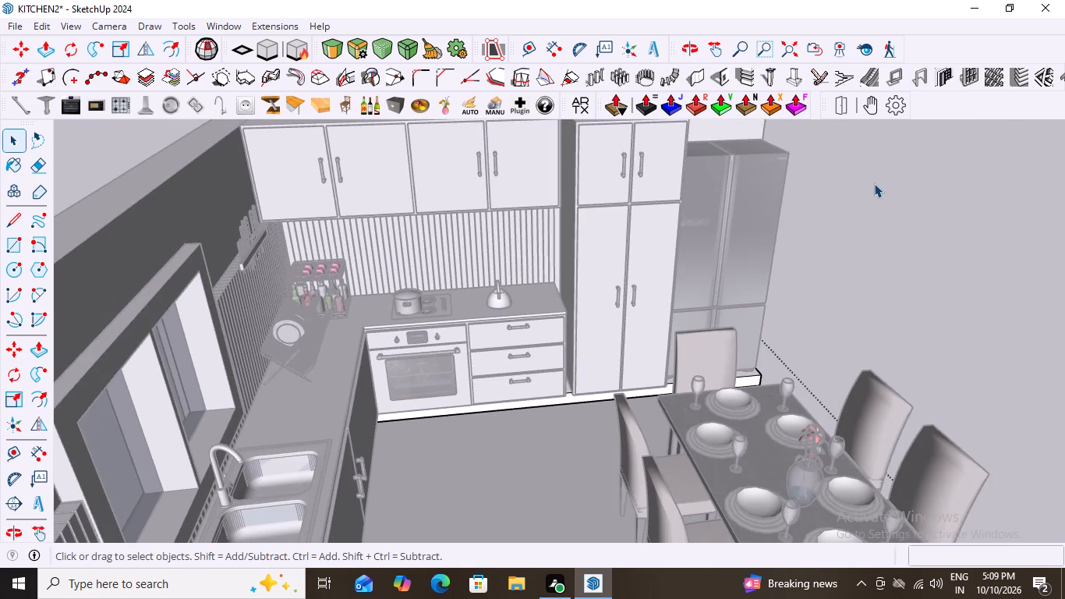
# Inside the nested cookware groups, select only the cooking pot on the cooktop and scale it down uniformly to 0.73.
pyautogui.scroll(10, 402, 271)
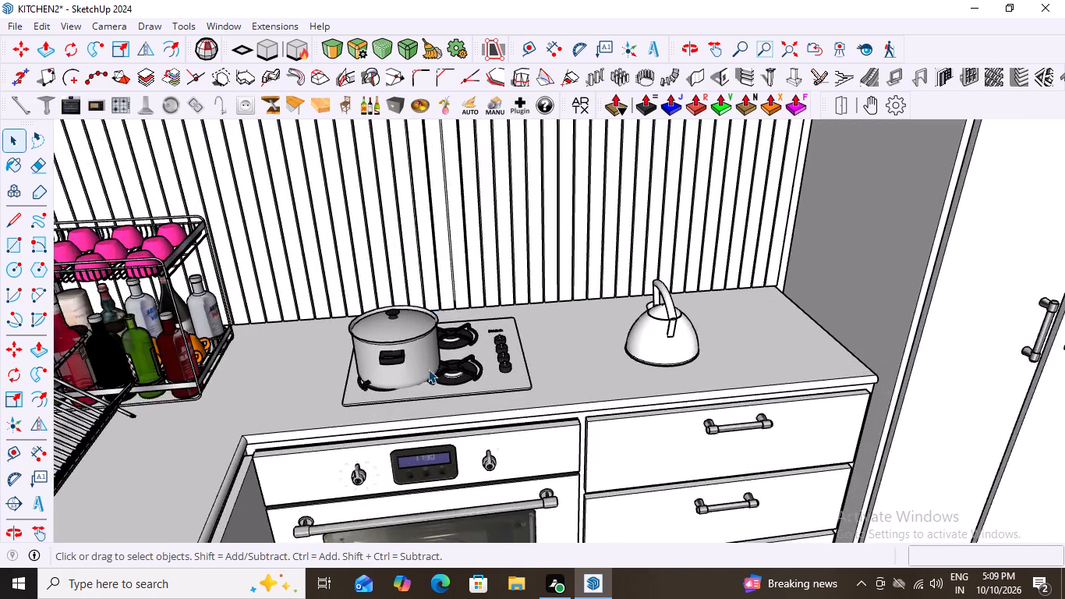
pyautogui.scroll(2, 422, 378)
pyautogui.moveTo(418, 394); pyautogui.dragTo(420, 378, button='middle')
pyautogui.scroll(3, 417, 392)
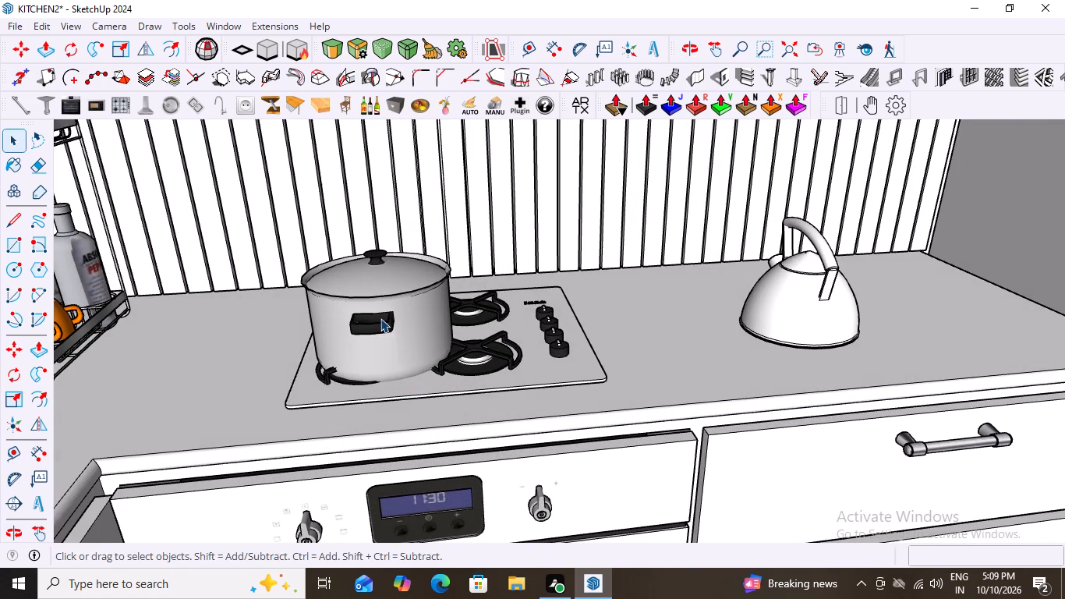
pyautogui.click(380, 318)
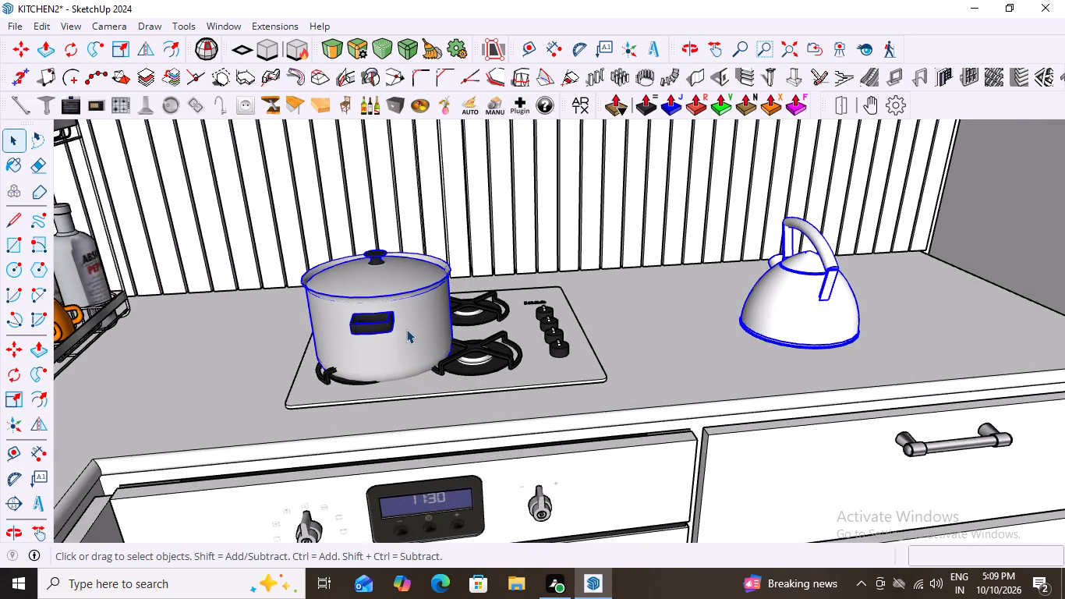
pyautogui.doubleClick(406, 329)
pyautogui.click(406, 329)
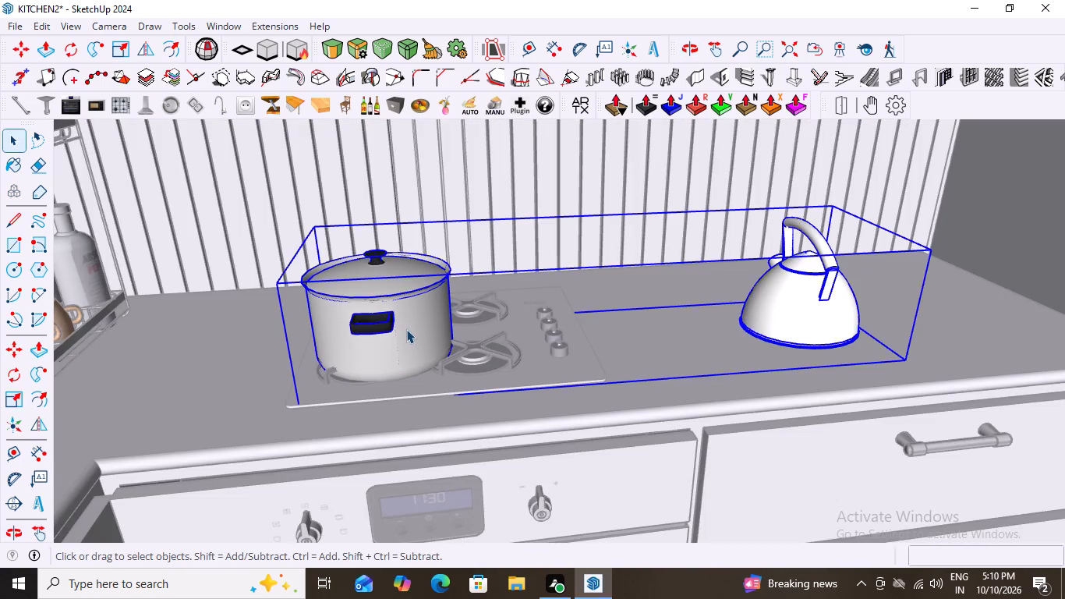
pyautogui.doubleClick(406, 329)
pyautogui.click(406, 329)
pyautogui.doubleClick(406, 329)
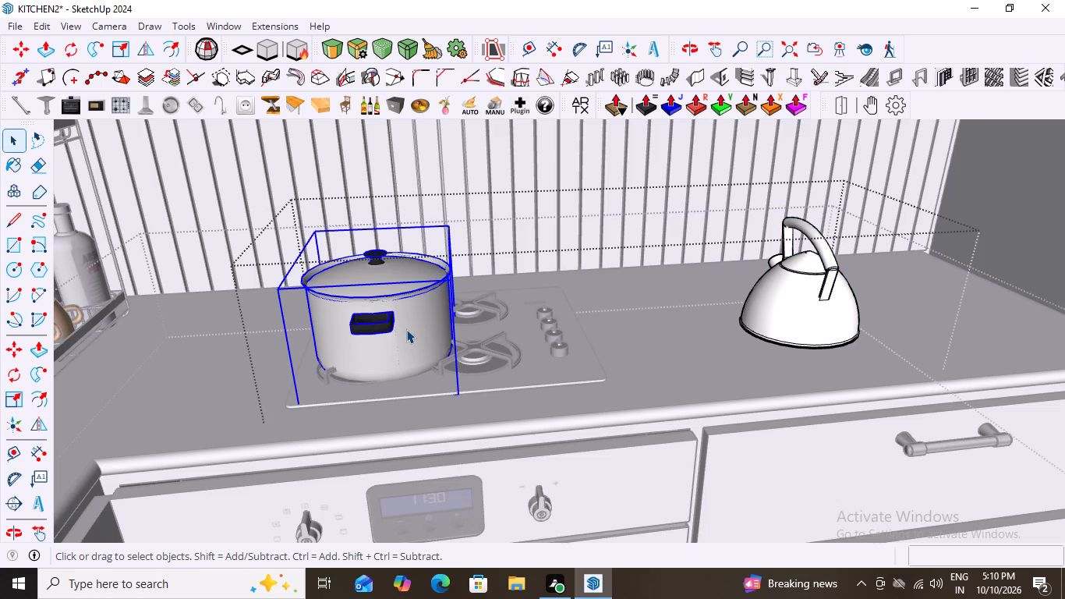
pyautogui.press('s')
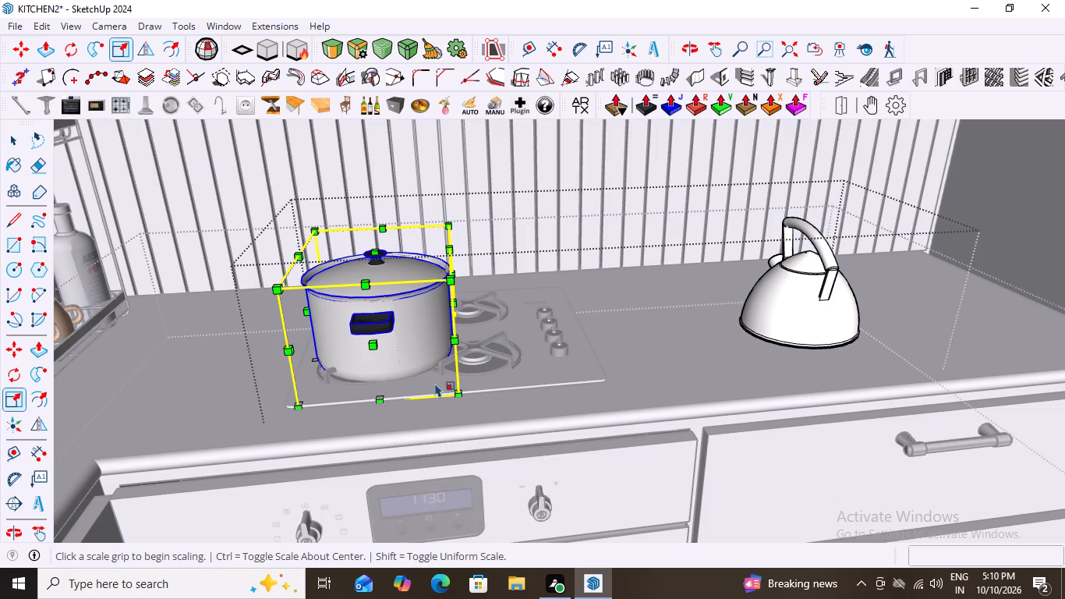
pyautogui.moveTo(459, 392); pyautogui.dragTo(427, 347)
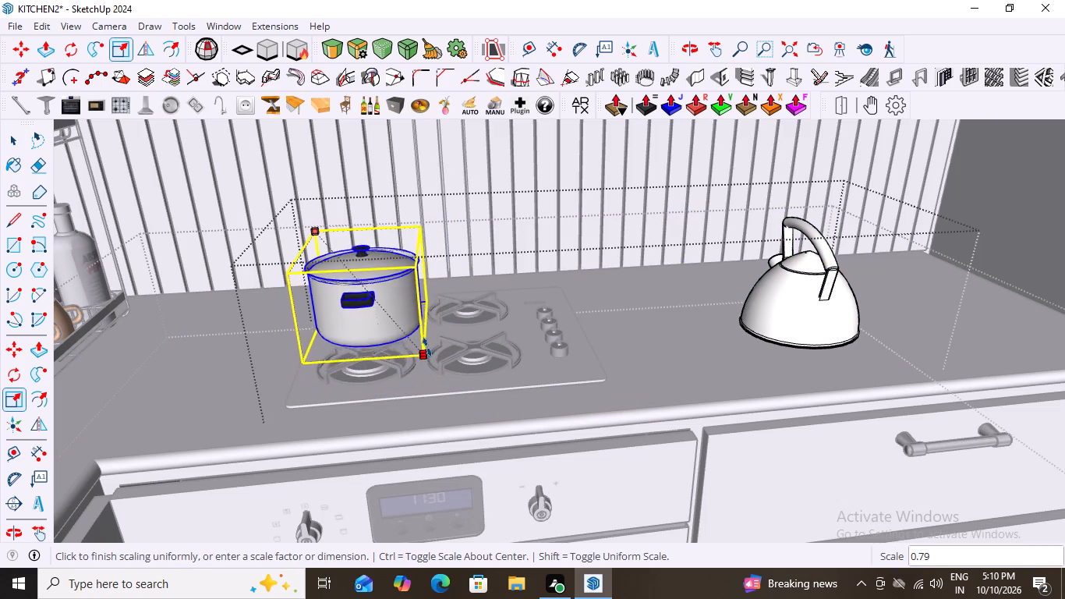
pyautogui.moveTo(427, 347); pyautogui.dragTo(426, 338)
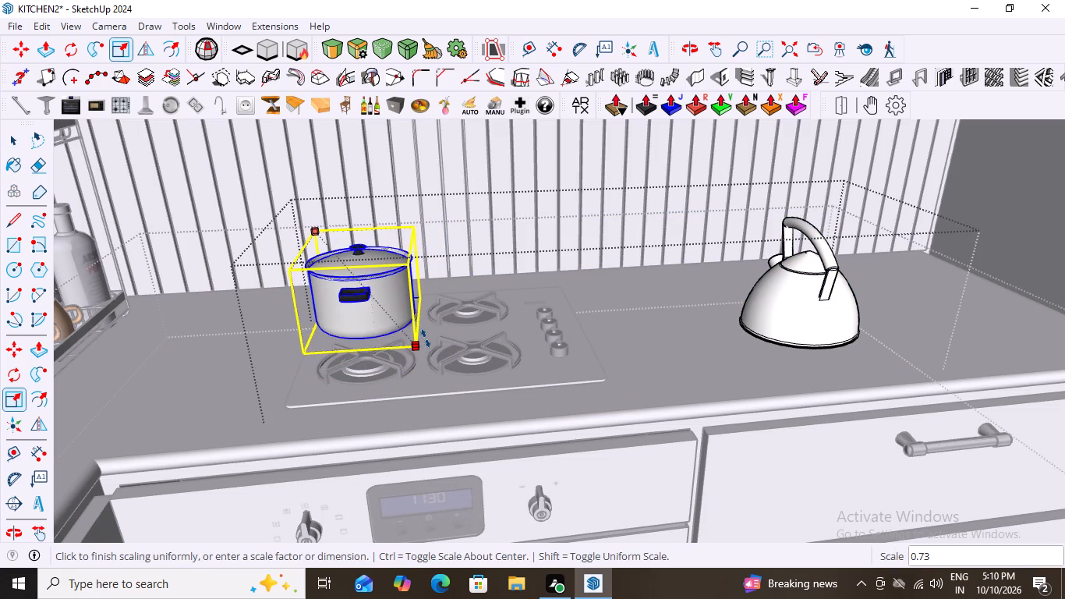
pyautogui.moveTo(426, 338); pyautogui.dragTo(424, 339)
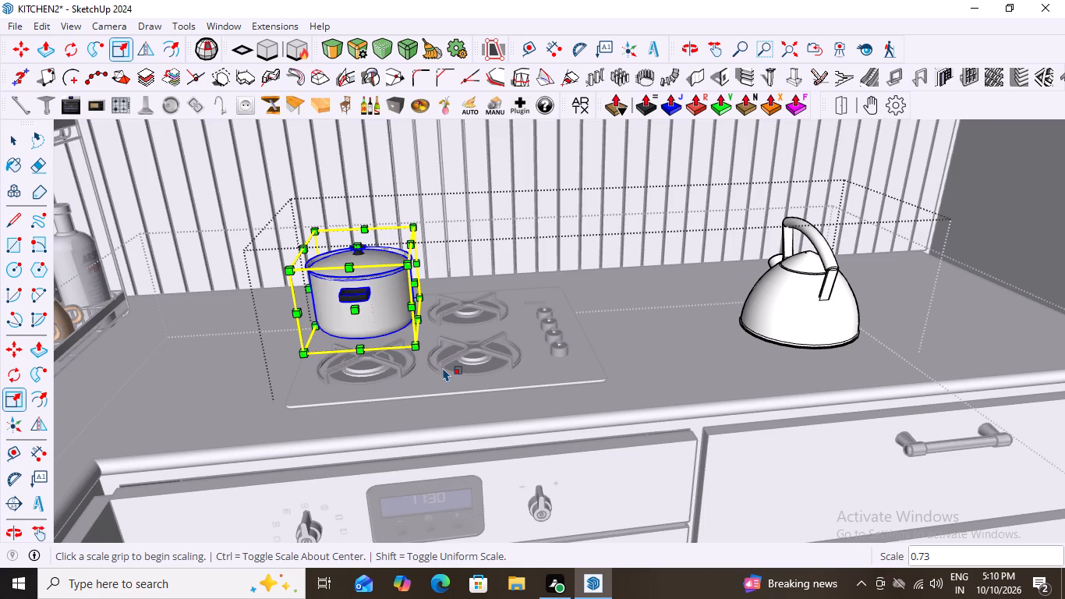
pyautogui.press('space')
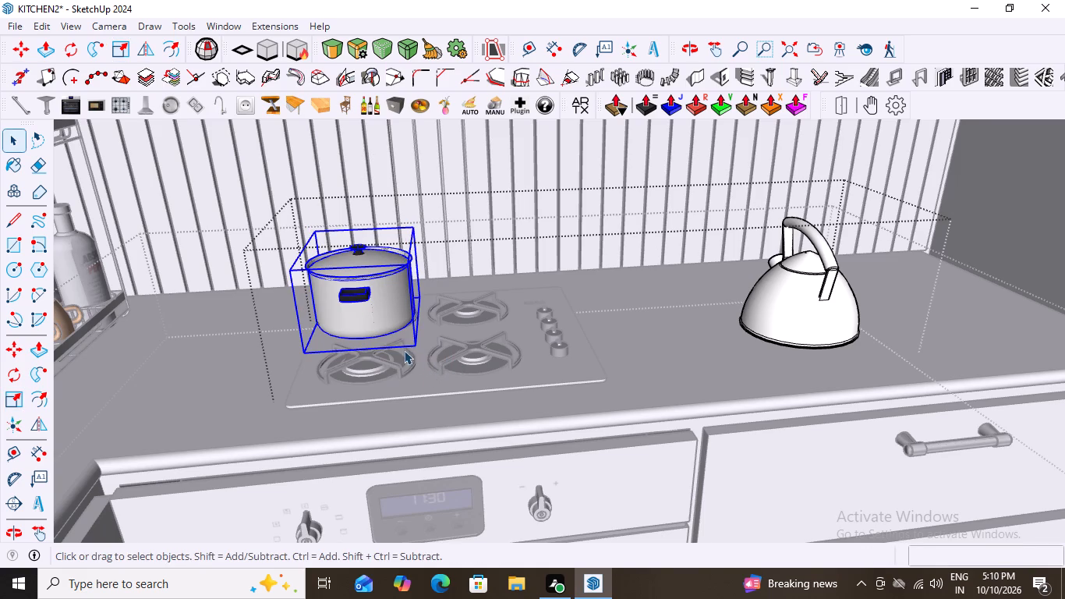
# Lower the scaled cooking pot vertically by about 24 mm to the level of the cooktop burner.
pyautogui.press('m')
pyautogui.click(417, 345)
pyautogui.press('Up')
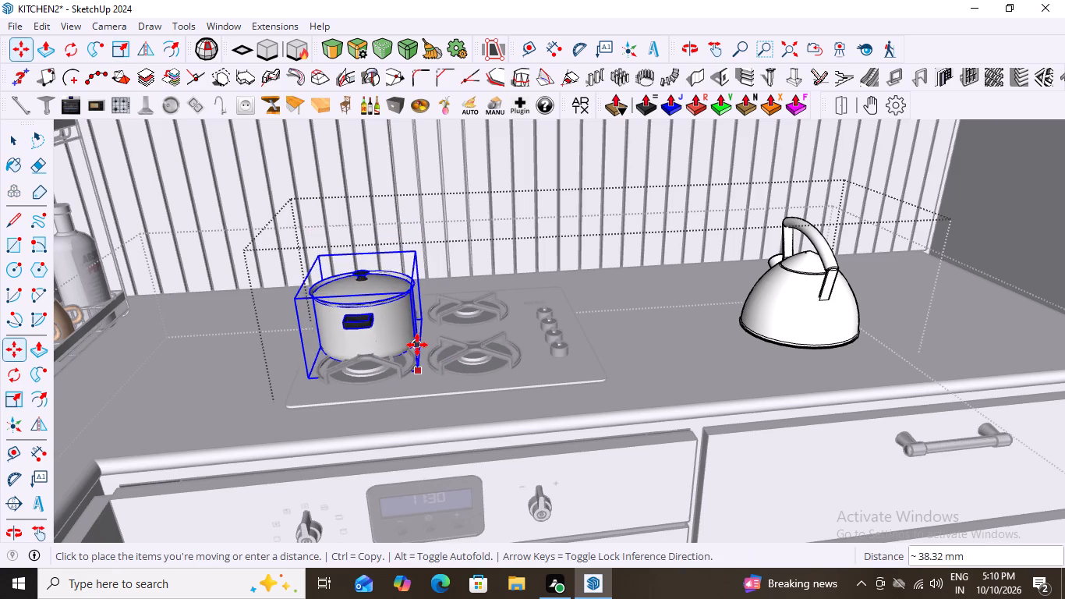
pyautogui.scroll(6, 391, 386)
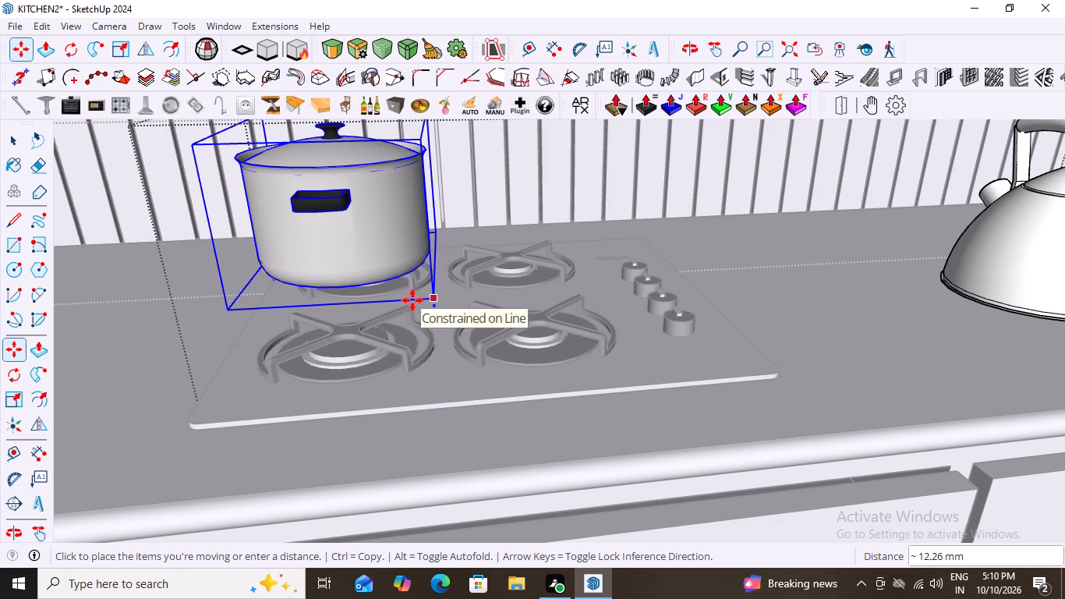
pyautogui.press('Left')
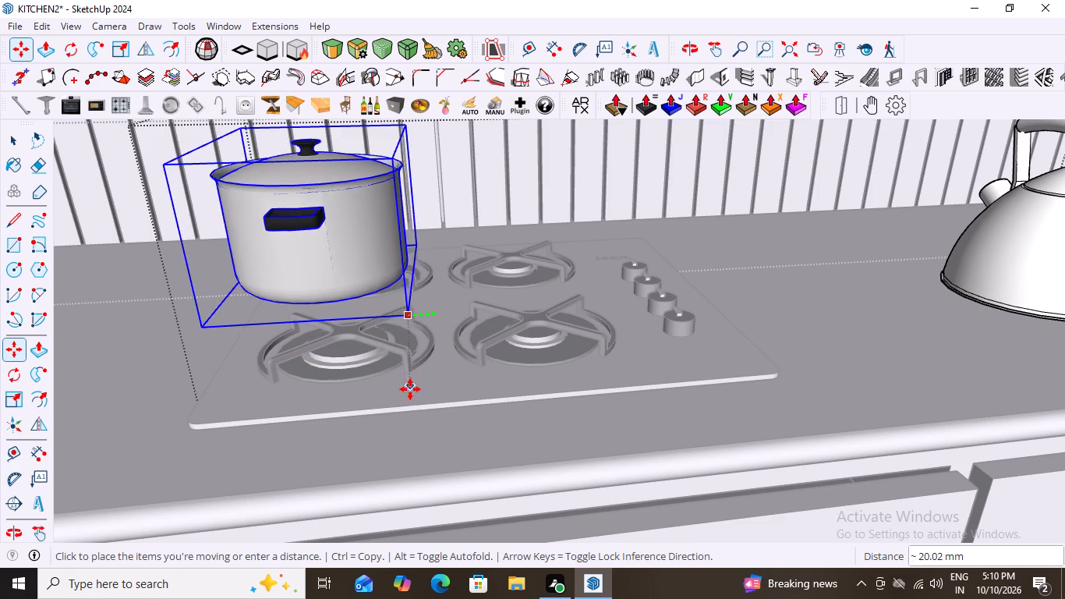
pyautogui.press('Up')
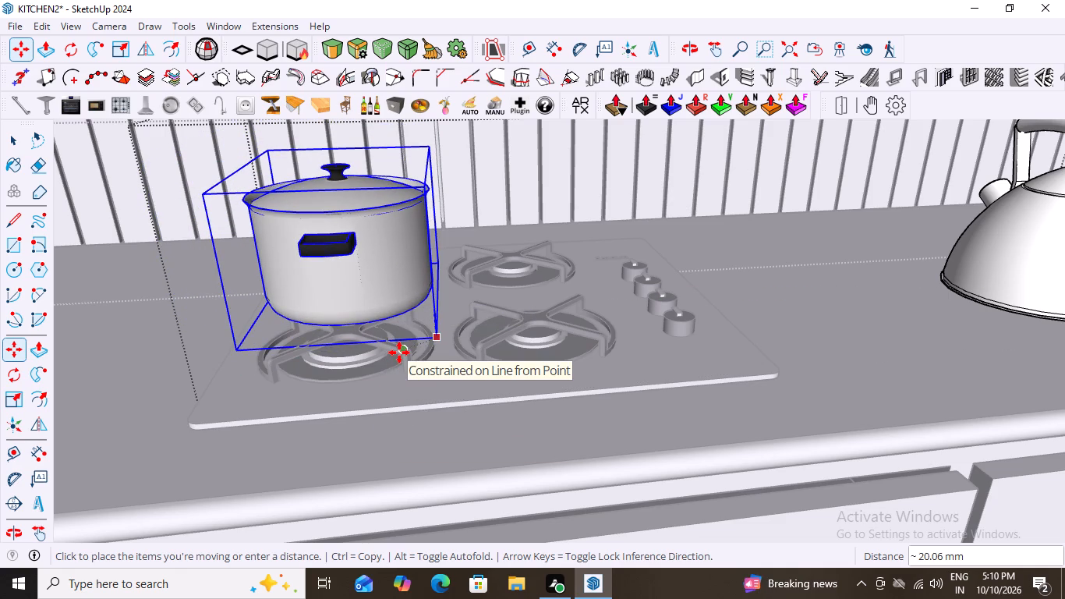
pyautogui.click(398, 357)
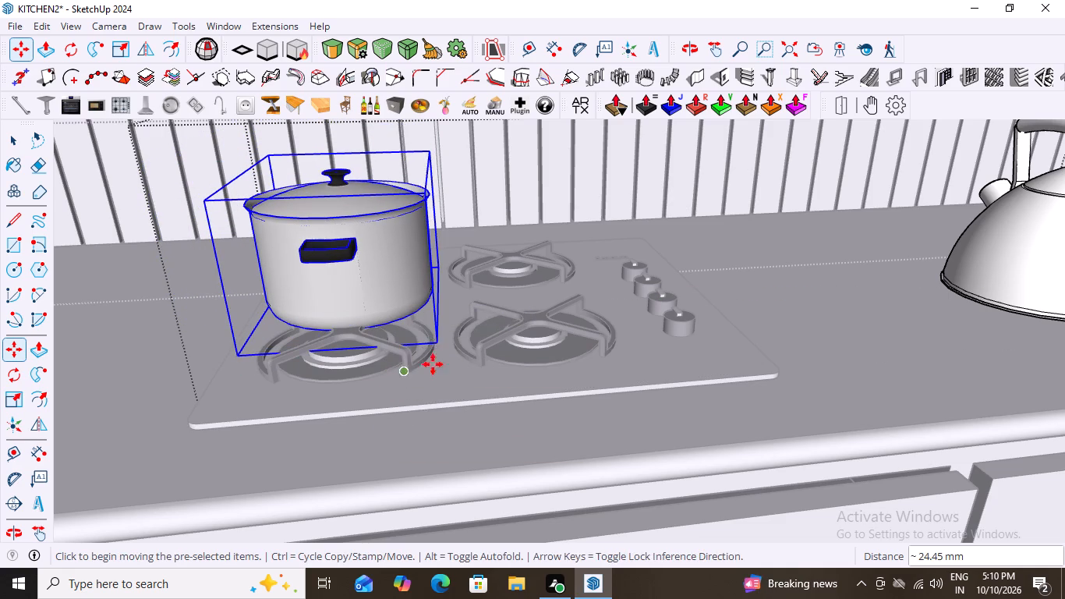
# Move the cooking pot about 54 mm along the red axis over the front burner nearest the bottle rack, and deselect it.
pyautogui.scroll(-5, 434, 349)
pyautogui.moveTo(490, 352); pyautogui.dragTo(353, 388, button='middle')
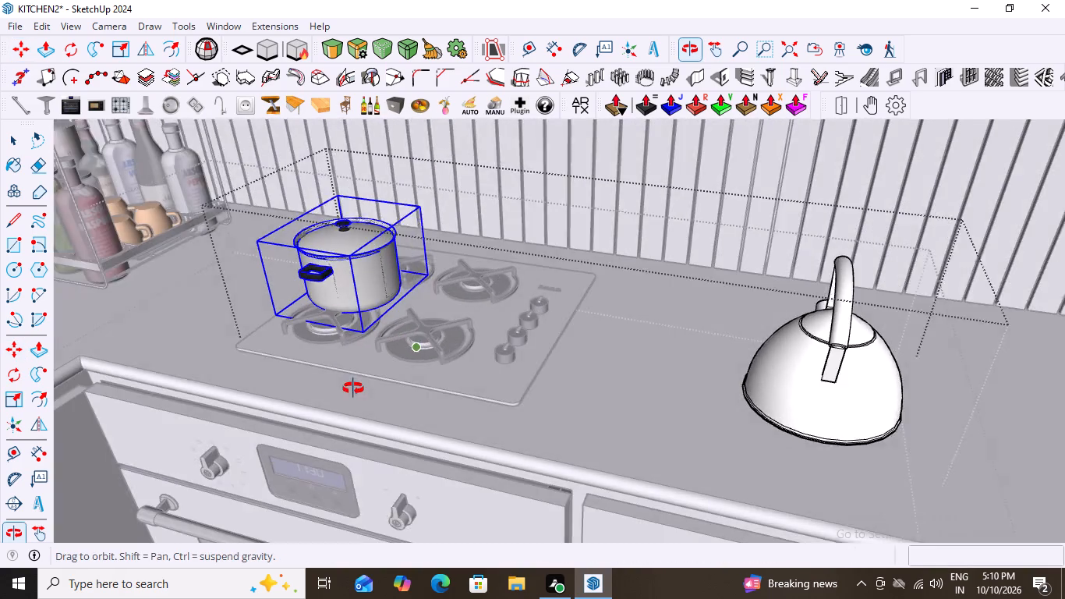
pyautogui.moveTo(353, 388); pyautogui.dragTo(337, 393, button='middle')
pyautogui.scroll(6, 321, 314)
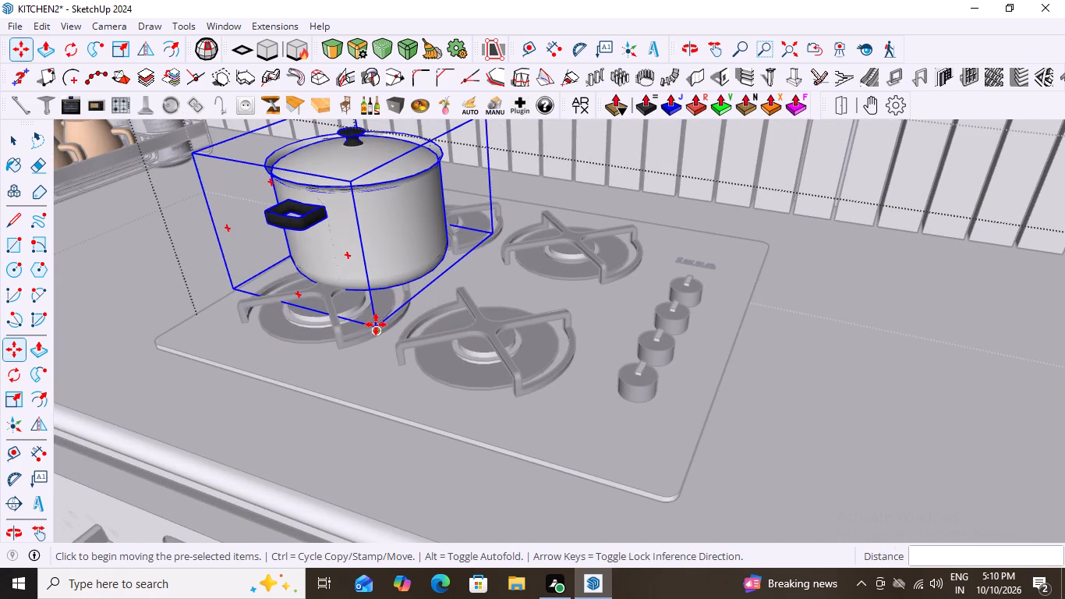
pyautogui.click(376, 324)
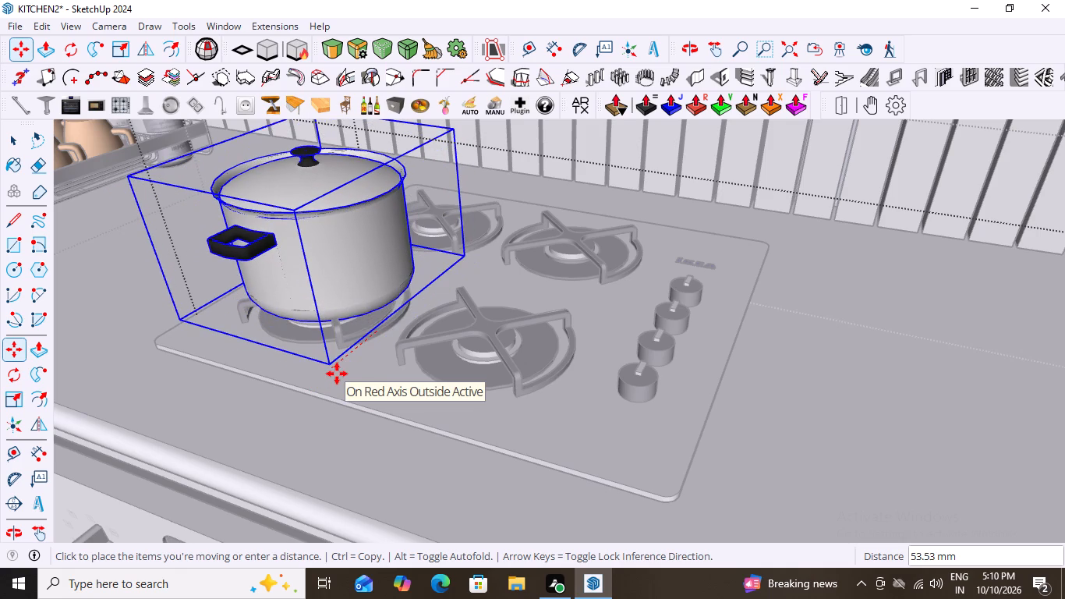
pyautogui.click(337, 374)
pyautogui.scroll(-8, 430, 303)
pyautogui.moveTo(379, 346); pyautogui.dragTo(465, 336, button='middle')
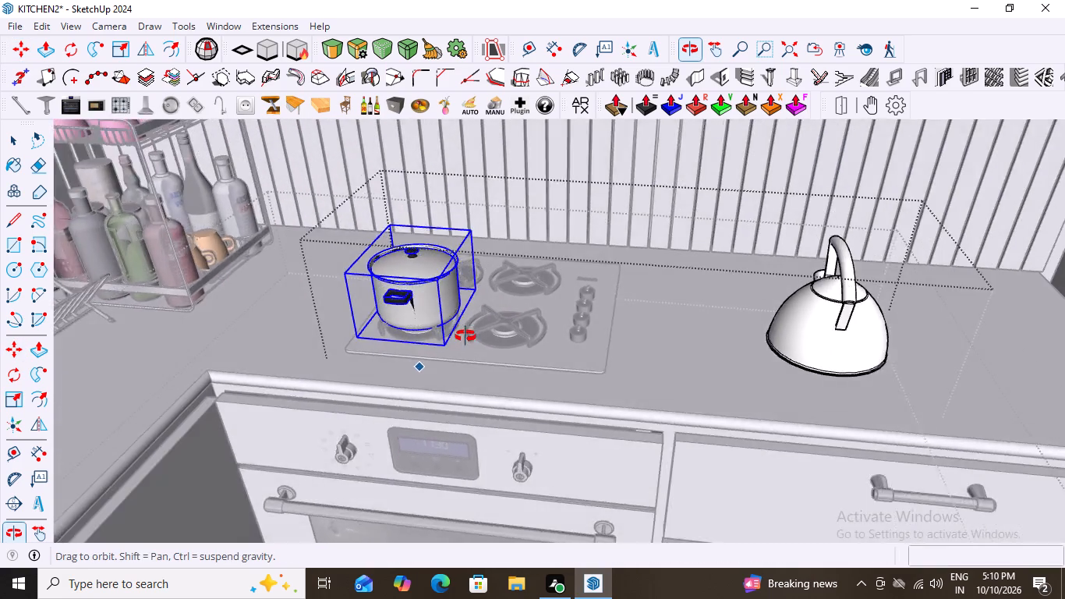
pyautogui.moveTo(465, 336); pyautogui.dragTo(511, 310, button='middle')
pyautogui.scroll(1, 515, 311)
pyautogui.press('space')
pyautogui.doubleClick(263, 293)
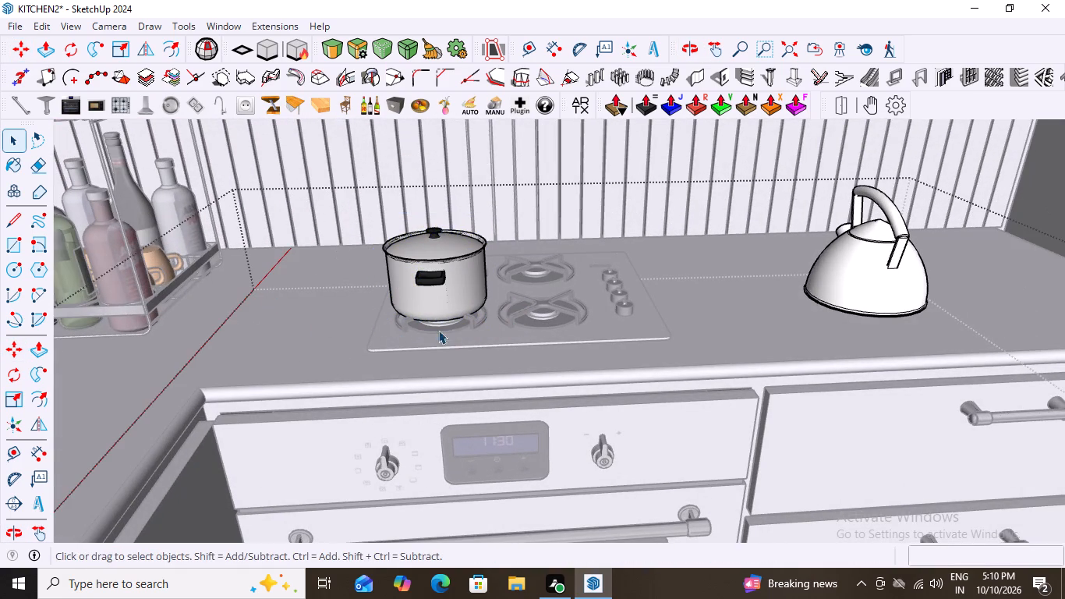
# Examine how the scaled cooking pot sits on the burner, up close and in relation to the kettle and worktop.
pyautogui.moveTo(448, 318); pyautogui.dragTo(451, 268, button='middle')
pyautogui.scroll(3, 448, 315)
pyautogui.scroll(3, 448, 250)
pyautogui.moveTo(461, 255); pyautogui.dragTo(462, 311, button='middle')
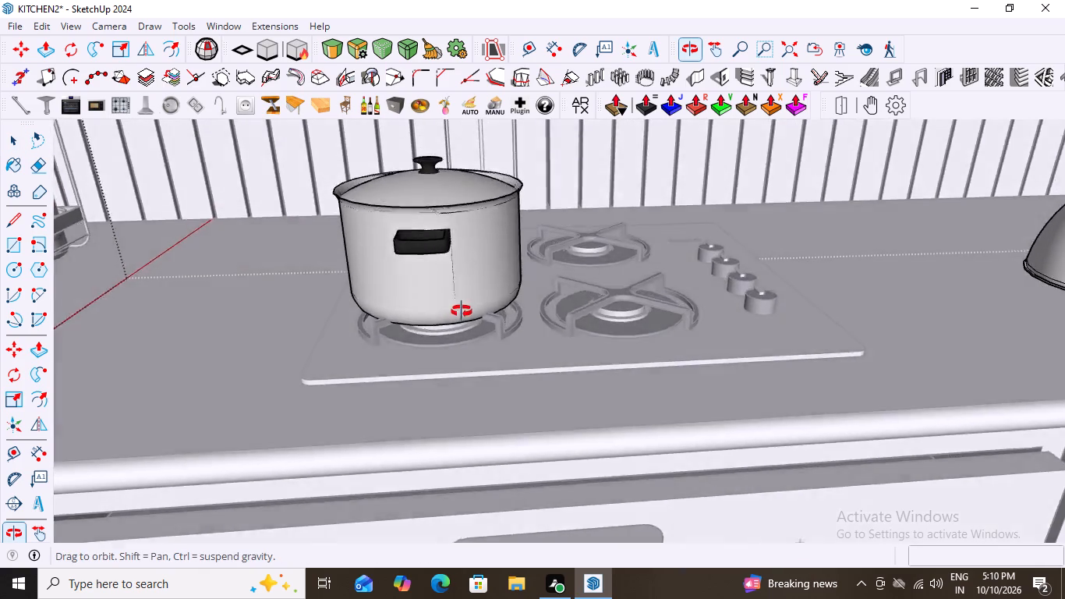
pyautogui.moveTo(462, 311); pyautogui.dragTo(451, 324, button='middle')
pyautogui.scroll(-1, 451, 324)
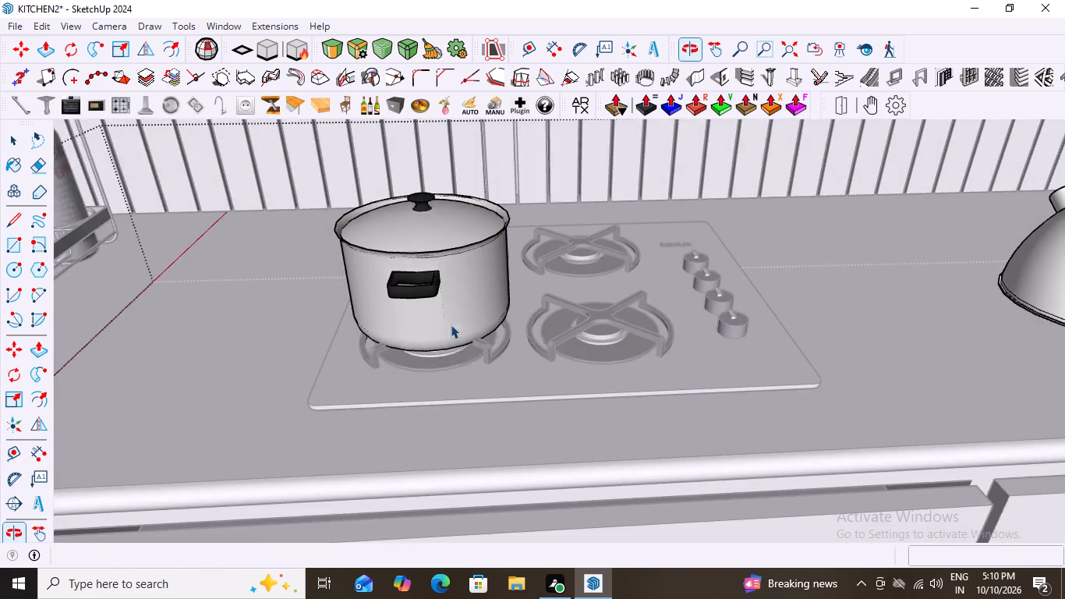
pyautogui.scroll(-13, 421, 325)
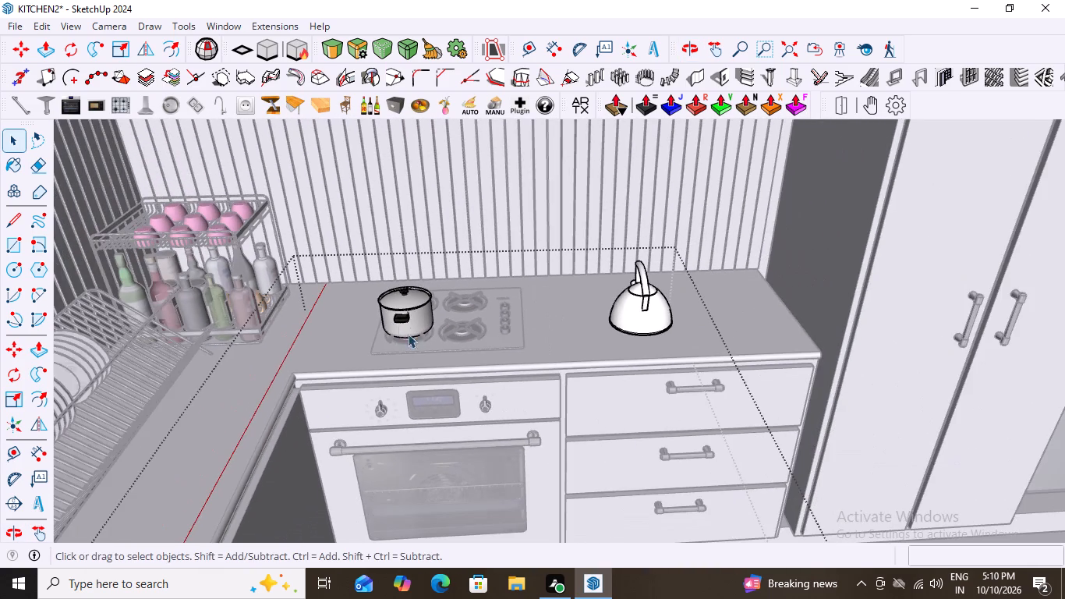
pyautogui.scroll(3, 451, 362)
pyautogui.scroll(-6, 417, 327)
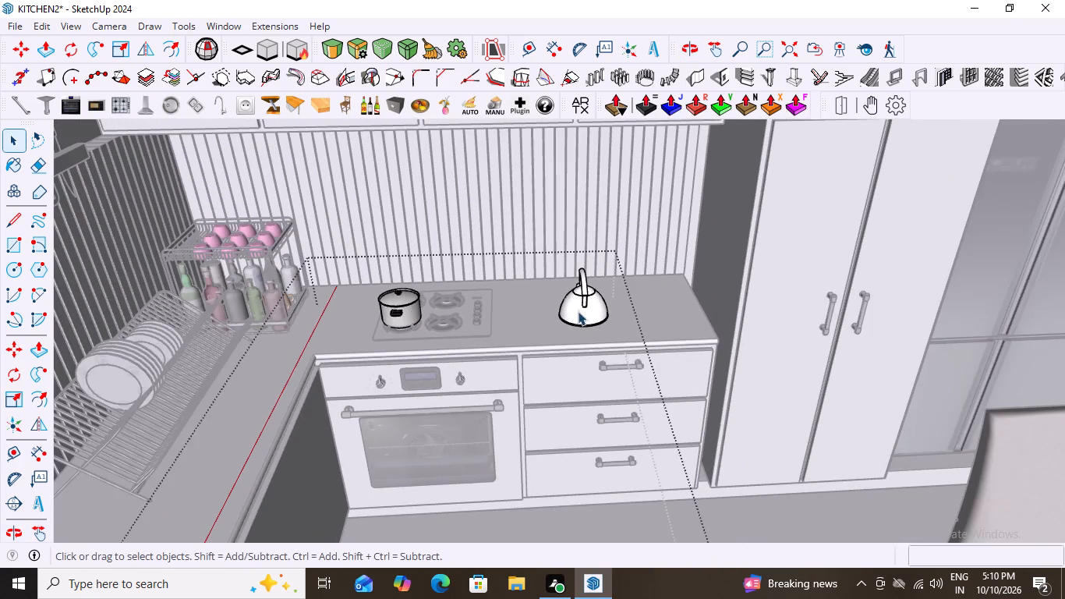
# Inside the nested cookware group, select only the kettle on the worktop.
pyautogui.scroll(4, 578, 310)
pyautogui.click(587, 294)
pyautogui.click(584, 298)
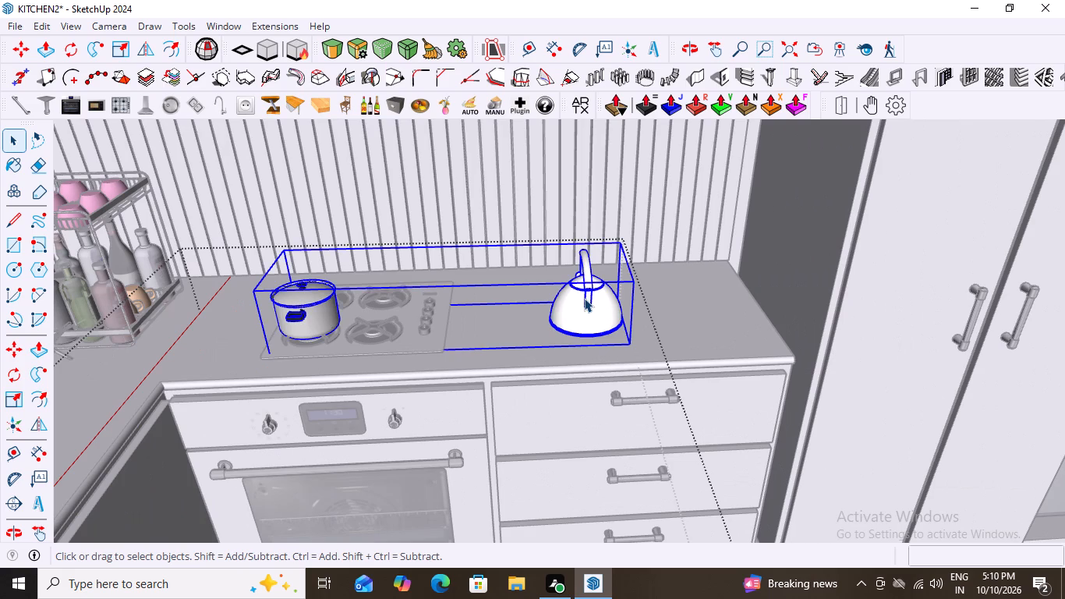
pyautogui.doubleClick(584, 298)
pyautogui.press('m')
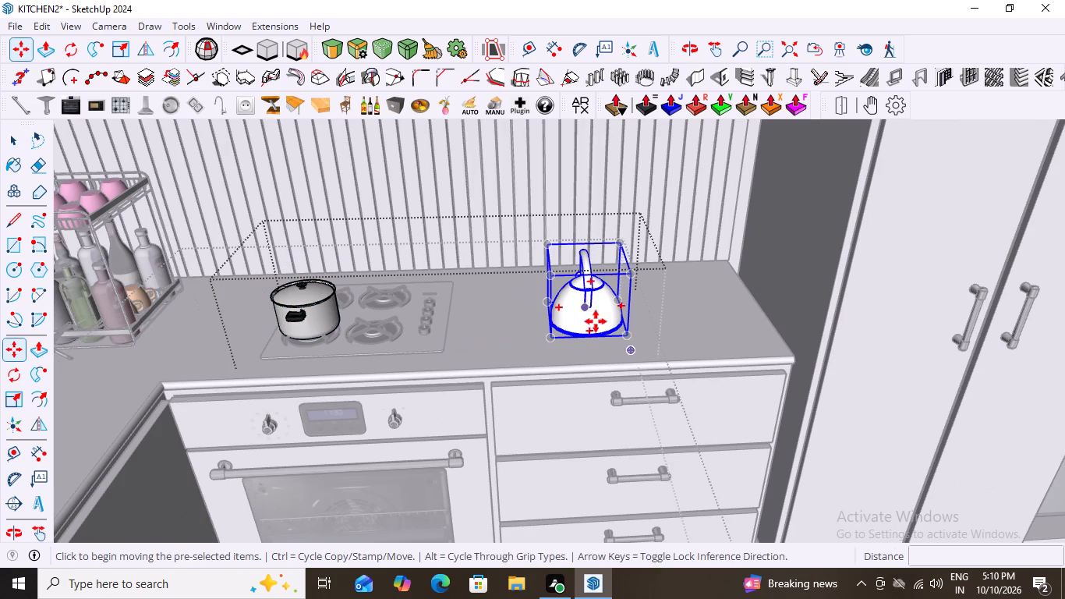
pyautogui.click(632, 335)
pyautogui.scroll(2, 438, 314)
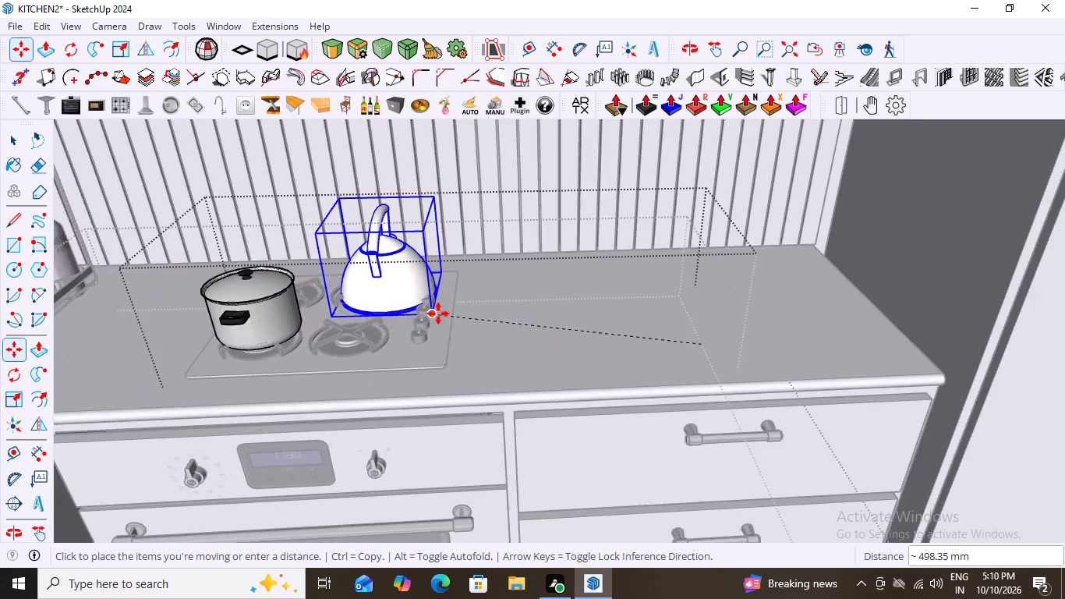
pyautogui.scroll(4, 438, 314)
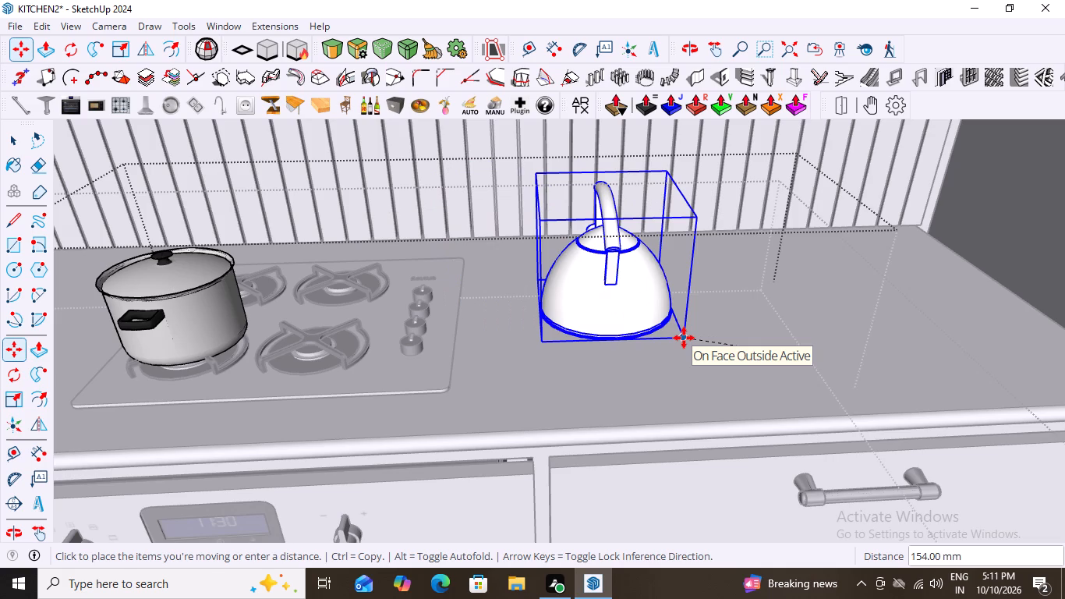
# Scale the kettle down uniformly from its front bottom corner nearest the cooktop.
pyautogui.press('s')
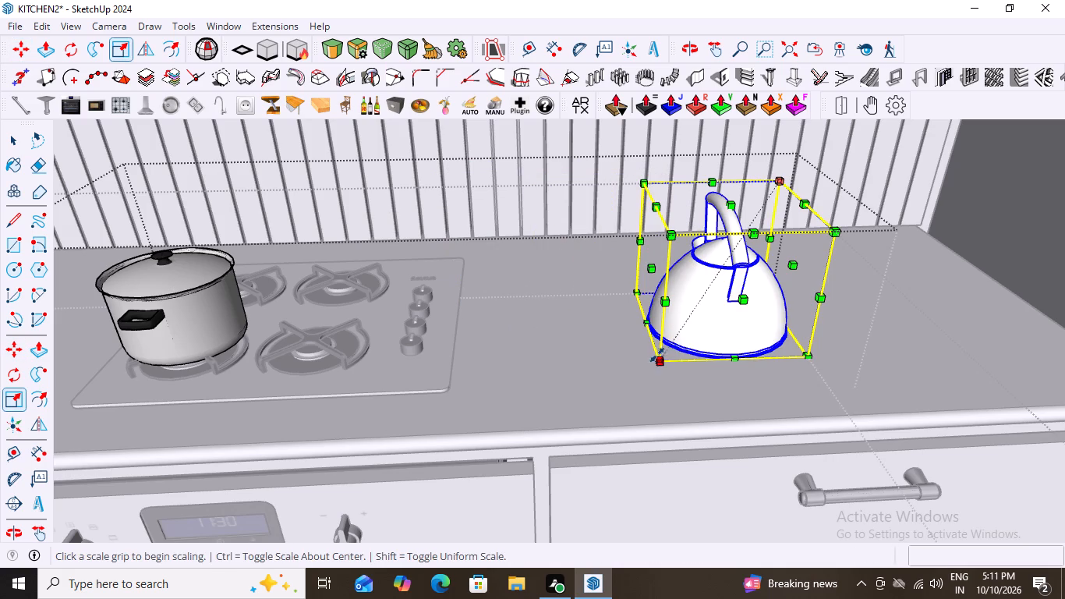
pyautogui.moveTo(662, 356); pyautogui.dragTo(685, 324)
# Move the kettle about 588 mm from the worktop onto the rear burner beside the control knobs.
pyautogui.press('m')
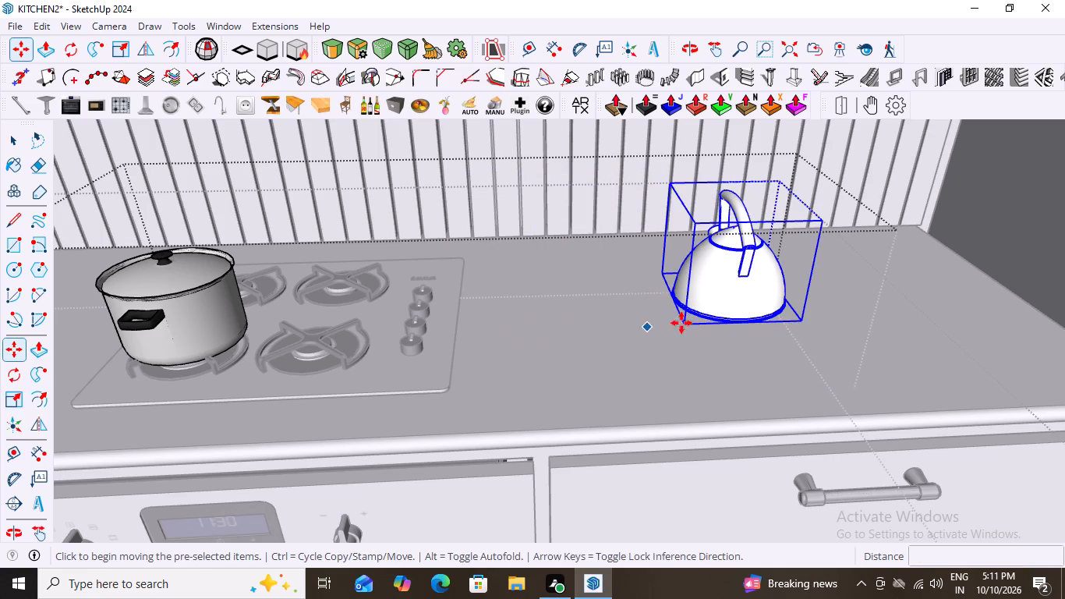
pyautogui.click(801, 321)
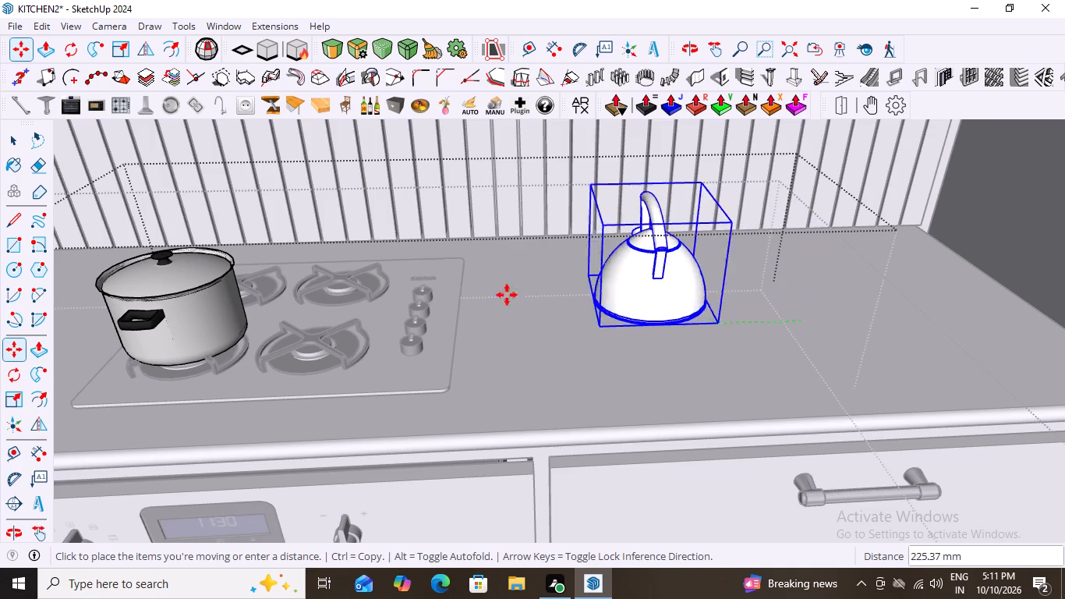
pyautogui.scroll(5, 380, 295)
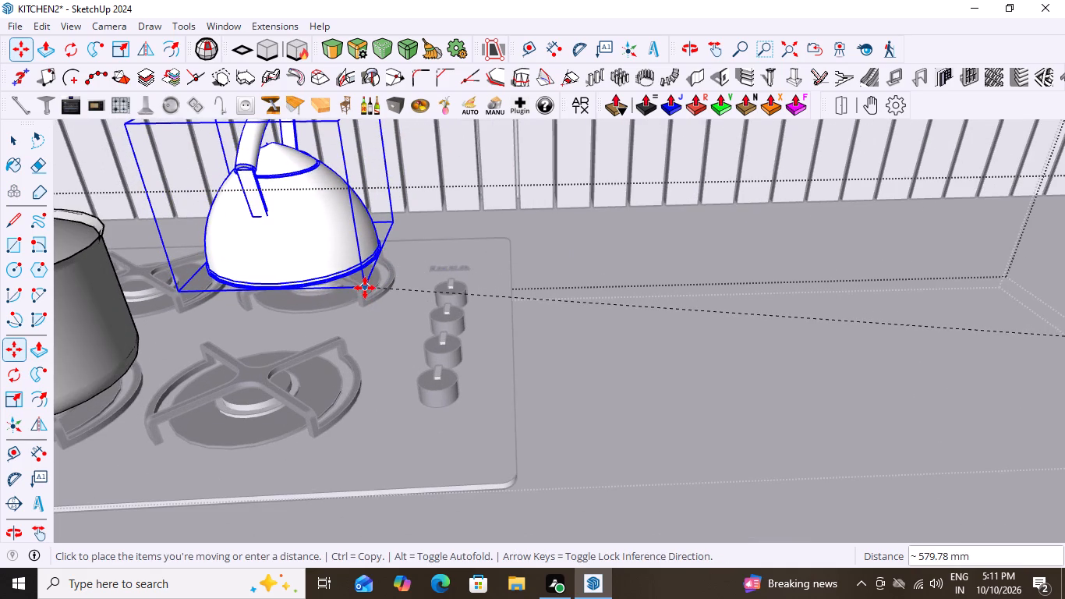
pyautogui.scroll(-2, 366, 288)
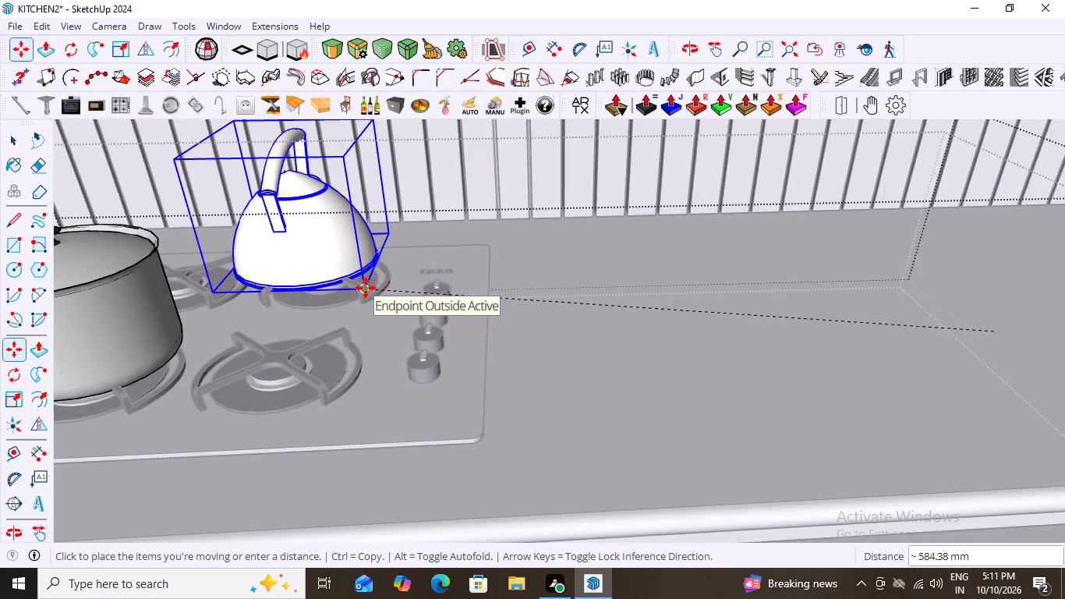
pyautogui.scroll(-2, 366, 288)
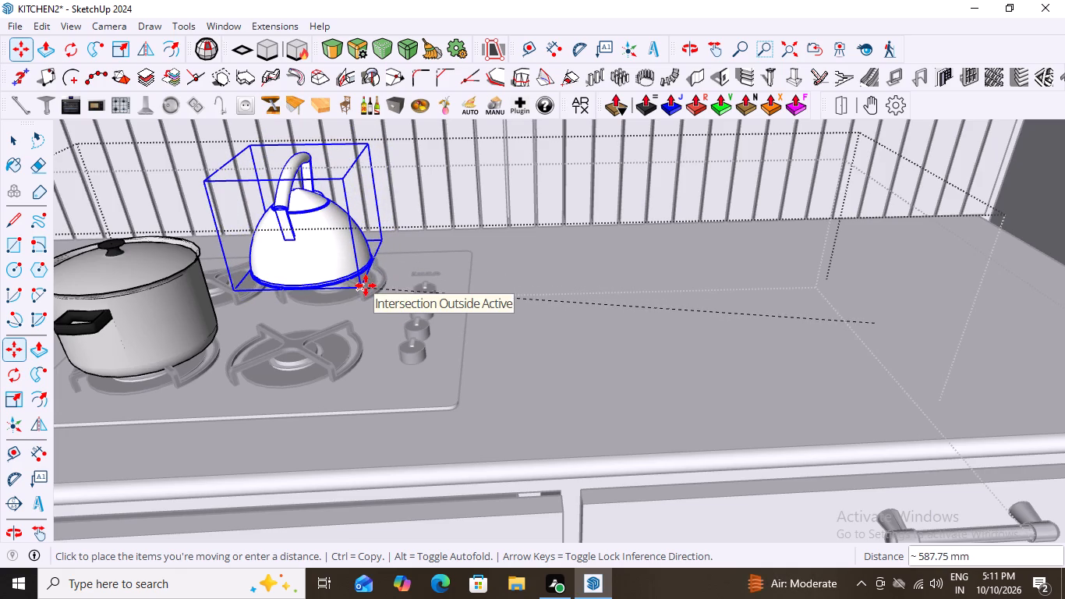
pyautogui.click(366, 285)
# Shift the kettle about 25 mm across the rear burner toward the control knobs.
pyautogui.scroll(-3, 296, 313)
pyautogui.moveTo(421, 321); pyautogui.dragTo(277, 323, button='middle')
pyautogui.scroll(2, 340, 245)
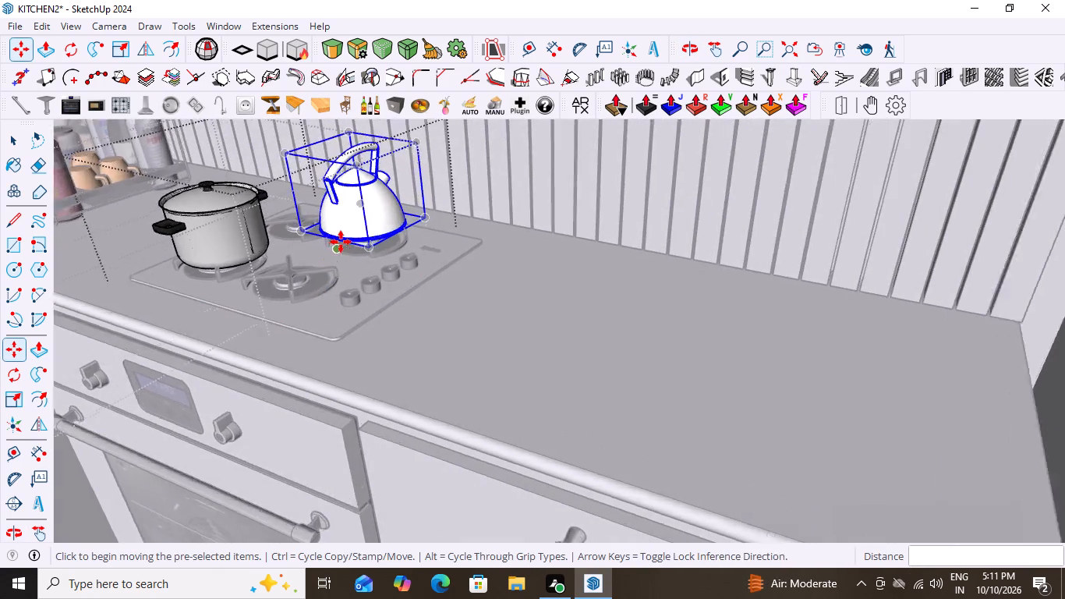
pyautogui.scroll(10, 341, 242)
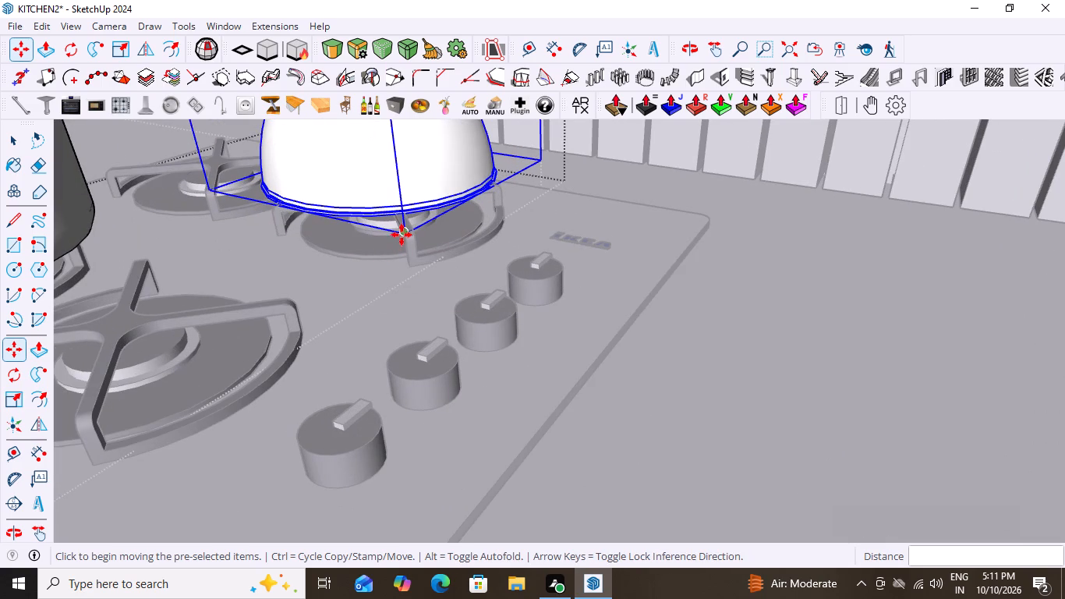
pyautogui.click(402, 234)
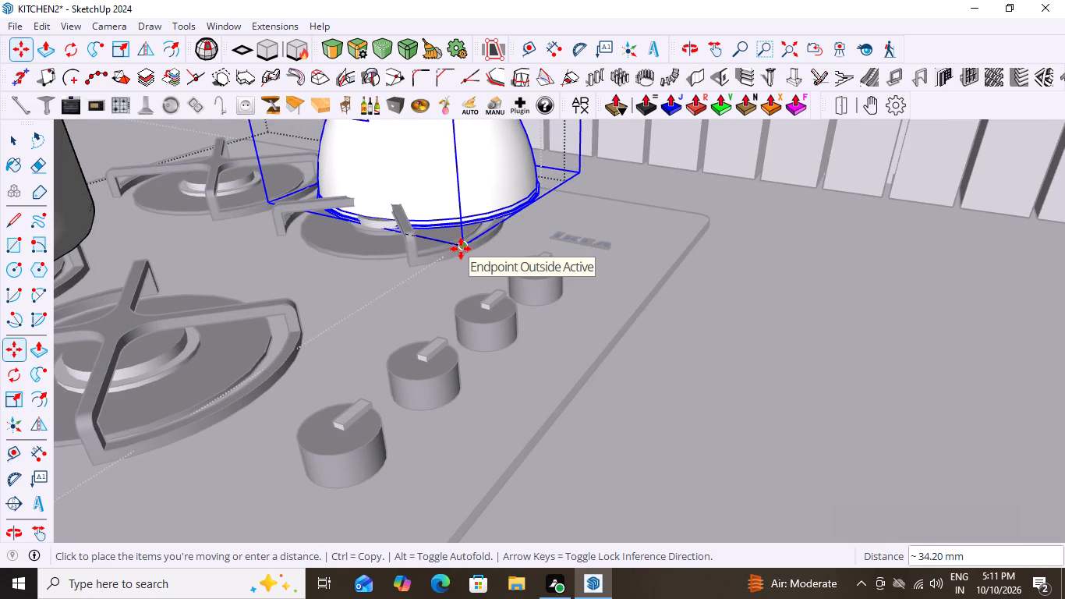
pyautogui.click(450, 245)
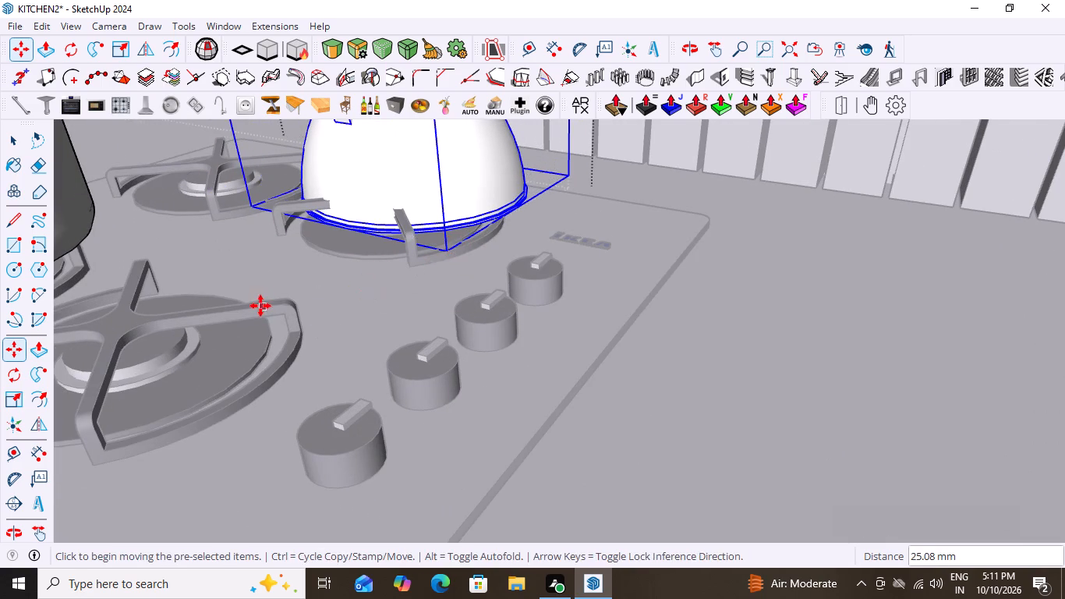
# Scale the kettle down slightly and uniformly from its front bottom corner nearest the pot.
pyautogui.moveTo(260, 306); pyautogui.dragTo(448, 335, button='middle')
pyautogui.scroll(-4, 448, 335)
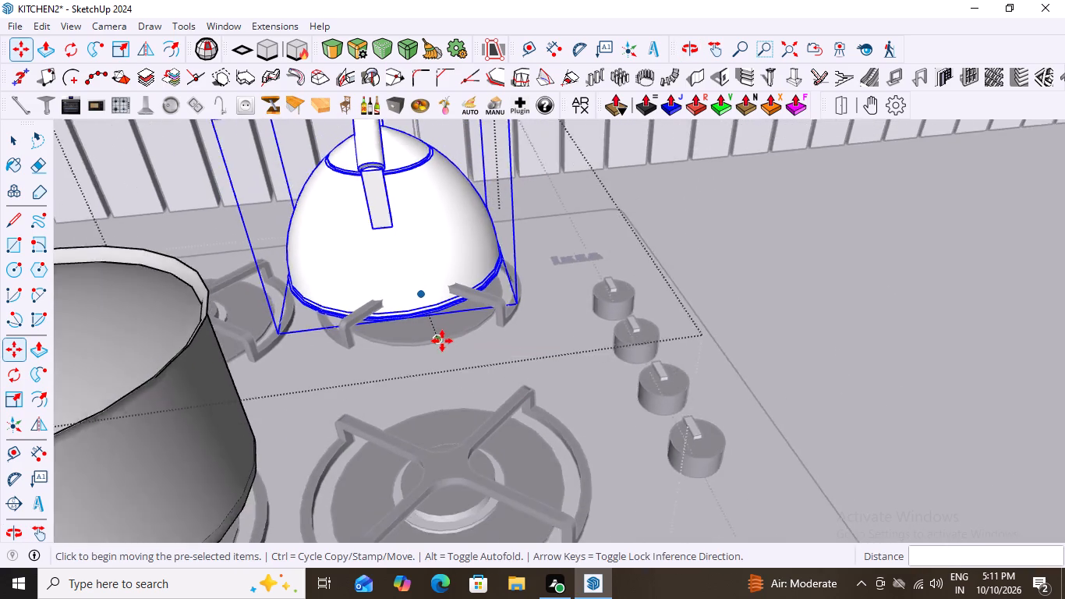
pyautogui.scroll(-3, 442, 341)
pyautogui.scroll(2, 391, 350)
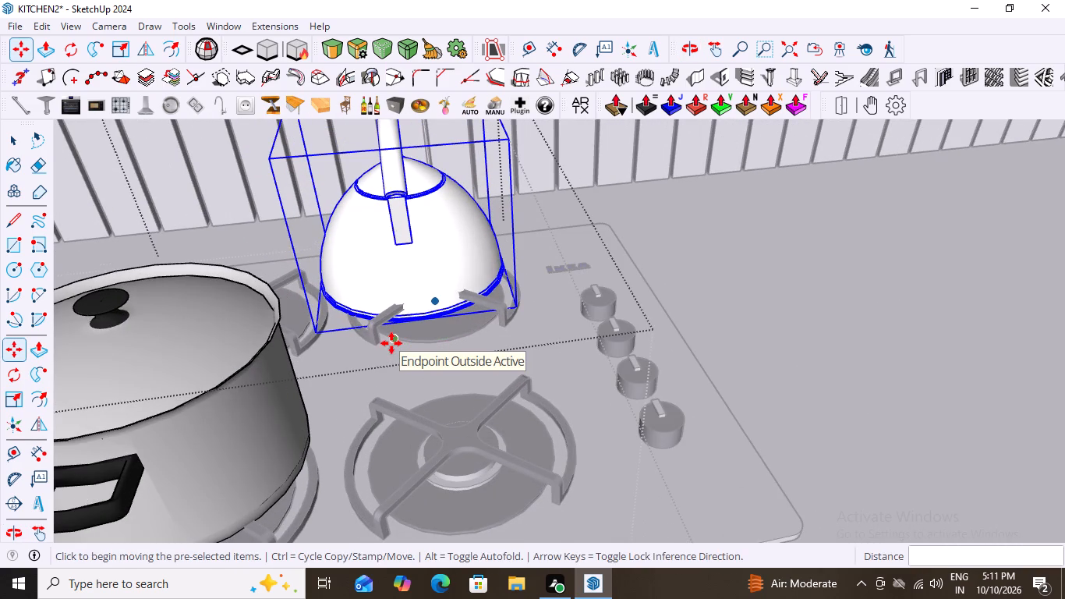
pyautogui.press('s')
pyautogui.moveTo(319, 331); pyautogui.dragTo(346, 322)
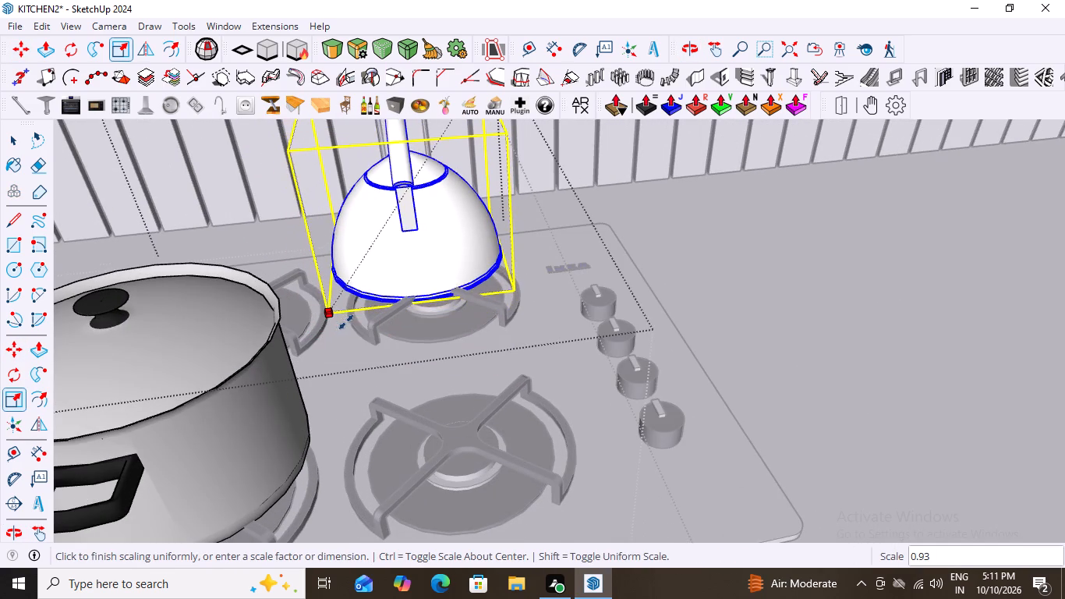
pyautogui.moveTo(346, 322); pyautogui.dragTo(369, 318)
# Move the kettle about 57 mm toward the front of the cooktop over its rear burner, and deselect it.
pyautogui.scroll(-6, 329, 335)
pyautogui.press('space')
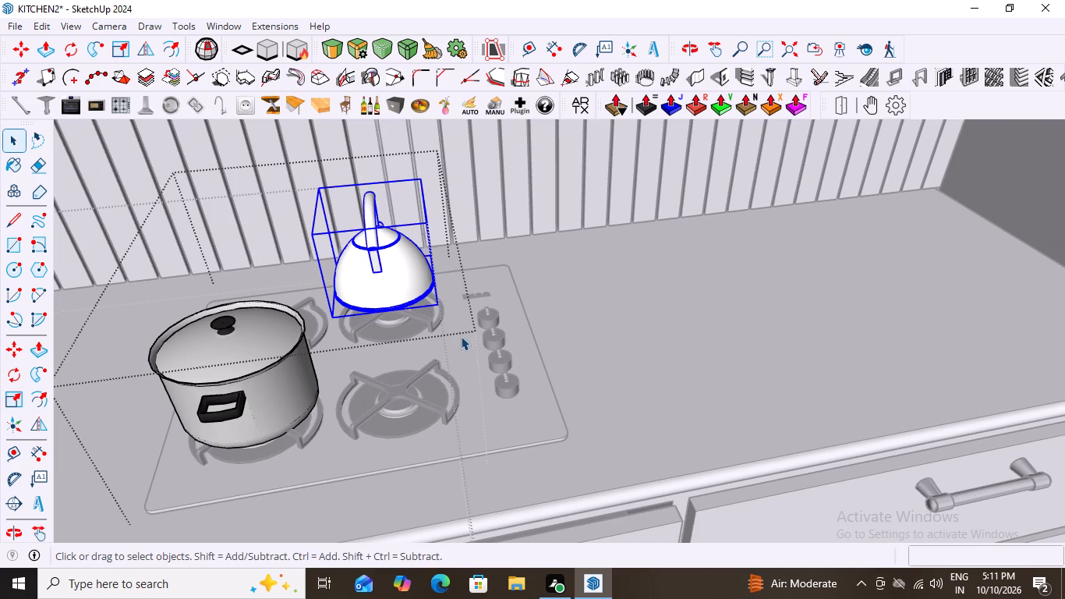
pyautogui.press('m')
pyautogui.moveTo(507, 330); pyautogui.dragTo(306, 291, button='middle')
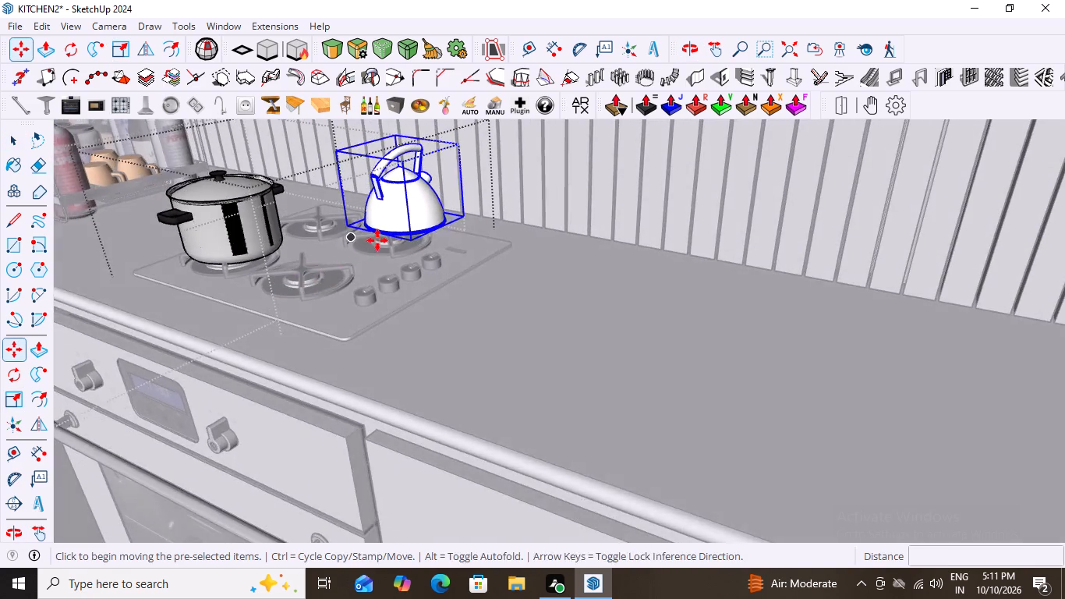
pyautogui.scroll(10, 378, 240)
pyautogui.click(446, 229)
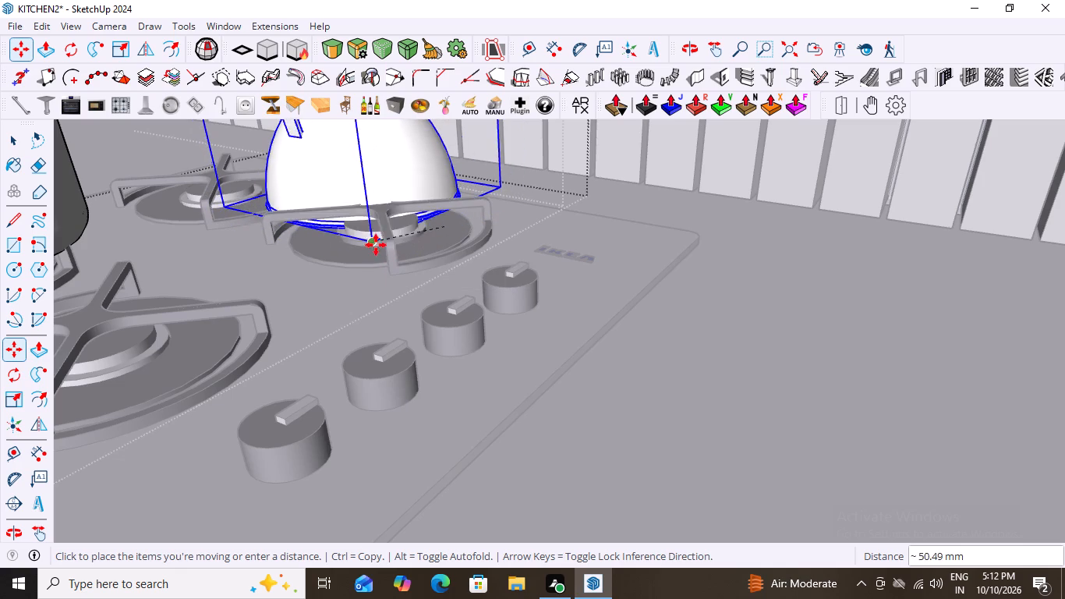
pyautogui.click(368, 254)
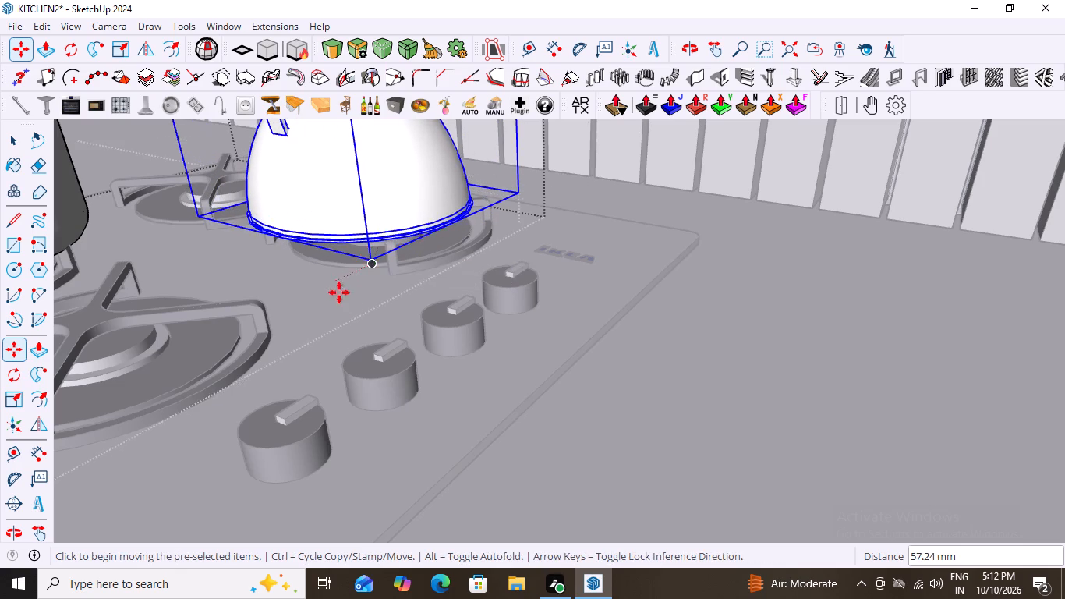
pyautogui.scroll(-11, 348, 304)
pyautogui.moveTo(345, 373); pyautogui.dragTo(404, 385, button='middle')
pyautogui.press('space')
pyautogui.doubleClick(564, 336)
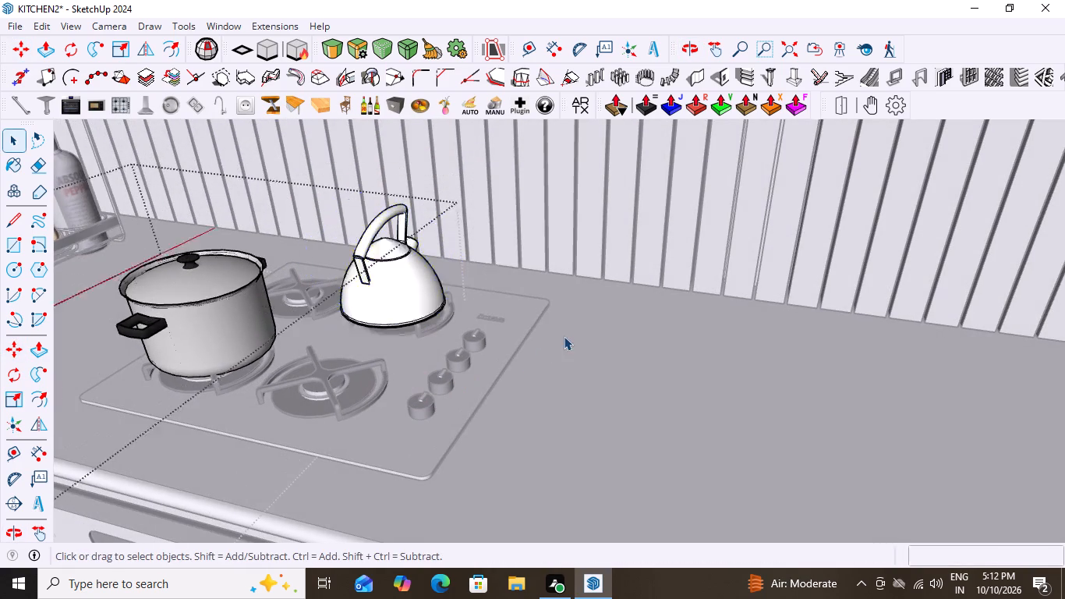
# Examine the kettle and pot on the cooktop, up close and within the whole kitchen with the groups closed.
pyautogui.scroll(-5, 379, 296)
pyautogui.moveTo(431, 335); pyautogui.dragTo(476, 343, button='middle')
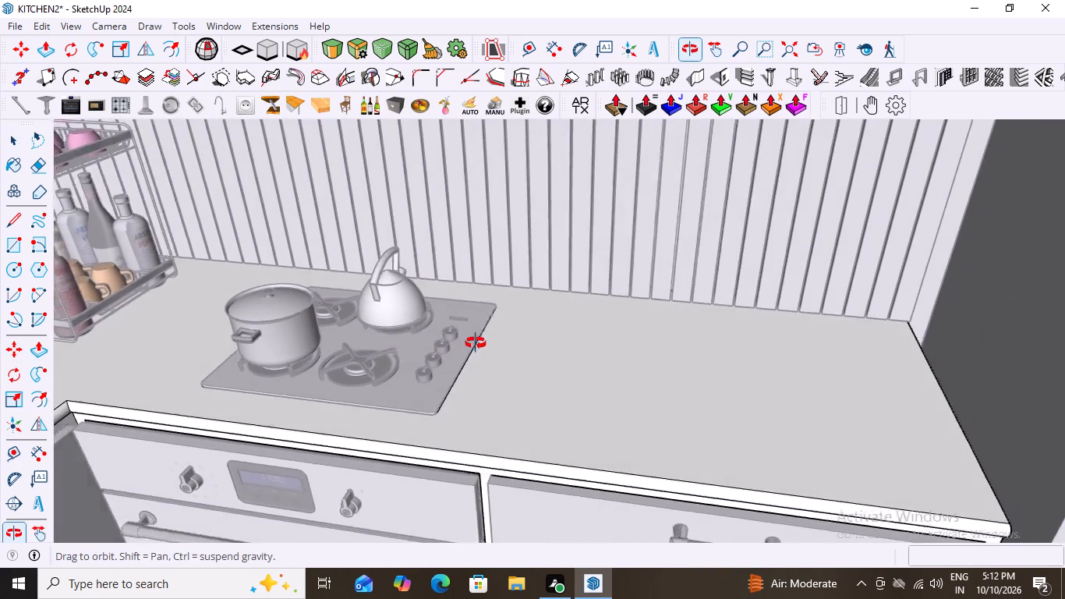
pyautogui.moveTo(476, 343); pyautogui.dragTo(495, 363, button='middle')
pyautogui.scroll(9, 394, 353)
pyautogui.click(408, 331)
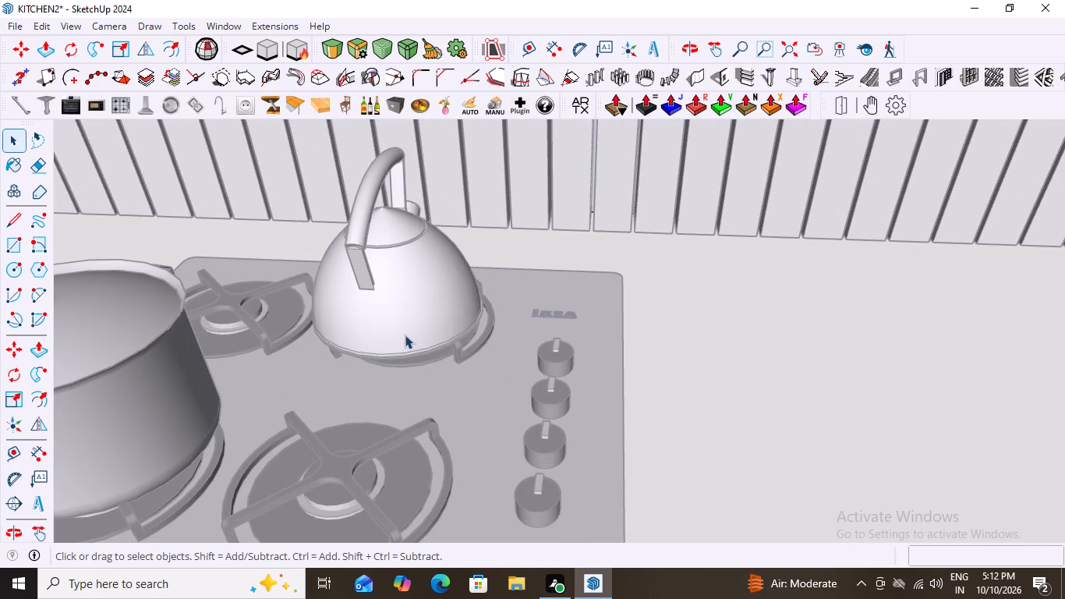
pyautogui.scroll(-20, 366, 333)
pyautogui.scroll(-6, 366, 333)
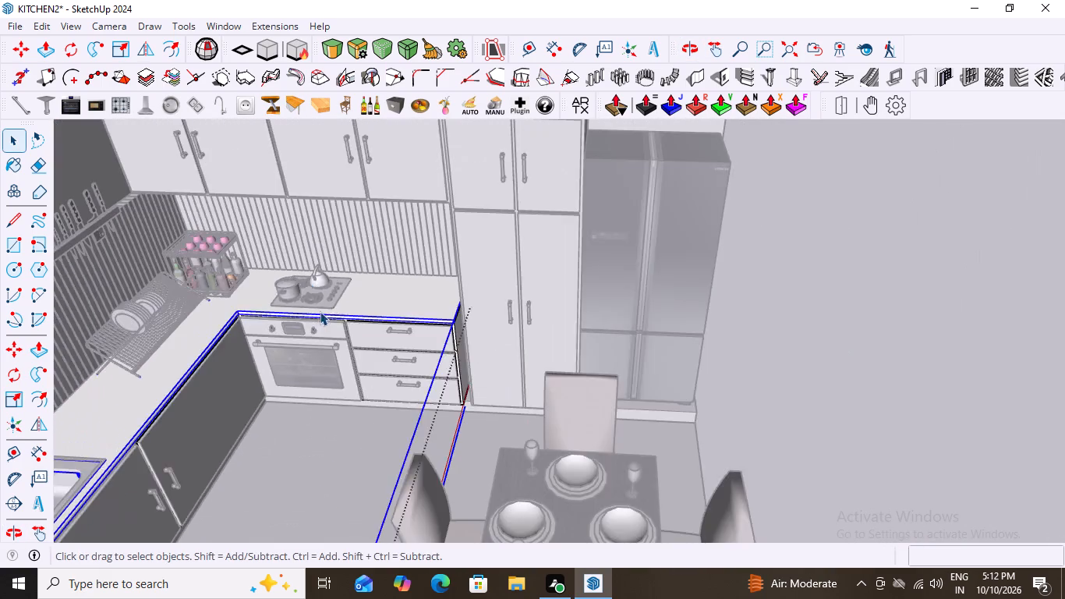
pyautogui.scroll(-2, 320, 311)
pyautogui.doubleClick(632, 243)
pyautogui.scroll(6, 332, 291)
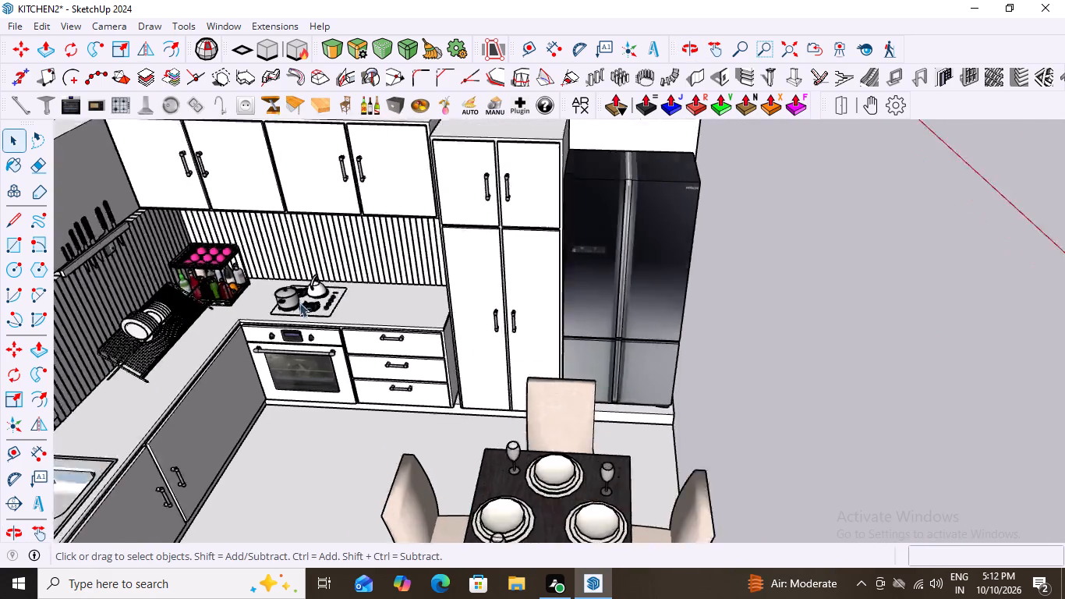
pyautogui.scroll(20, 299, 303)
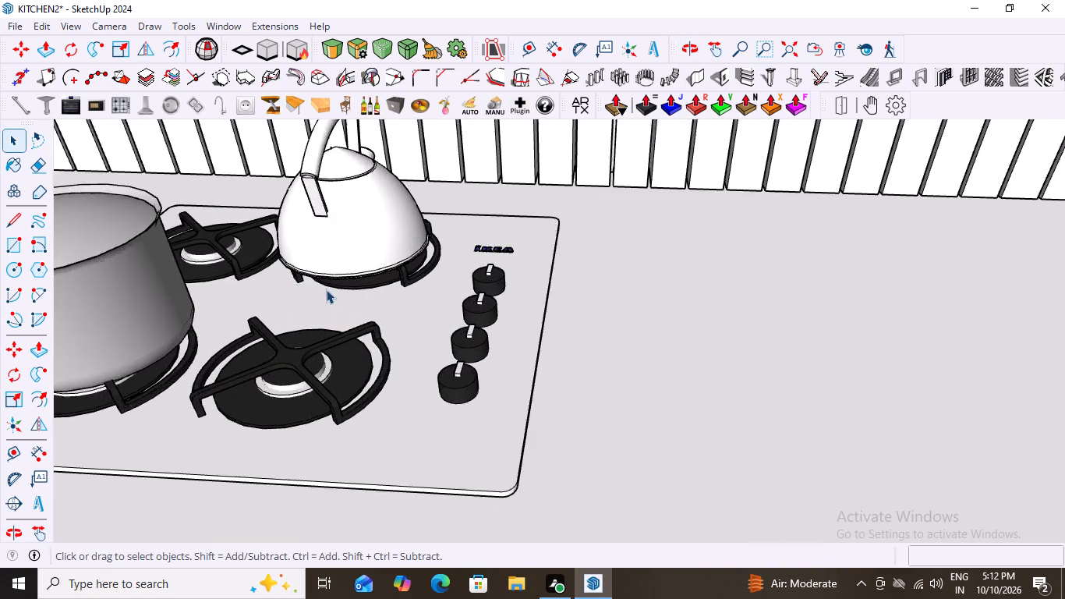
# Inside the nested cookware group, move only the kettle about 11 mm toward the slatted backsplash, and deselect it.
pyautogui.scroll(3, 344, 287)
pyautogui.click(353, 235)
pyautogui.doubleClick(352, 236)
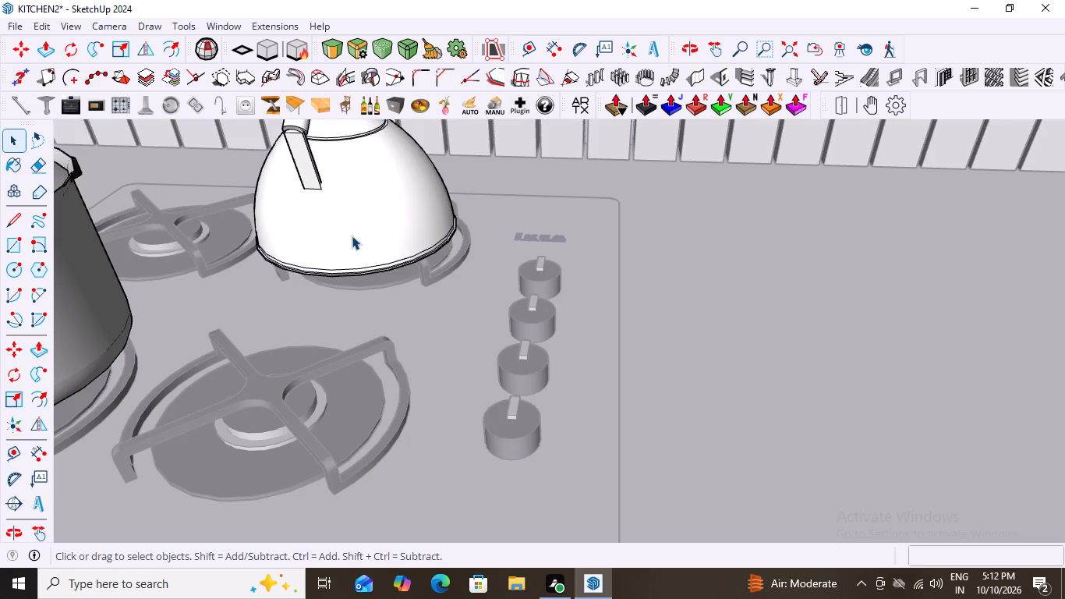
pyautogui.click(352, 236)
pyautogui.doubleClick(352, 236)
pyautogui.click(352, 236)
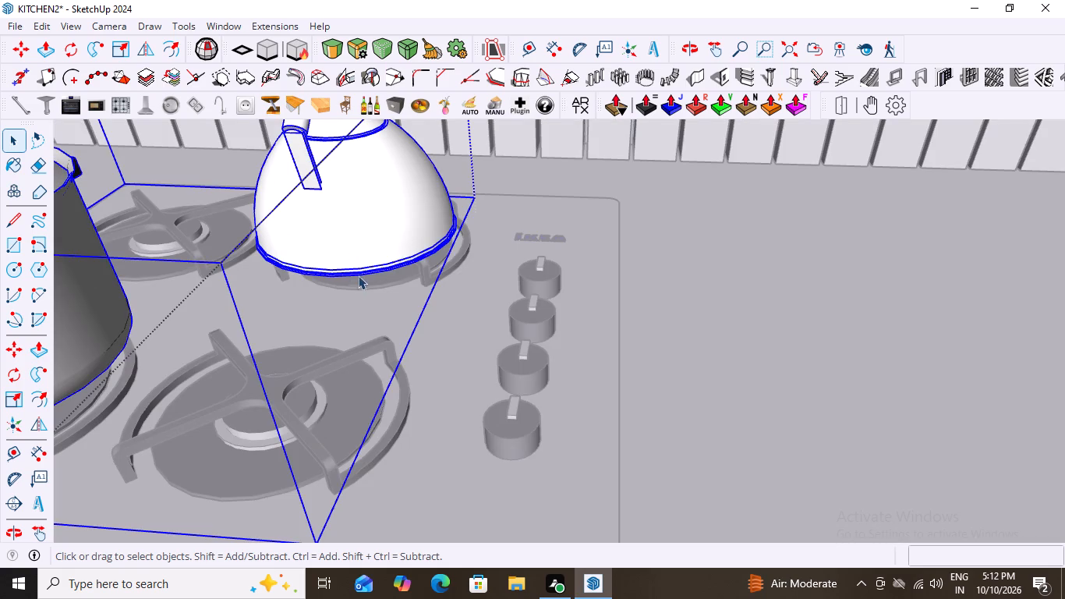
pyautogui.doubleClick(359, 236)
pyautogui.click(359, 236)
pyautogui.scroll(-1, 385, 322)
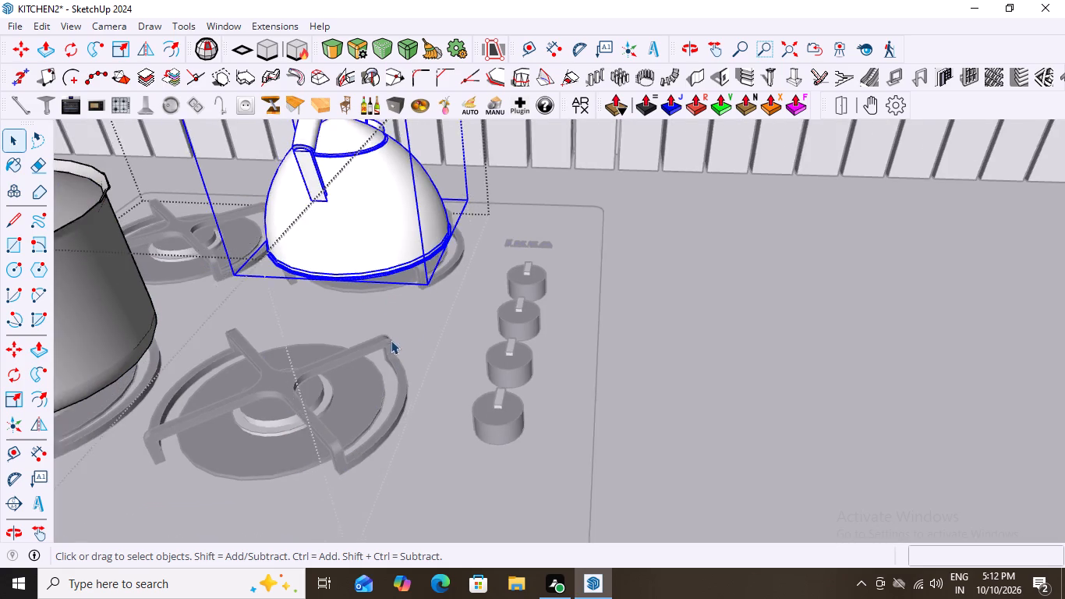
pyautogui.moveTo(388, 340); pyautogui.dragTo(437, 266, button='middle')
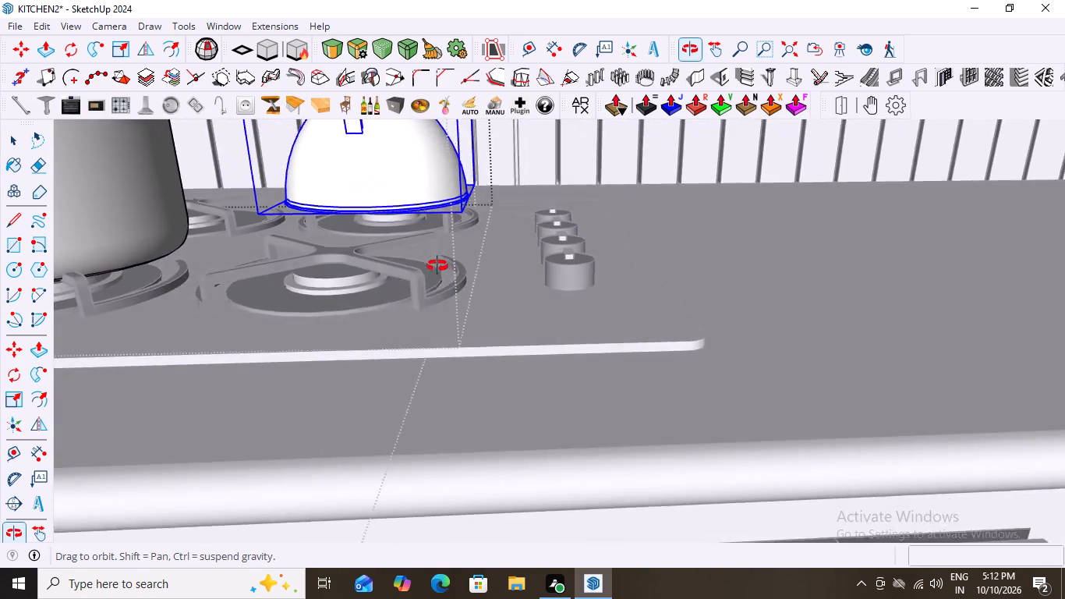
pyautogui.moveTo(437, 266); pyautogui.dragTo(430, 332, button='middle')
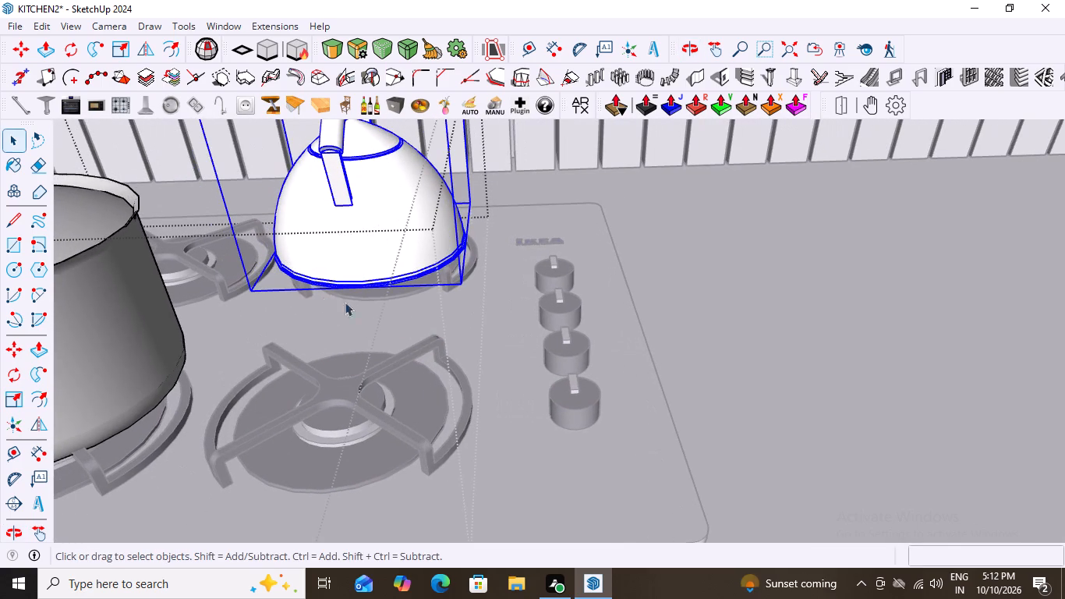
pyautogui.press('m')
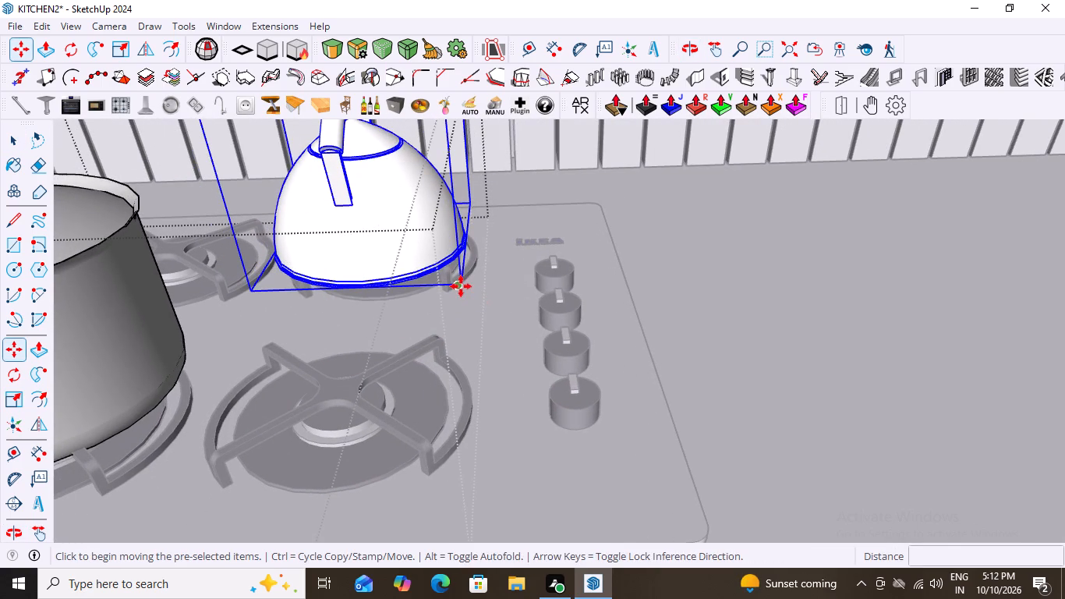
pyautogui.click(461, 285)
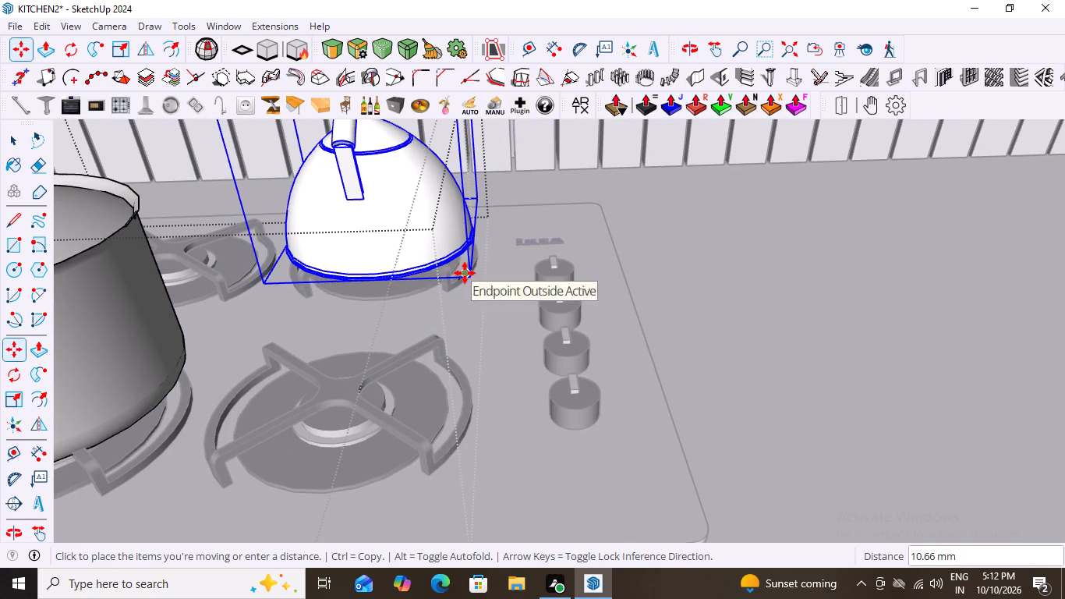
pyautogui.click(466, 273)
pyautogui.scroll(-7, 334, 304)
pyautogui.press('space')
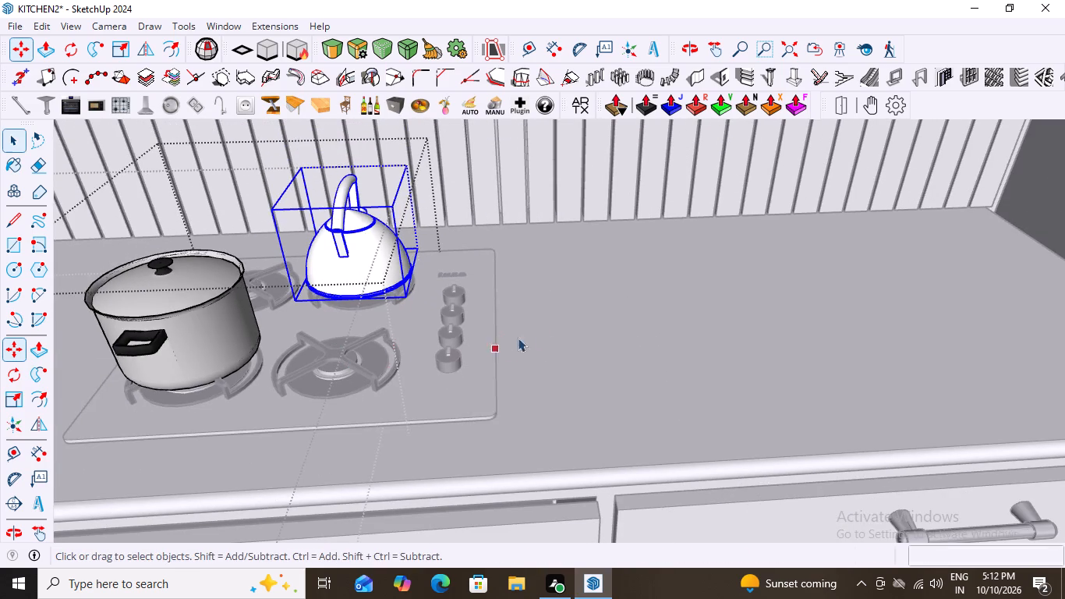
pyautogui.click(549, 328)
# Examine from several angles how the kettle sits on the rear burner's grate, including from low down and above.
pyautogui.moveTo(427, 340); pyautogui.dragTo(277, 299, button='middle')
pyautogui.scroll(8, 378, 214)
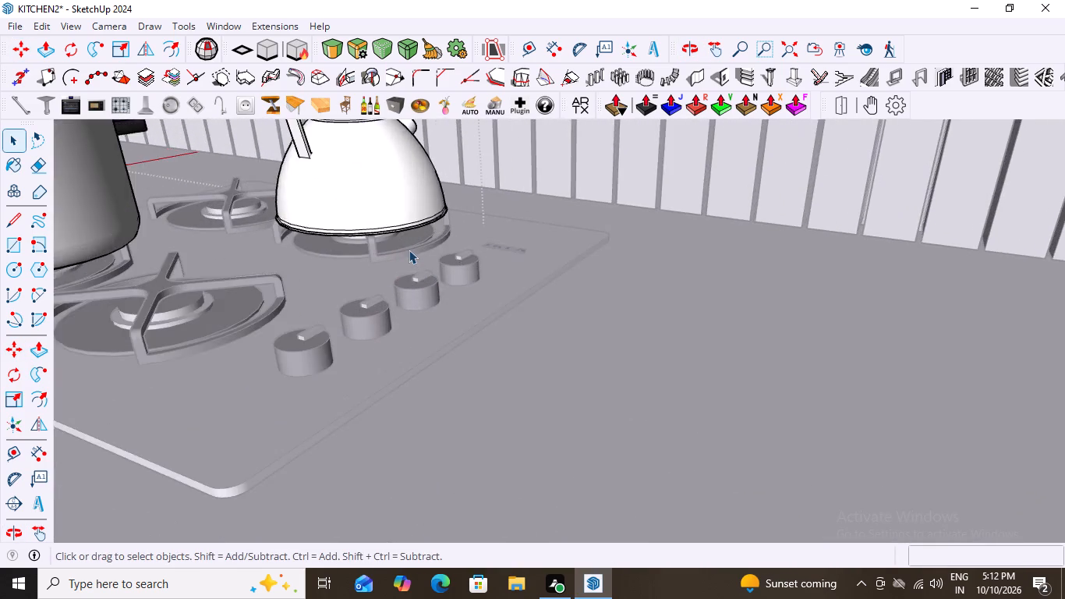
pyautogui.scroll(3, 409, 250)
pyautogui.moveTo(405, 231); pyautogui.dragTo(356, 195, button='middle')
pyautogui.scroll(1, 355, 186)
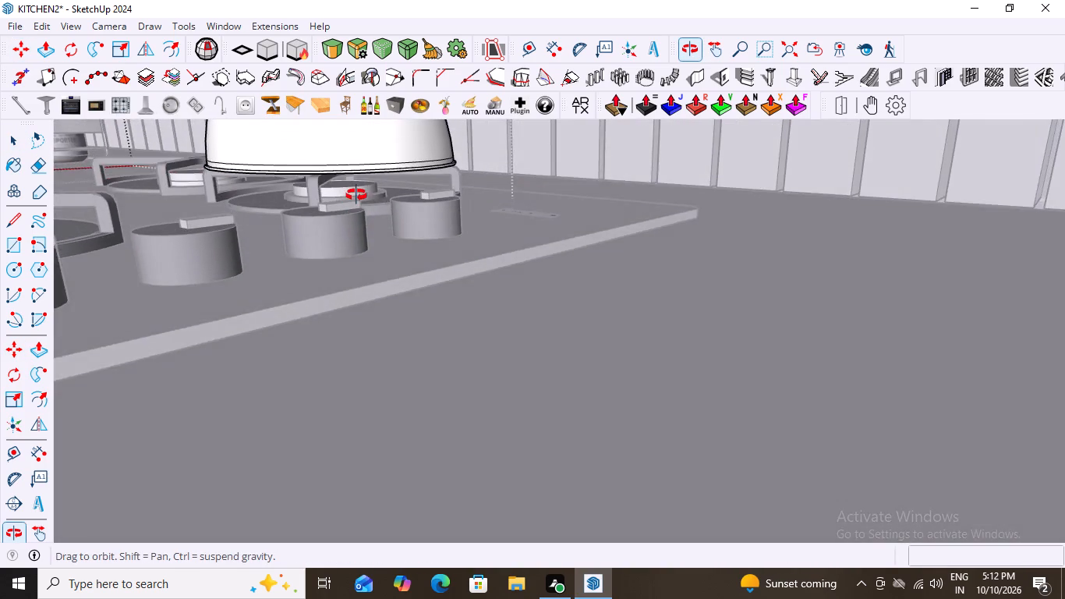
pyautogui.moveTo(356, 195); pyautogui.dragTo(582, 338, button='middle')
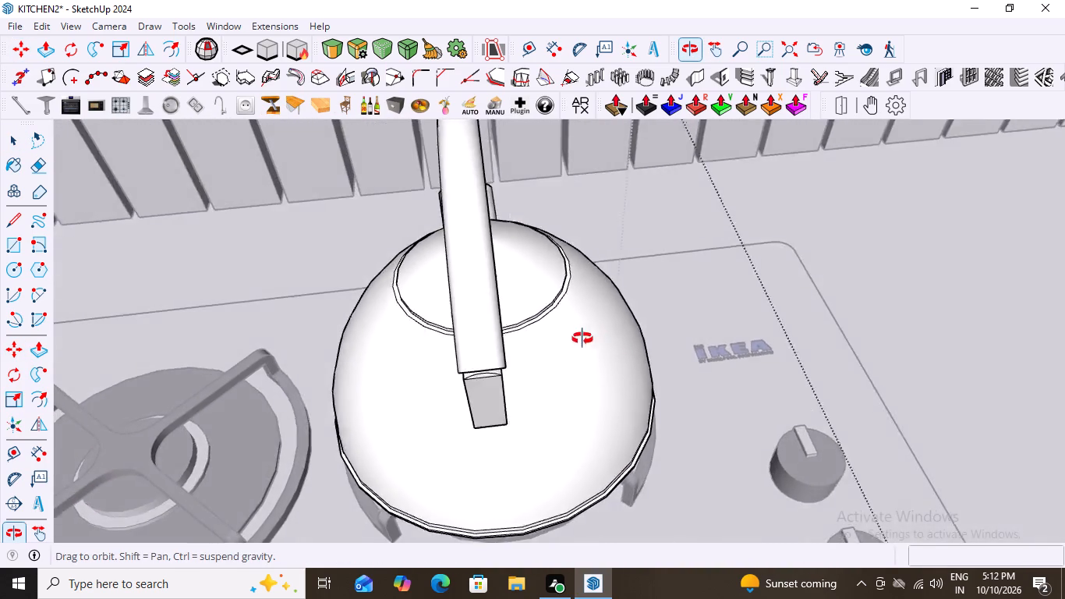
pyautogui.moveTo(582, 338); pyautogui.dragTo(835, 314, button='middle')
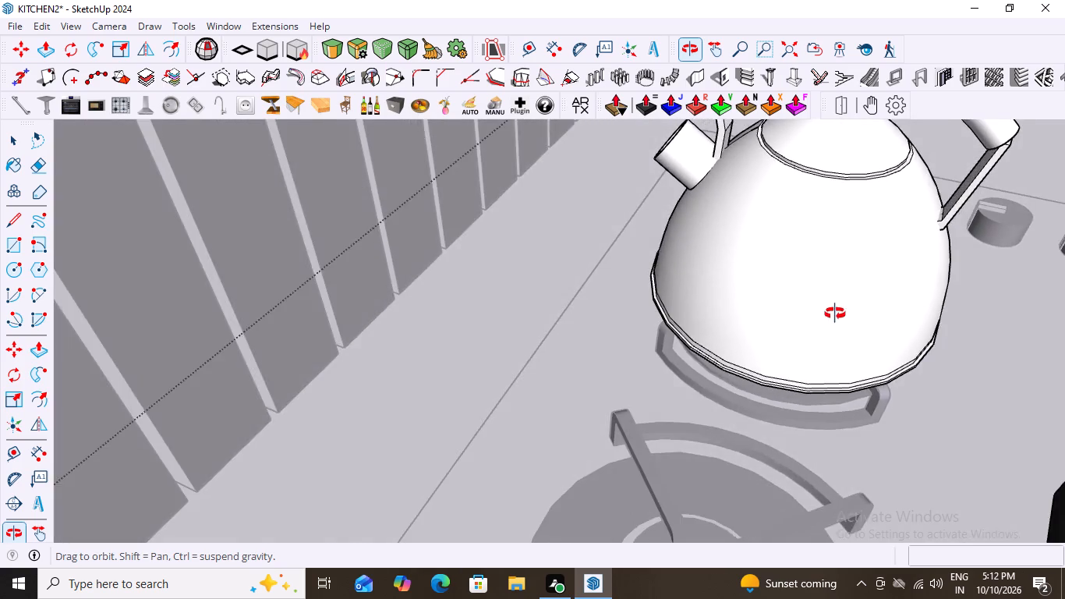
pyautogui.moveTo(835, 314); pyautogui.dragTo(518, 233, button='middle')
pyautogui.scroll(-20, 518, 233)
pyautogui.scroll(-6, 518, 233)
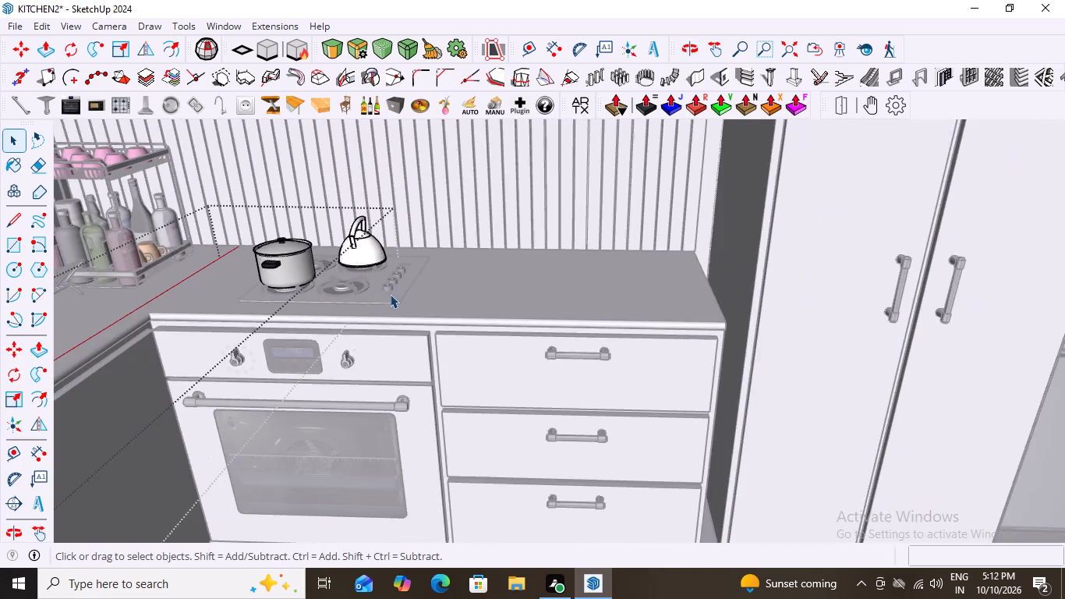
# Close the open nested cookware groups to return to the top level of the kitchen model.
pyautogui.scroll(-17, 390, 294)
pyautogui.press('space')
pyautogui.doubleClick(723, 218)
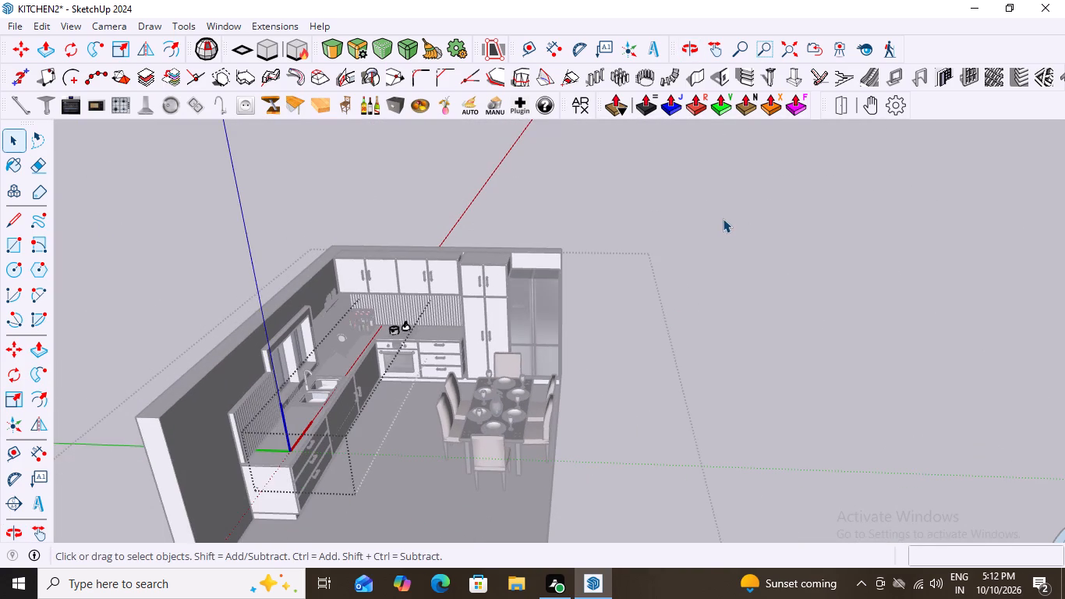
pyautogui.tripleClick(726, 229)
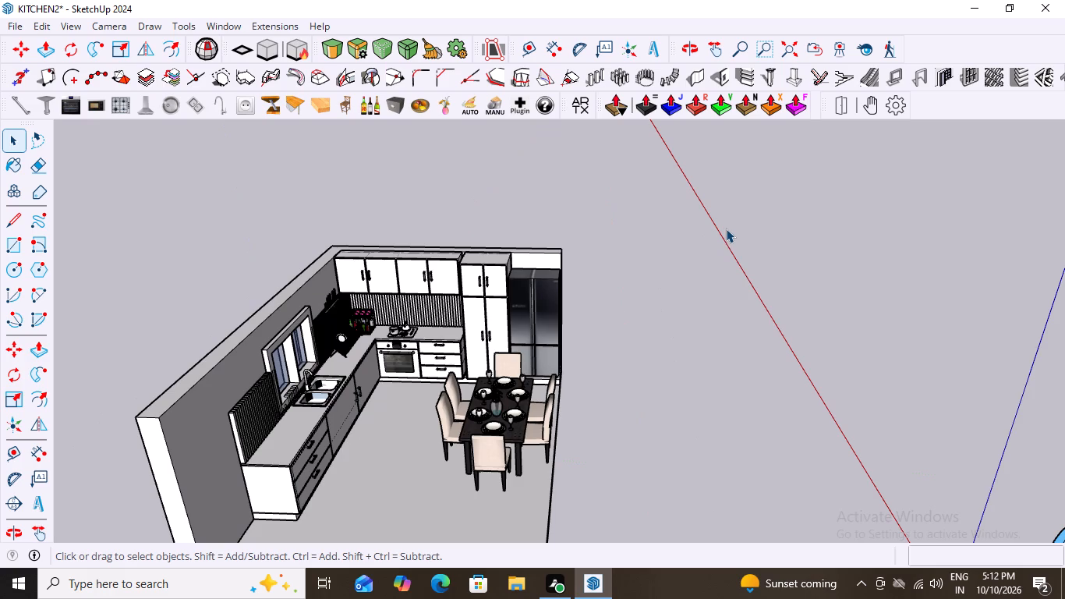
# Examine the pot and kettle on the cooktop burners up close from the front and from an angle.
pyautogui.scroll(15, 341, 405)
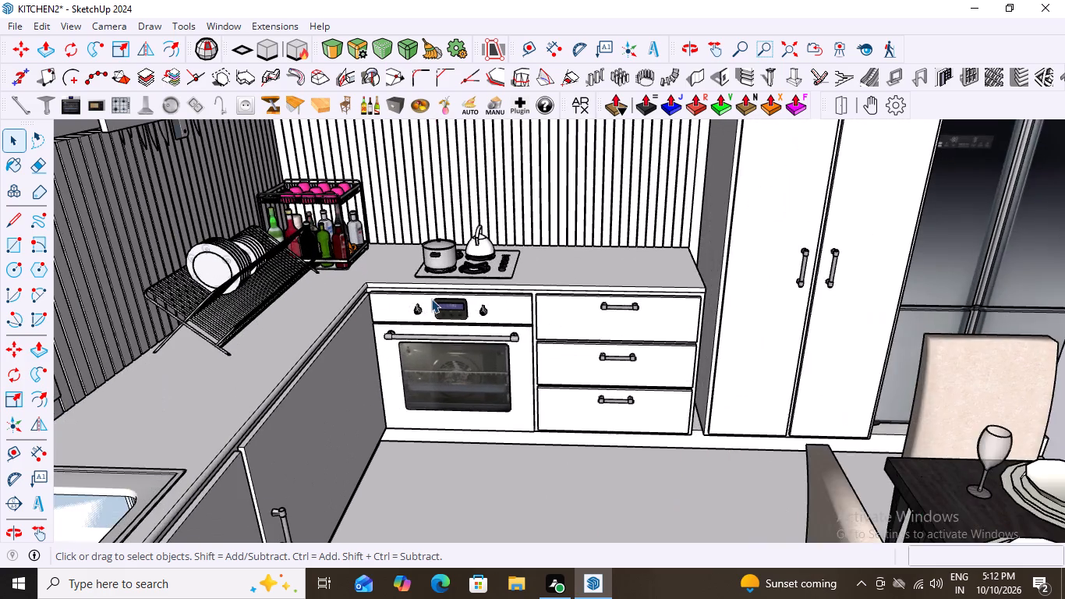
pyautogui.scroll(14, 431, 299)
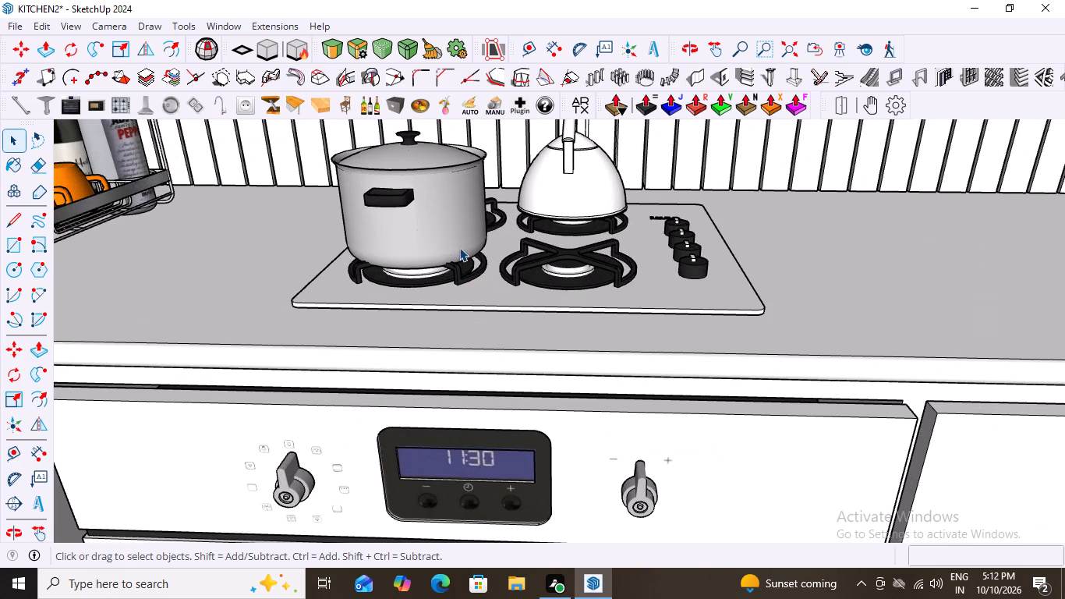
pyautogui.scroll(-3, 433, 324)
pyautogui.moveTo(453, 342); pyautogui.dragTo(320, 370, button='middle')
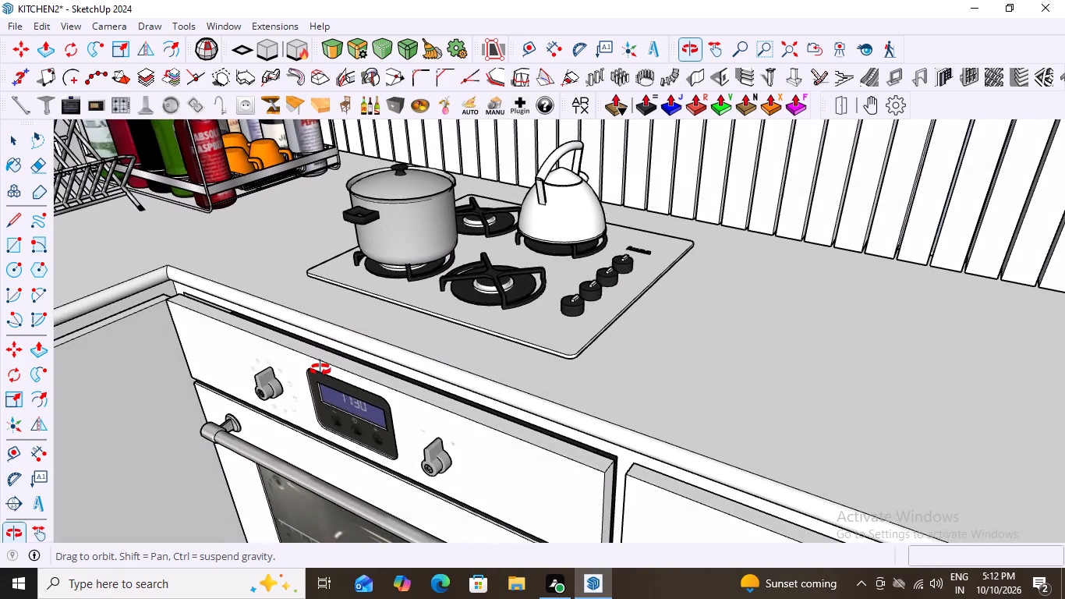
pyautogui.moveTo(320, 370); pyautogui.dragTo(409, 378, button='middle')
pyautogui.scroll(-3, 384, 284)
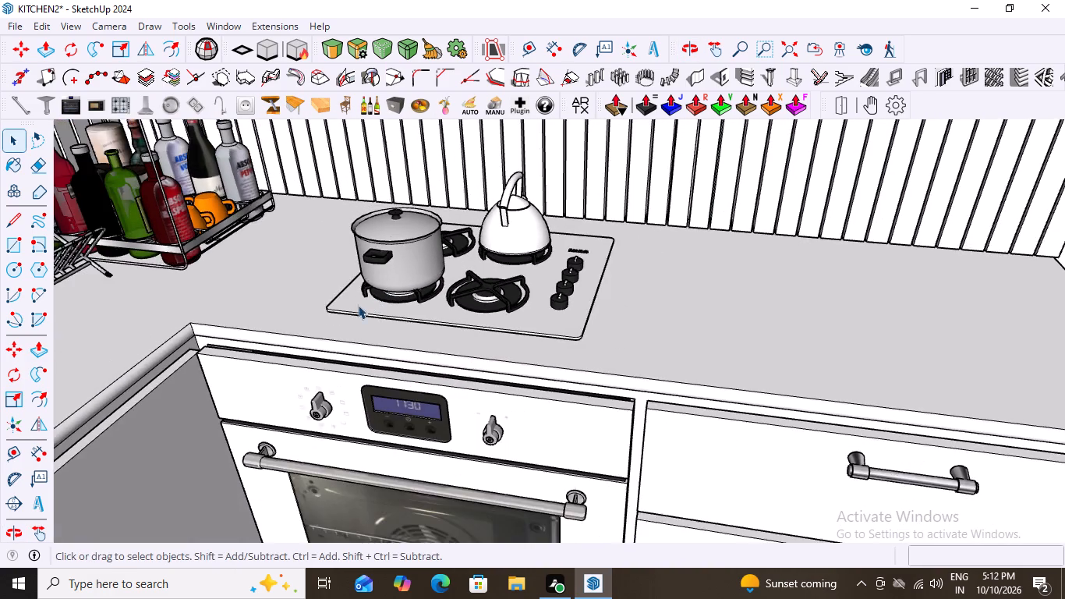
pyautogui.scroll(-4, 358, 305)
pyautogui.scroll(-14, 430, 398)
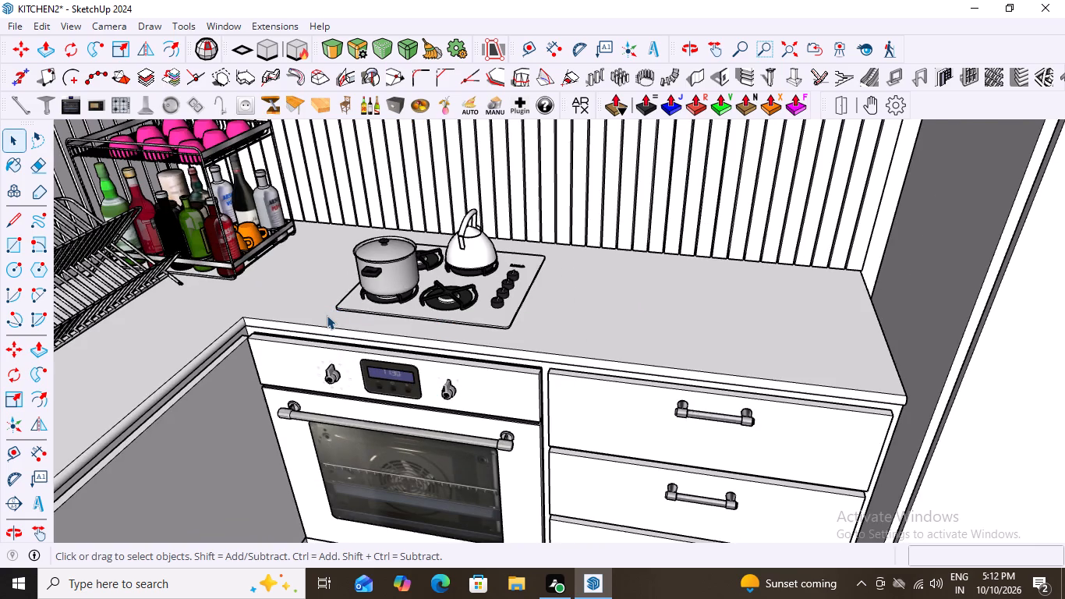
pyautogui.scroll(-12, 374, 268)
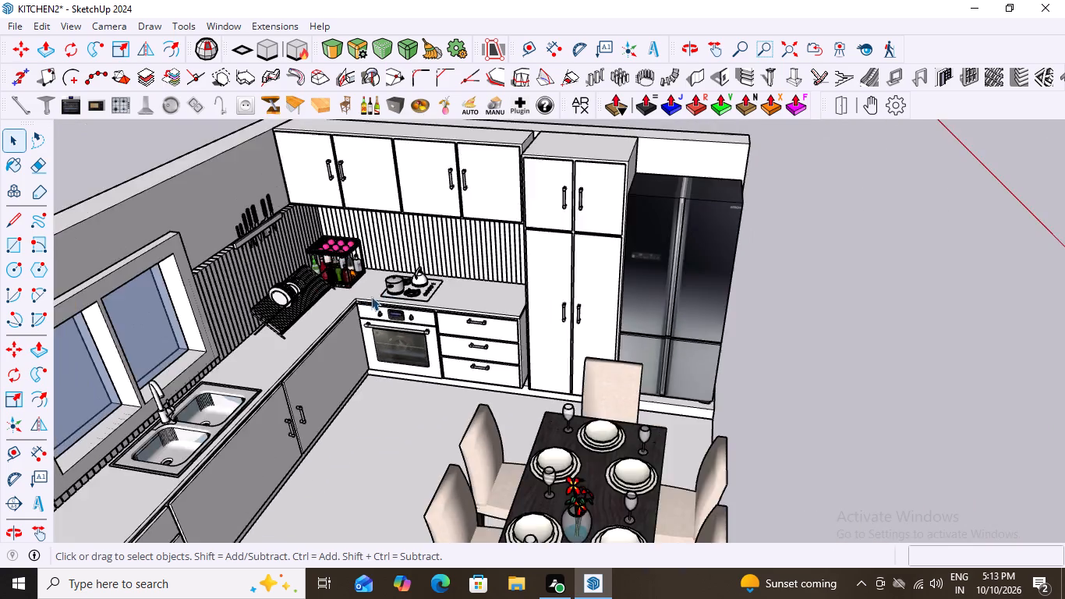
# Review the whole furnished kitchen from several angles, including the cabinets, sink run, cooktop corner, refrigerator and dining set.
pyautogui.scroll(-7, 371, 296)
pyautogui.doubleClick(766, 224)
pyautogui.moveTo(710, 325); pyautogui.dragTo(555, 363, button='middle')
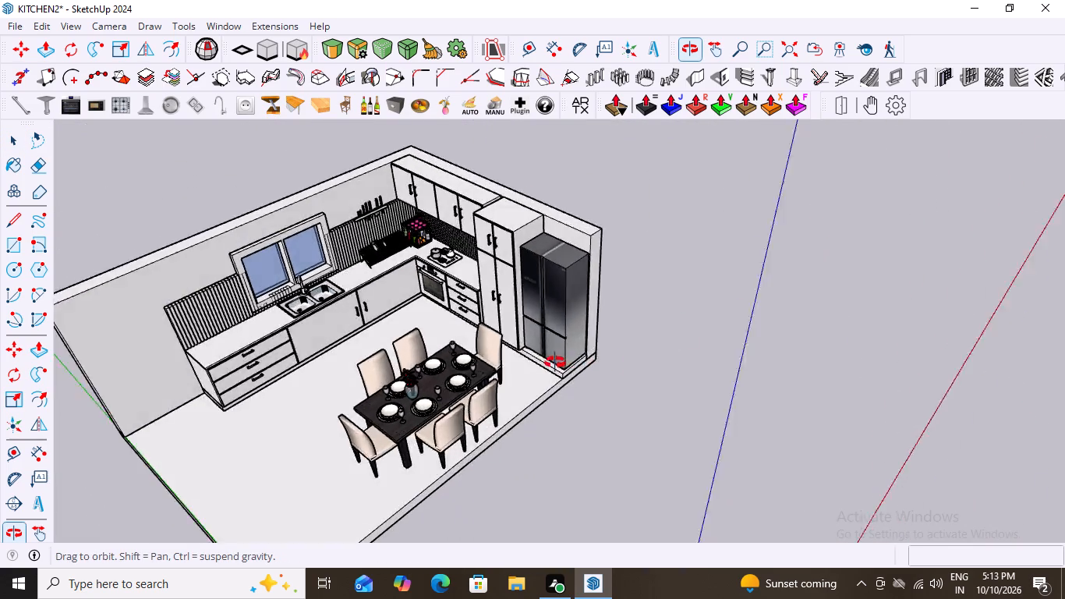
pyautogui.moveTo(555, 363); pyautogui.dragTo(487, 271, button='middle')
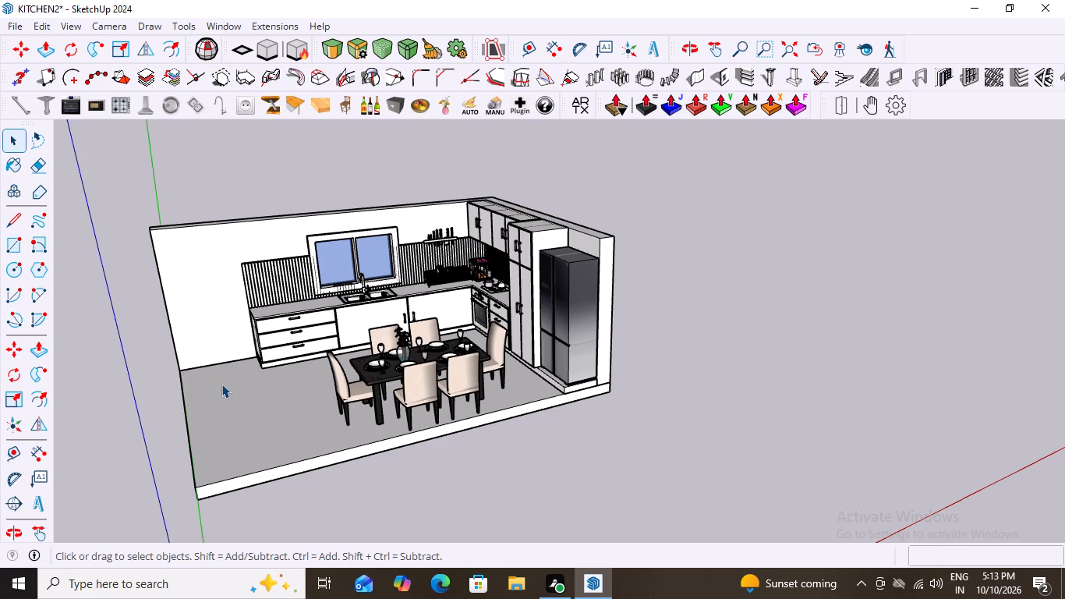
pyautogui.scroll(2, 235, 349)
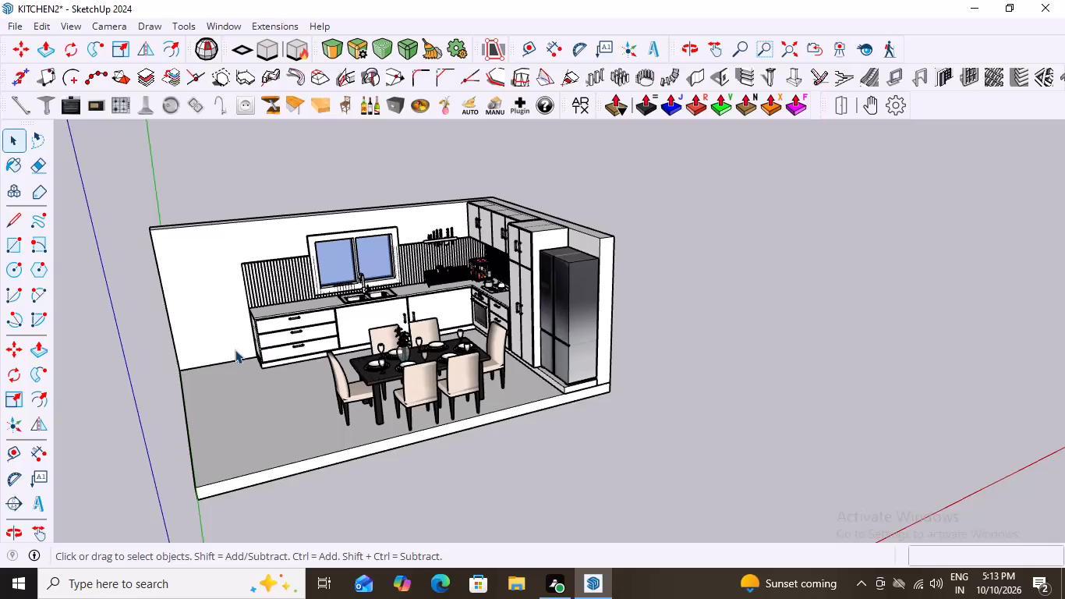
pyautogui.moveTo(234, 335); pyautogui.dragTo(431, 345, button='middle')
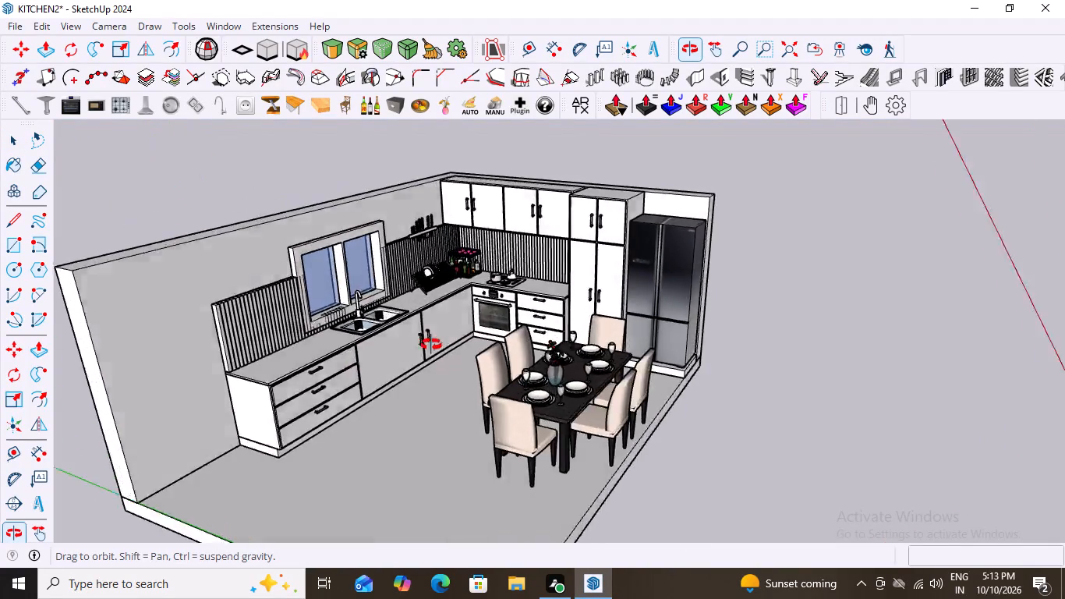
pyautogui.moveTo(431, 345); pyautogui.dragTo(489, 292, button='middle')
pyautogui.scroll(-5, 489, 292)
pyautogui.moveTo(456, 404); pyautogui.dragTo(433, 442, button='middle')
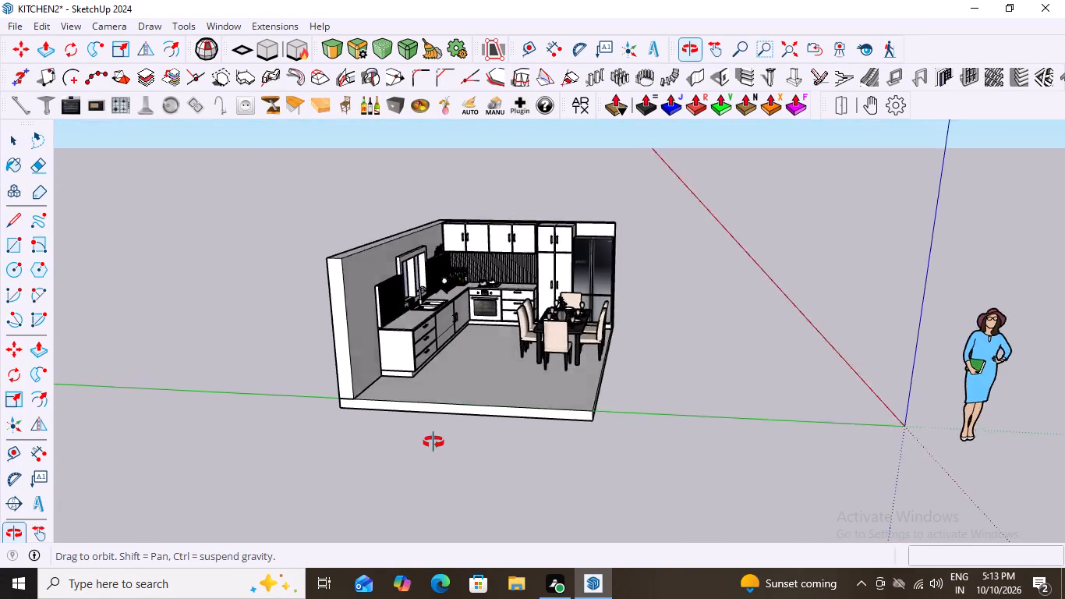
pyautogui.moveTo(433, 442); pyautogui.dragTo(306, 496, button='middle')
pyautogui.scroll(-1, 171, 430)
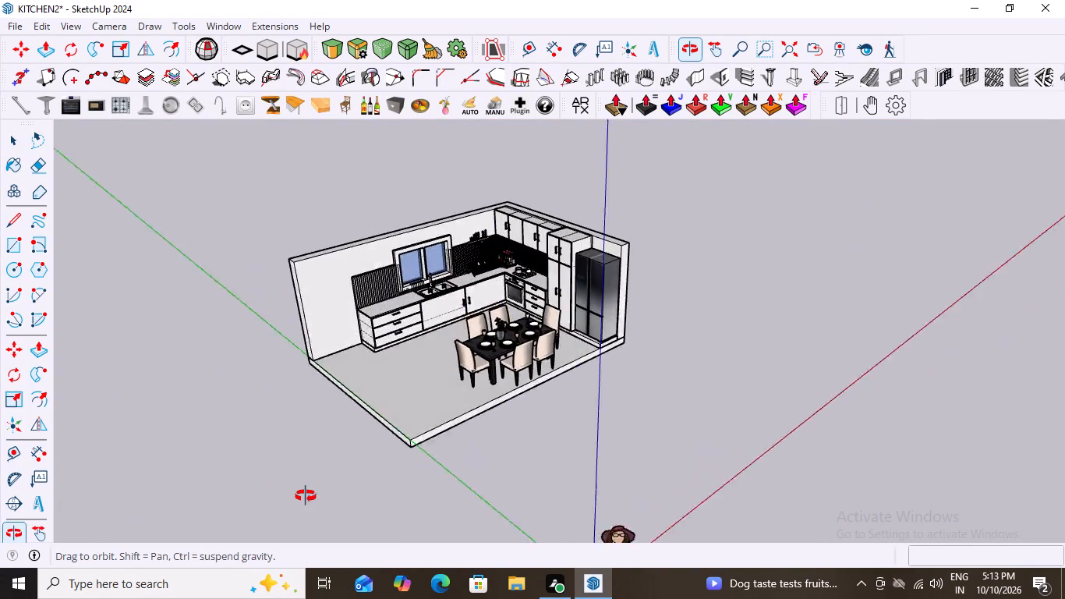
pyautogui.moveTo(306, 496); pyautogui.dragTo(253, 489, button='middle')
pyautogui.scroll(5, 336, 325)
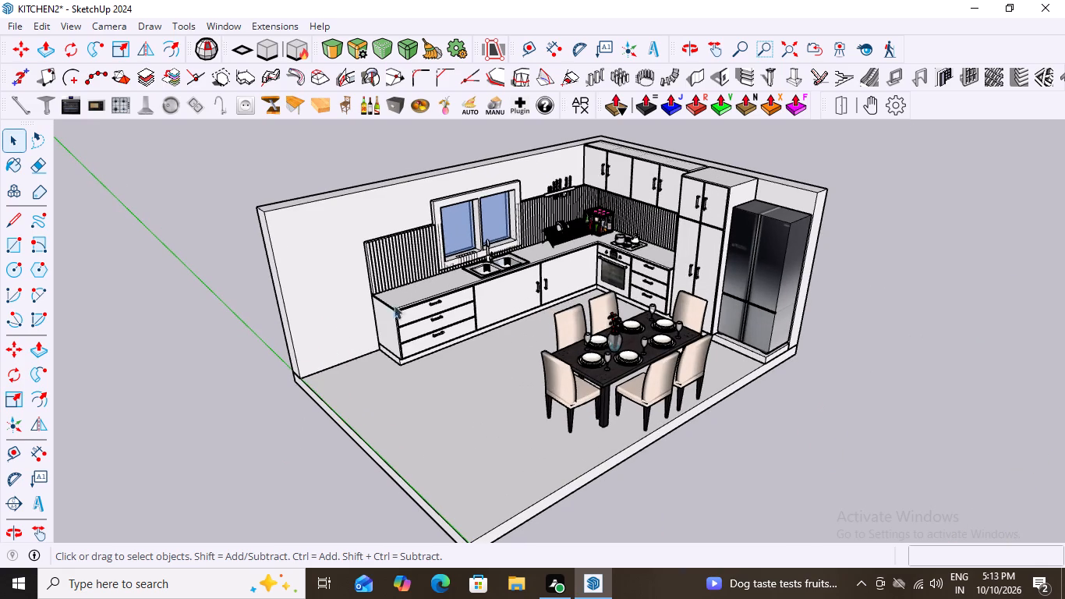
pyautogui.scroll(4, 557, 228)
pyautogui.scroll(-8, 449, 236)
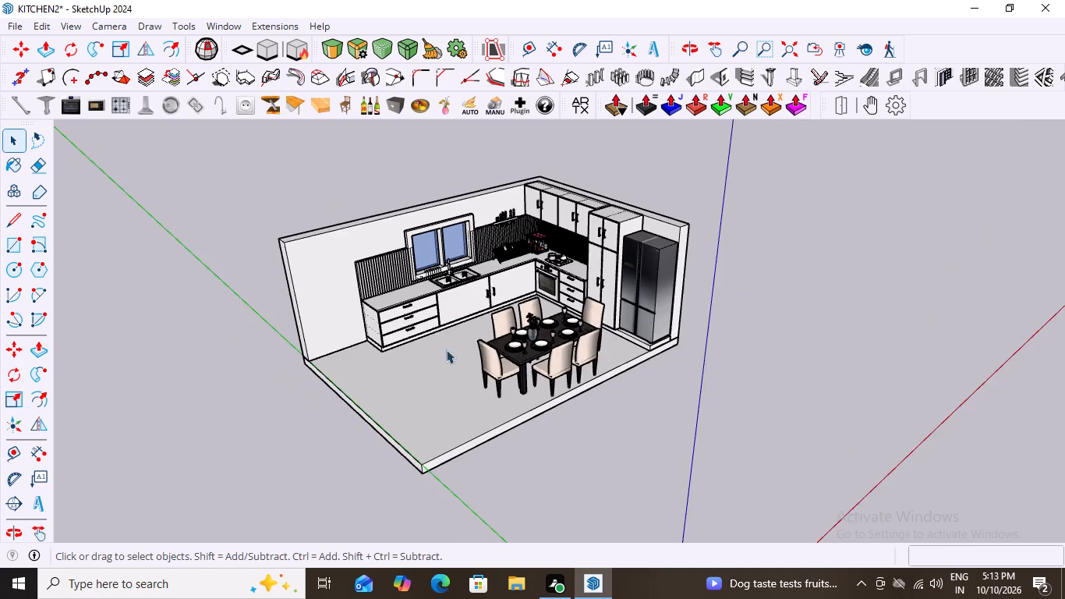
pyautogui.moveTo(466, 374); pyautogui.dragTo(569, 370, button='middle')
pyautogui.scroll(9, 528, 277)
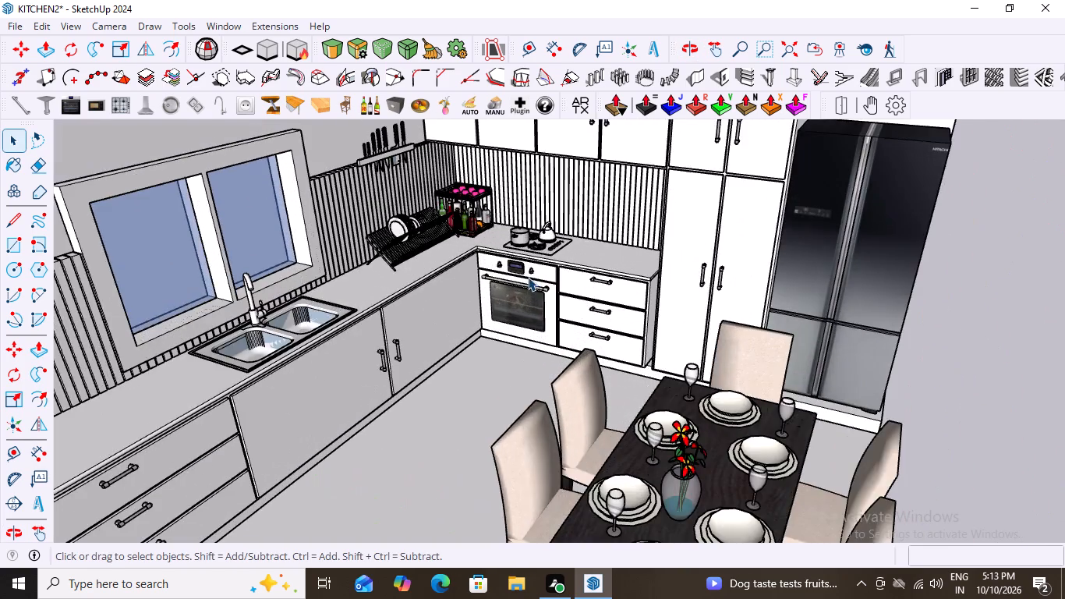
pyautogui.scroll(-7, 528, 277)
pyautogui.scroll(7, 309, 409)
pyautogui.scroll(-2, 313, 394)
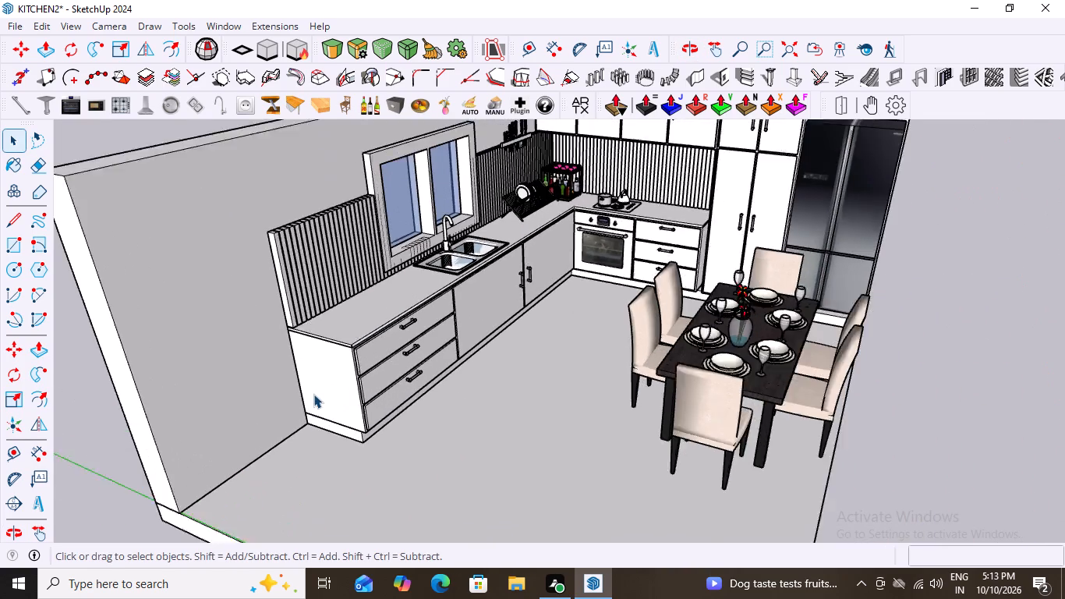
pyautogui.scroll(-2, 313, 394)
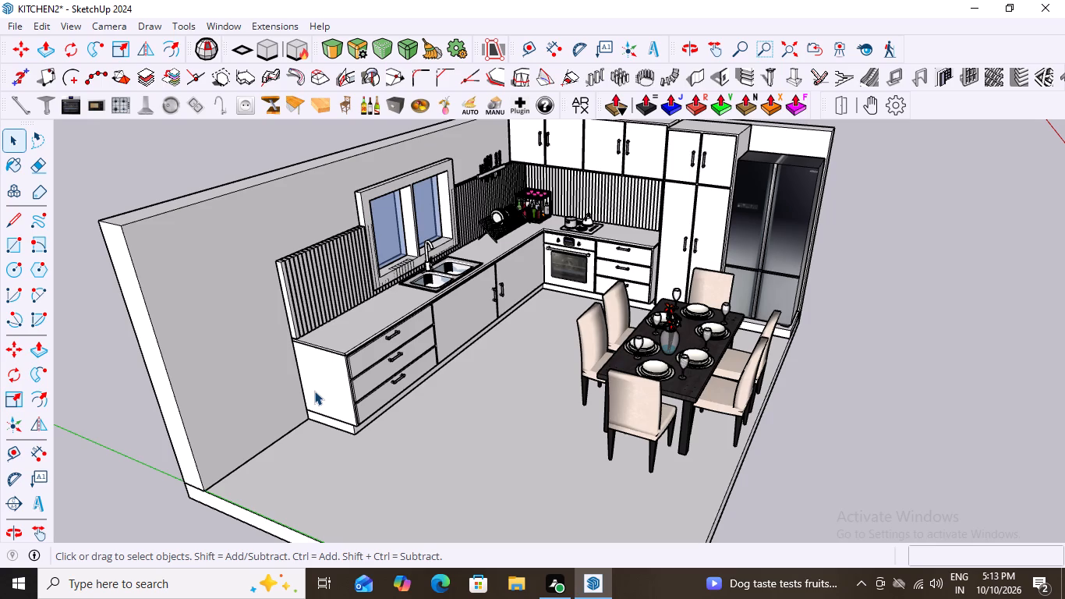
pyautogui.scroll(-5, 314, 391)
pyautogui.moveTo(423, 435); pyautogui.dragTo(360, 387, button='middle')
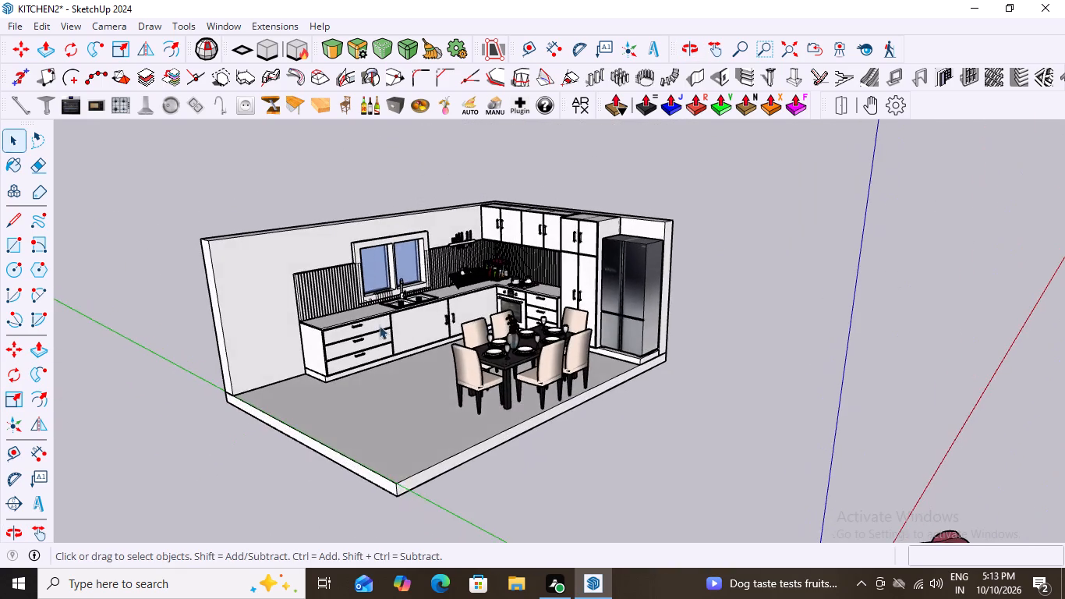
pyautogui.scroll(3, 357, 275)
pyautogui.moveTo(369, 300); pyautogui.dragTo(406, 368, button='middle')
pyautogui.scroll(1, 406, 368)
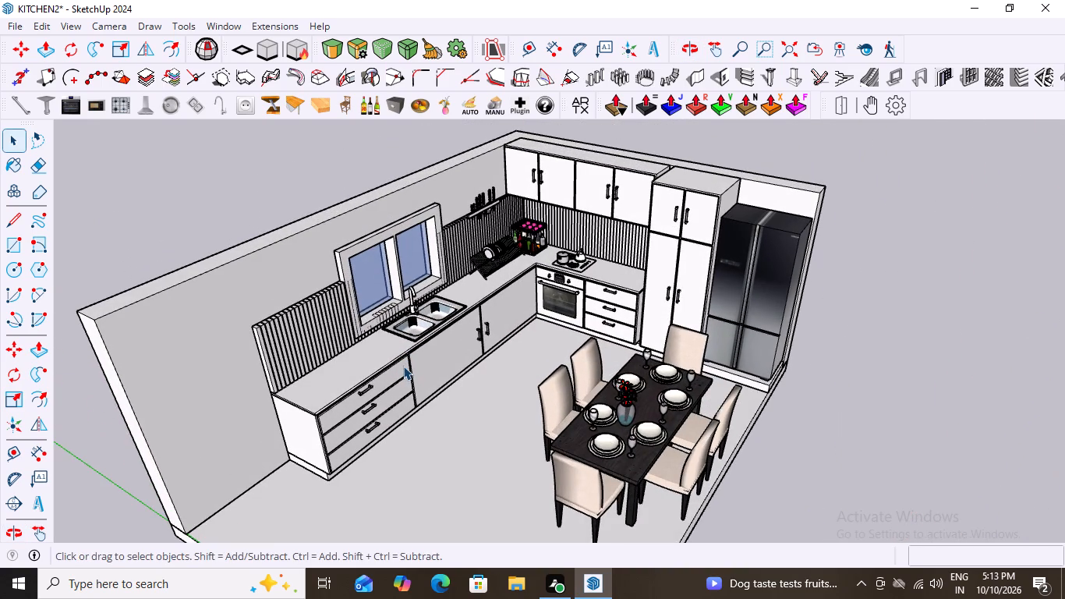
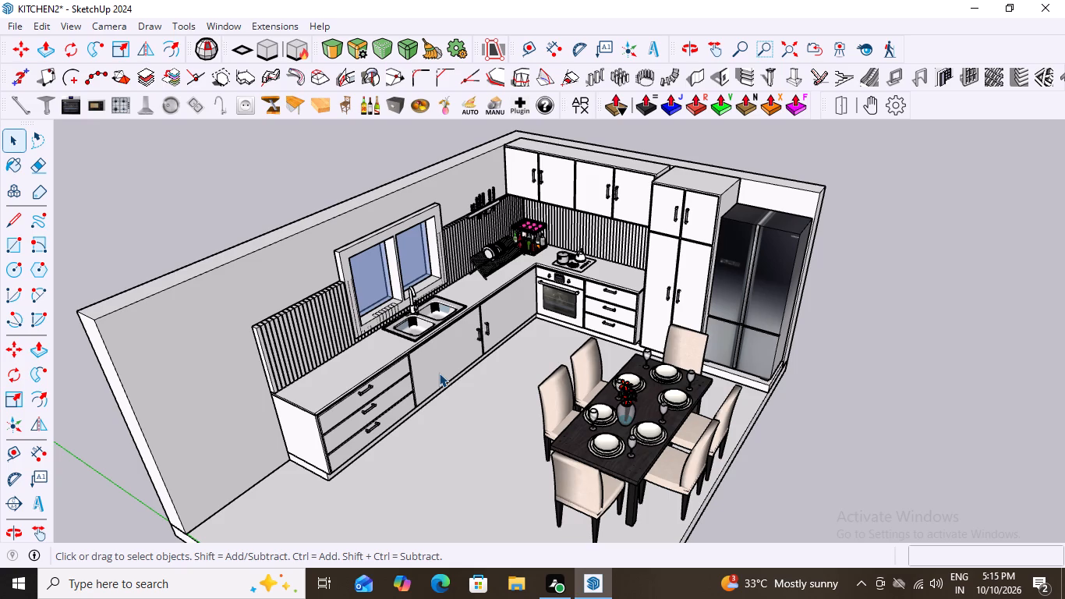
# Open the wall group and draw a door rectangle about 774 mm by 1801 mm on the window wall, beside the drawer cabinet.
pyautogui.scroll(-6, 491, 222)
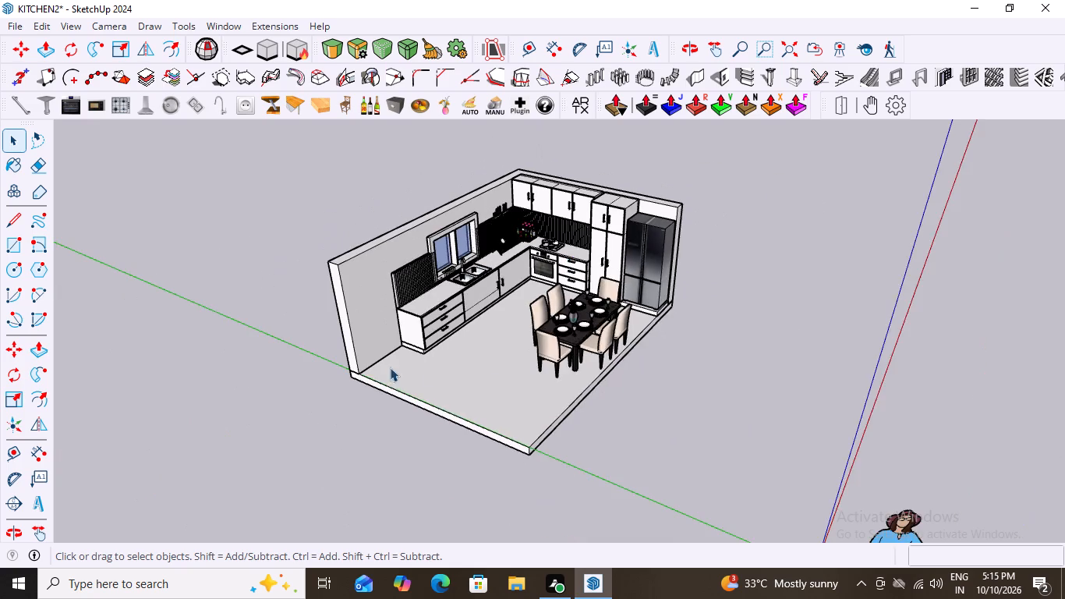
pyautogui.scroll(3, 362, 339)
pyautogui.moveTo(425, 331); pyautogui.dragTo(288, 330, button='middle')
pyautogui.scroll(2, 401, 179)
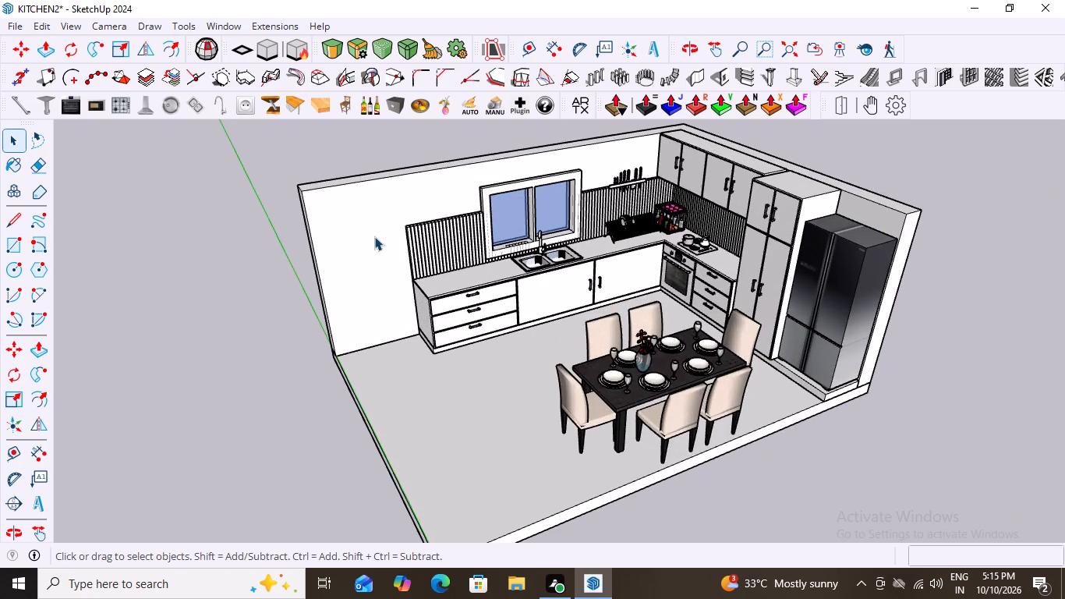
pyautogui.doubleClick(374, 236)
pyautogui.click(367, 237)
pyautogui.click(356, 238)
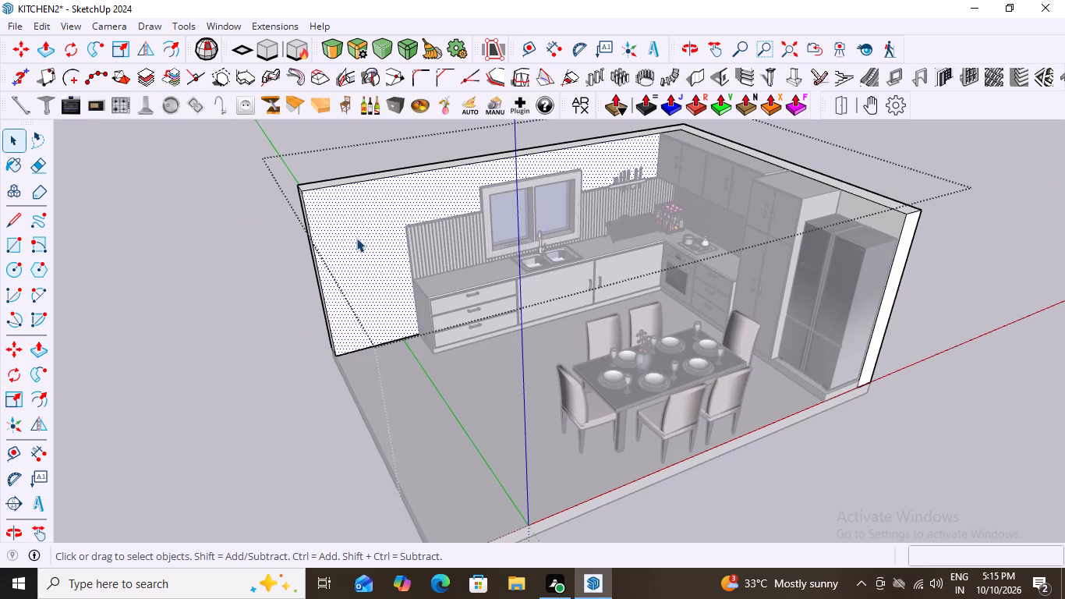
pyautogui.scroll(4, 356, 238)
pyautogui.click(349, 232)
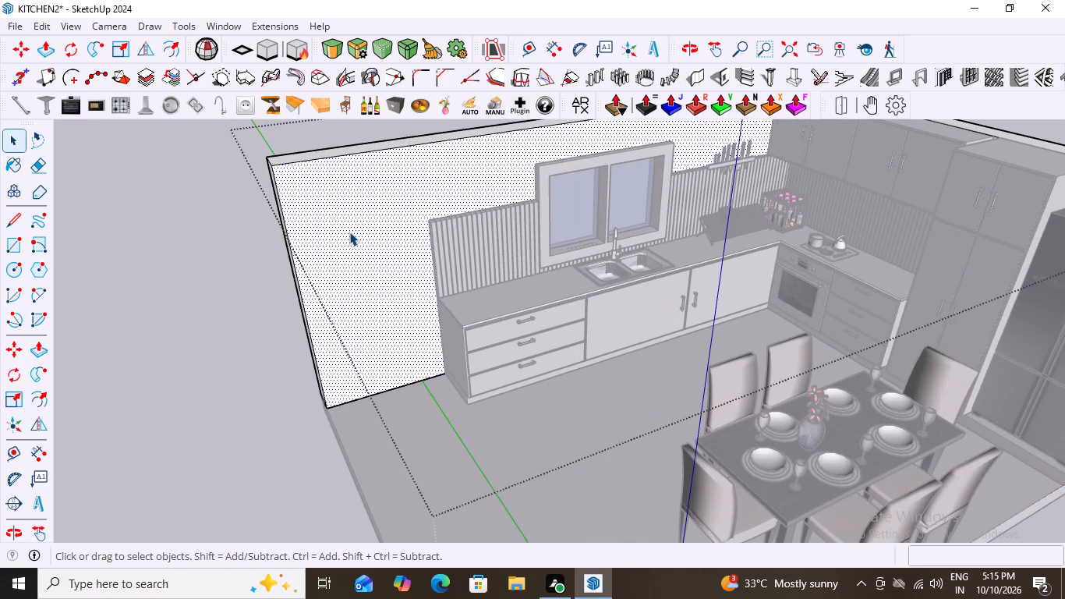
pyautogui.press('r')
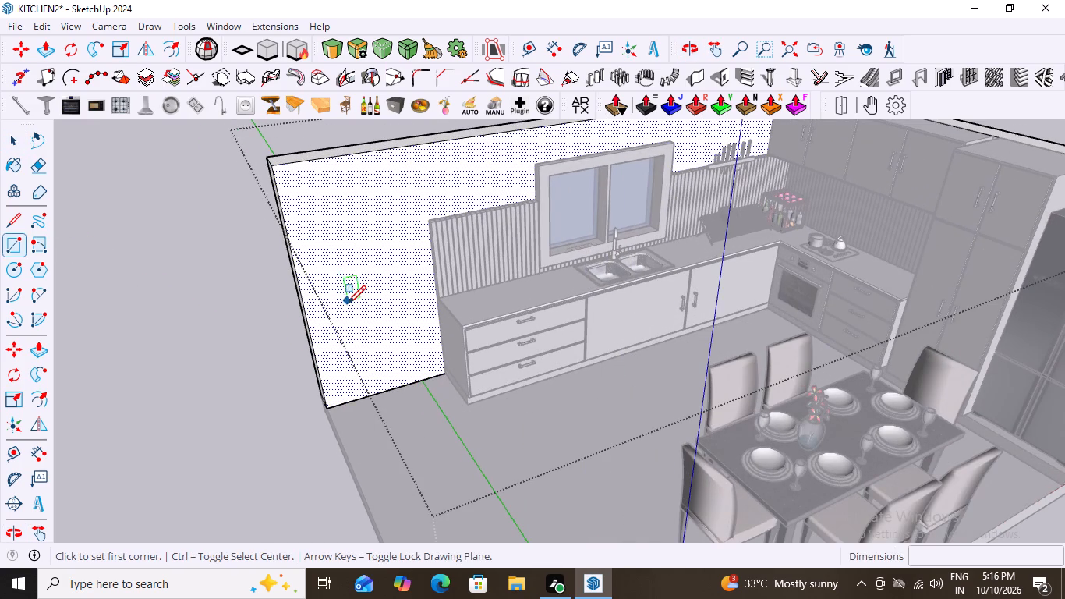
pyautogui.scroll(3, 288, 213)
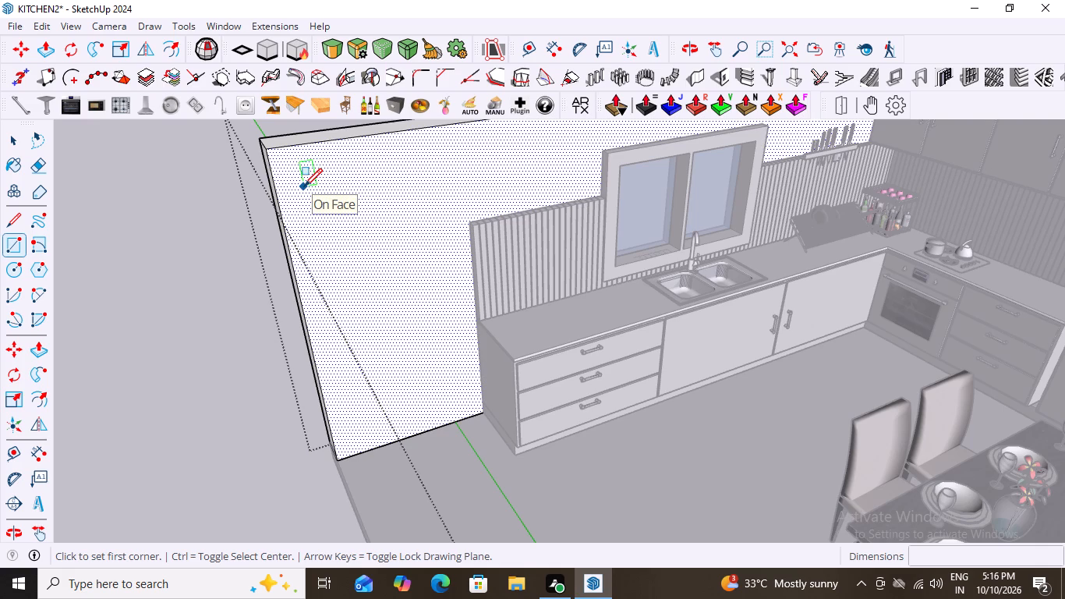
pyautogui.click(304, 186)
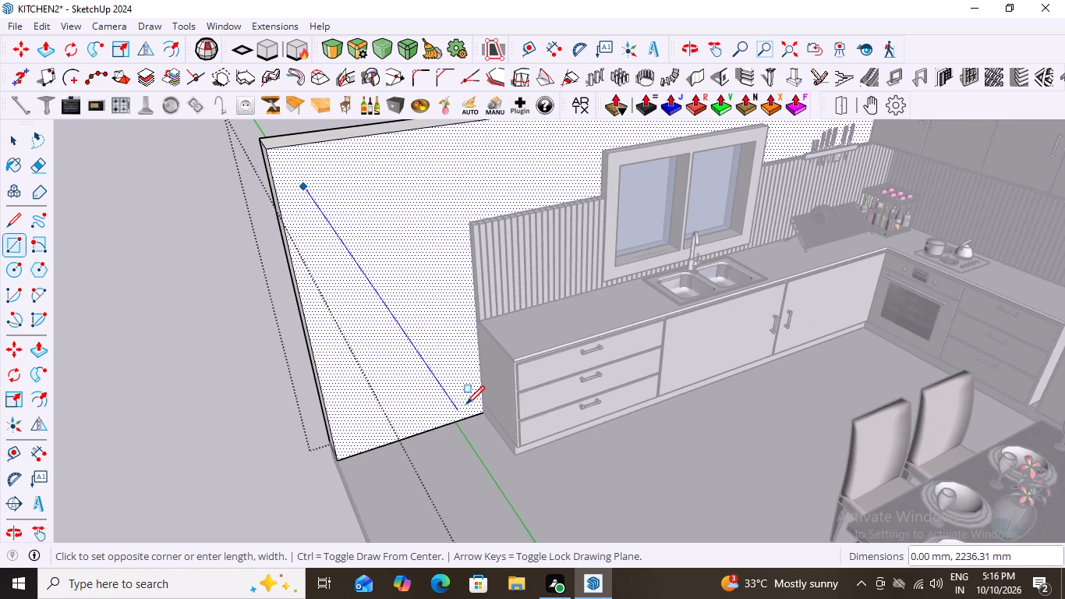
pyautogui.scroll(3, 460, 406)
pyautogui.moveTo(460, 406); pyautogui.dragTo(417, 414, button='middle')
pyautogui.scroll(-4, 417, 414)
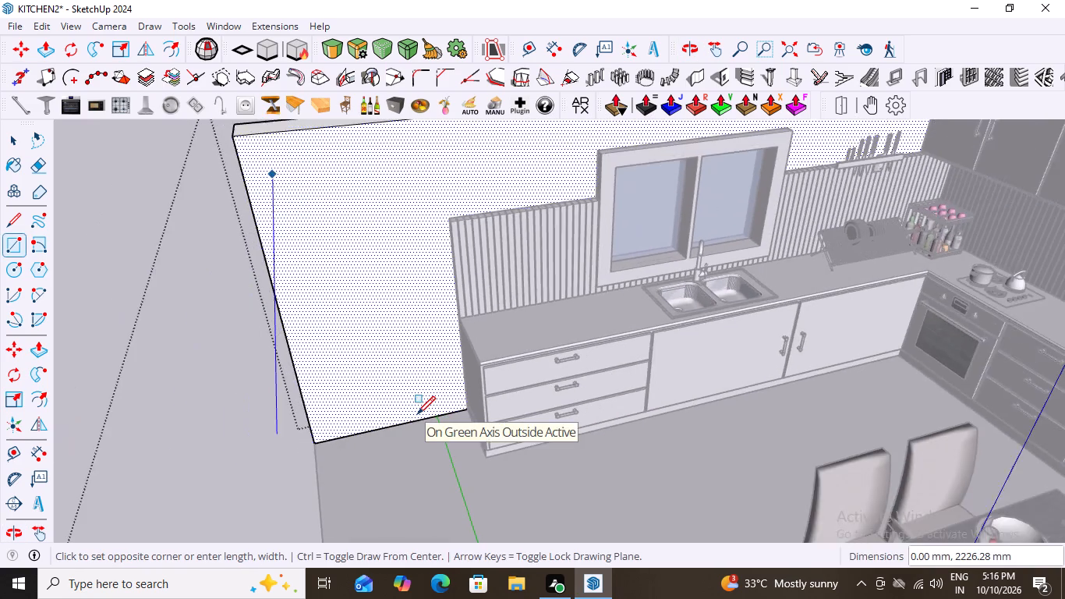
pyautogui.scroll(-1, 417, 414)
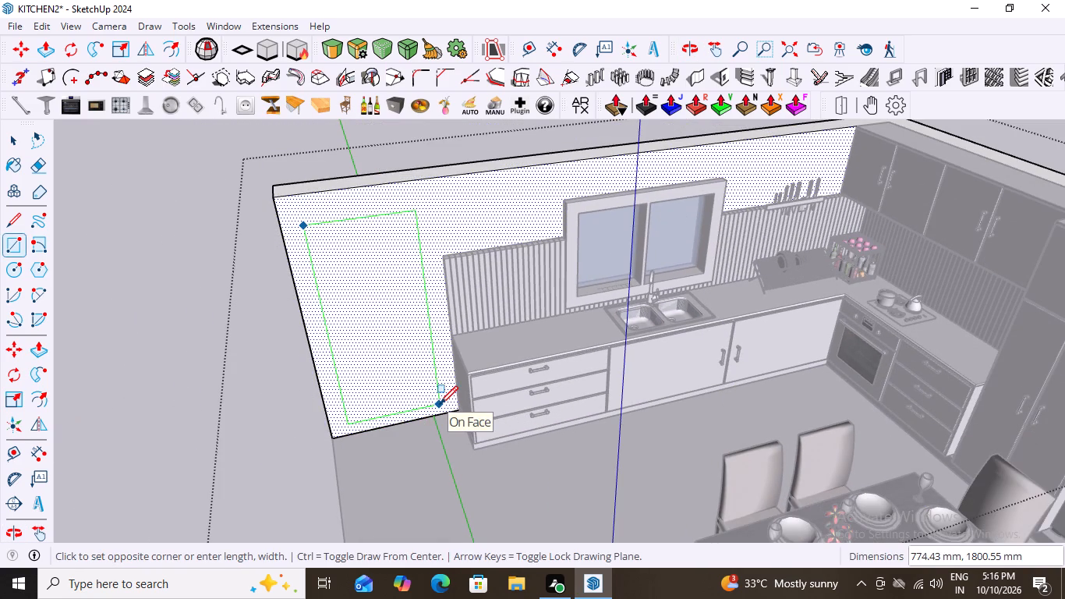
pyautogui.click(440, 404)
# Move the door rectangle's bottom edge down about 115 mm onto the wall's base edge.
pyautogui.moveTo(418, 478); pyautogui.dragTo(423, 447, button='middle')
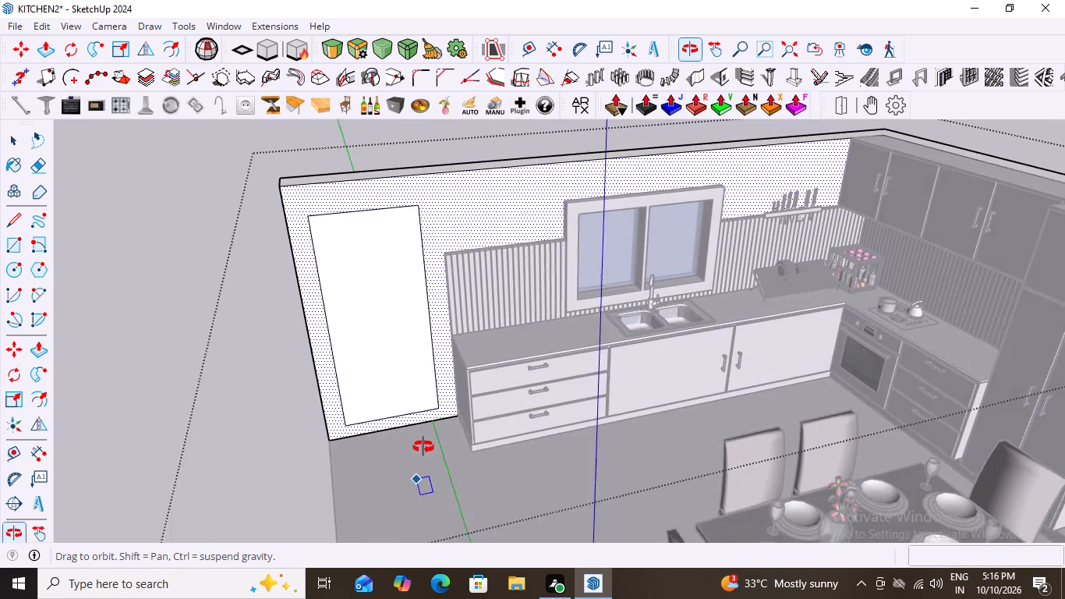
pyautogui.moveTo(423, 447); pyautogui.dragTo(429, 445, button='middle')
pyautogui.press('space')
pyautogui.click(403, 419)
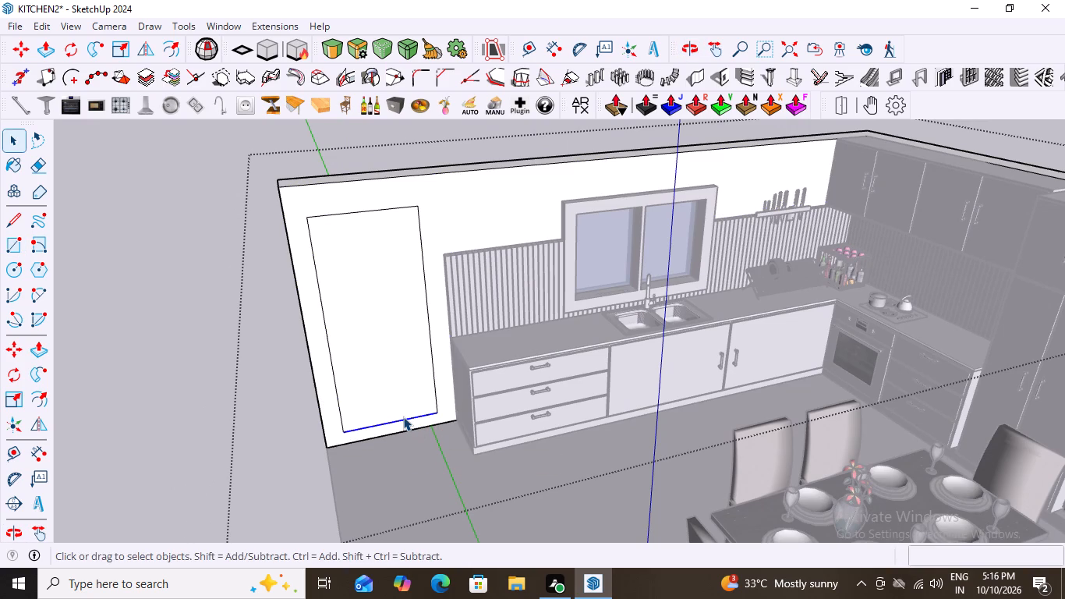
pyautogui.press('m')
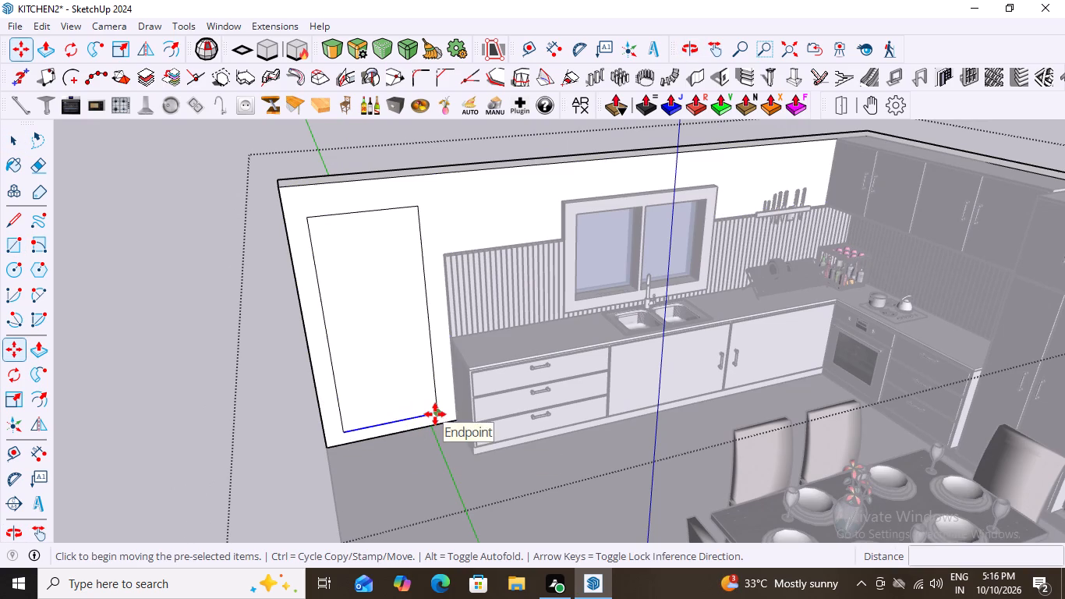
pyautogui.click(435, 414)
pyautogui.click(438, 426)
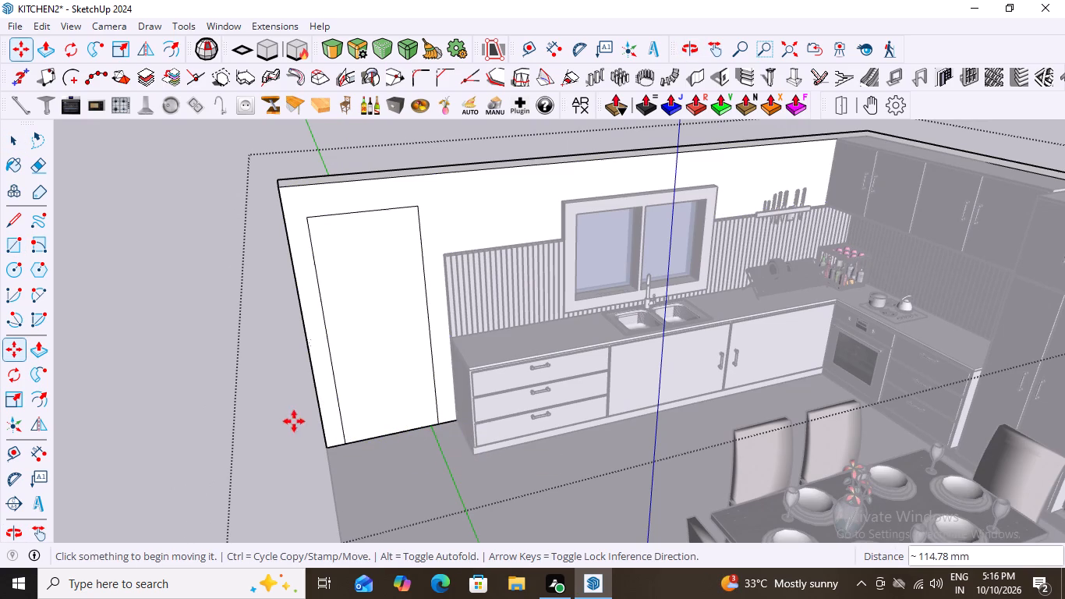
# Push the door face 228 mm through the full wall thickness to cut the doorway, and exit the wall group.
pyautogui.press('space')
pyautogui.scroll(-2, 253, 384)
pyautogui.doubleClick(331, 337)
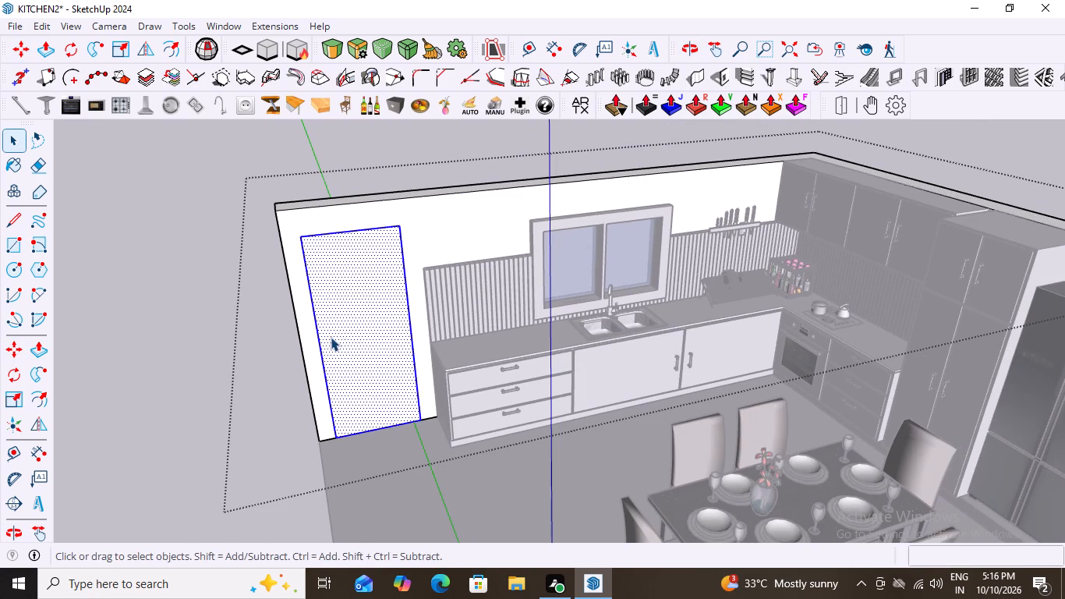
pyautogui.click(349, 329)
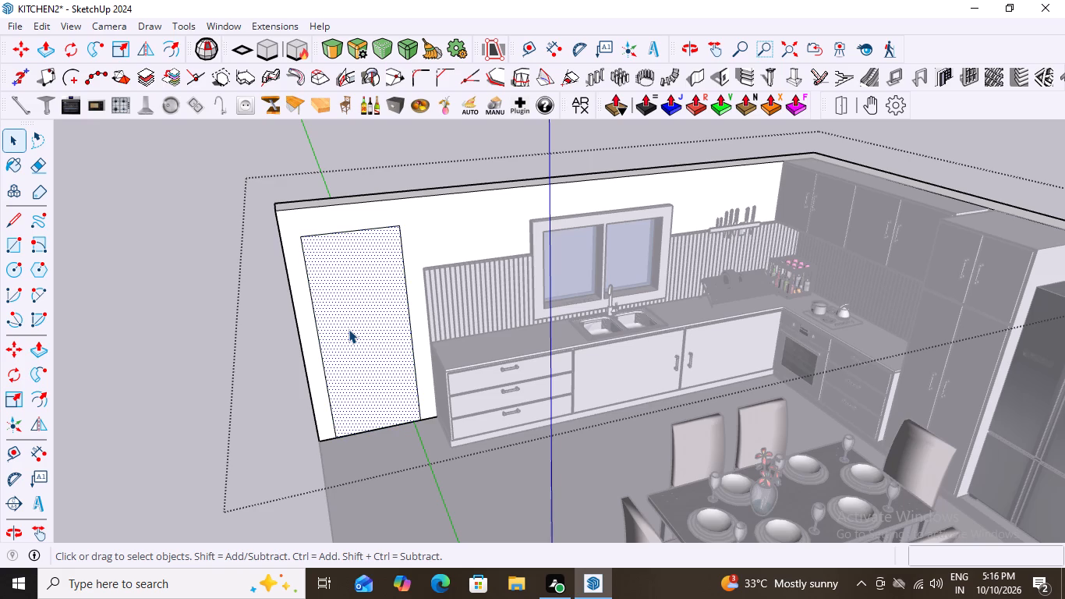
pyautogui.press('p')
pyautogui.click(349, 329)
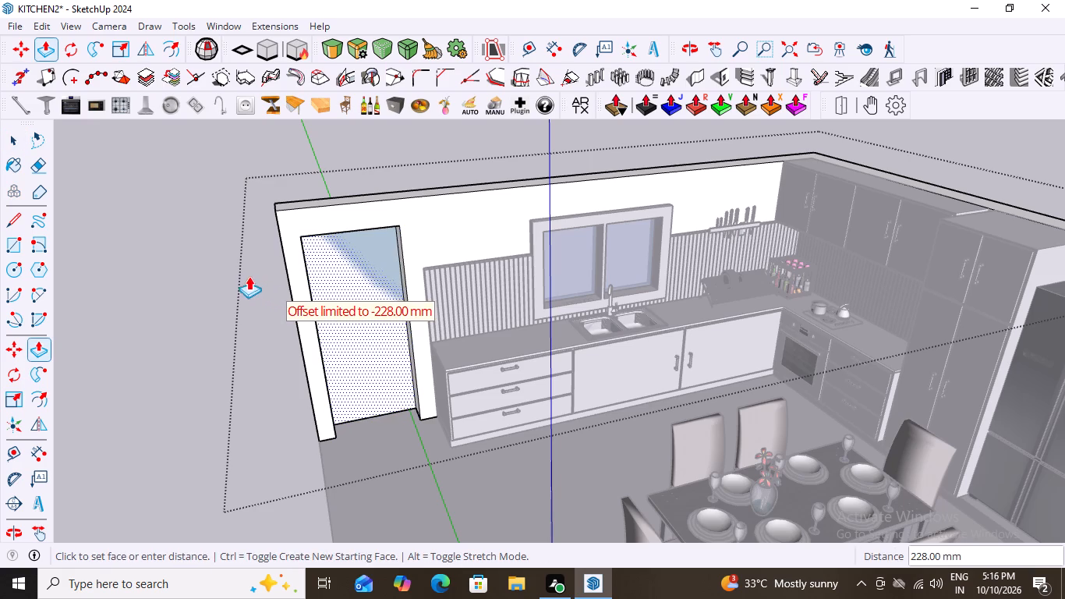
pyautogui.moveTo(214, 271); pyautogui.dragTo(558, 343, button='middle')
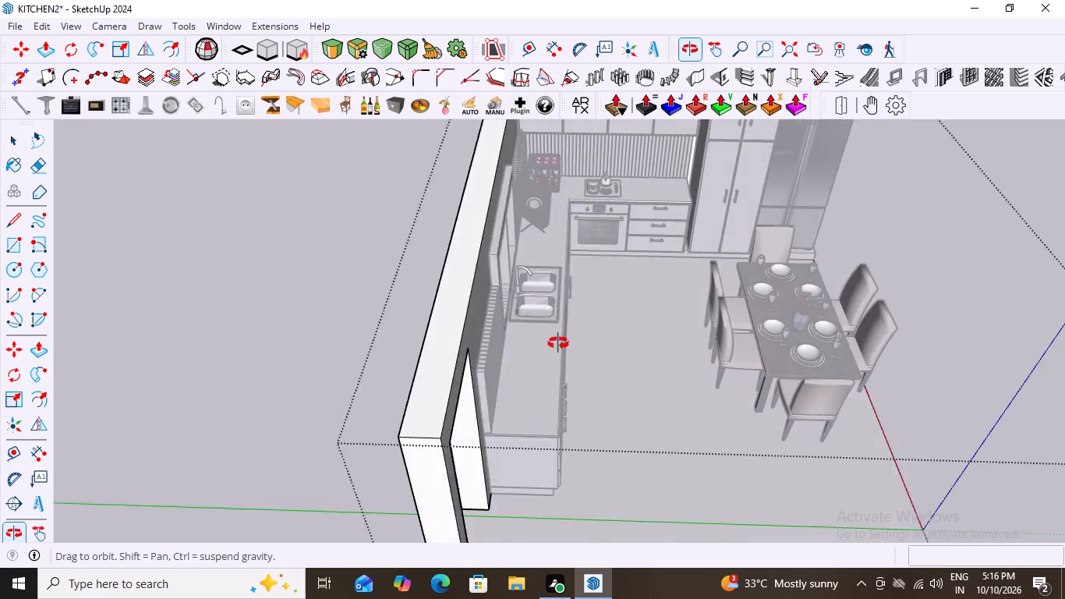
pyautogui.moveTo(558, 343); pyautogui.dragTo(561, 339, button='middle')
pyautogui.click(450, 427)
pyautogui.scroll(-7, 288, 352)
pyautogui.moveTo(444, 413); pyautogui.dragTo(249, 362, button='middle')
pyautogui.press('space')
pyautogui.click(736, 447)
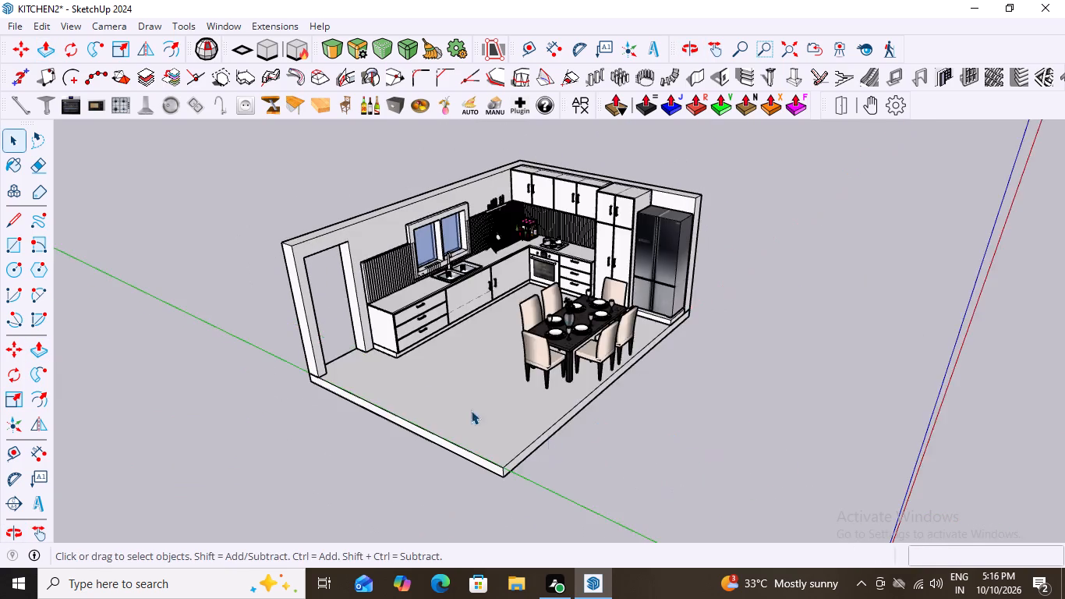
# Examine the kitchen from several angles, checking the doorway, cabinet layout and dining table up close.
pyautogui.moveTo(379, 363); pyautogui.dragTo(338, 317, button='middle')
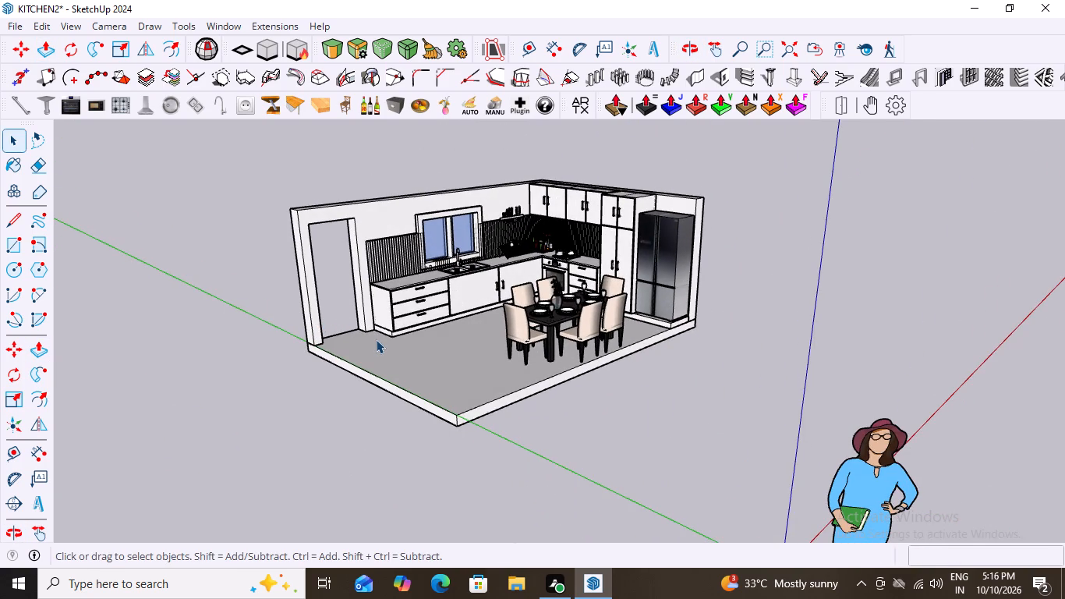
pyautogui.moveTo(380, 317); pyautogui.dragTo(454, 333, button='middle')
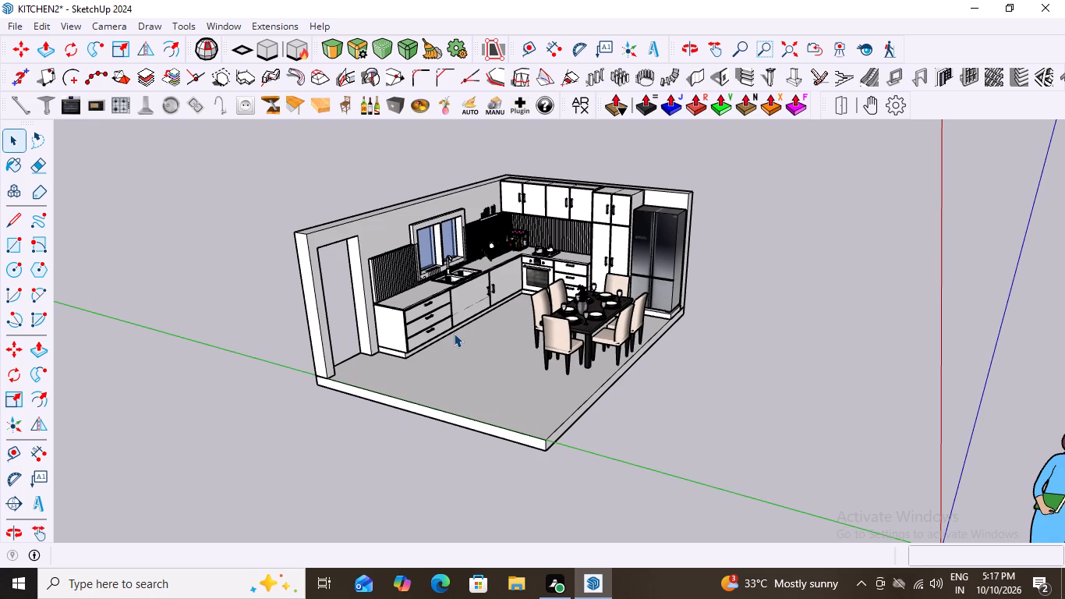
pyautogui.moveTo(394, 381); pyautogui.dragTo(469, 413, button='middle')
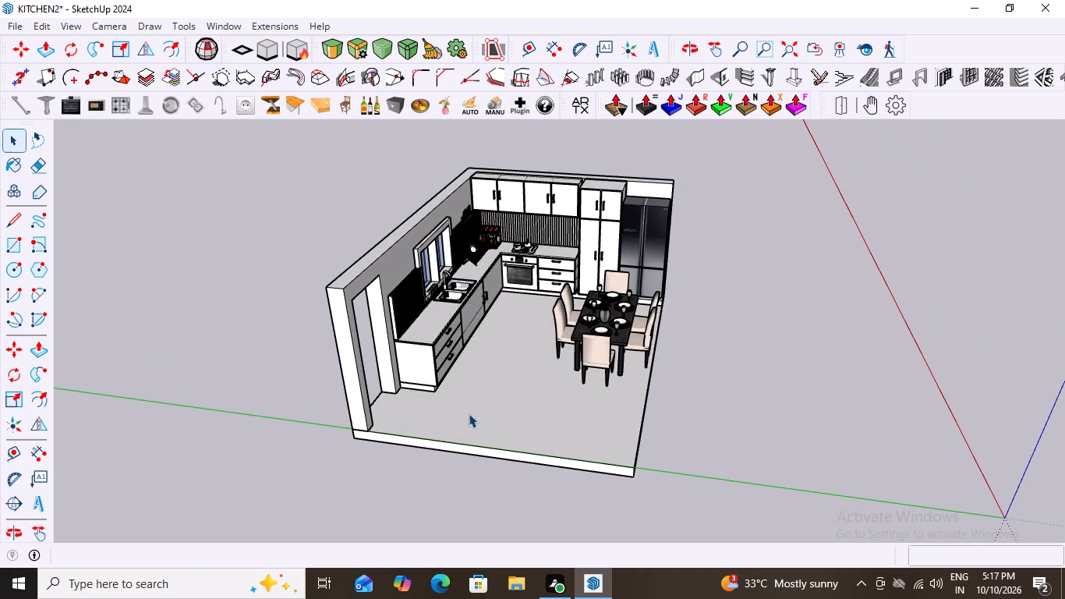
pyautogui.scroll(3, 445, 434)
pyautogui.scroll(-6, 363, 429)
pyautogui.moveTo(437, 430); pyautogui.dragTo(422, 424, button='middle')
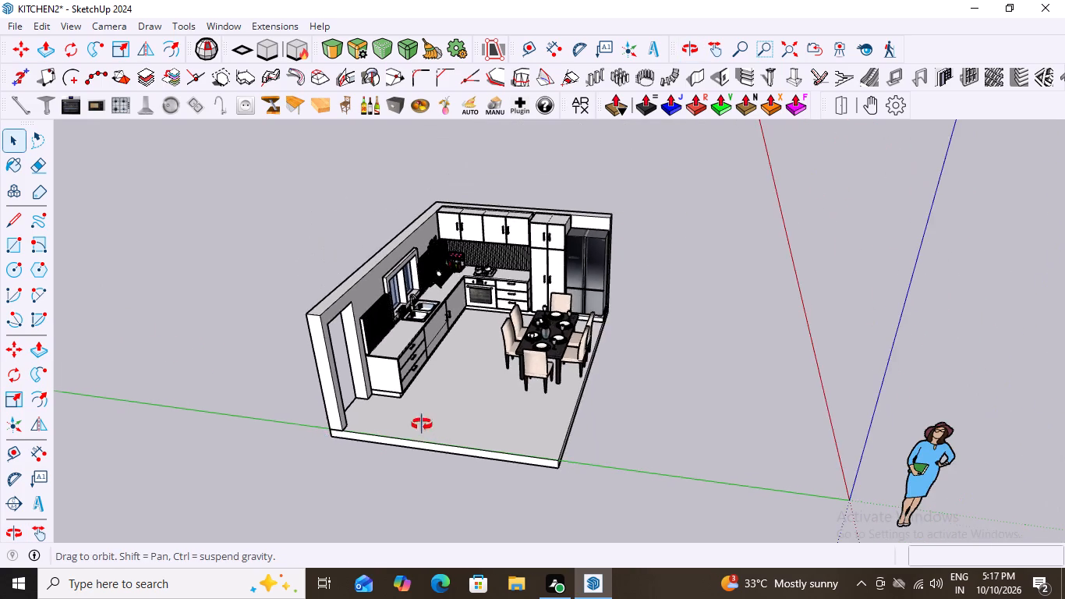
pyautogui.moveTo(422, 424); pyautogui.dragTo(371, 415, button='middle')
pyautogui.scroll(2, 417, 352)
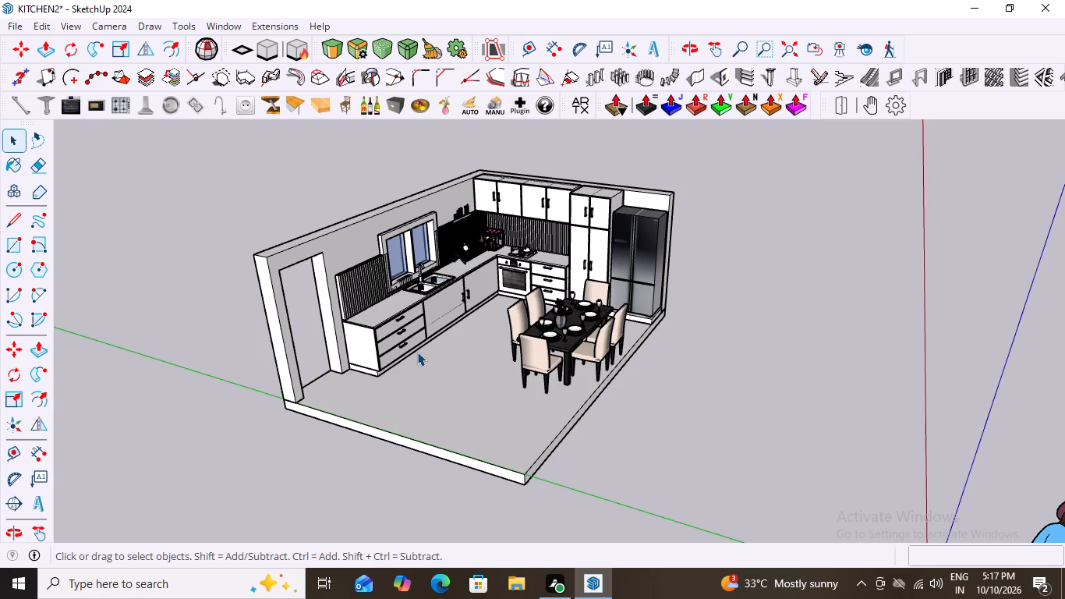
pyautogui.scroll(2, 491, 174)
pyautogui.middleClick(491, 174)
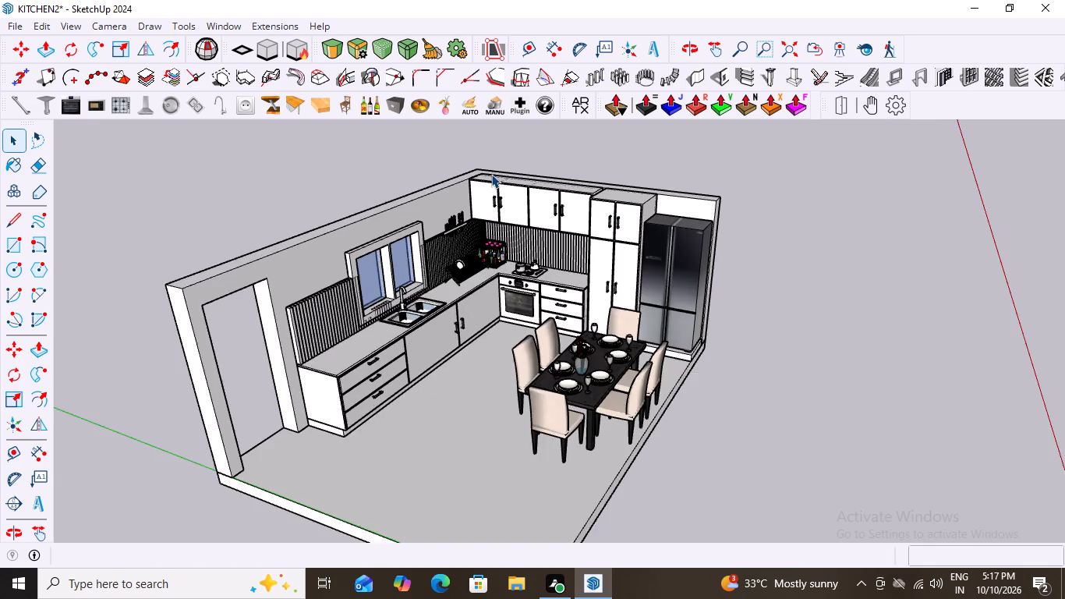
pyautogui.scroll(4, 487, 178)
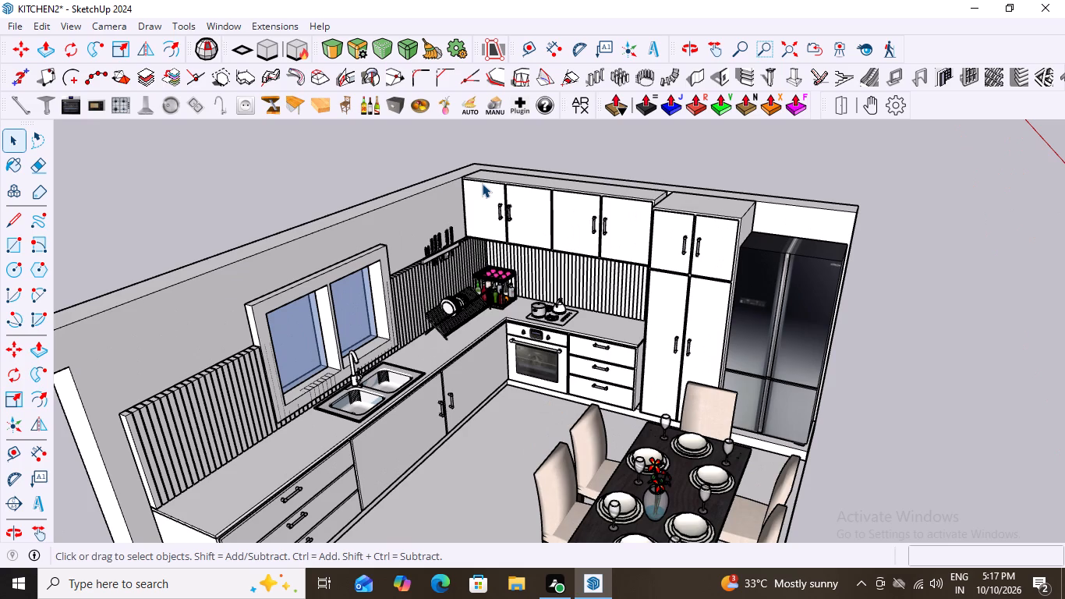
pyautogui.scroll(-8, 482, 183)
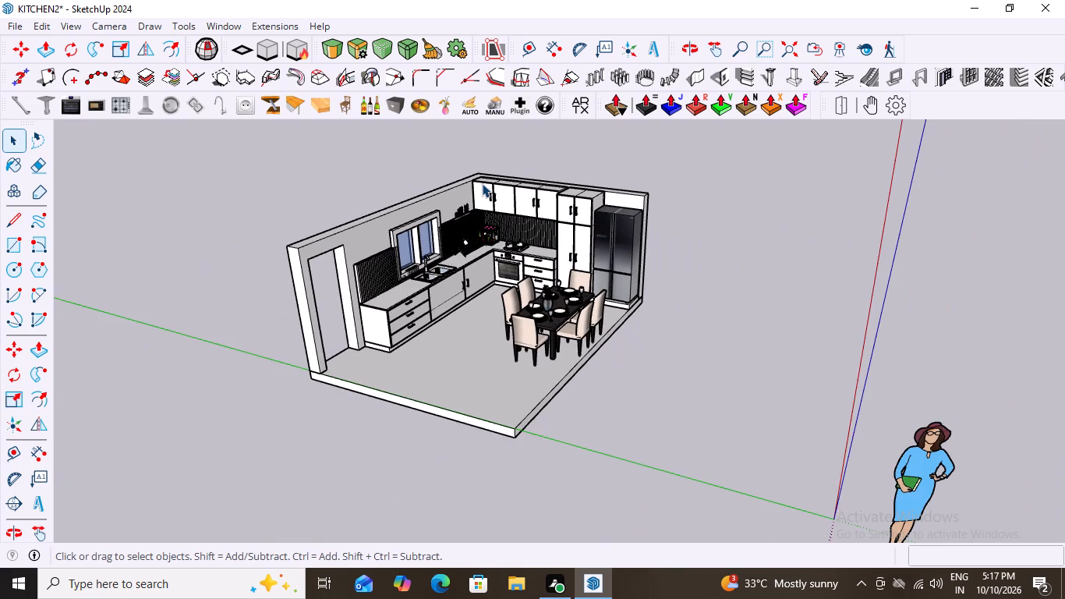
pyautogui.scroll(3, 522, 328)
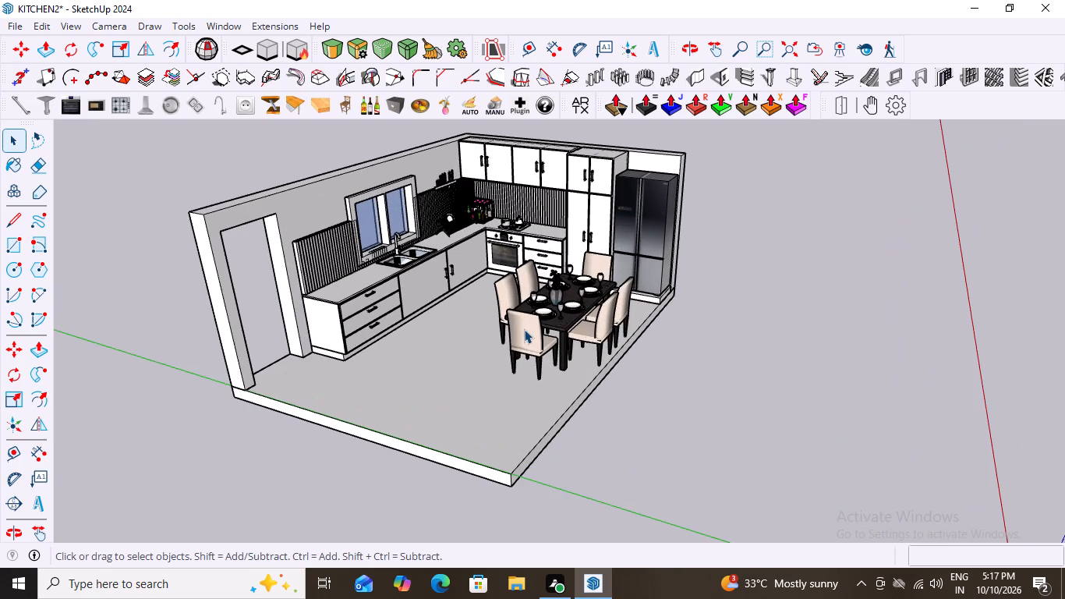
pyautogui.scroll(1, 522, 326)
pyautogui.moveTo(545, 328); pyautogui.dragTo(388, 370, button='middle')
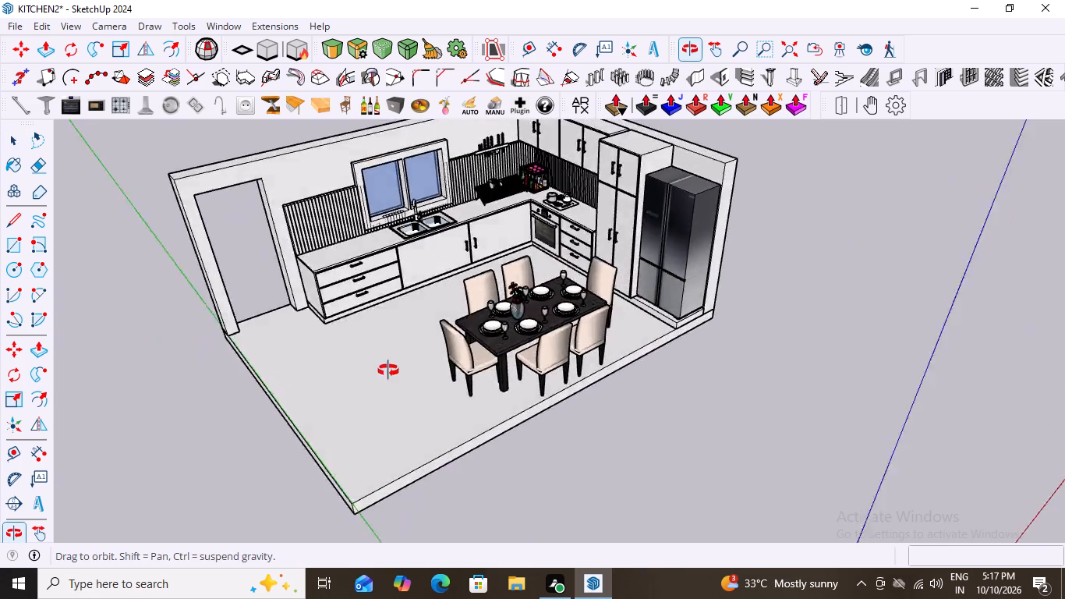
pyautogui.moveTo(388, 370); pyautogui.dragTo(595, 353, button='middle')
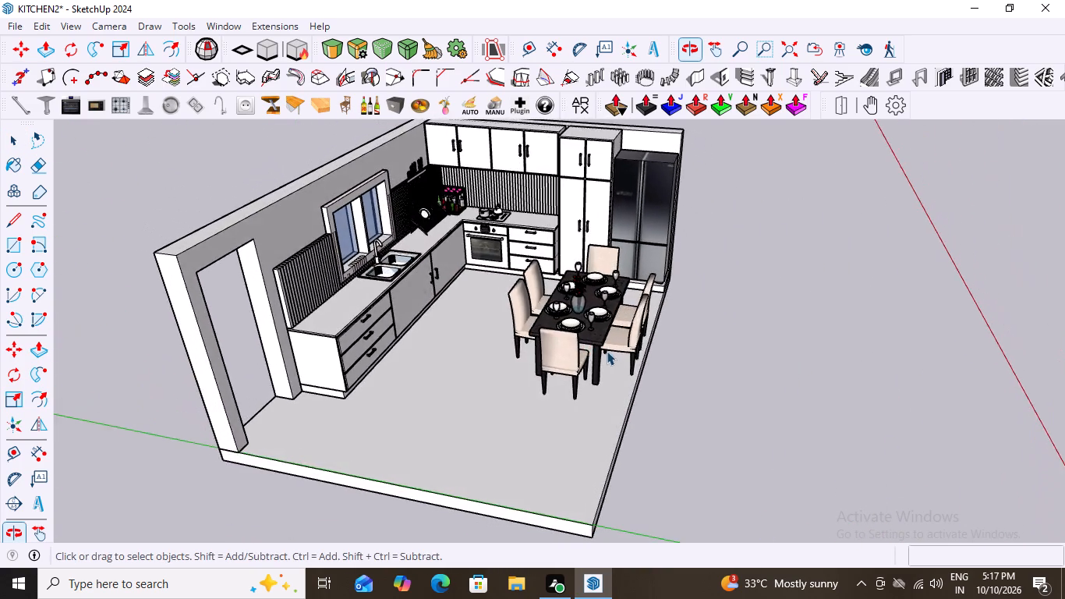
pyautogui.scroll(20, 604, 349)
pyautogui.scroll(2, 604, 349)
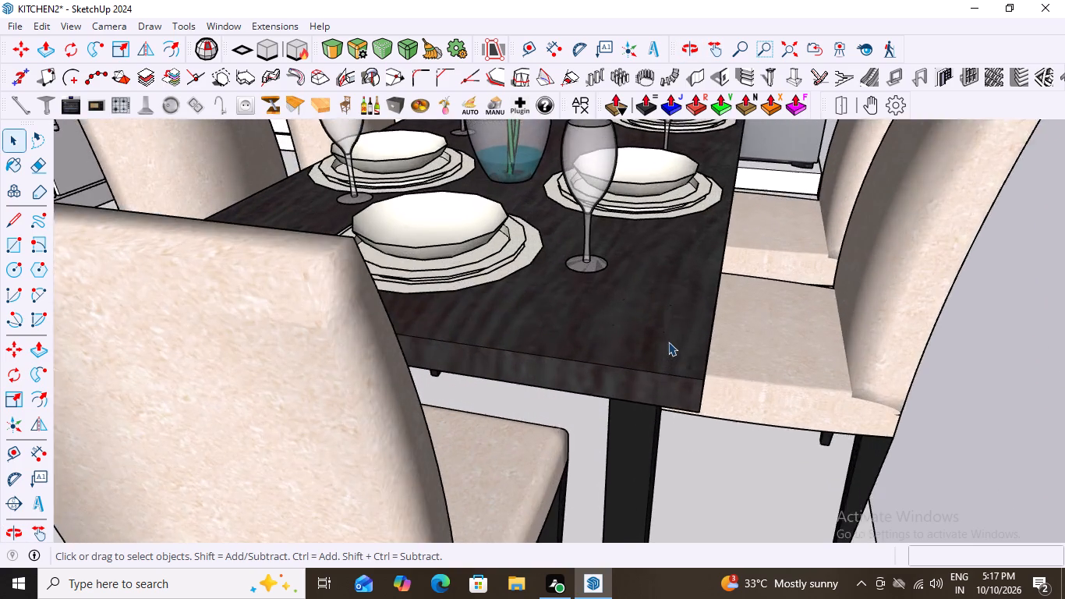
pyautogui.scroll(7, 668, 342)
pyautogui.scroll(-13, 664, 326)
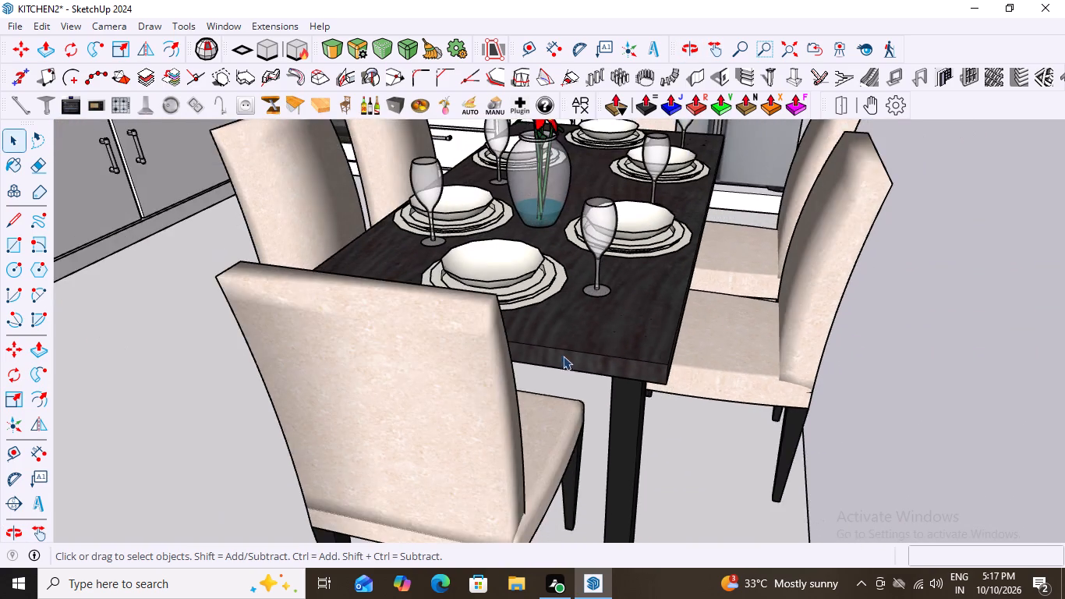
pyautogui.scroll(-20, 563, 356)
pyautogui.scroll(-6, 563, 356)
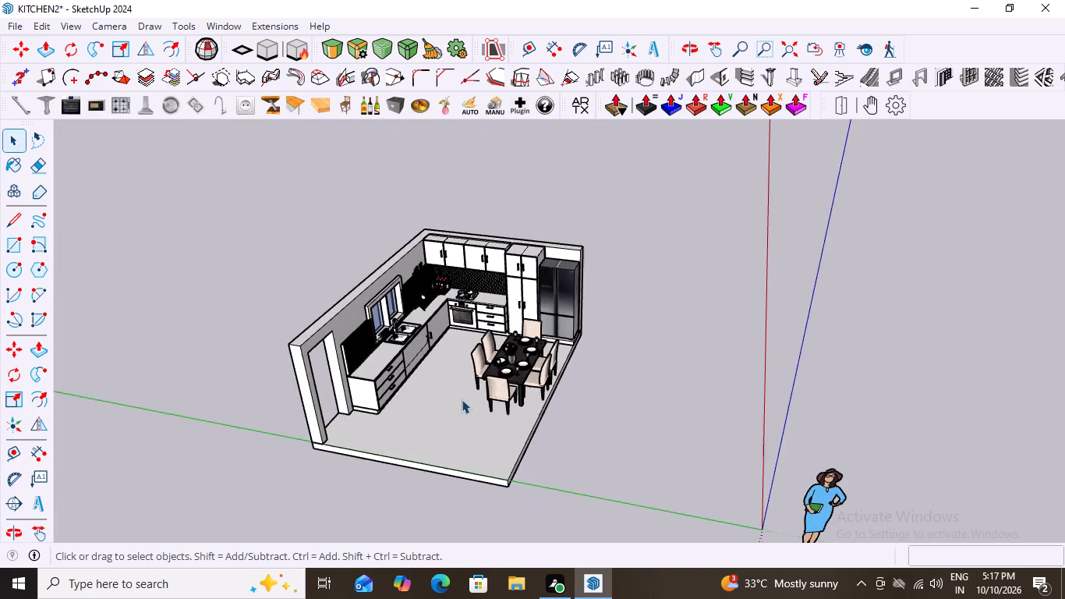
pyautogui.scroll(-1, 685, 476)
pyautogui.moveTo(685, 476); pyautogui.dragTo(699, 450, button='middle')
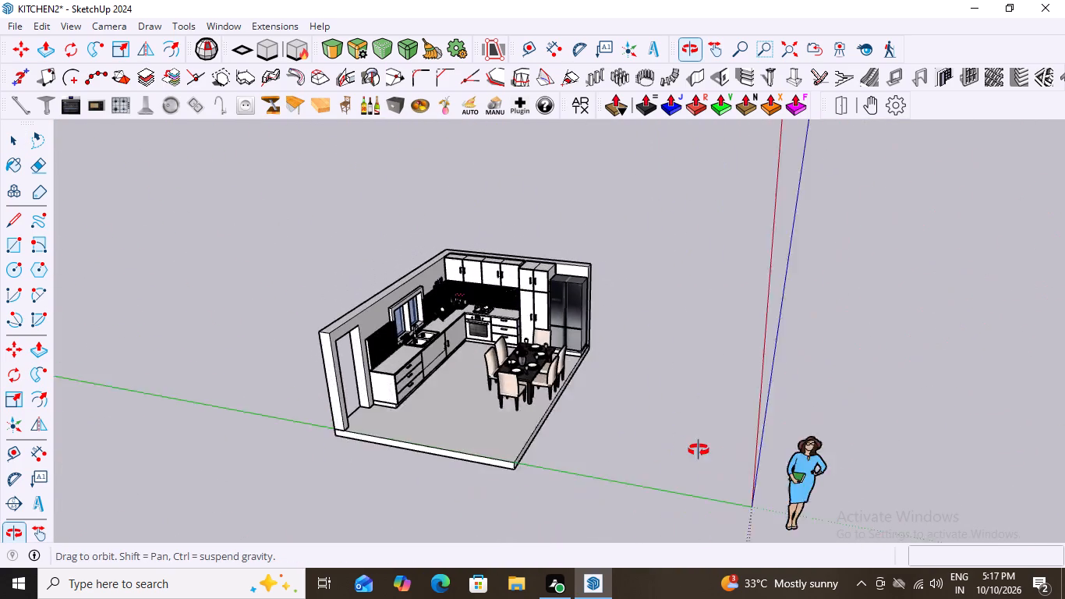
pyautogui.moveTo(699, 450); pyautogui.dragTo(646, 460, button='middle')
pyautogui.scroll(7, 553, 472)
pyautogui.scroll(-4, 553, 472)
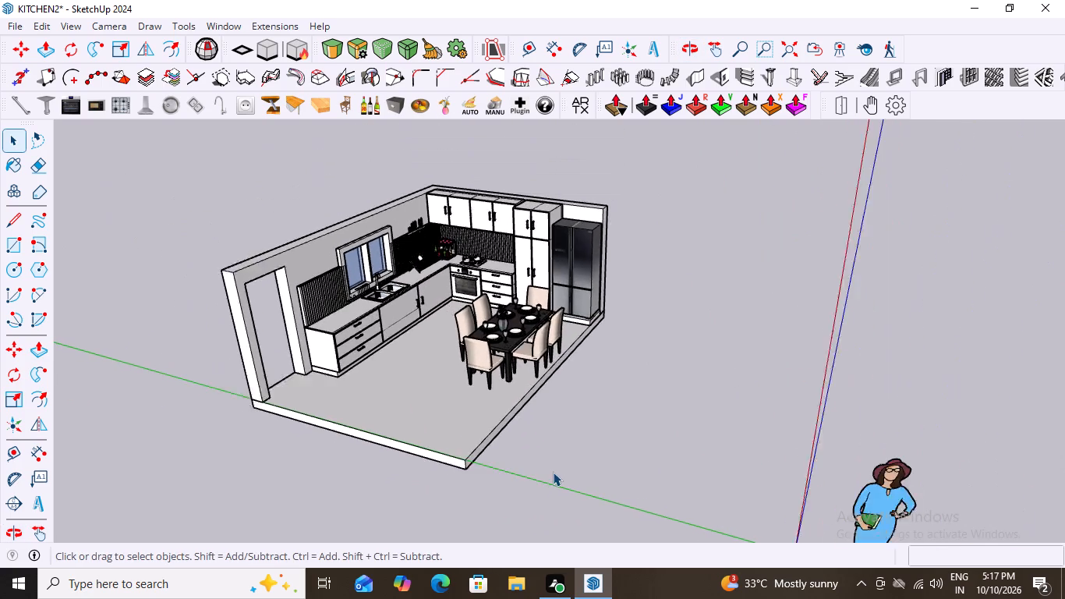
pyautogui.scroll(-1, 553, 472)
pyautogui.moveTo(492, 457); pyautogui.dragTo(447, 484, button='middle')
pyautogui.scroll(3, 396, 352)
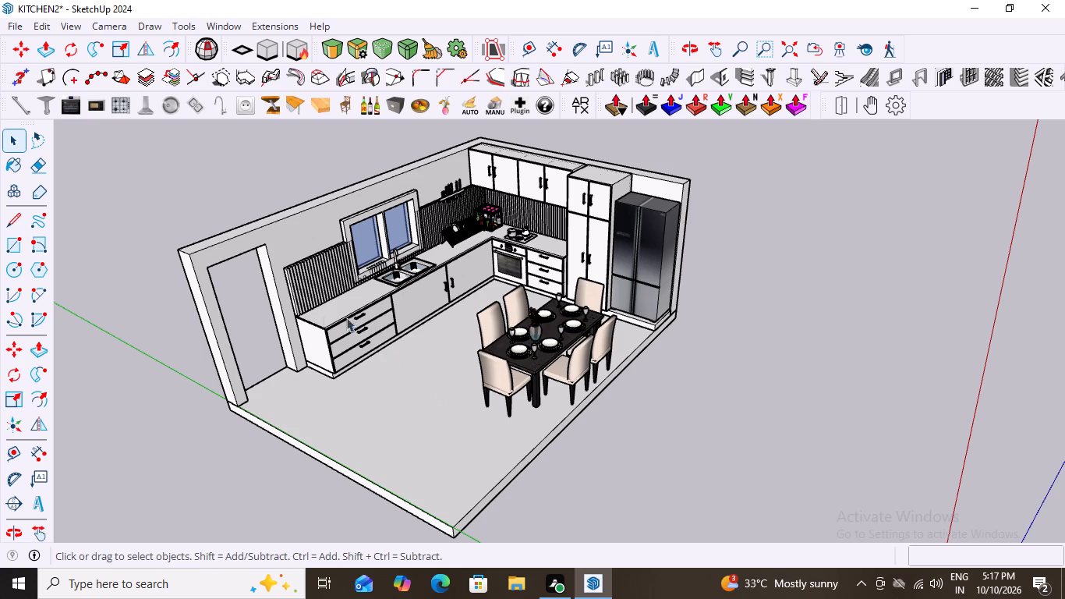
# Examine the overall kitchen layout from several angles, including the doorway, counter run, dining set and fridge side.
pyautogui.scroll(-6, 332, 371)
pyautogui.scroll(6, 426, 328)
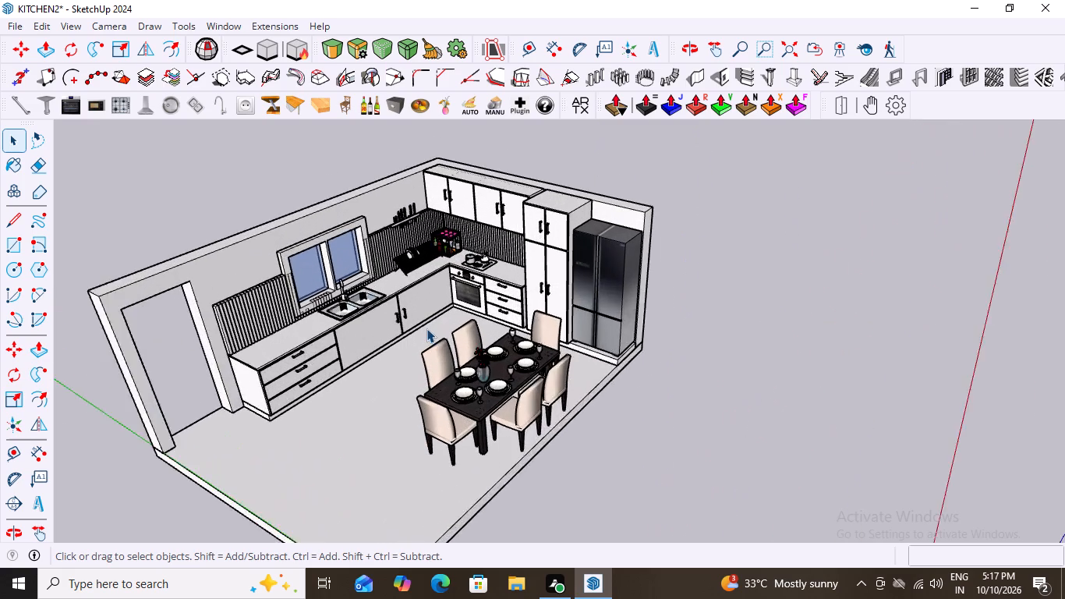
pyautogui.scroll(-5, 426, 328)
pyautogui.moveTo(469, 348); pyautogui.dragTo(429, 353, button='middle')
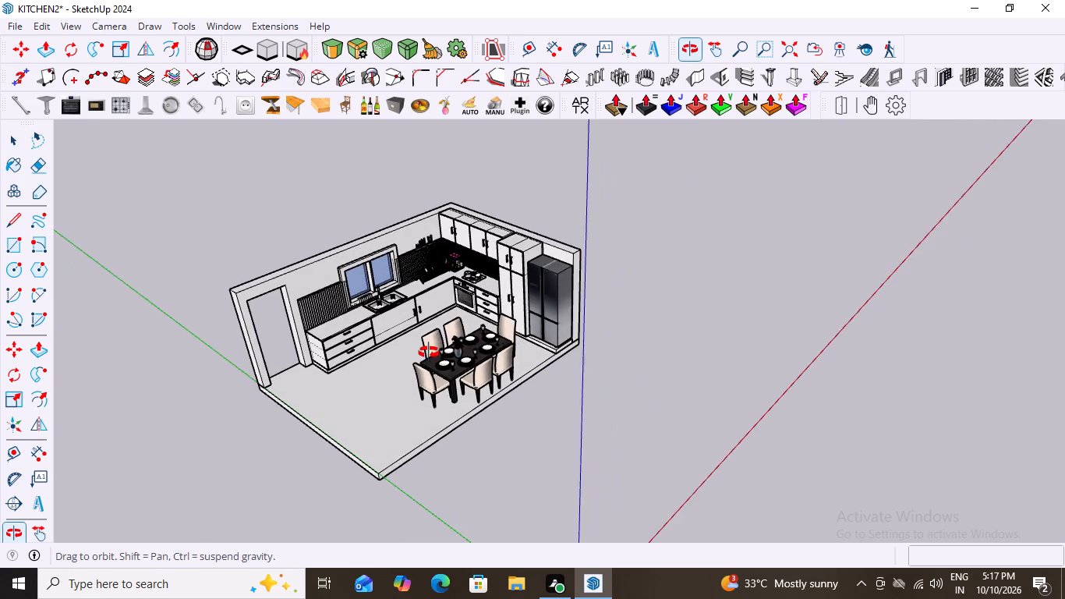
pyautogui.moveTo(429, 353); pyautogui.dragTo(473, 329, button='middle')
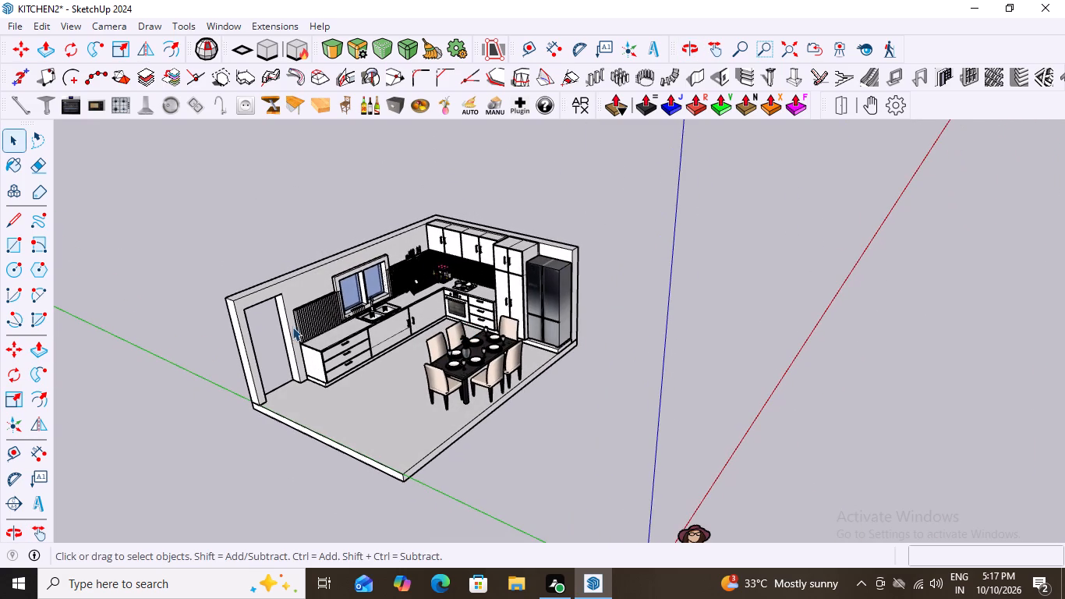
pyautogui.scroll(4, 292, 327)
pyautogui.scroll(-7, 369, 320)
pyautogui.moveTo(425, 362); pyautogui.dragTo(426, 351, button='middle')
pyautogui.scroll(5, 425, 362)
pyautogui.scroll(6, 552, 377)
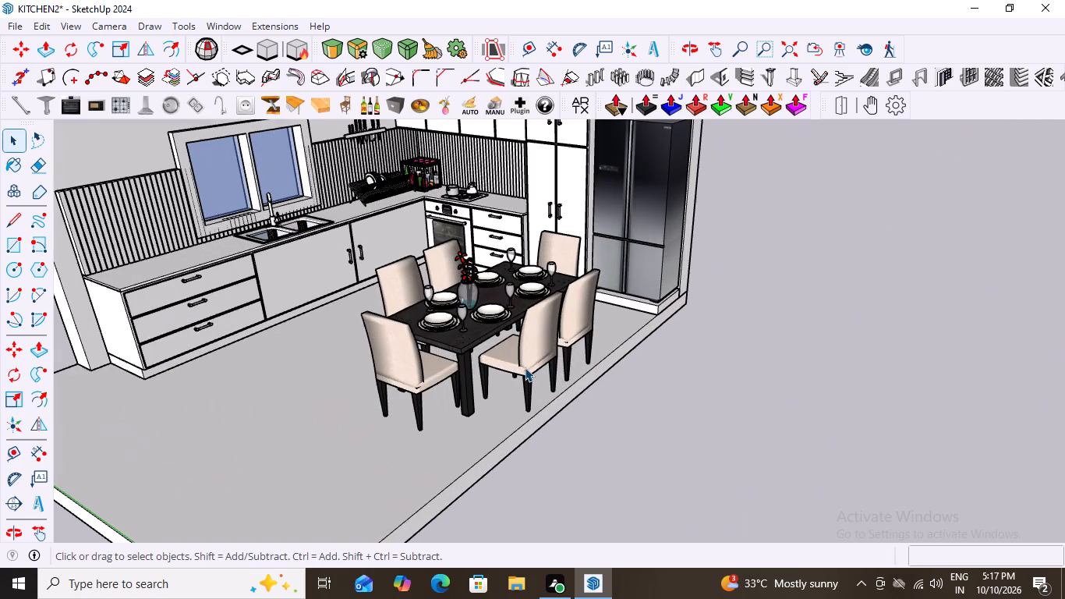
pyautogui.scroll(-11, 525, 367)
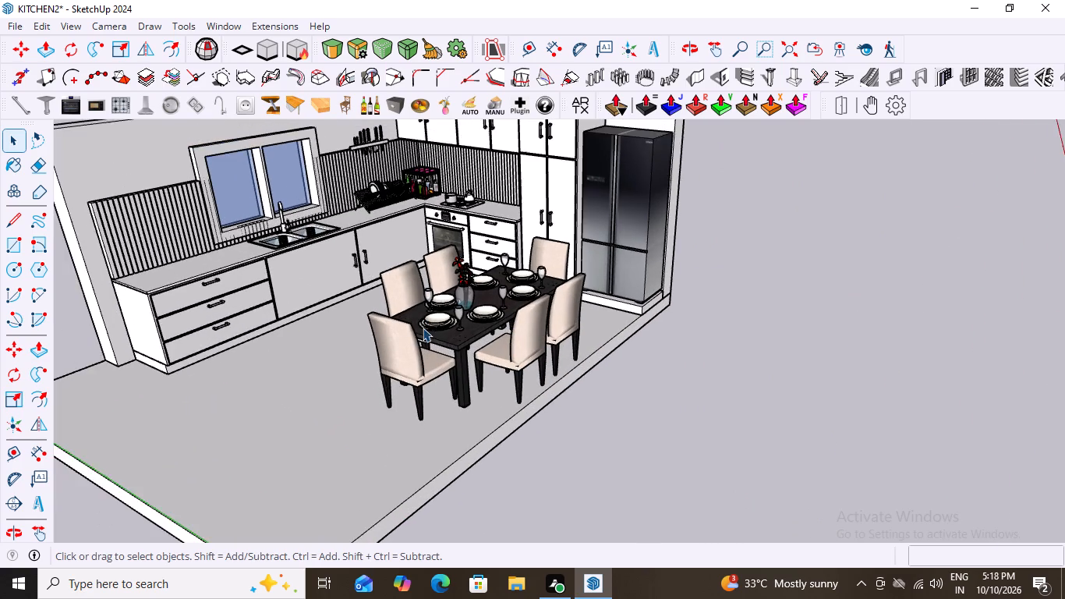
pyautogui.scroll(-10, 409, 338)
pyautogui.moveTo(563, 342); pyautogui.dragTo(369, 355, button='middle')
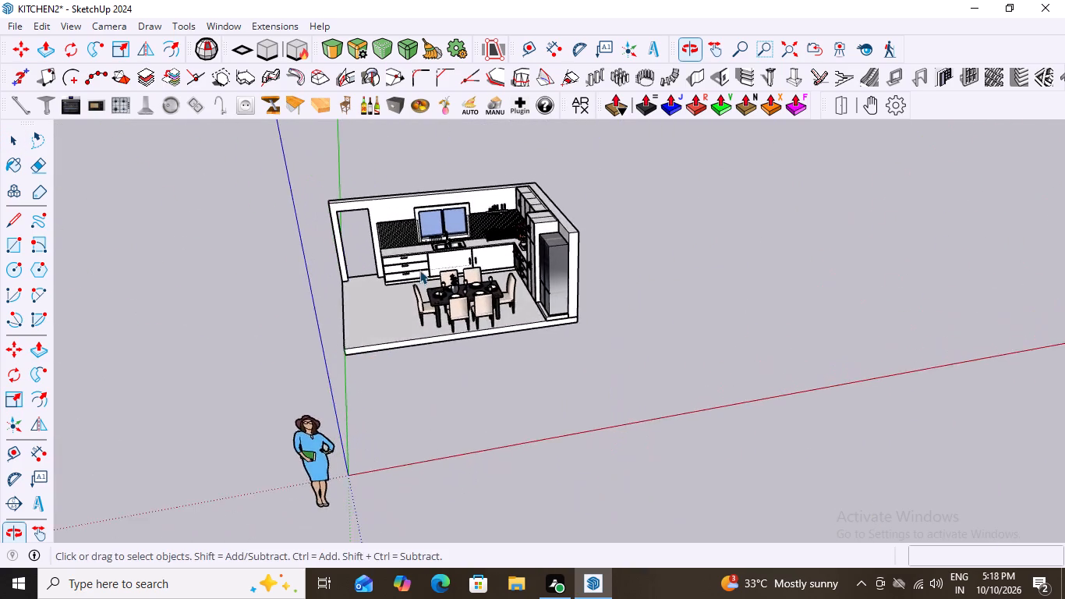
pyautogui.scroll(4, 419, 270)
pyautogui.moveTo(416, 296); pyautogui.dragTo(373, 303, button='middle')
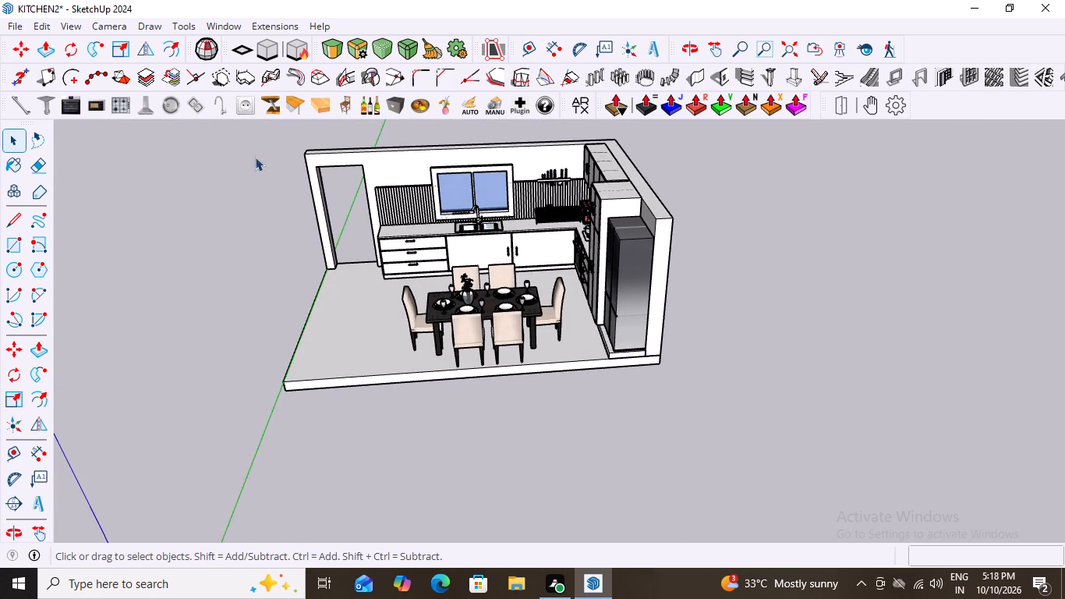
pyautogui.scroll(2, 363, 154)
pyautogui.moveTo(366, 200); pyautogui.dragTo(461, 164, button='middle')
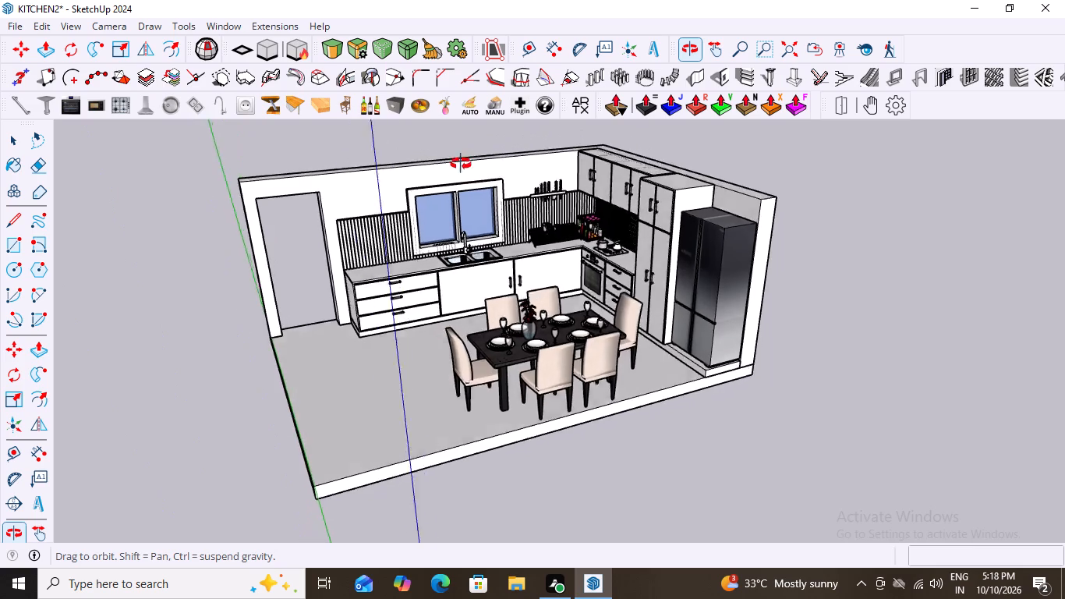
pyautogui.moveTo(461, 164); pyautogui.dragTo(514, 175, button='middle')
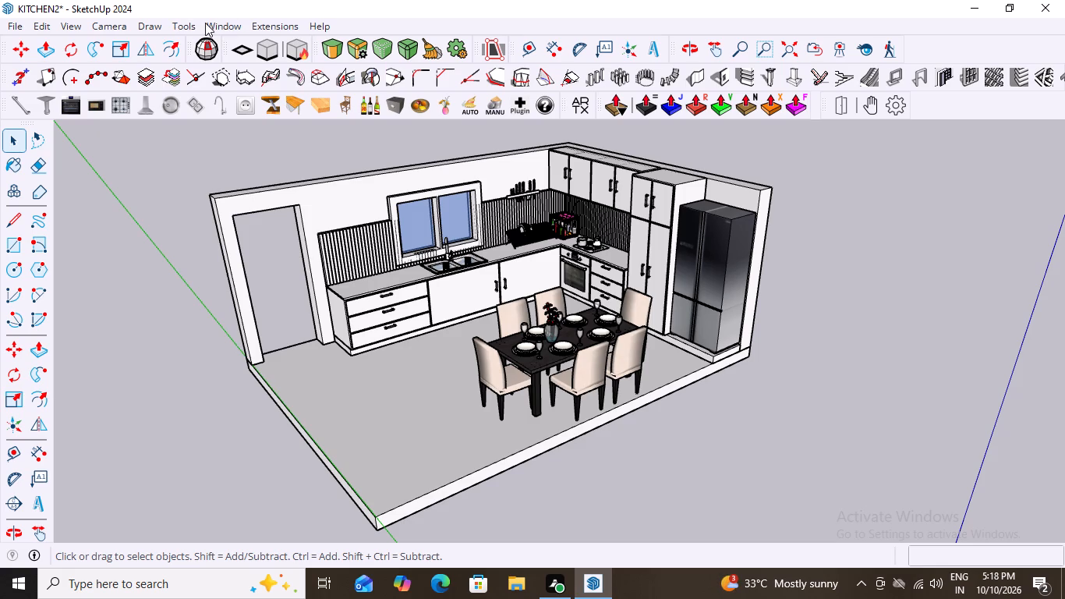
# Open 3D Warehouse and search its models for "sitting people on chair".
pyautogui.click(226, 20)
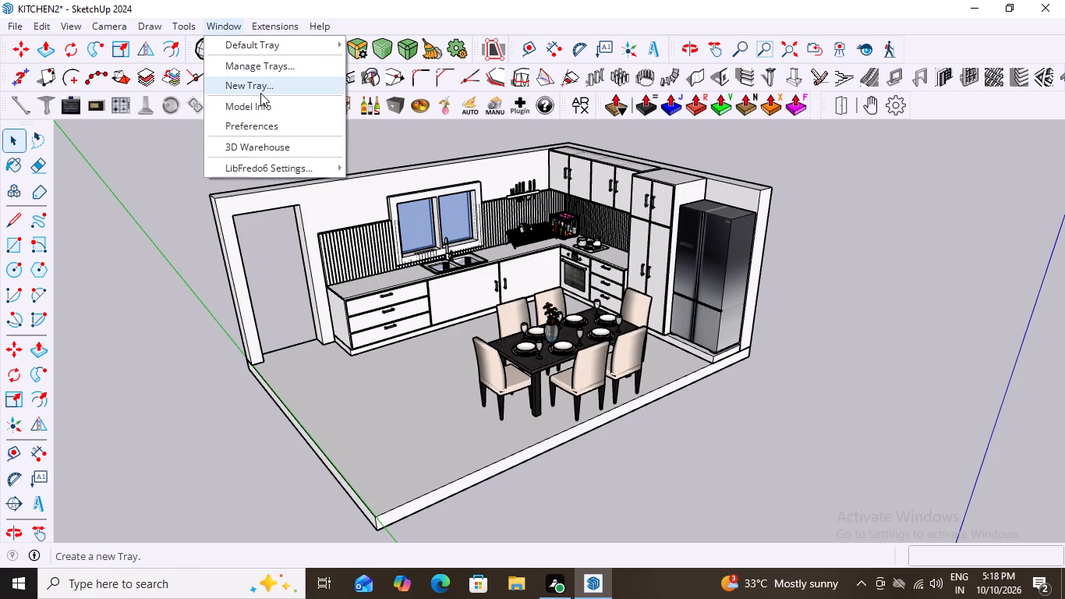
pyautogui.click(267, 146)
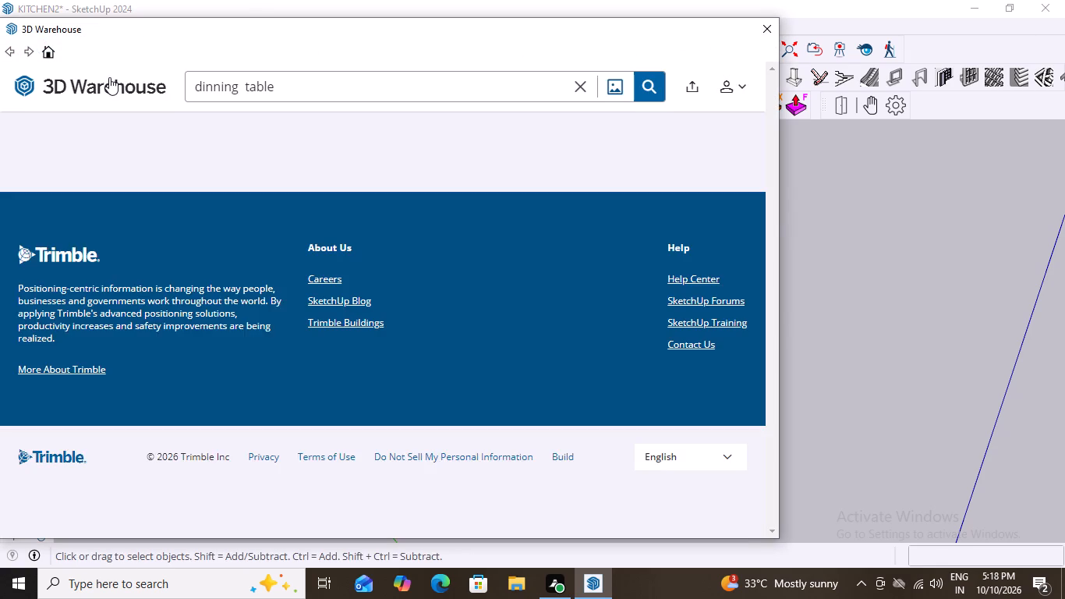
pyautogui.click(288, 86)
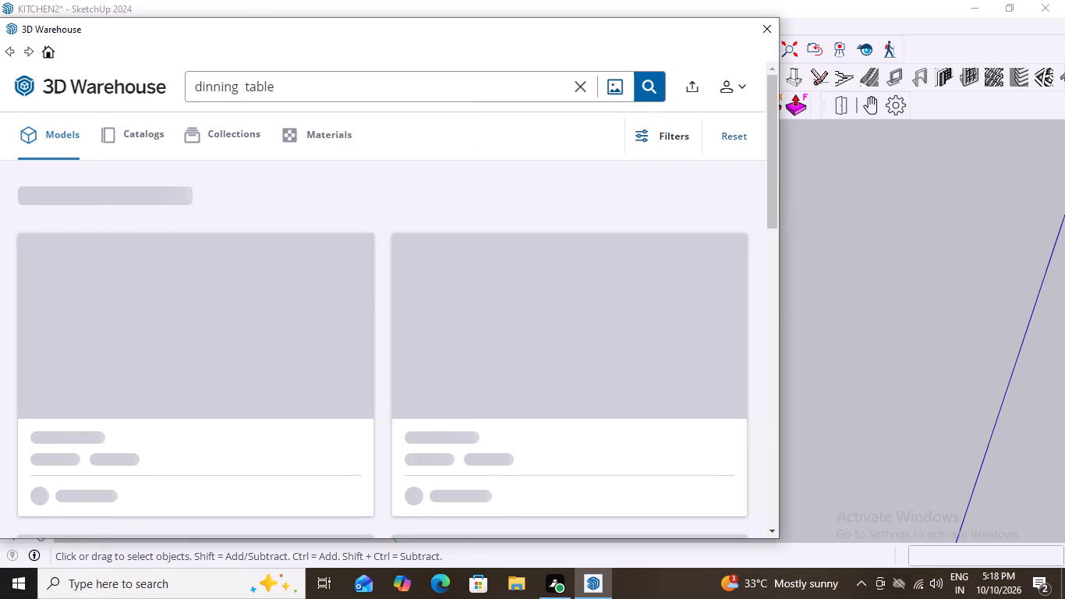
pyautogui.press('BackSpace')
pyautogui.press('BackSpace')
pyautogui.press('BackSpace')
pyautogui.press('BackSpace')
pyautogui.press('BackSpace')
pyautogui.press('BackSpace')
pyautogui.press('BackSpace')
pyautogui.press('BackSpace')
pyautogui.press('BackSpace')
pyautogui.press('BackSpace')
pyautogui.press('BackSpace')
pyautogui.press('BackSpace')
pyautogui.press('BackSpace')
pyautogui.press('BackSpace')
pyautogui.press('BackSpace')
pyautogui.press('BackSpace')
pyautogui.press('BackSpace')
pyautogui.press('BackSpace')
pyautogui.press('BackSpace')
pyautogui.press('BackSpace')
pyautogui.press('BackSpace')
pyautogui.press('BackSpace')
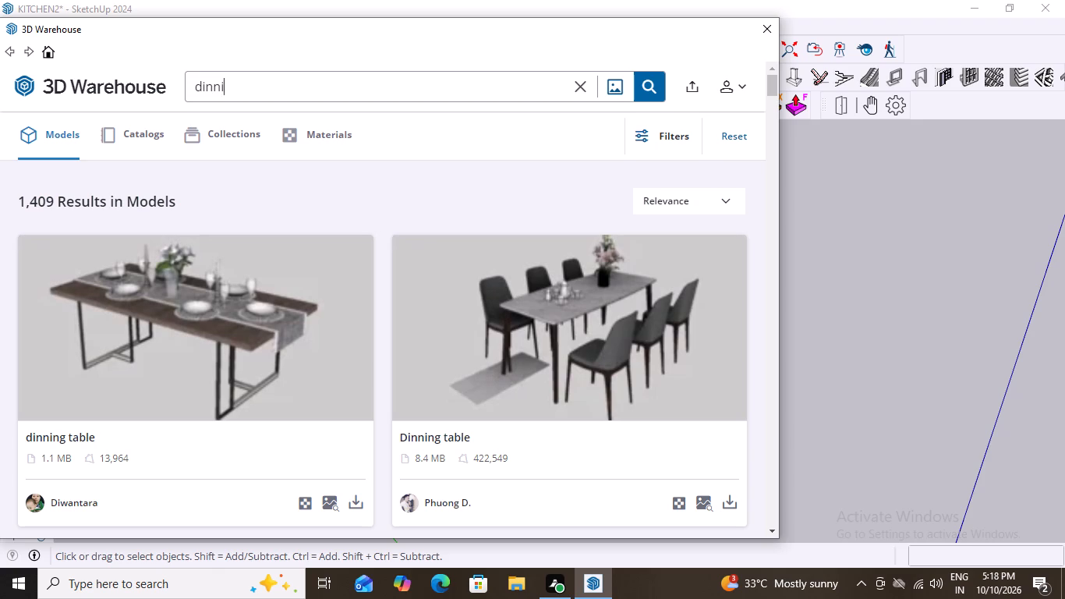
pyautogui.write('sitti')
pyautogui.write('ng')
pyautogui.press('space')
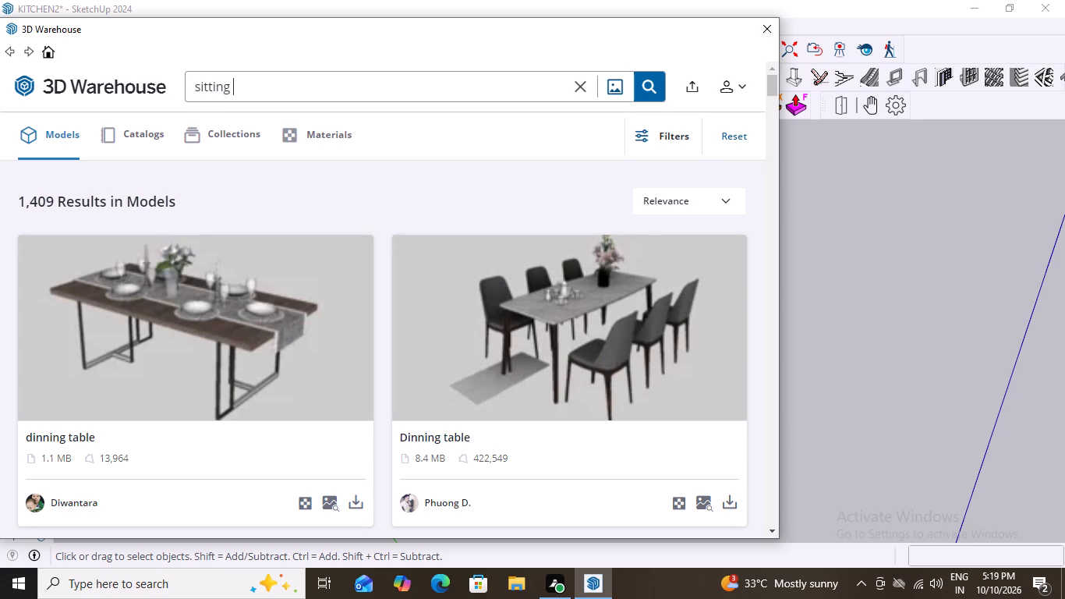
pyautogui.write('p')
pyautogui.write('eople')
pyautogui.press('space')
pyautogui.write('on chi')
pyautogui.press('r')
pyautogui.press('BackSpace')
pyautogui.press('BackSpace')
pyautogui.write('air')
pyautogui.click(645, 90)
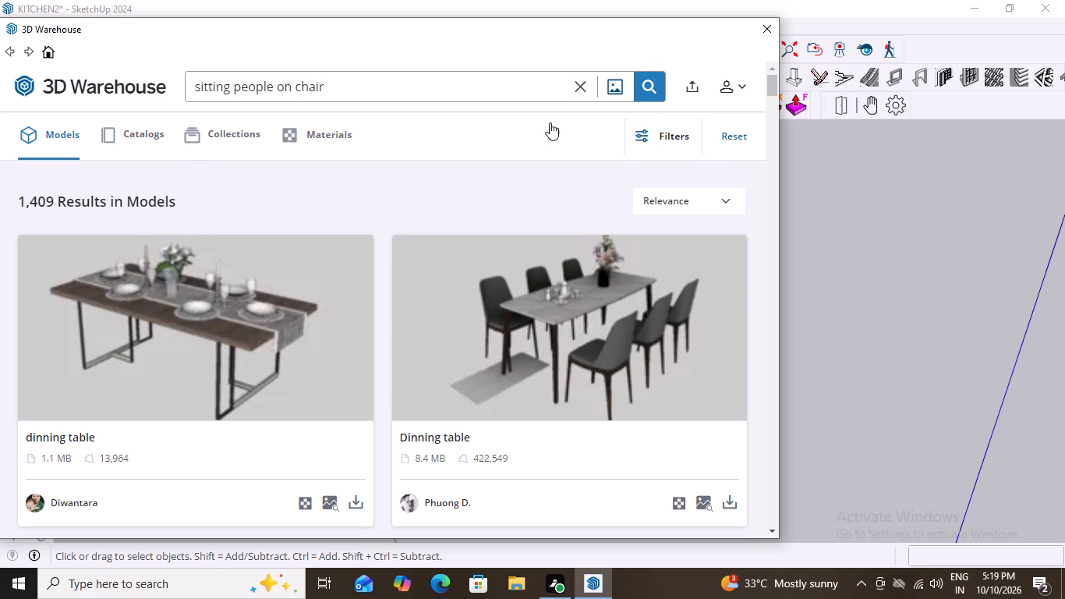
# Browse the model results for a seated figure suitable for the dining chairs.
pyautogui.scroll(-3, 193, 267)
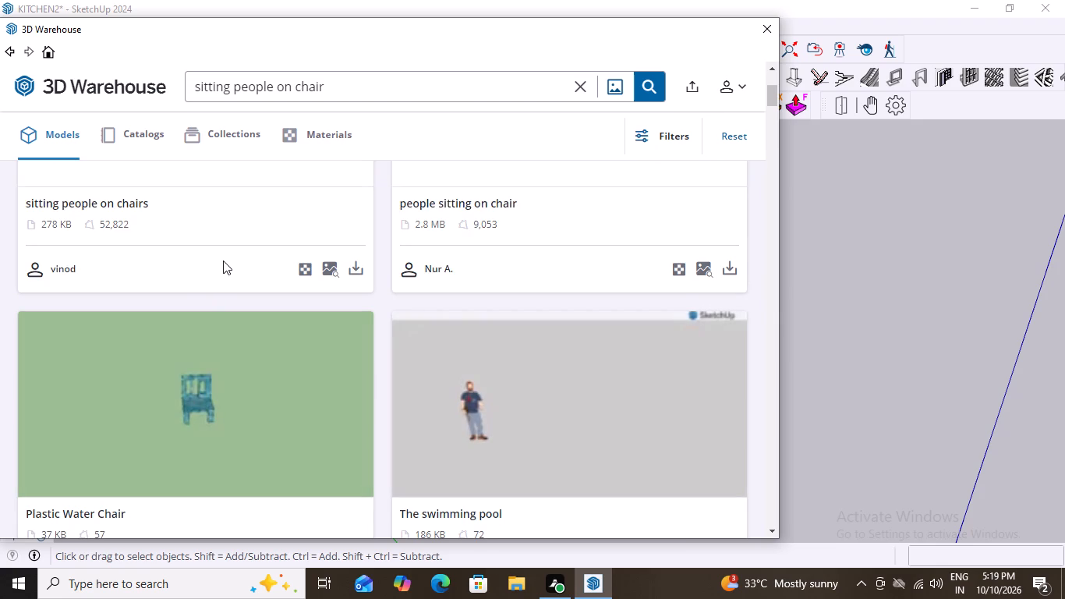
pyautogui.scroll(3, 223, 261)
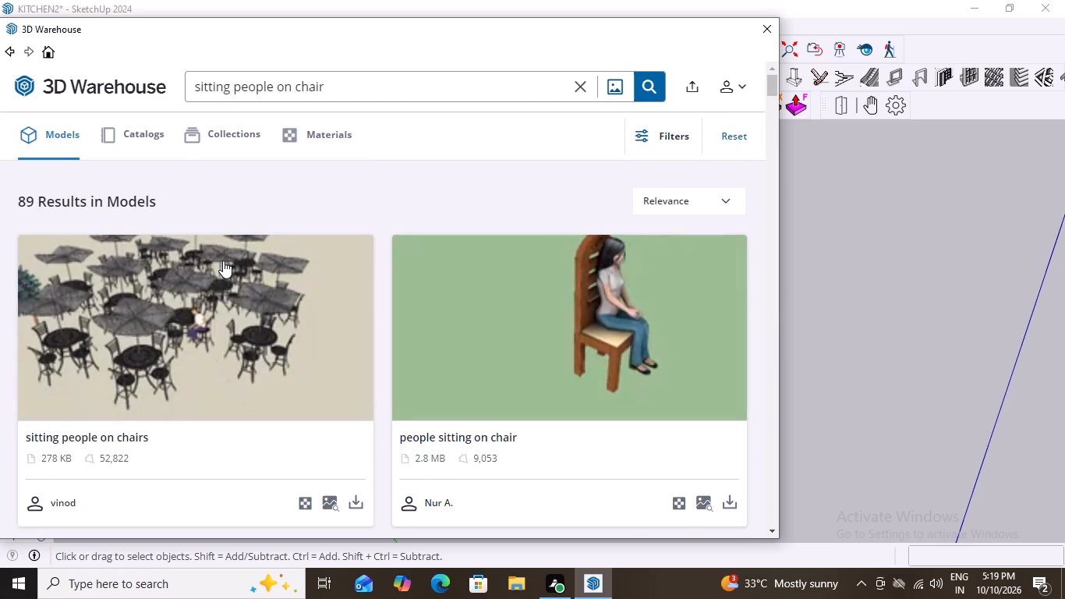
pyautogui.scroll(-1, 223, 261)
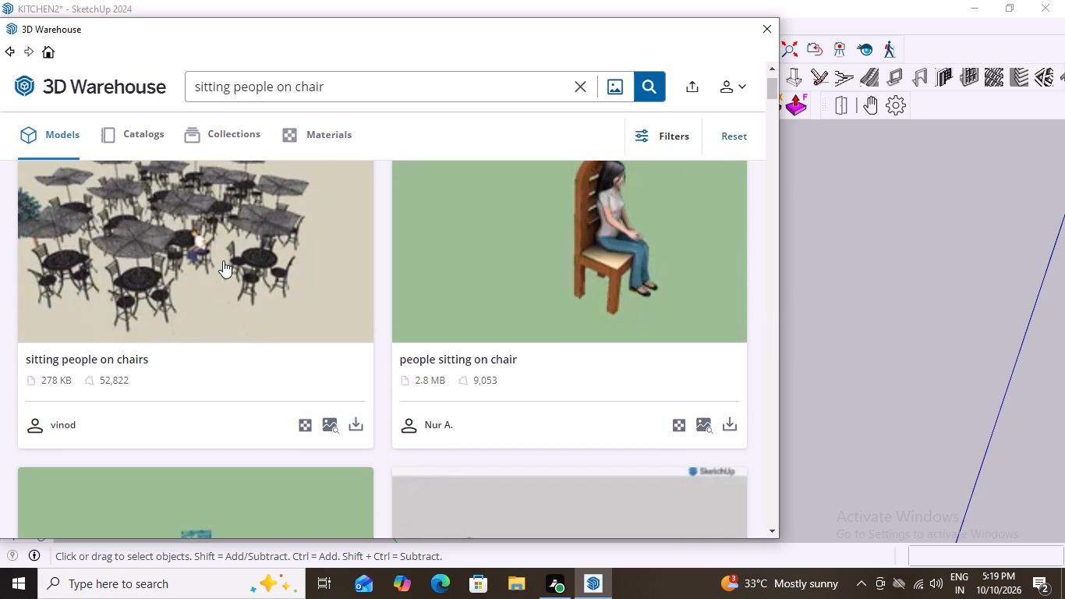
pyautogui.scroll(-2, 223, 261)
pyautogui.scroll(3, 223, 261)
pyautogui.scroll(-4, 223, 261)
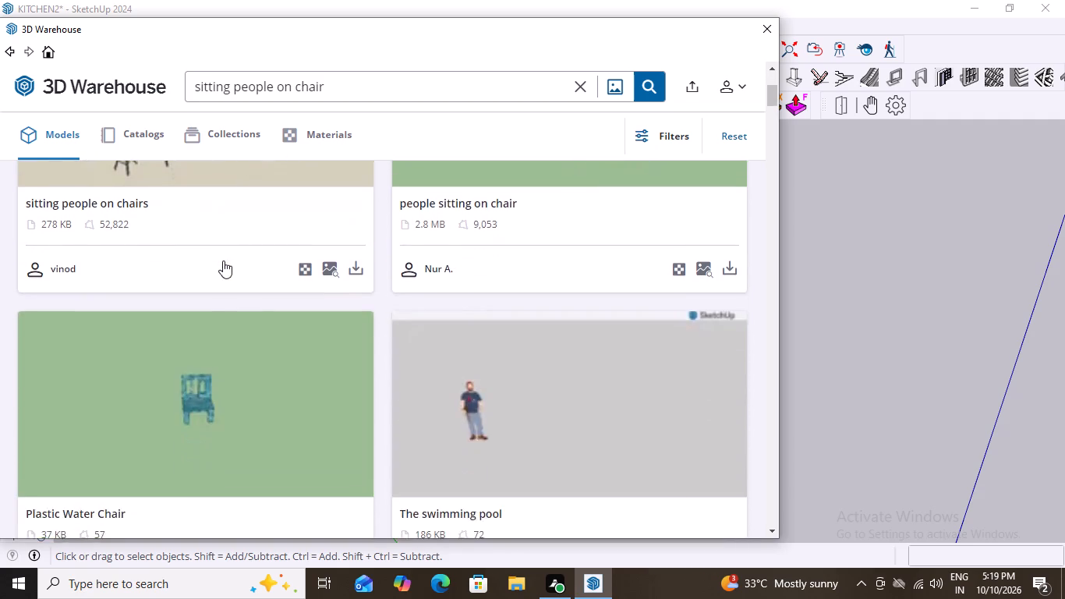
pyautogui.scroll(-17, 223, 261)
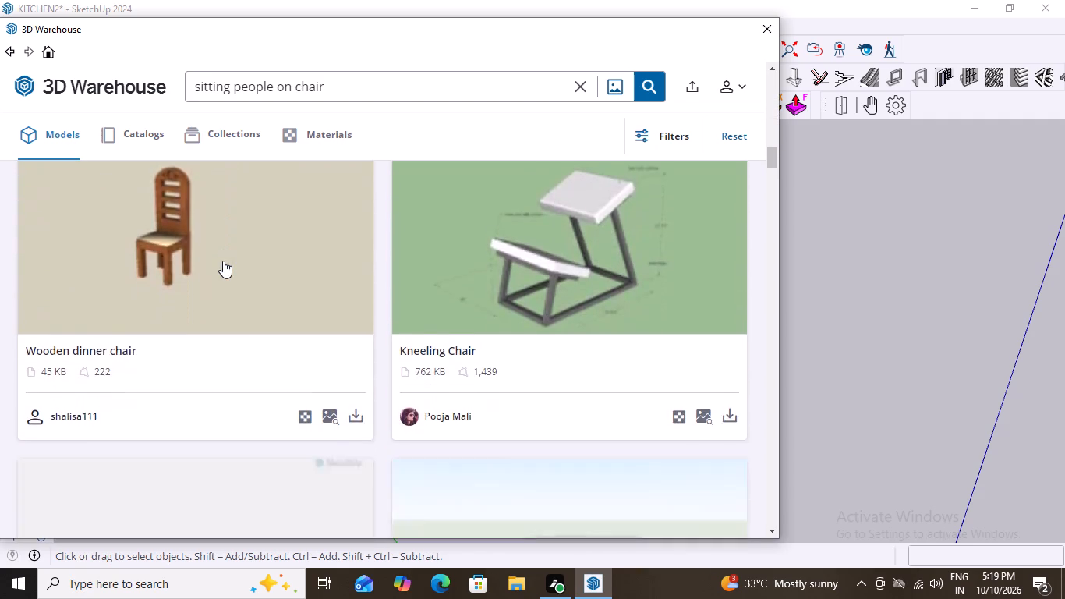
pyautogui.scroll(-9, 223, 261)
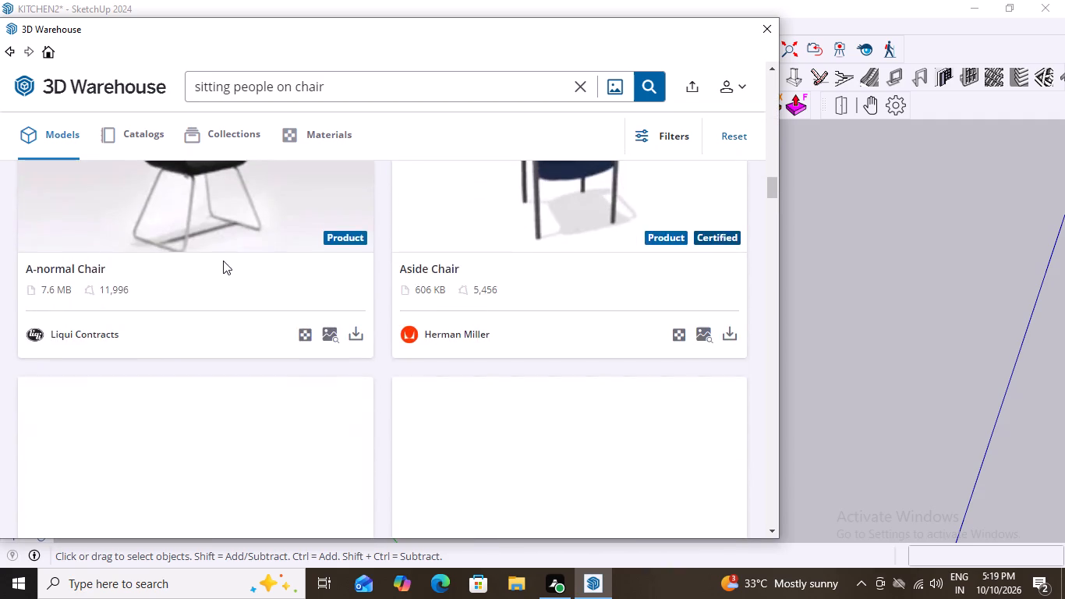
pyautogui.scroll(-6, 223, 261)
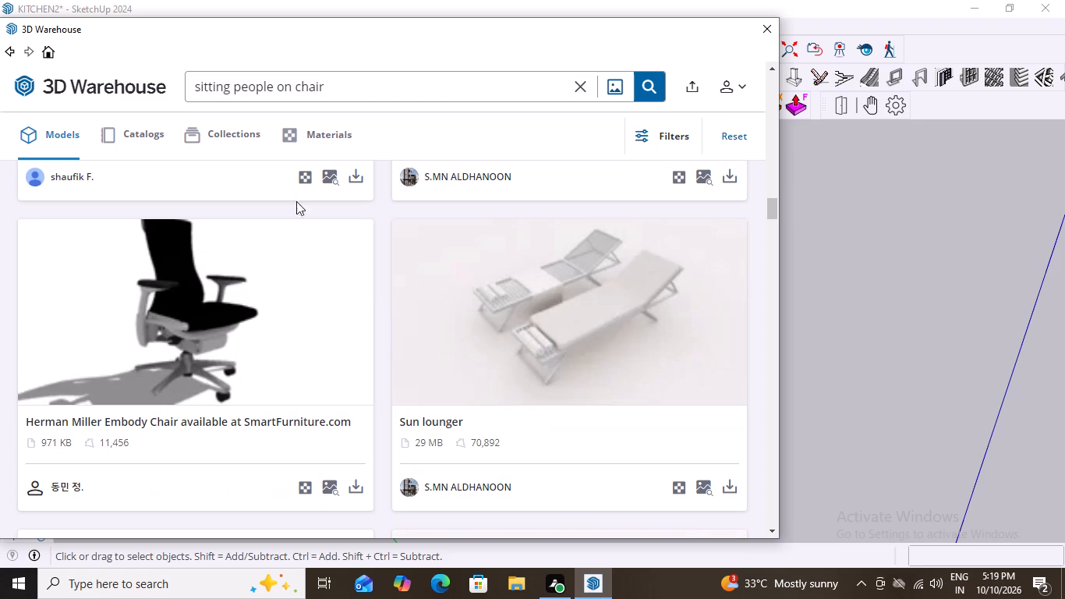
# Replace the 3D Warehouse search with "people sitting on chairs" and run it.
pyautogui.click(332, 87)
pyautogui.press('BackSpace')
pyautogui.press('BackSpace')
pyautogui.press('BackSpace')
pyautogui.press('BackSpace')
pyautogui.press('BackSpace')
pyautogui.press('BackSpace')
pyautogui.press('BackSpace')
pyautogui.press('BackSpace')
pyautogui.press('BackSpace')
pyautogui.press('BackSpace')
pyautogui.press('BackSpace')
pyautogui.press('BackSpace')
pyautogui.press('BackSpace')
pyautogui.press('BackSpace')
pyautogui.press('BackSpace')
pyautogui.press('BackSpace')
pyautogui.press('BackSpace')
pyautogui.press('BackSpace')
pyautogui.press('BackSpace')
pyautogui.press('BackSpace')
pyautogui.press('p')
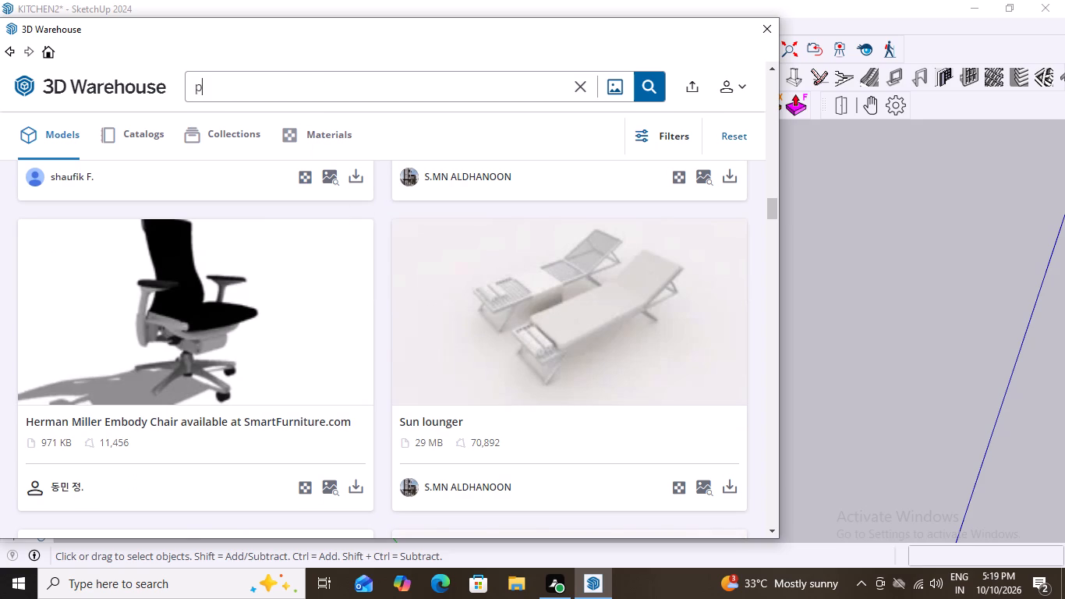
pyautogui.write('eo')
pyautogui.write('ple si')
pyautogui.write('ttin')
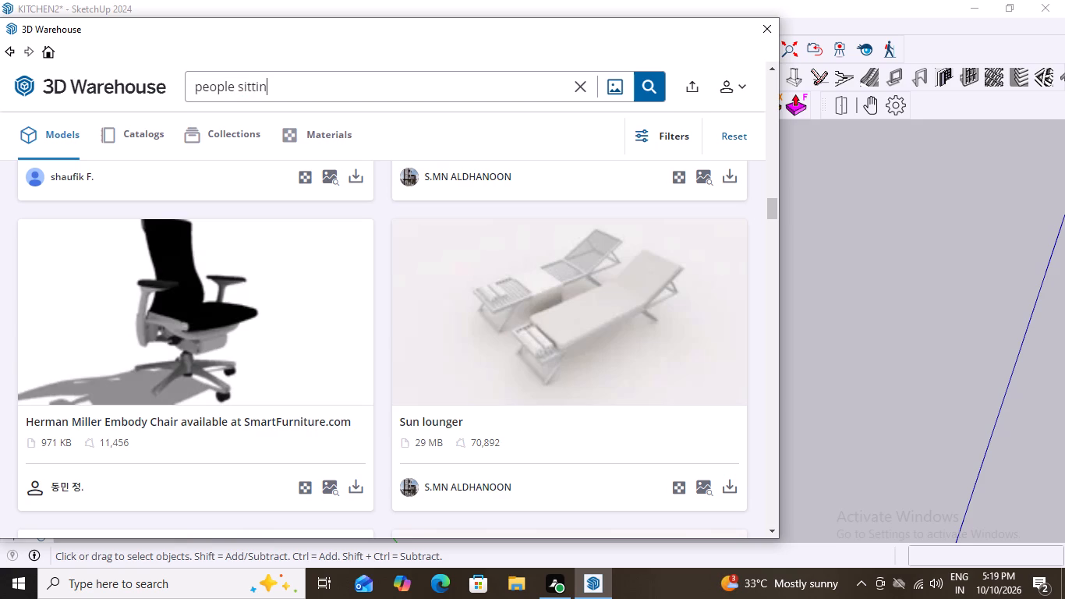
pyautogui.press('g')
pyautogui.press('space')
pyautogui.write('on chair')
pyautogui.press('s')
pyautogui.click(663, 89)
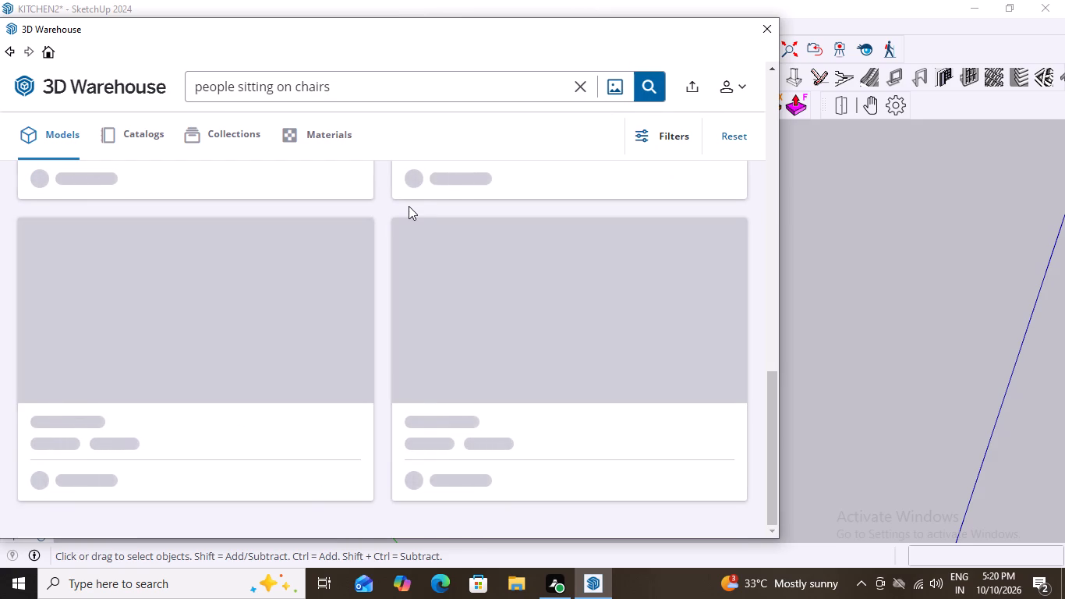
# Browse the "people sitting on chairs" results for a seated figure suitable for the dining chairs.
pyautogui.scroll(-10, 385, 307)
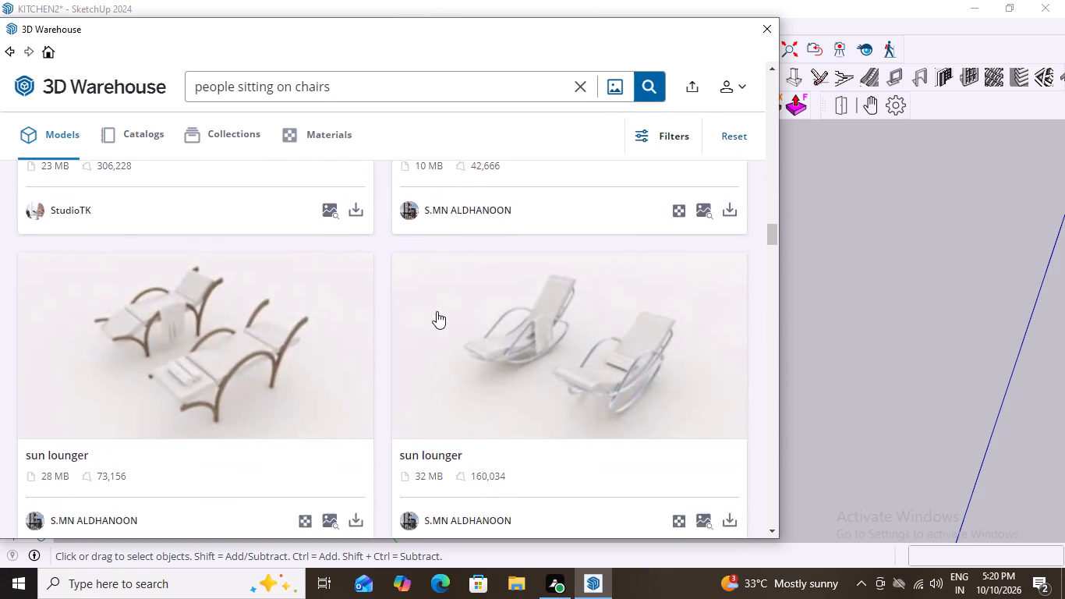
pyautogui.scroll(-9, 437, 312)
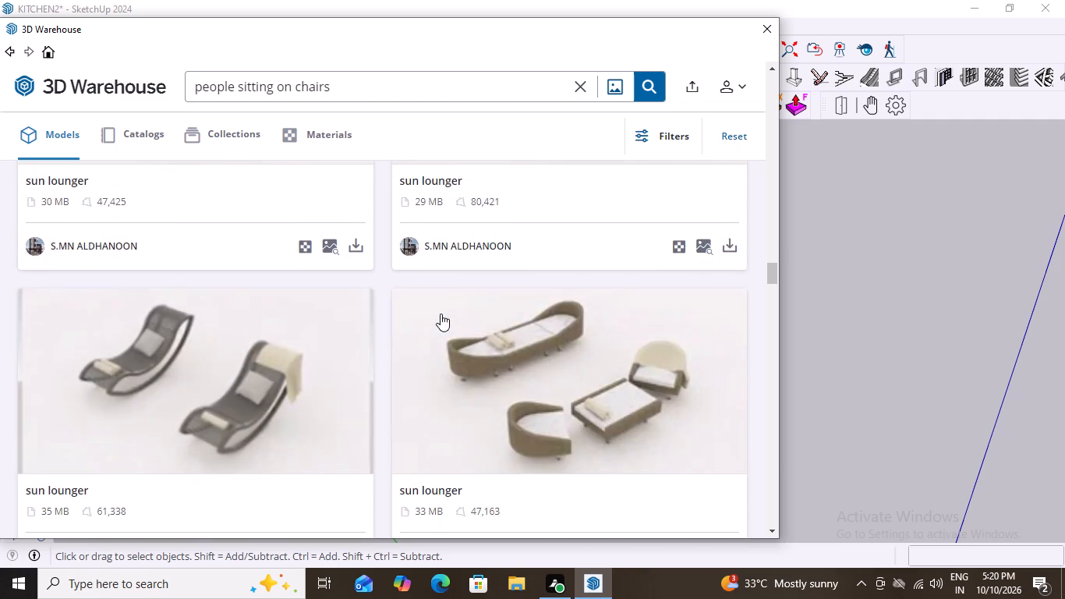
pyautogui.scroll(-6, 441, 314)
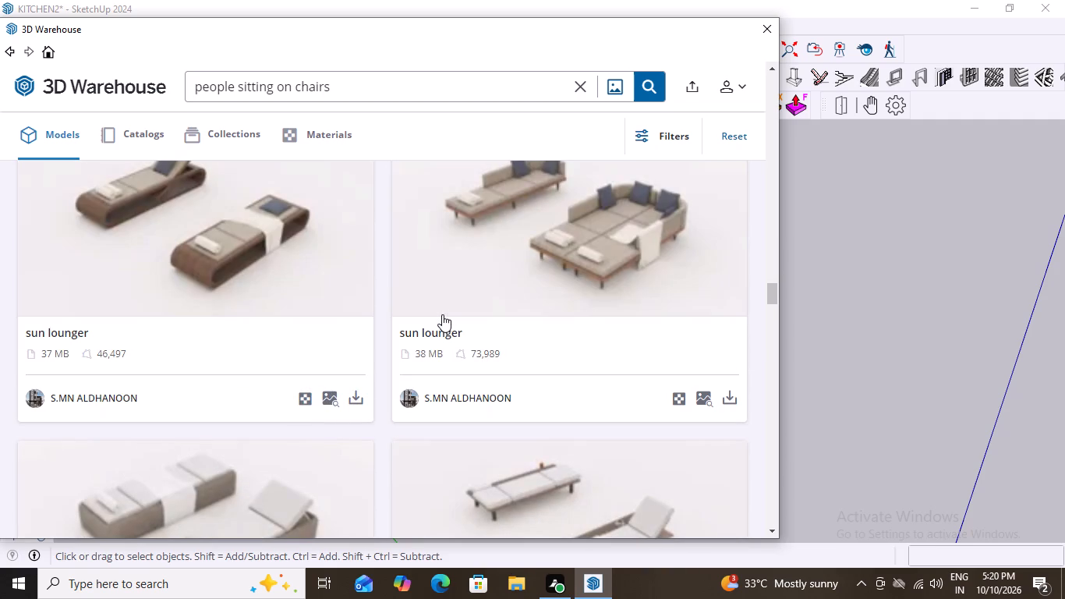
# Replace the 3D Warehouse model search with "kitchen sitting people" and run it.
pyautogui.click(363, 92)
pyautogui.press('BackSpace')
pyautogui.press('BackSpace')
pyautogui.press('BackSpace')
pyautogui.press('BackSpace')
pyautogui.press('BackSpace')
pyautogui.press('BackSpace')
pyautogui.press('BackSpace')
pyautogui.press('BackSpace')
pyautogui.press('BackSpace')
pyautogui.press('BackSpace')
pyautogui.press('BackSpace')
pyautogui.press('BackSpace')
pyautogui.press('BackSpace')
pyautogui.press('BackSpace')
pyautogui.press('BackSpace')
pyautogui.press('BackSpace')
pyautogui.press('BackSpace')
pyautogui.press('BackSpace')
pyautogui.press('BackSpace')
pyautogui.press('BackSpace')
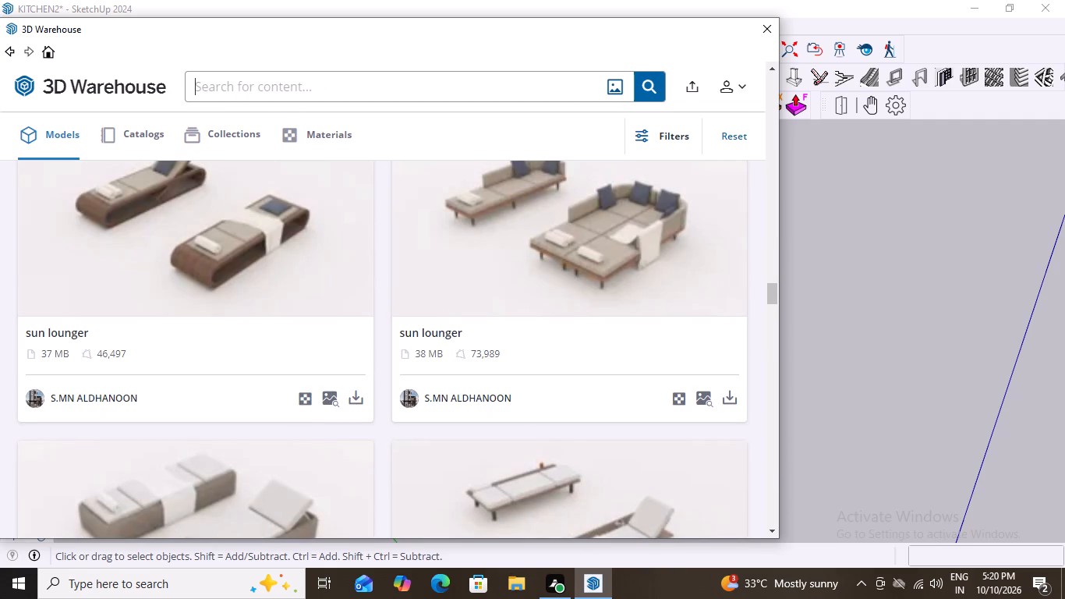
pyautogui.write('kitchen si')
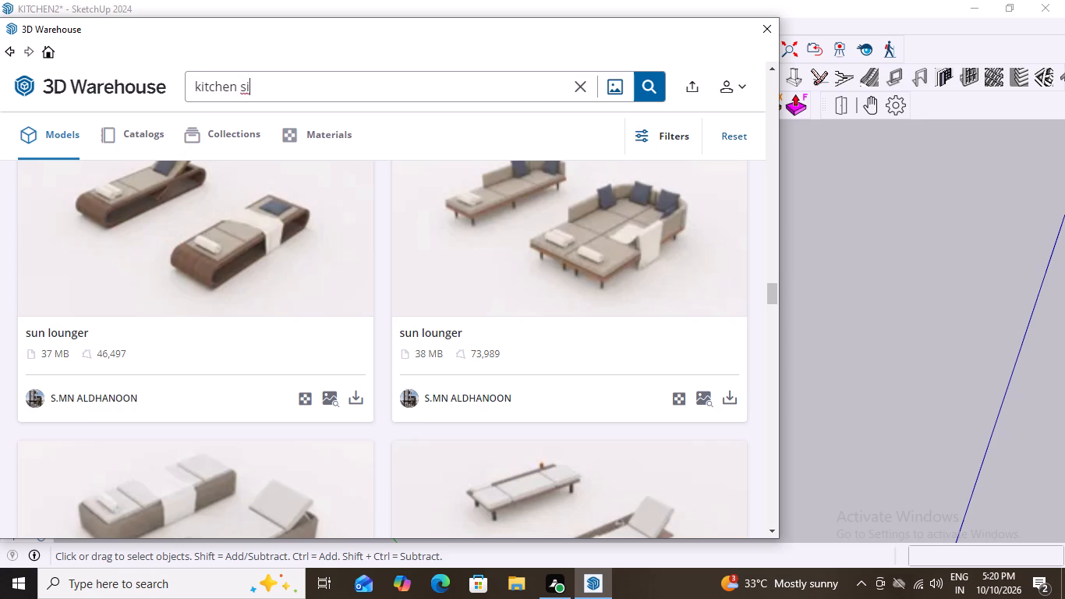
pyautogui.write('ttin')
pyautogui.write('g')
pyautogui.press('space')
pyautogui.press('p')
pyautogui.write('eople')
pyautogui.click(650, 87)
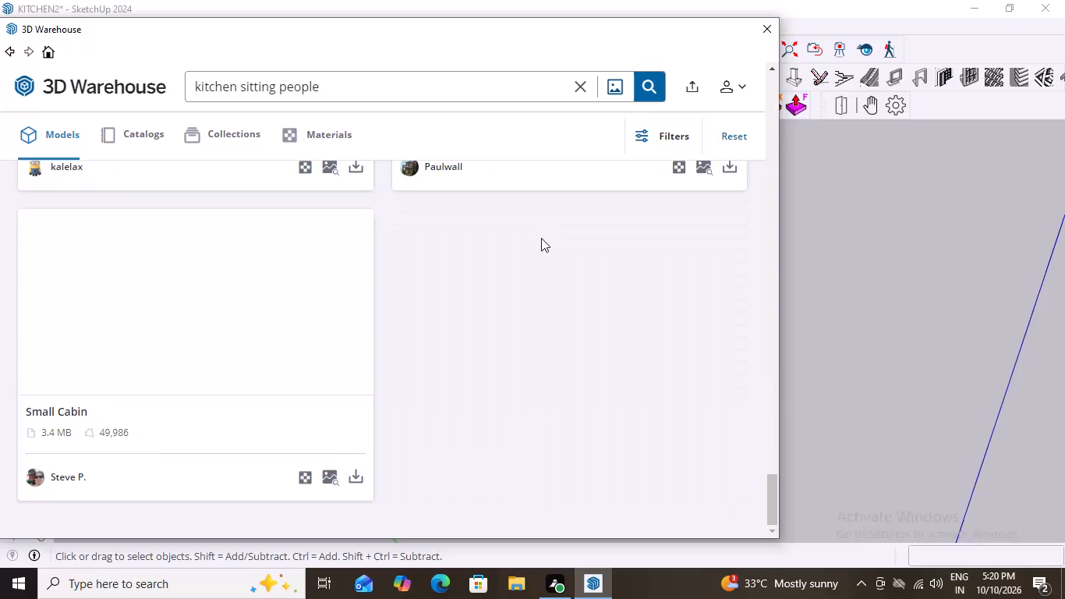
# Look through the "kitchen sitting people" results for seated figures that suit the dining area.
pyautogui.scroll(-4, 443, 277)
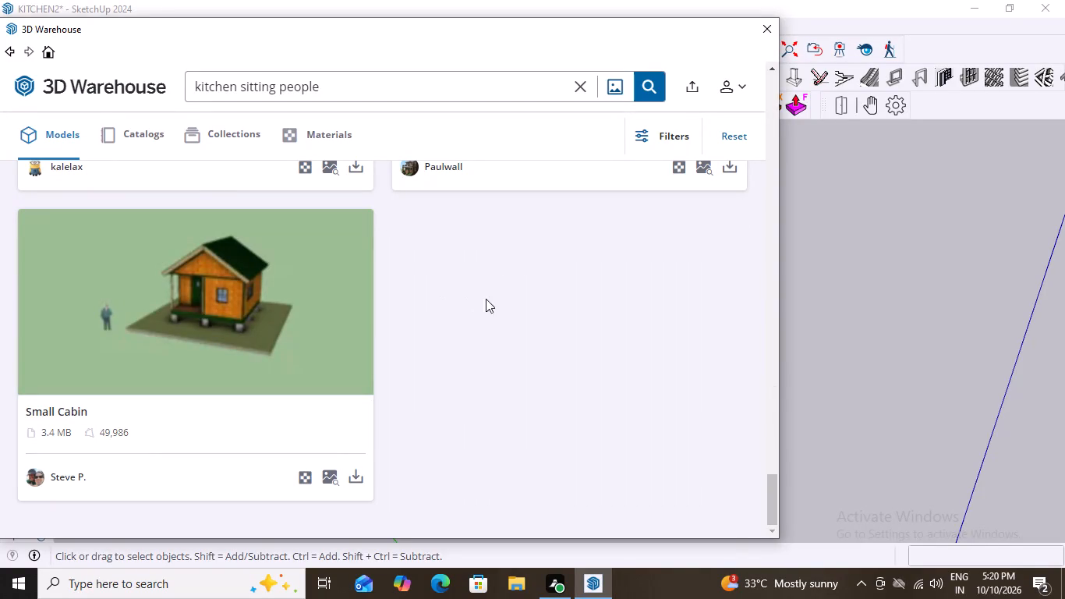
pyautogui.scroll(-11, 504, 302)
pyautogui.scroll(8, 222, 338)
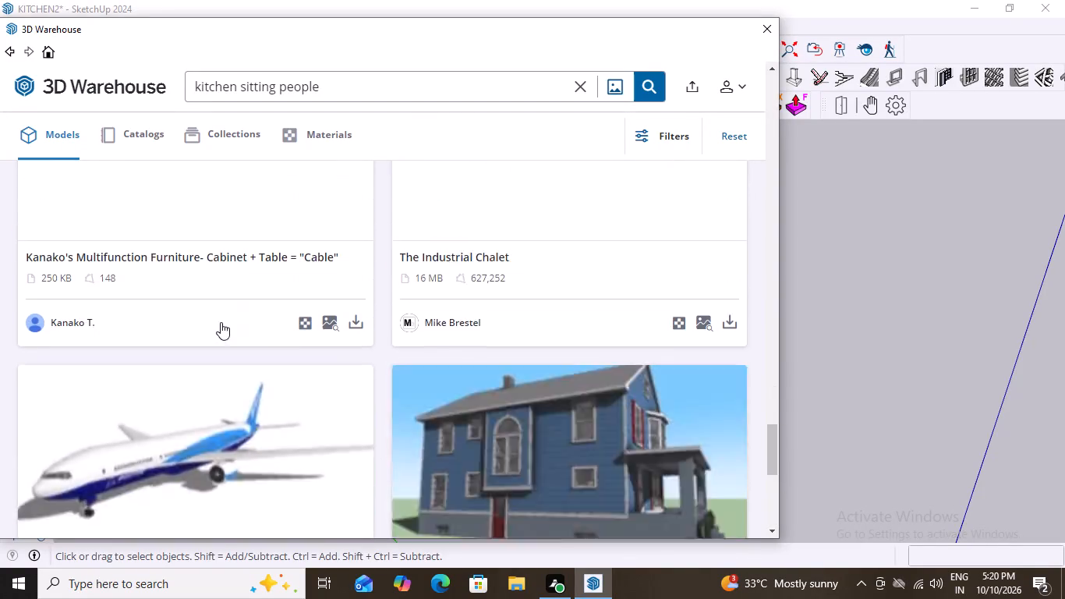
pyautogui.scroll(-3, 239, 309)
pyautogui.scroll(6, 239, 309)
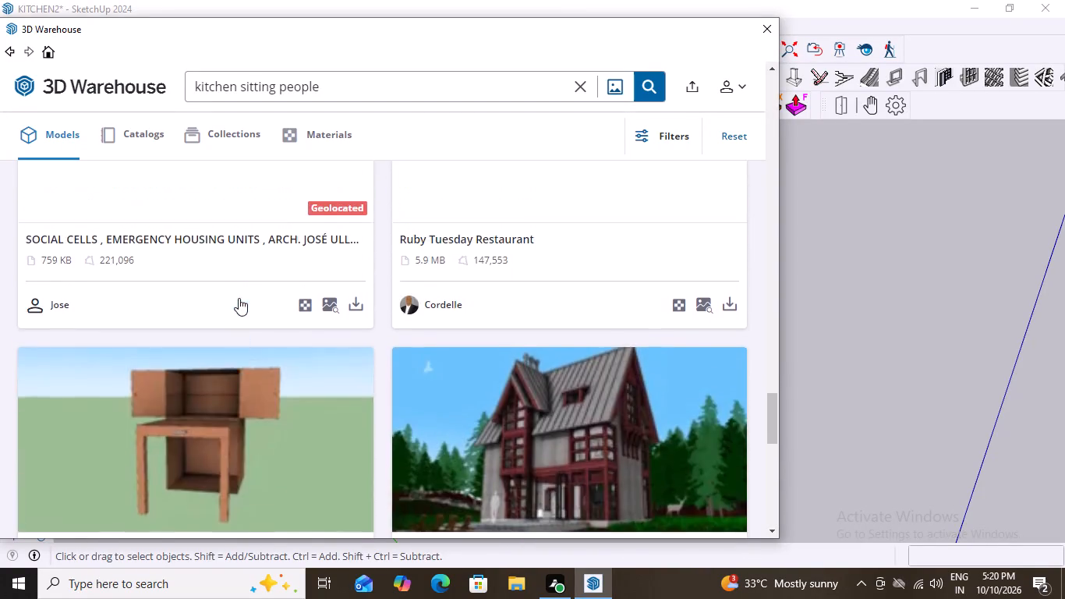
pyautogui.scroll(13, 239, 298)
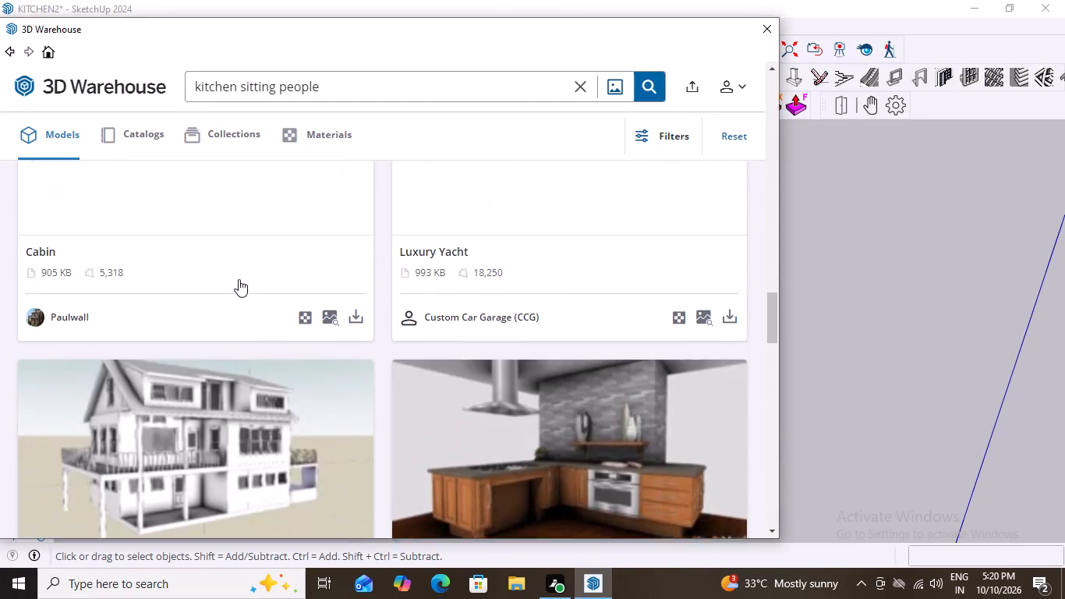
pyautogui.scroll(4, 239, 279)
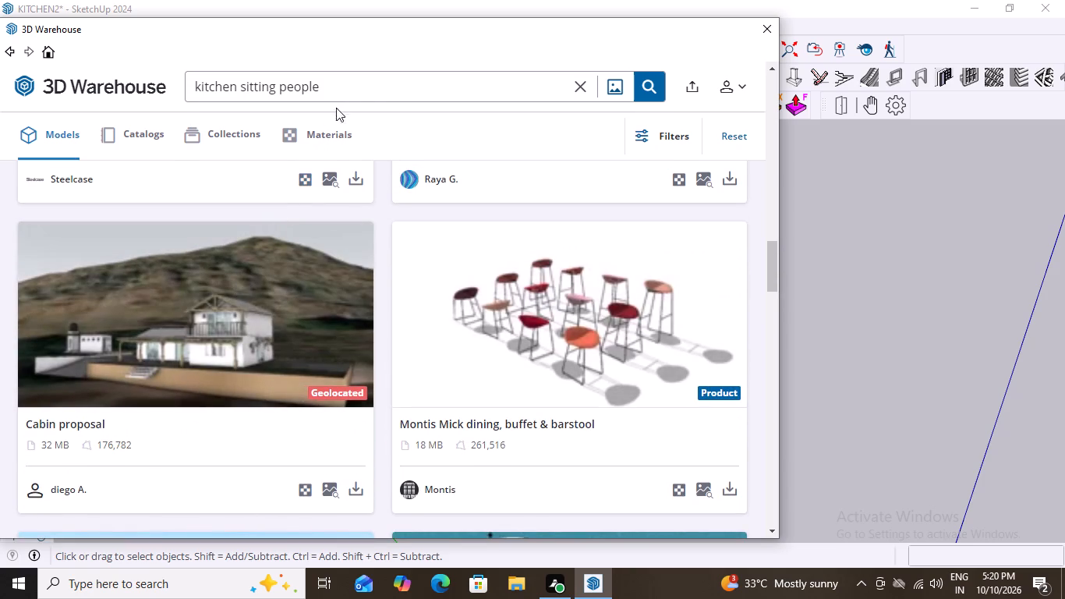
# Replace the model search with "sitting people on dinning", run it and check the results for seated figures.
pyautogui.click(347, 87)
pyautogui.press('BackSpace')
pyautogui.press('BackSpace')
pyautogui.press('BackSpace')
pyautogui.press('BackSpace')
pyautogui.press('BackSpace')
pyautogui.press('BackSpace')
pyautogui.press('BackSpace')
pyautogui.press('BackSpace')
pyautogui.press('BackSpace')
pyautogui.press('BackSpace')
pyautogui.press('BackSpace')
pyautogui.press('BackSpace')
pyautogui.press('BackSpace')
pyautogui.press('BackSpace')
pyautogui.press('BackSpace')
pyautogui.press('BackSpace')
pyautogui.press('BackSpace')
pyautogui.press('BackSpace')
pyautogui.press('BackSpace')
pyautogui.press('BackSpace')
pyautogui.press('BackSpace')
pyautogui.press('BackSpace')
pyautogui.press('BackSpace')
pyautogui.press('BackSpace')
pyautogui.press('BackSpace')
pyautogui.press('BackSpace')
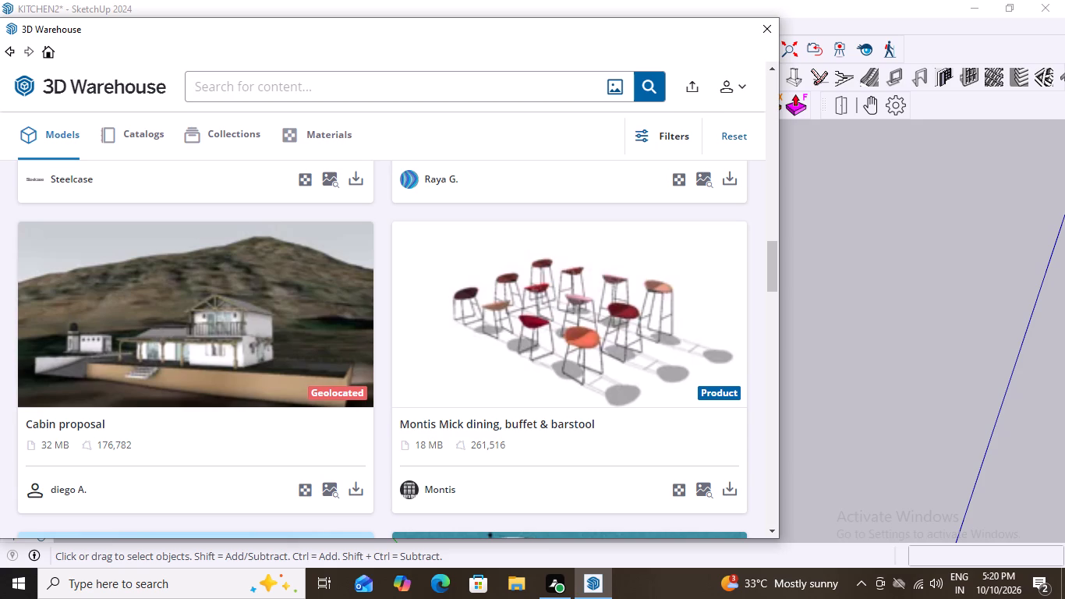
pyautogui.write('si')
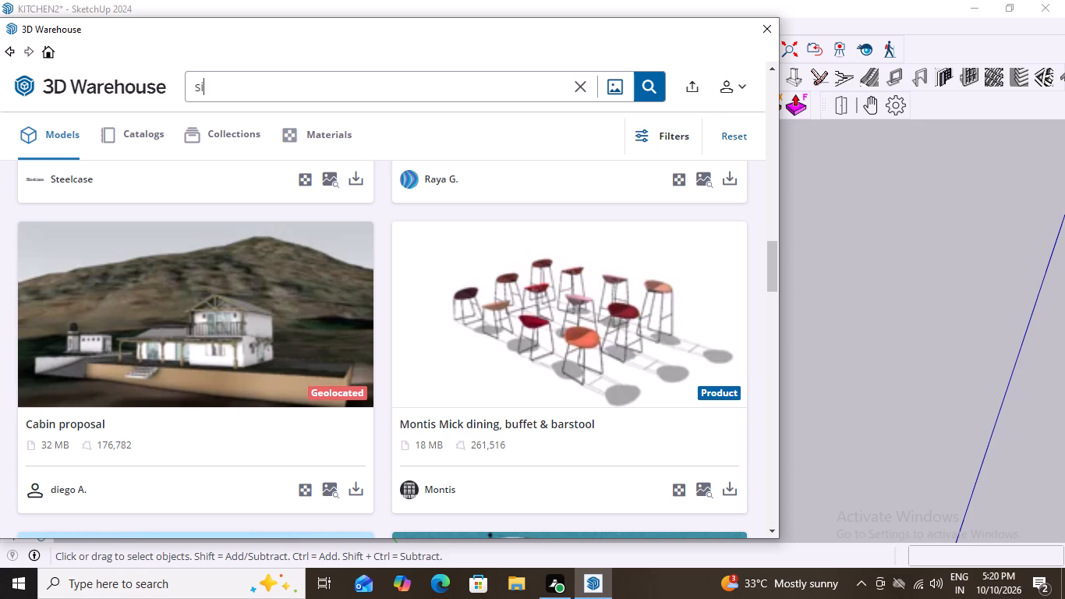
pyautogui.write('tt')
pyautogui.write('ing')
pyautogui.press('space')
pyautogui.write('people on')
pyautogui.write('dinni')
pyautogui.press('BackSpace')
pyautogui.press('BackSpace')
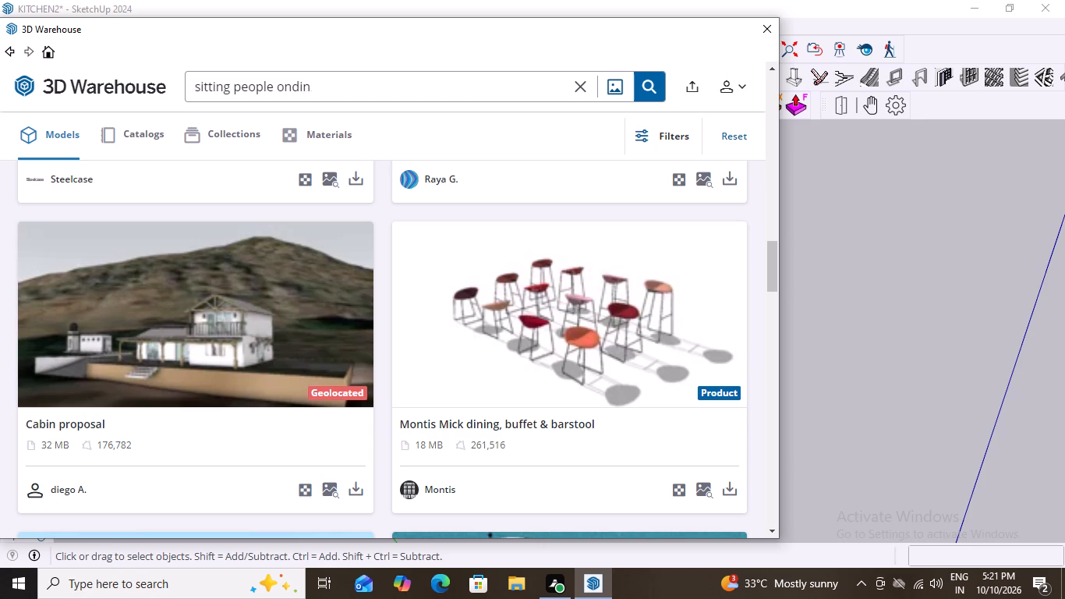
pyautogui.press('BackSpace')
pyautogui.press('BackSpace')
pyautogui.press('BackSpace')
pyautogui.press('space')
pyautogui.write('dinning')
pyautogui.click(646, 83)
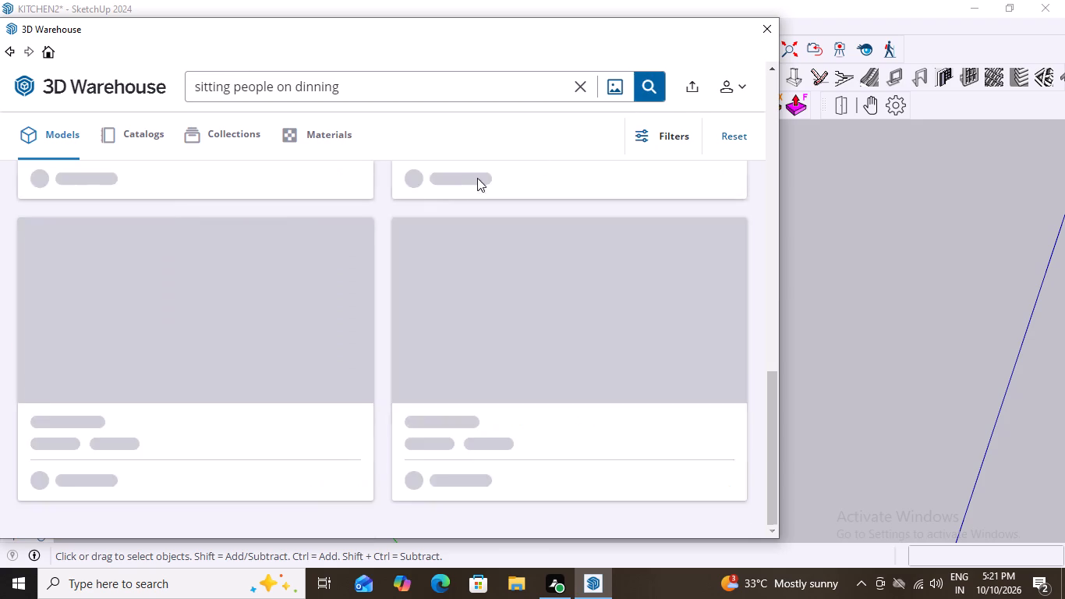
pyautogui.scroll(-8, 393, 289)
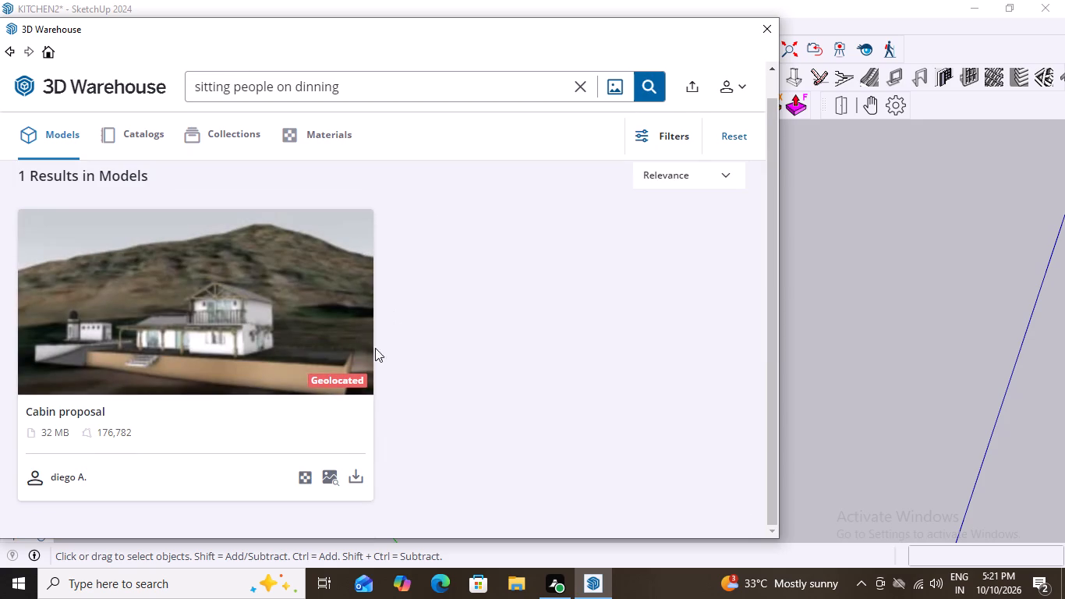
pyautogui.scroll(-4, 209, 318)
pyautogui.scroll(8, 232, 312)
pyautogui.scroll(-7, 239, 306)
# Replace the 3D Warehouse model search with the shorter phrase "sitting people" and run it.
pyautogui.click(366, 87)
pyautogui.press('BackSpace')
pyautogui.press('BackSpace')
pyautogui.press('BackSpace')
pyautogui.press('BackSpace')
pyautogui.press('BackSpace')
pyautogui.press('BackSpace')
pyautogui.press('BackSpace')
pyautogui.press('BackSpace')
pyautogui.press('BackSpace')
pyautogui.press('BackSpace')
pyautogui.press('BackSpace')
pyautogui.press('BackSpace')
pyautogui.press('BackSpace')
pyautogui.press('BackSpace')
pyautogui.press('BackSpace')
pyautogui.press('BackSpace')
pyautogui.press('BackSpace')
pyautogui.press('BackSpace')
pyautogui.press('BackSpace')
pyautogui.press('BackSpace')
pyautogui.press('BackSpace')
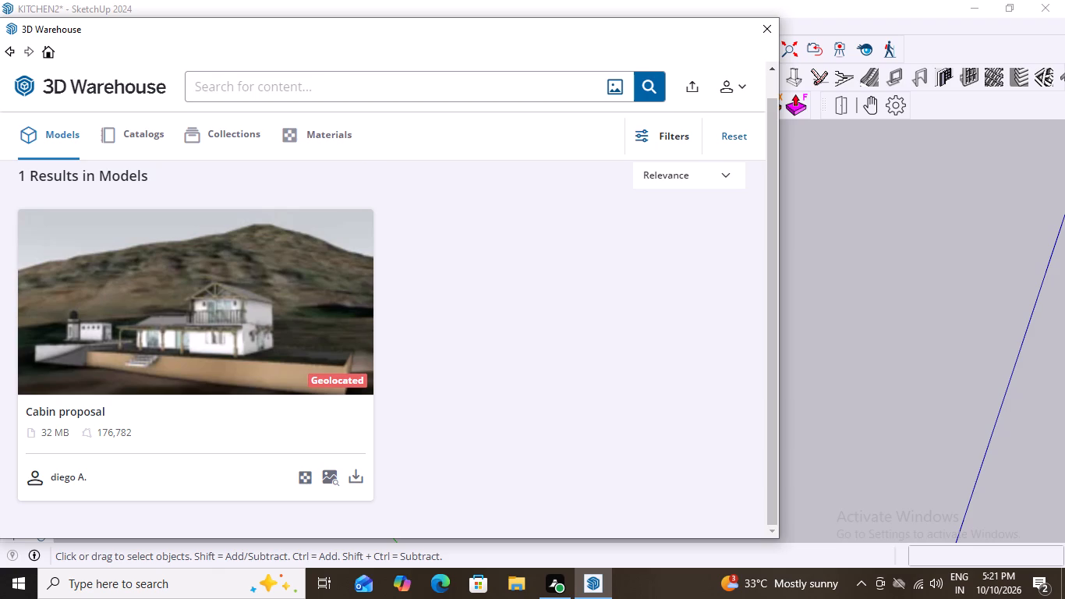
pyautogui.click(366, 89)
pyautogui.press('s')
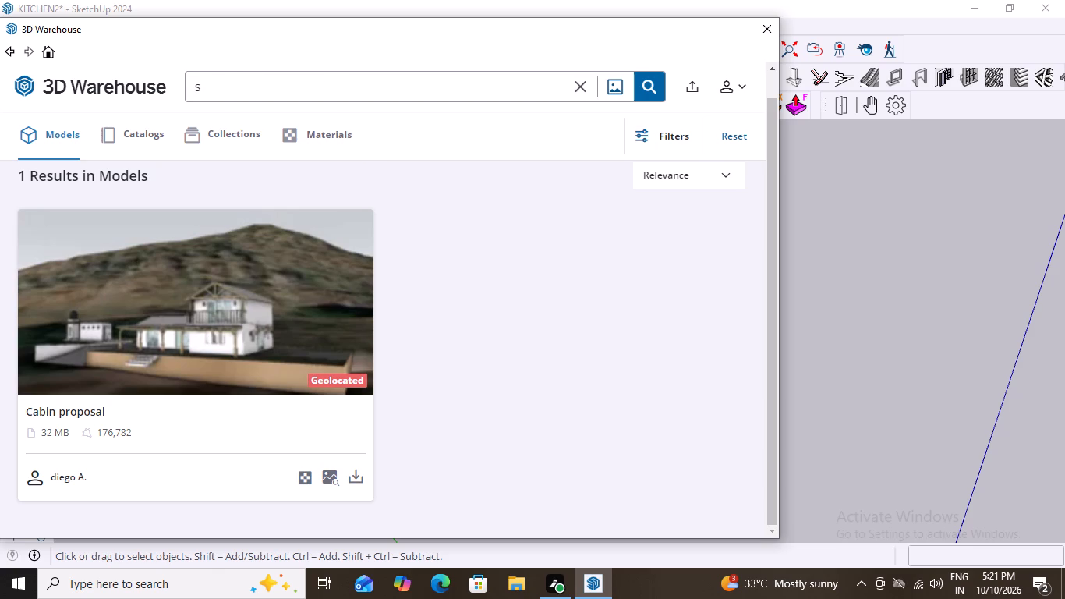
pyautogui.write('itt')
pyautogui.press('i')
pyautogui.write('ng people')
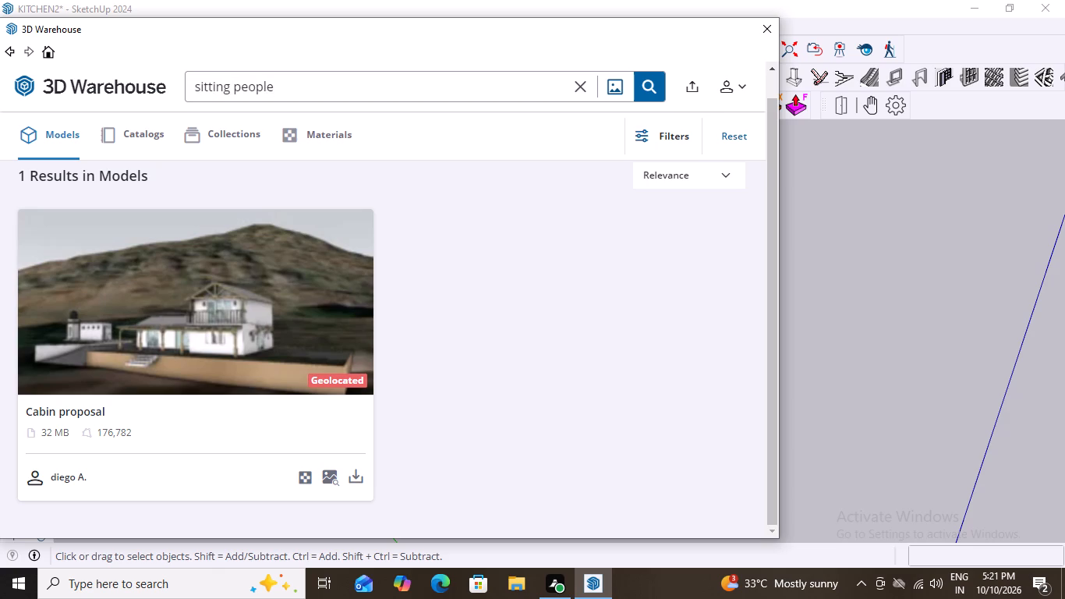
pyautogui.click(658, 87)
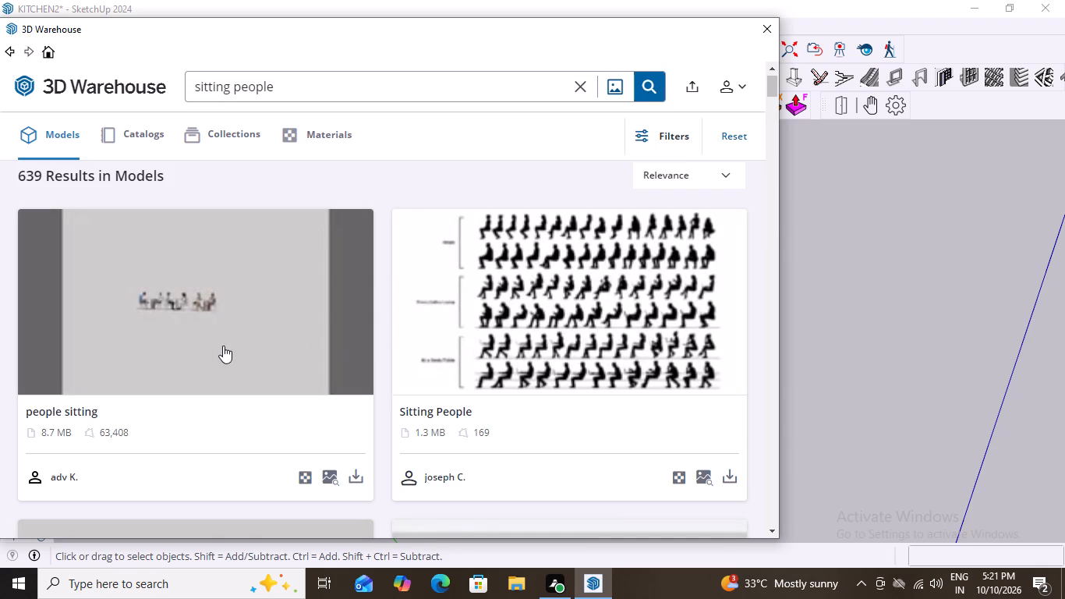
# Look through the "sitting people" results for seated figures that suit the kitchen's dining chairs.
pyautogui.scroll(-6, 218, 327)
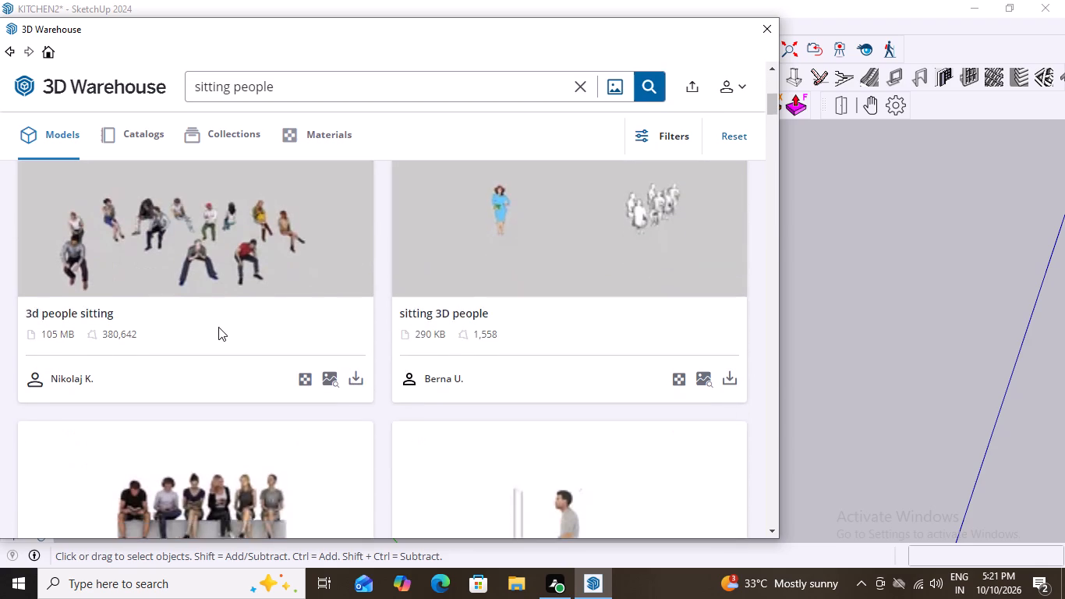
pyautogui.scroll(-2, 218, 327)
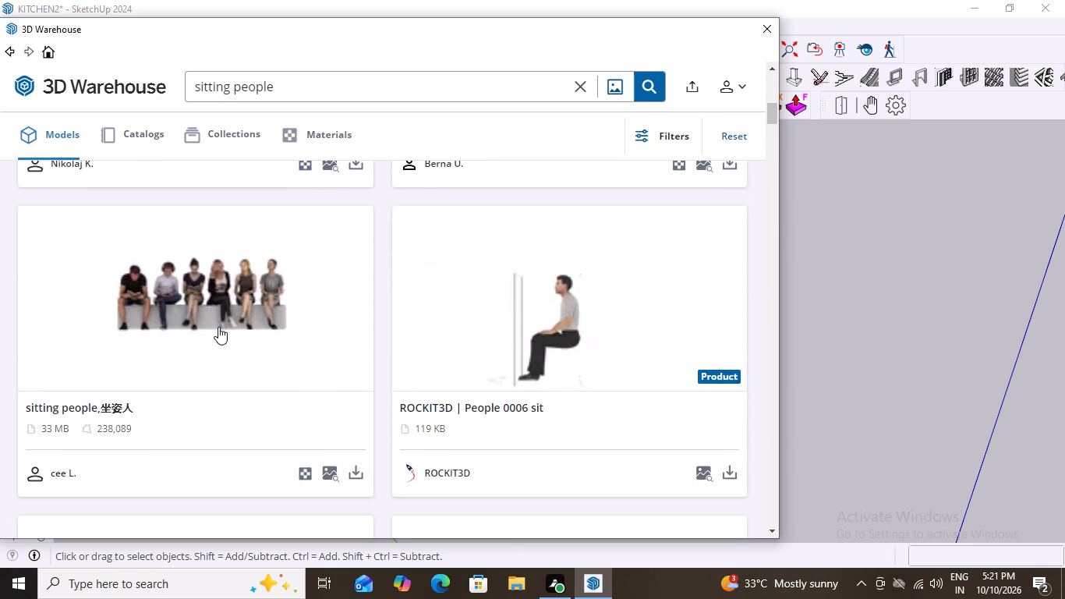
pyautogui.scroll(-4, 218, 327)
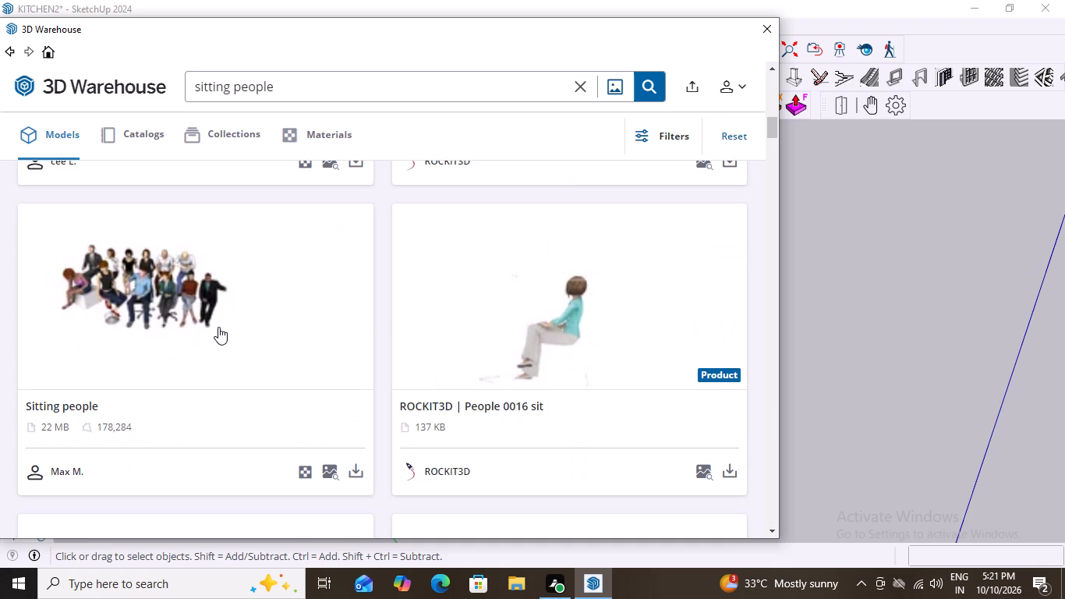
pyautogui.scroll(-5, 218, 327)
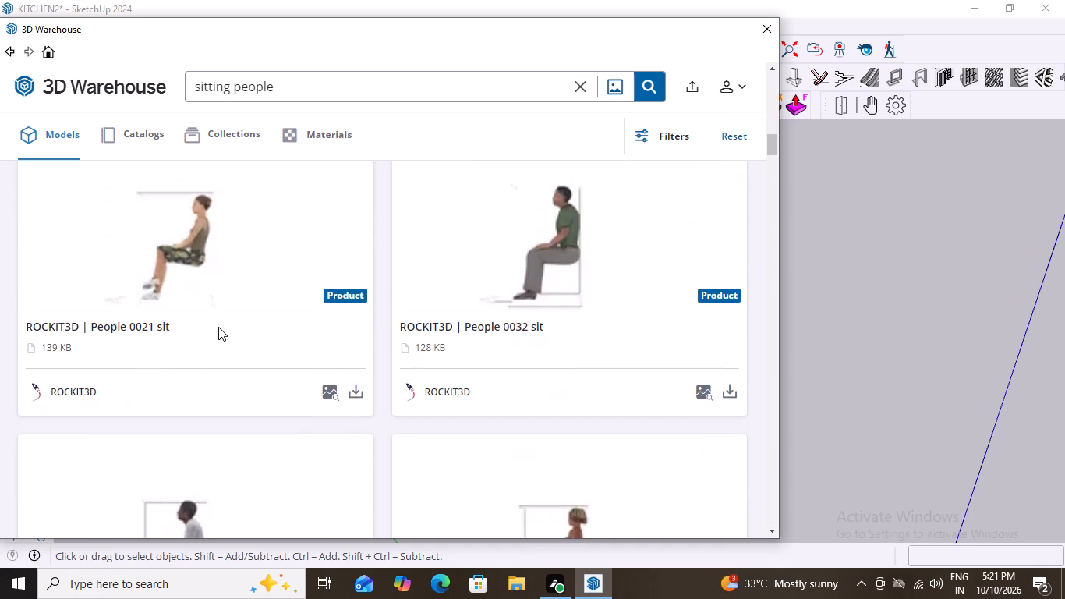
pyautogui.scroll(-7, 218, 327)
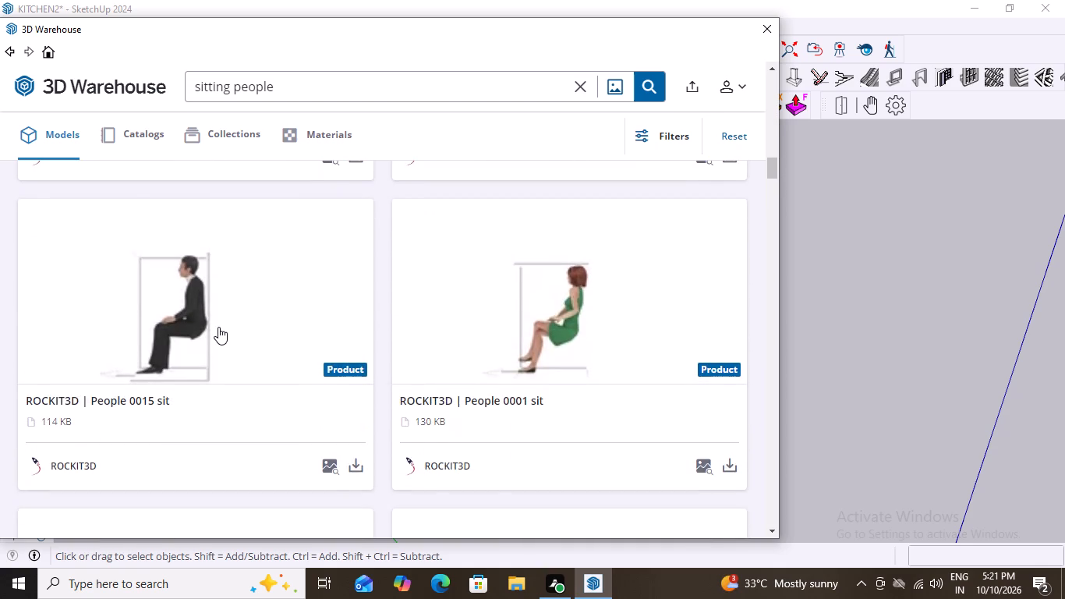
pyautogui.scroll(-7, 218, 327)
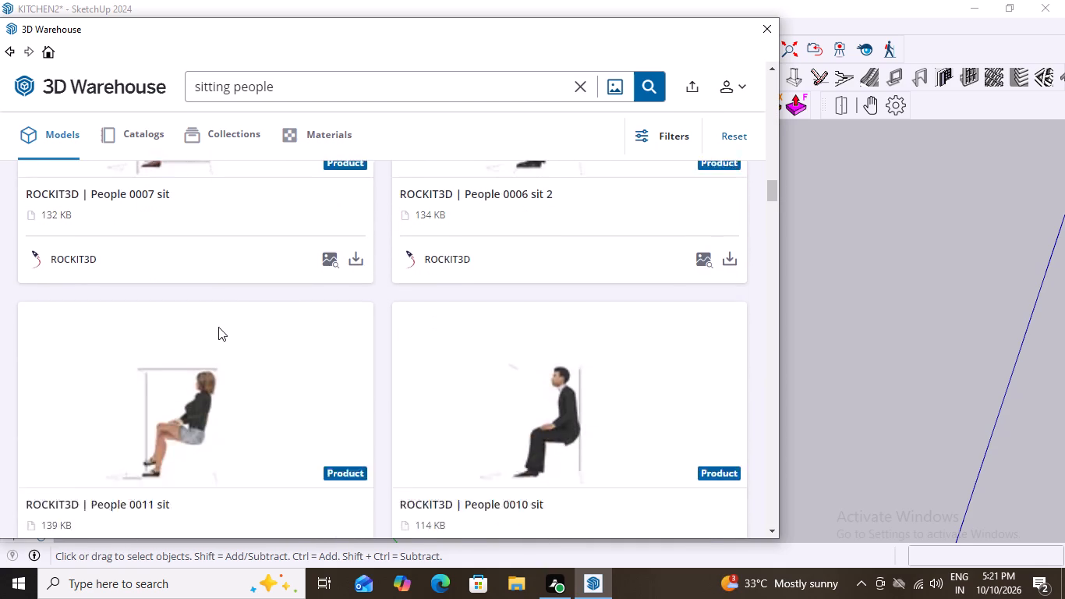
pyautogui.scroll(-7, 218, 327)
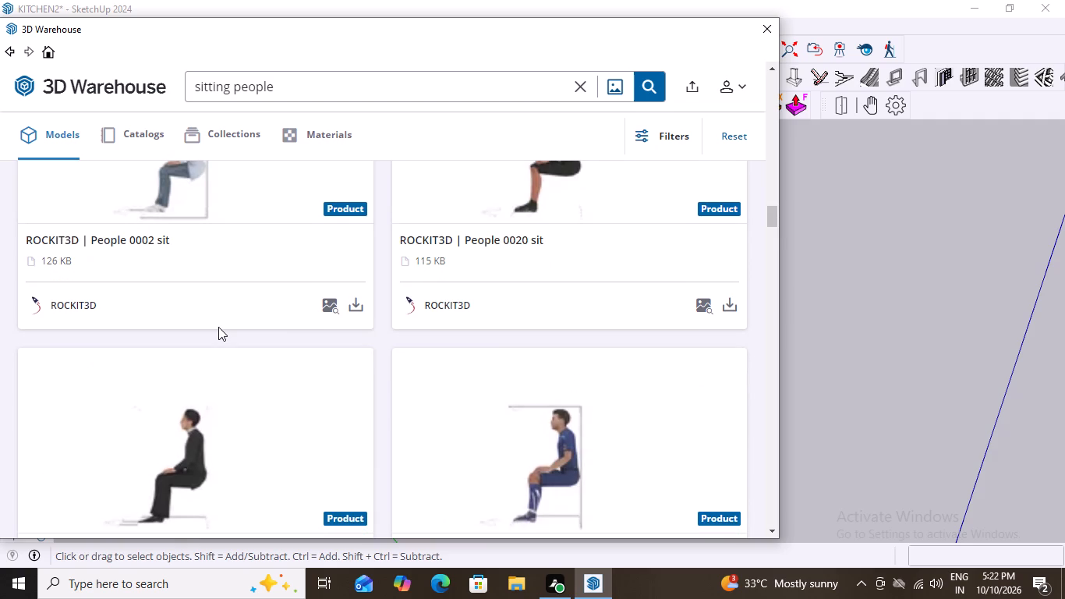
pyautogui.scroll(-4, 218, 327)
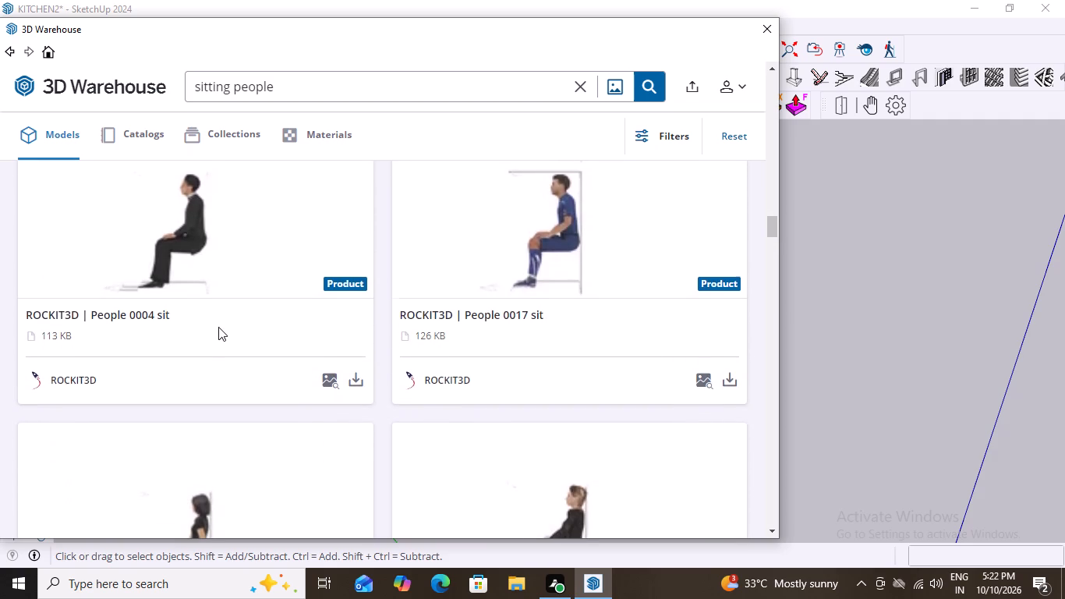
pyautogui.scroll(-6, 218, 327)
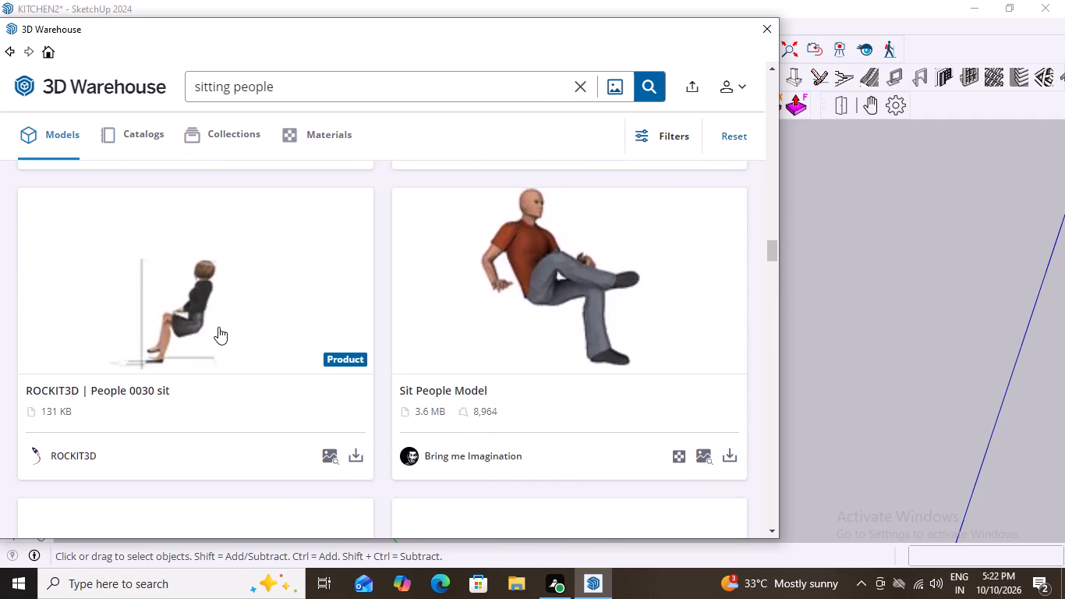
pyautogui.scroll(-11, 218, 327)
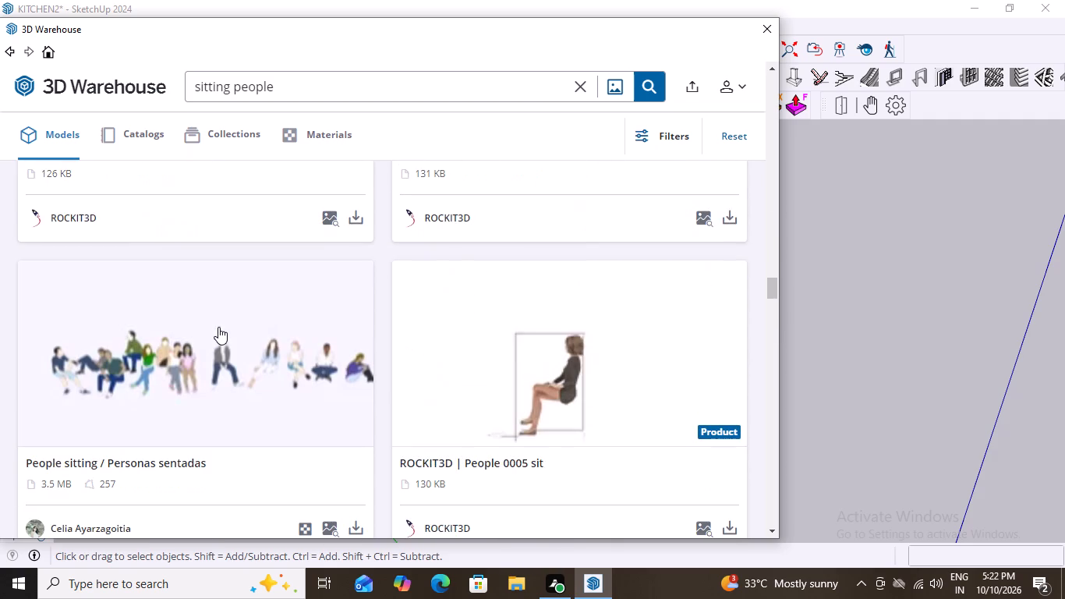
pyautogui.scroll(-6, 218, 327)
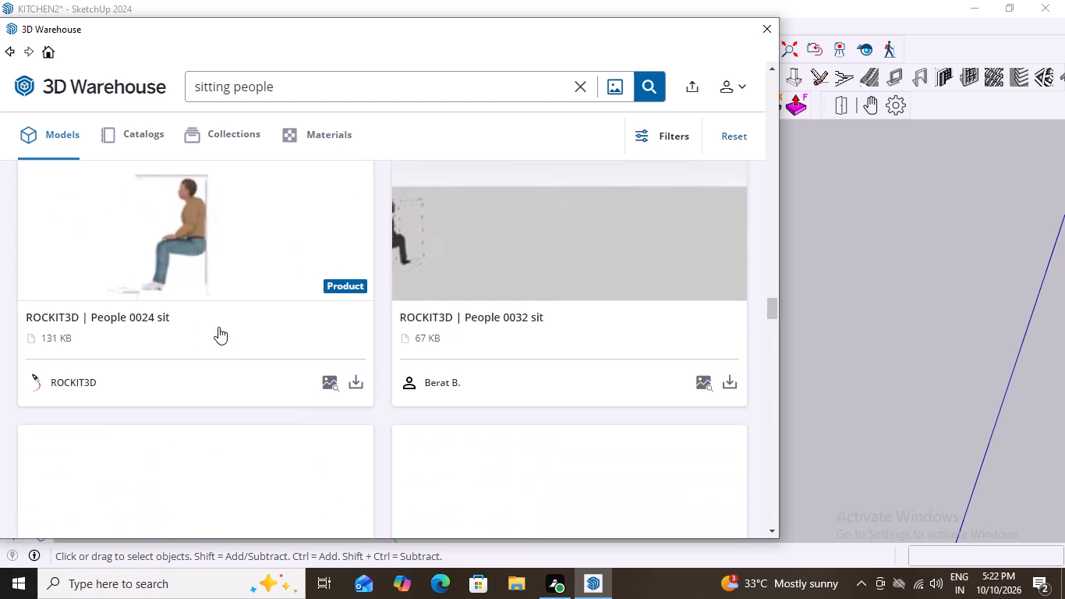
pyautogui.scroll(-3, 218, 327)
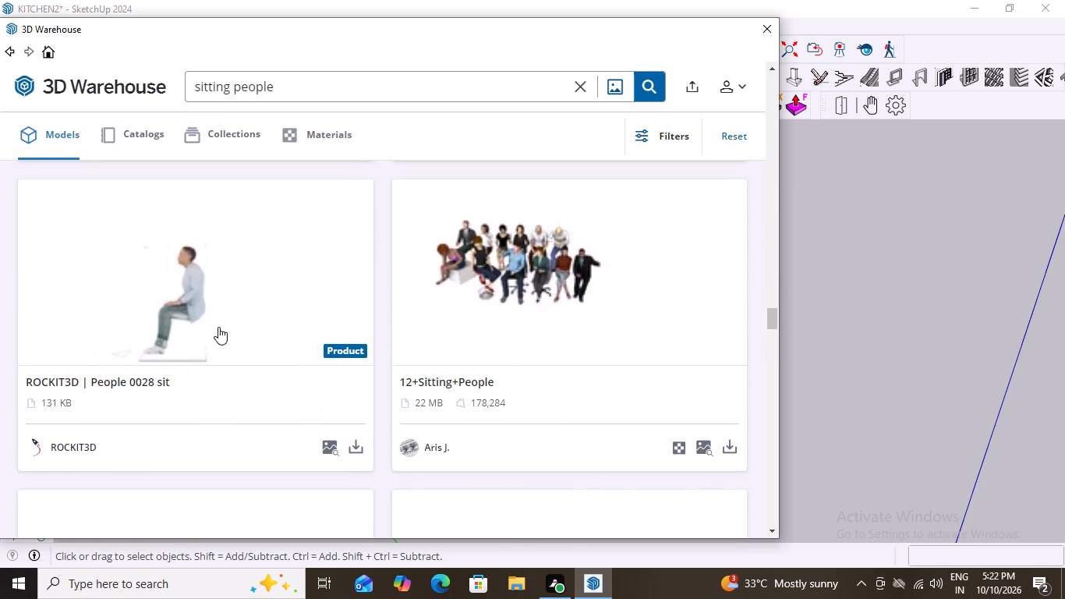
pyautogui.scroll(-4, 218, 327)
# Extend the 3D Warehouse model search to "sitting people on chair", run it and check the results for seated figures.
pyautogui.click(292, 95)
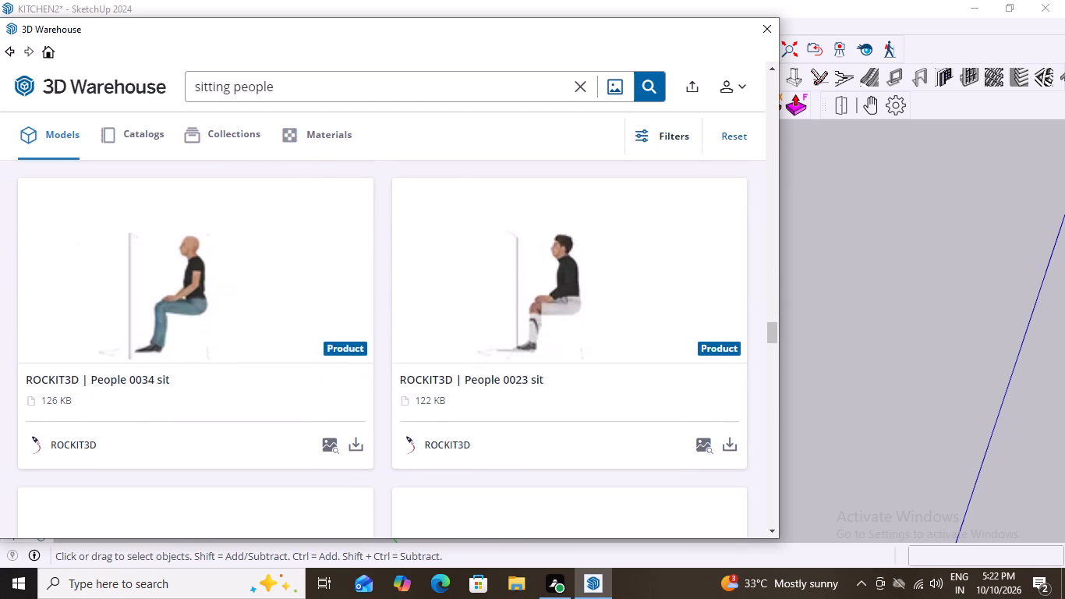
pyautogui.press('space')
pyautogui.write('o')
pyautogui.write('n cha')
pyautogui.write('ir')
pyautogui.click(649, 86)
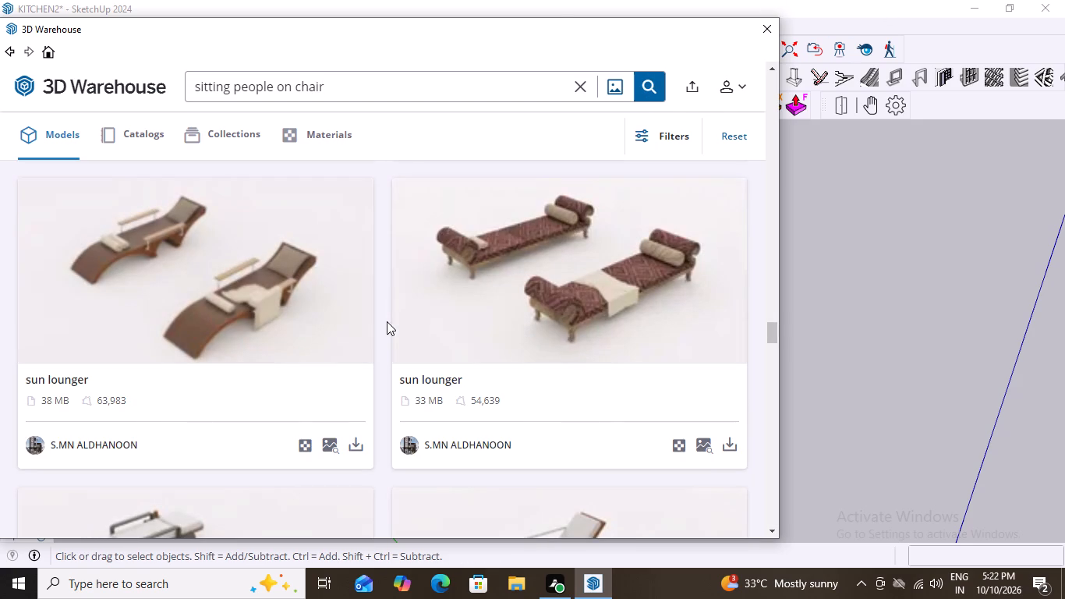
pyautogui.scroll(8, 366, 320)
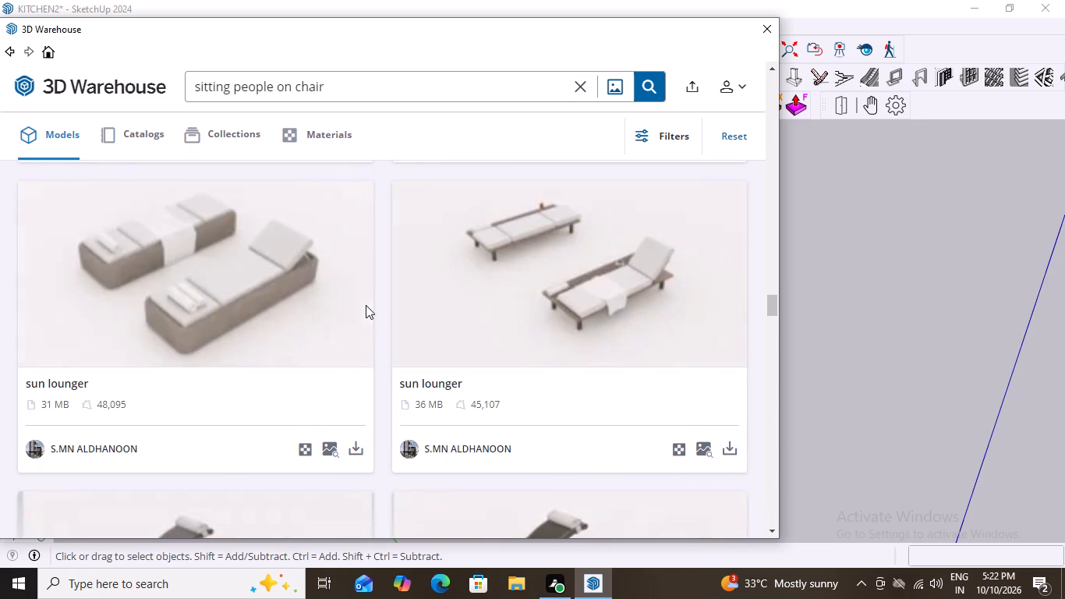
pyautogui.scroll(9, 414, 295)
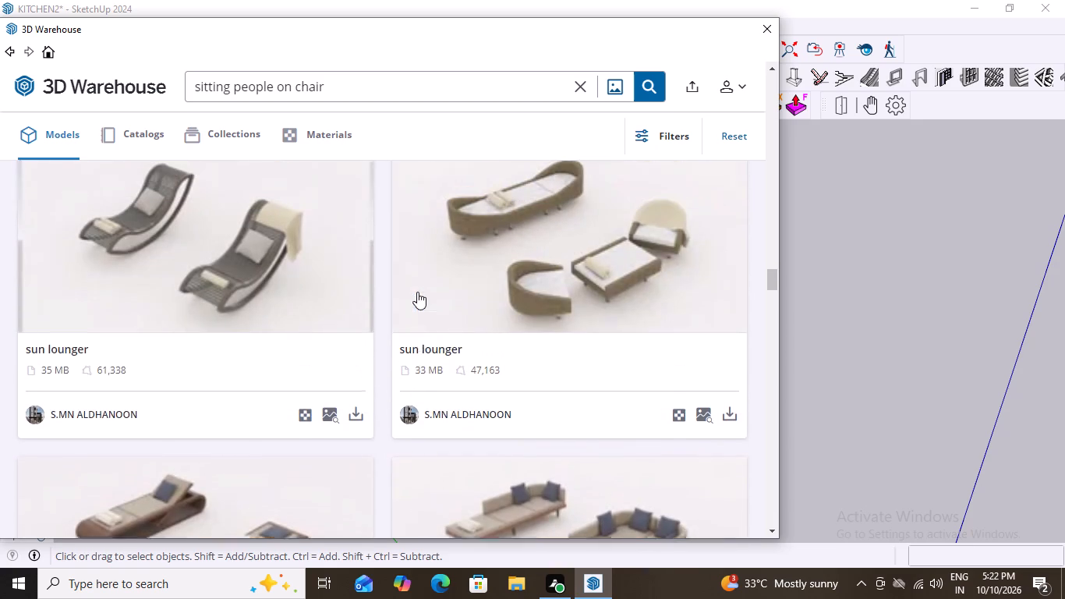
pyautogui.scroll(2, 417, 292)
# Shorten the 3D Warehouse model search back to "sitting people" and run it.
pyautogui.click(343, 86)
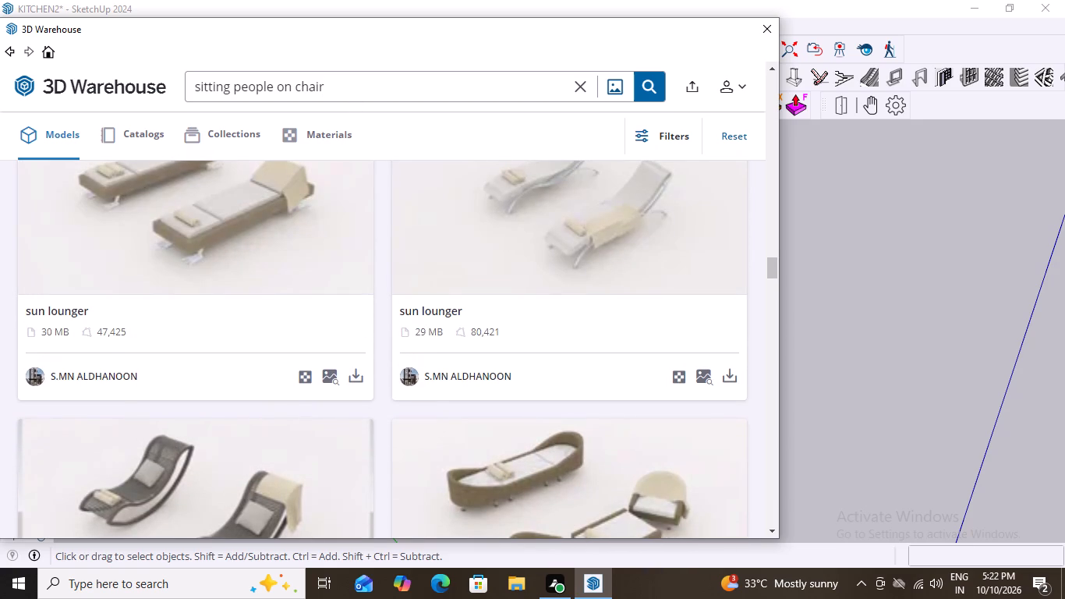
pyautogui.press('BackSpace')
pyautogui.press('BackSpace')
pyautogui.press('BackSpace')
pyautogui.press('BackSpace')
pyautogui.press('BackSpace')
pyautogui.press('BackSpace')
pyautogui.press('BackSpace')
pyautogui.press('BackSpace')
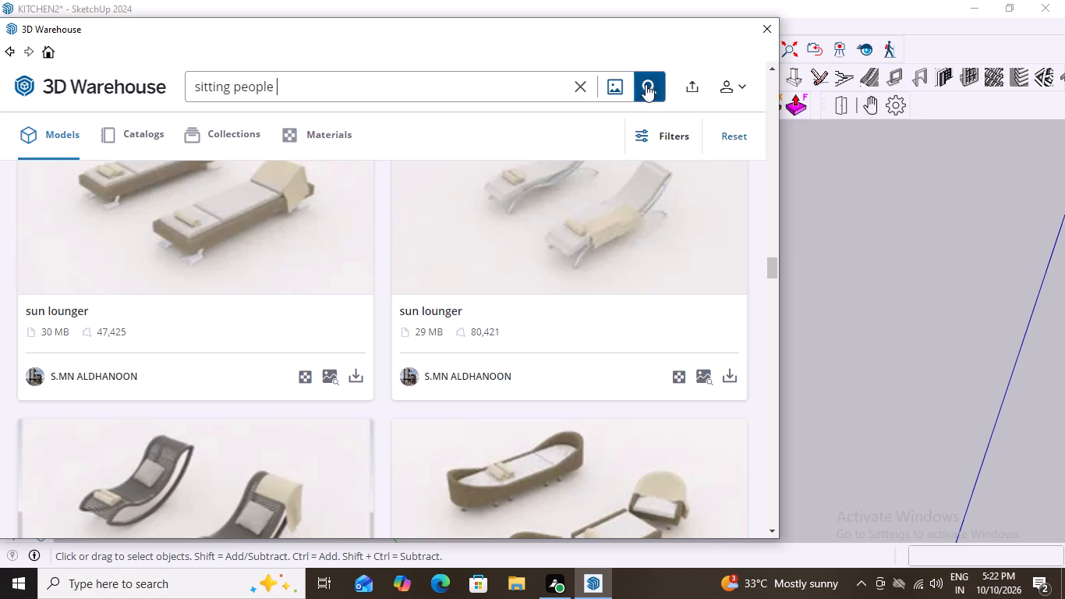
pyautogui.click(653, 87)
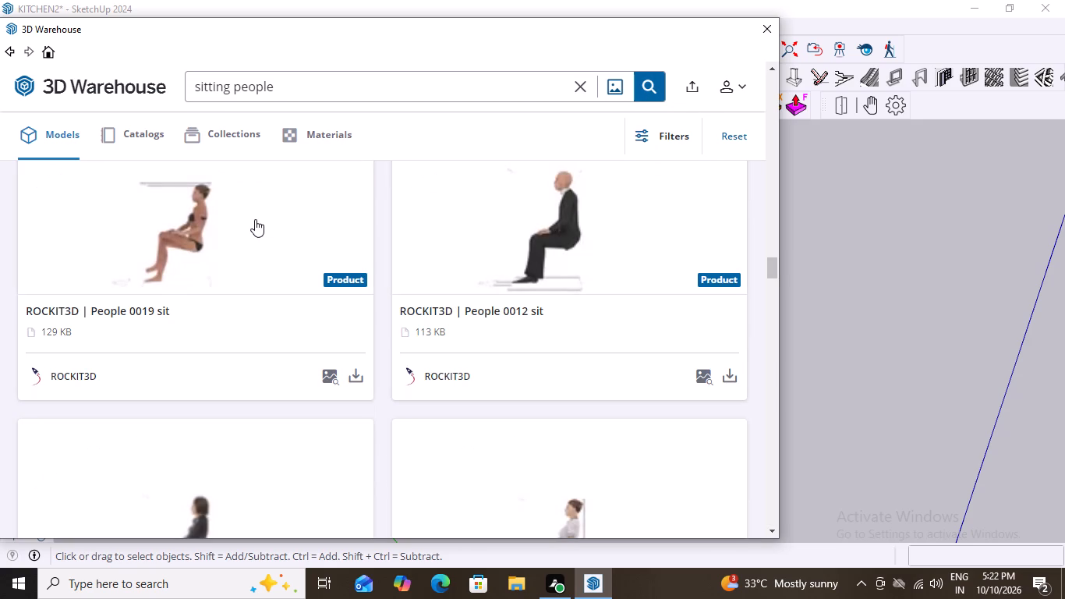
# Recheck the "sitting people" results up to the first models for suitable seated figures, and close 3D Warehouse.
pyautogui.scroll(3, 341, 258)
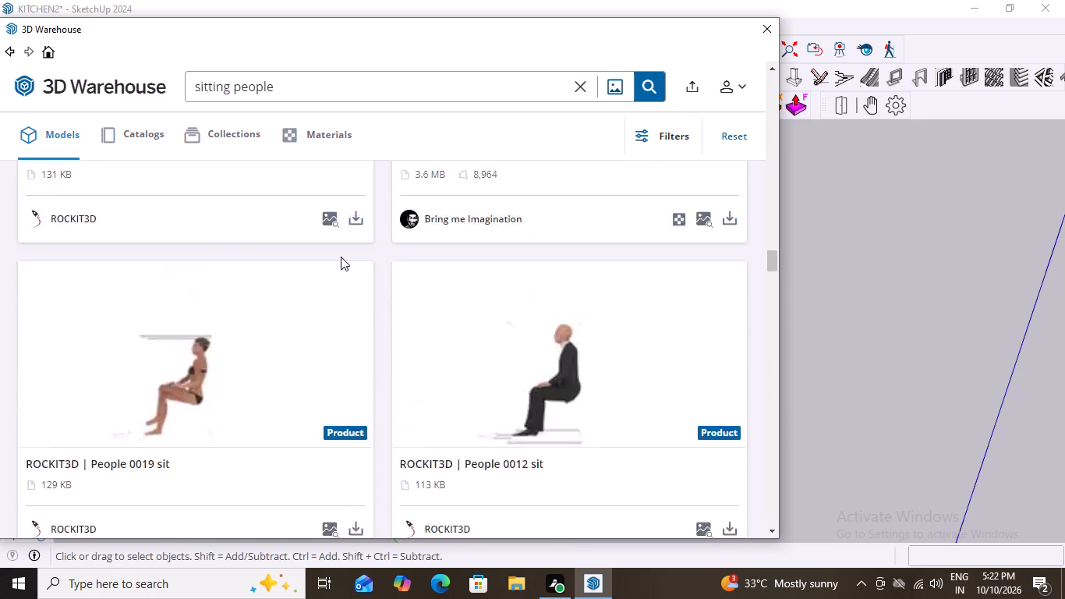
pyautogui.scroll(14, 341, 257)
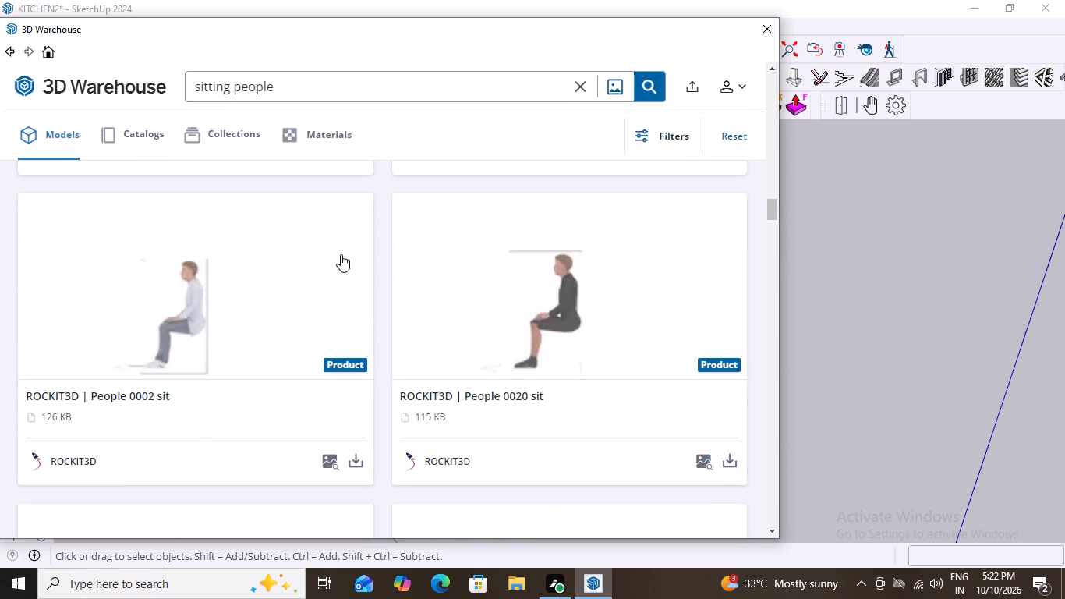
pyautogui.scroll(4, 341, 254)
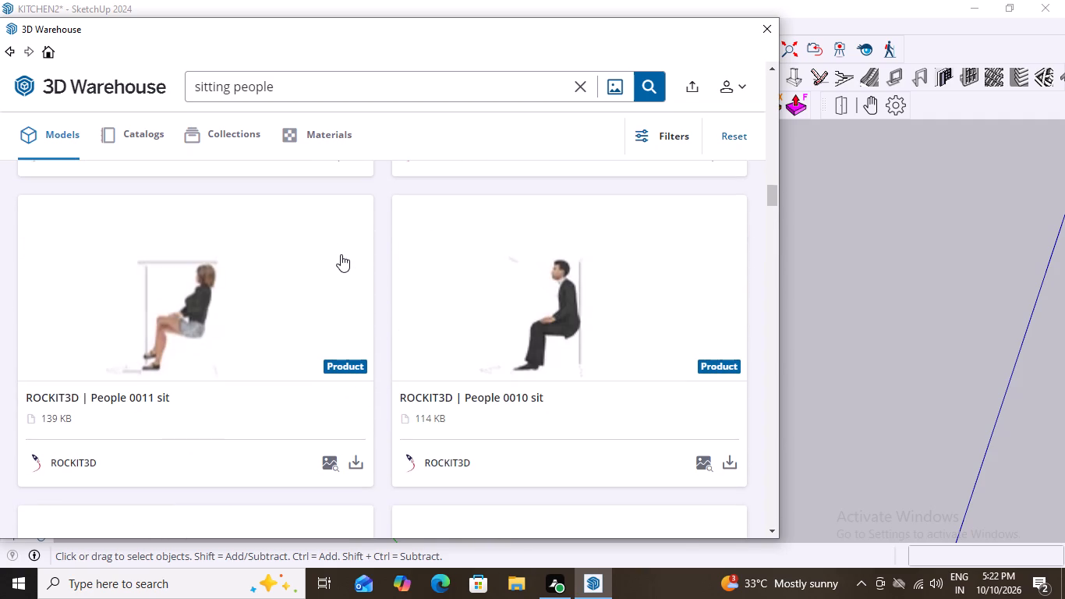
pyautogui.scroll(5, 341, 254)
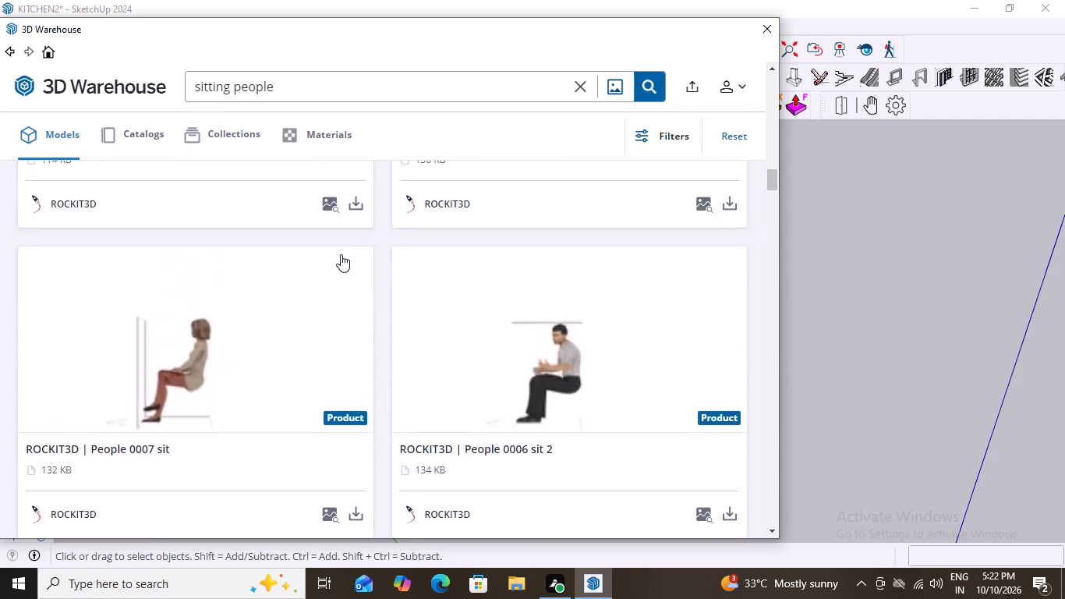
pyautogui.scroll(8, 341, 254)
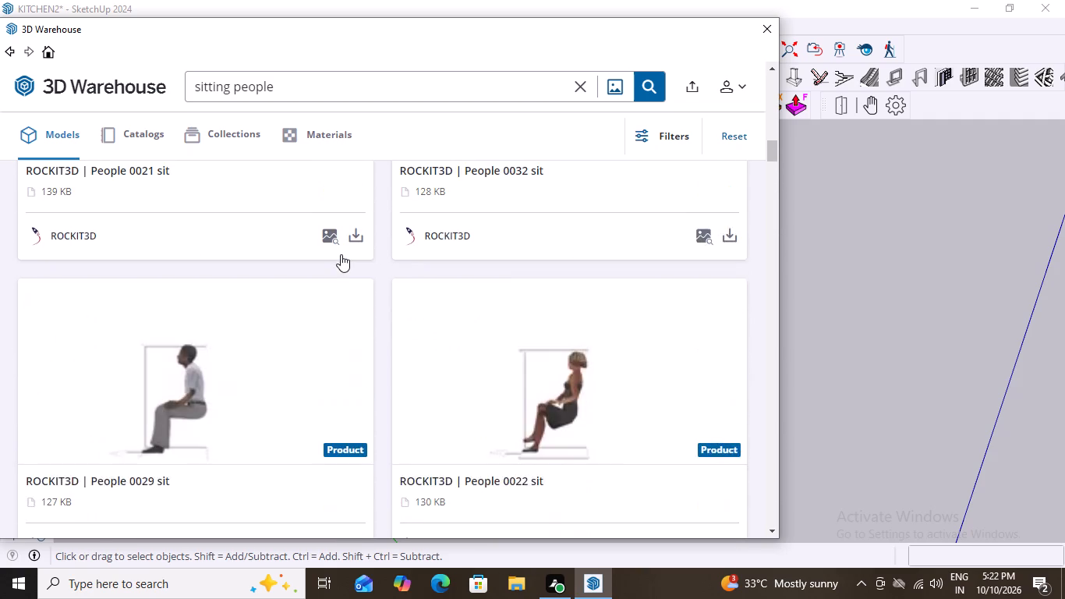
pyautogui.scroll(8, 341, 254)
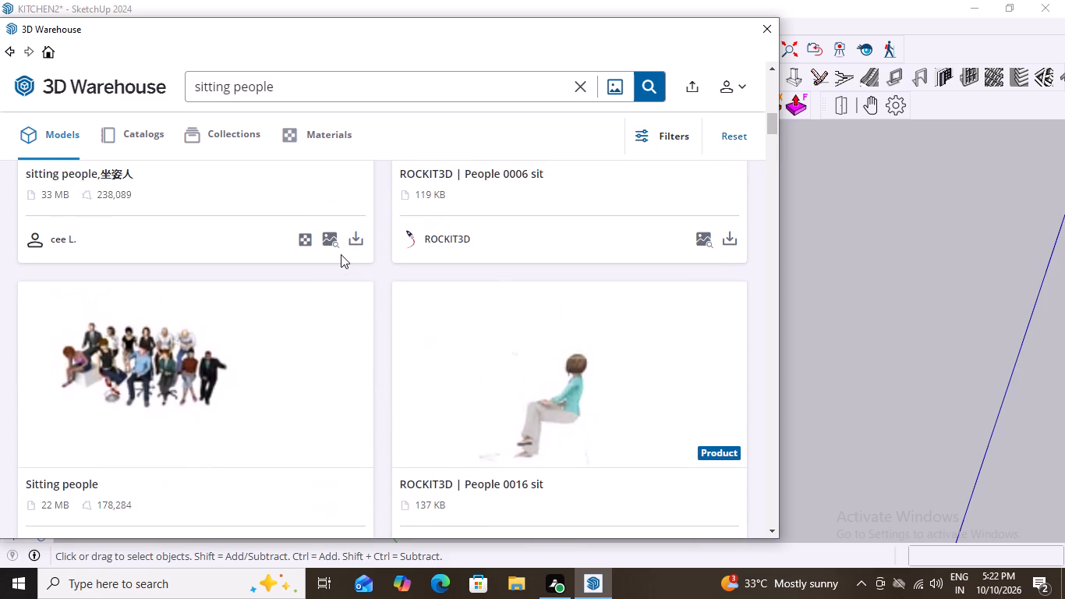
pyautogui.scroll(4, 86, 405)
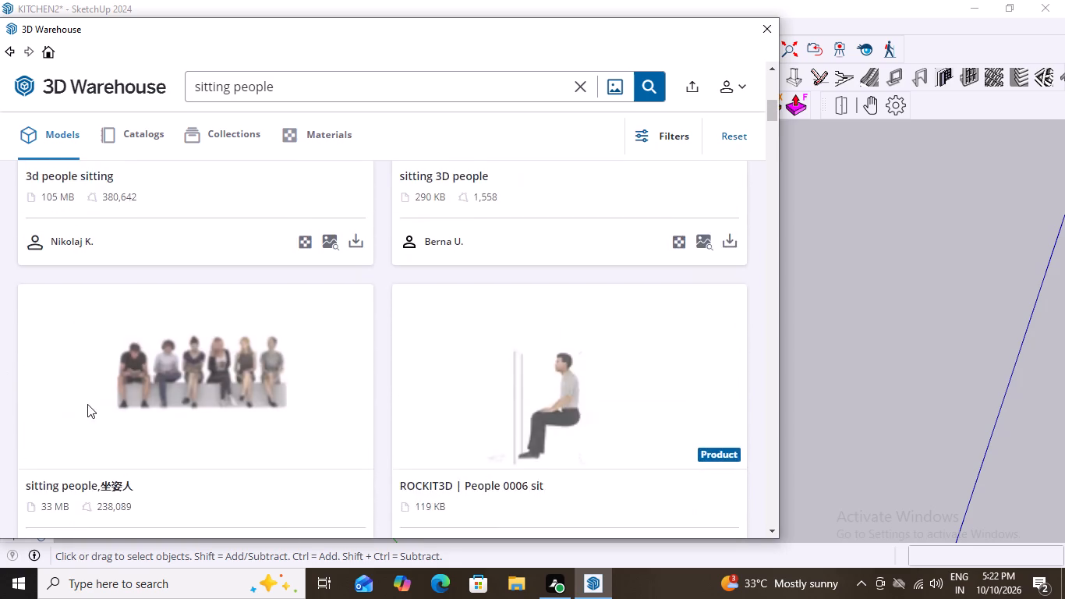
pyautogui.scroll(-4, 142, 388)
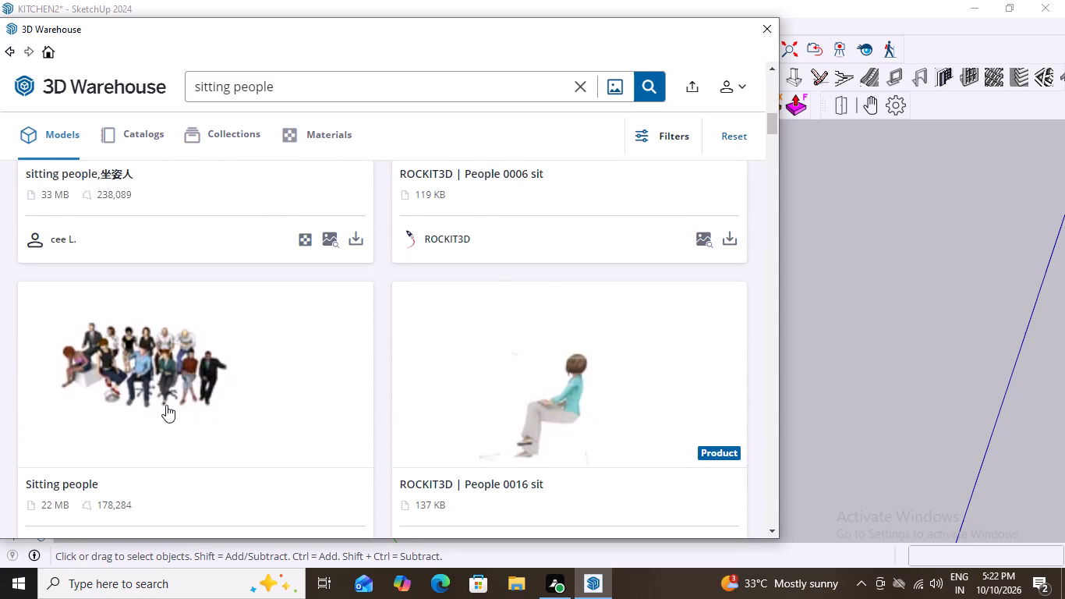
pyautogui.scroll(11, 175, 390)
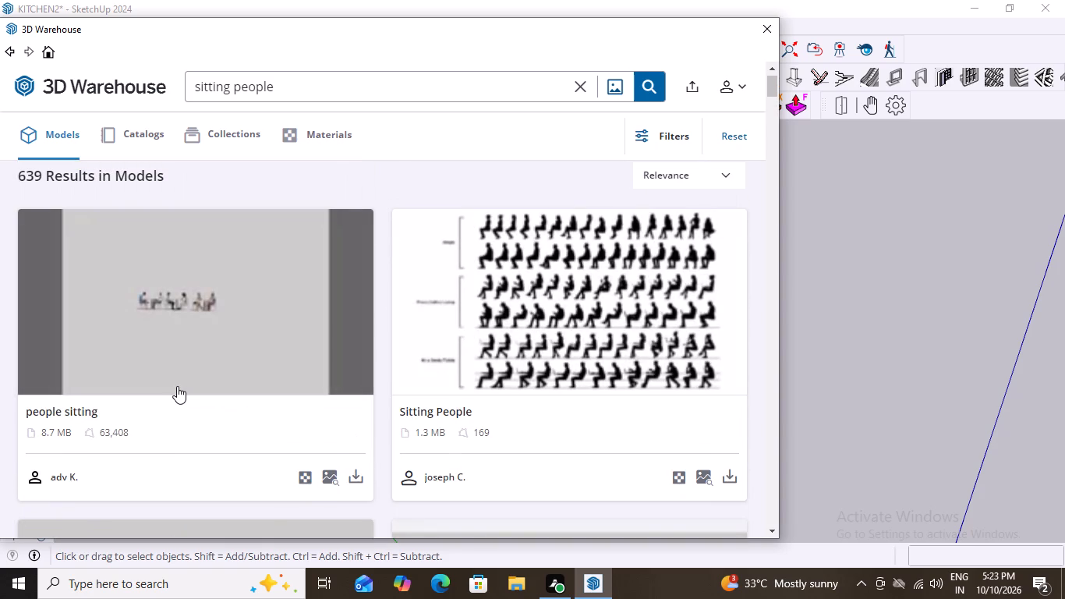
pyautogui.scroll(8, 193, 377)
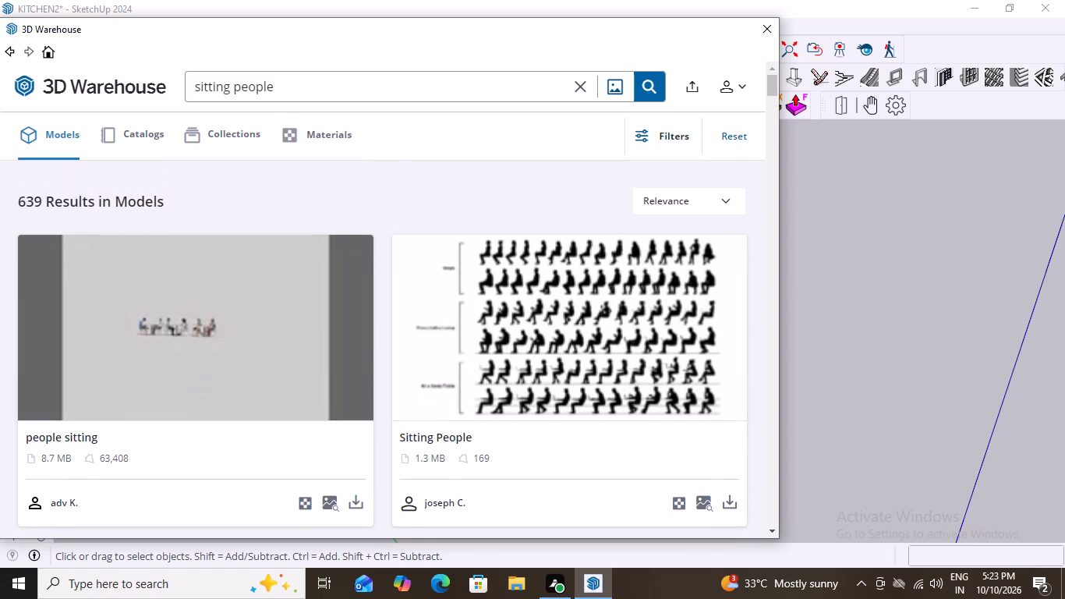
pyautogui.click(651, 80)
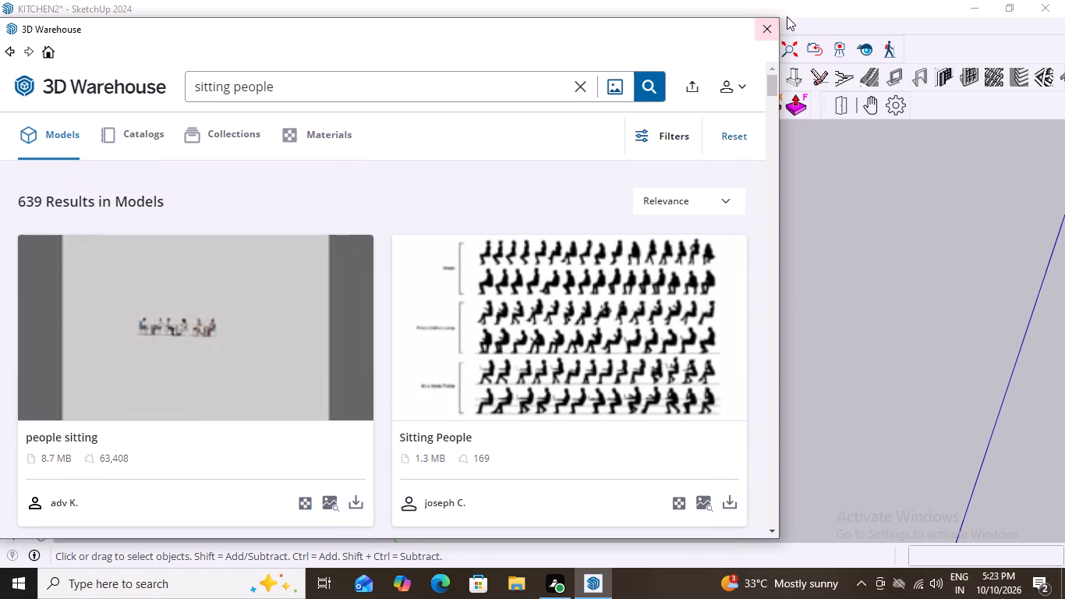
pyautogui.click(773, 23)
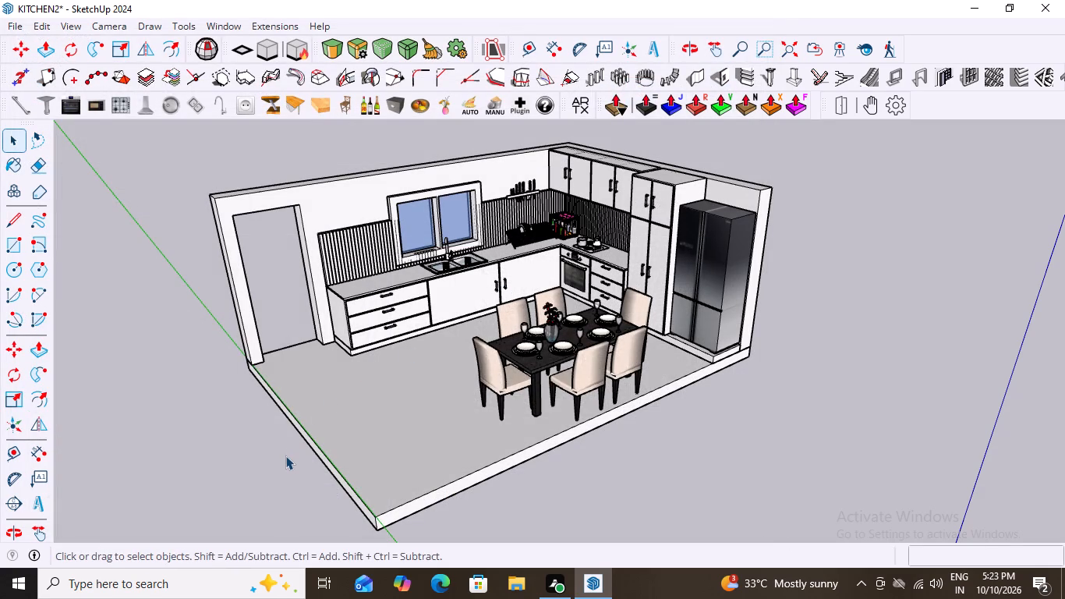
# Bring up the material library with the Paint Bucket tool, leaving the tool without painting anything.
pyautogui.press('b')
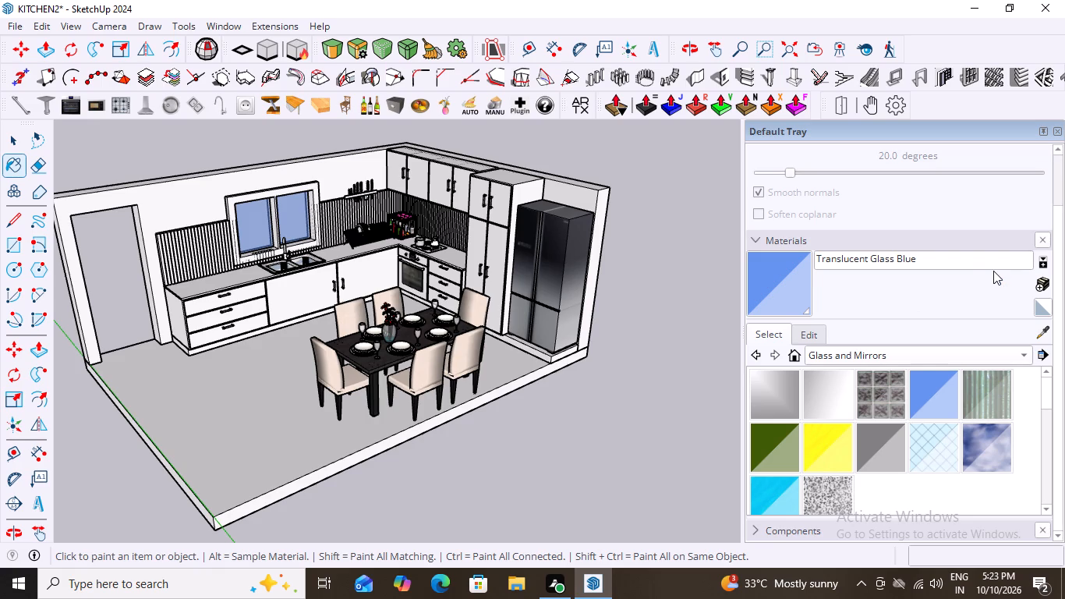
pyautogui.scroll(3, 172, 222)
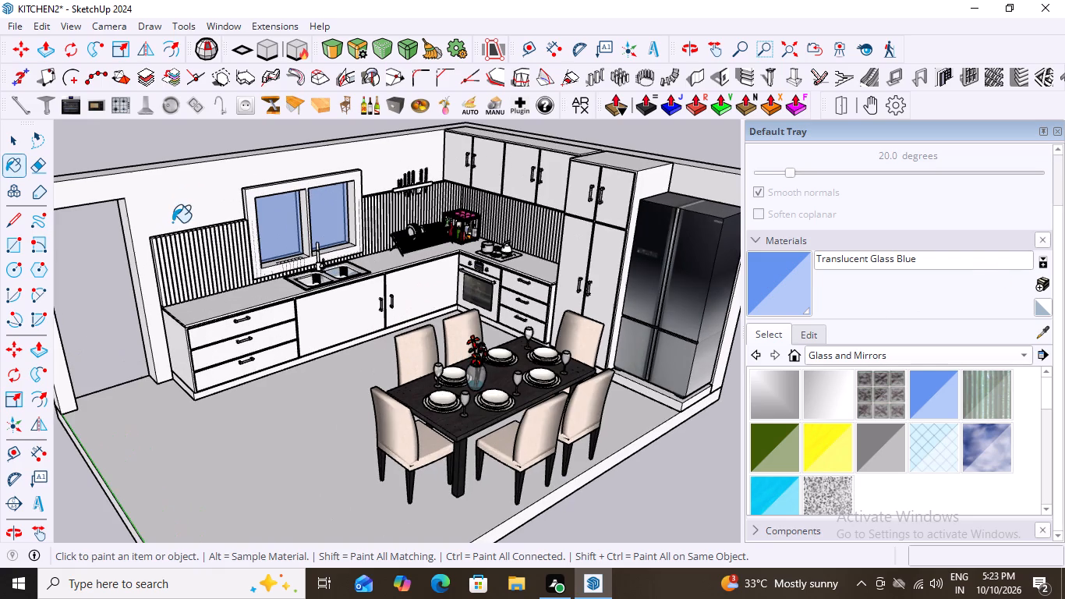
pyautogui.press('space')
pyautogui.scroll(-3, 458, 285)
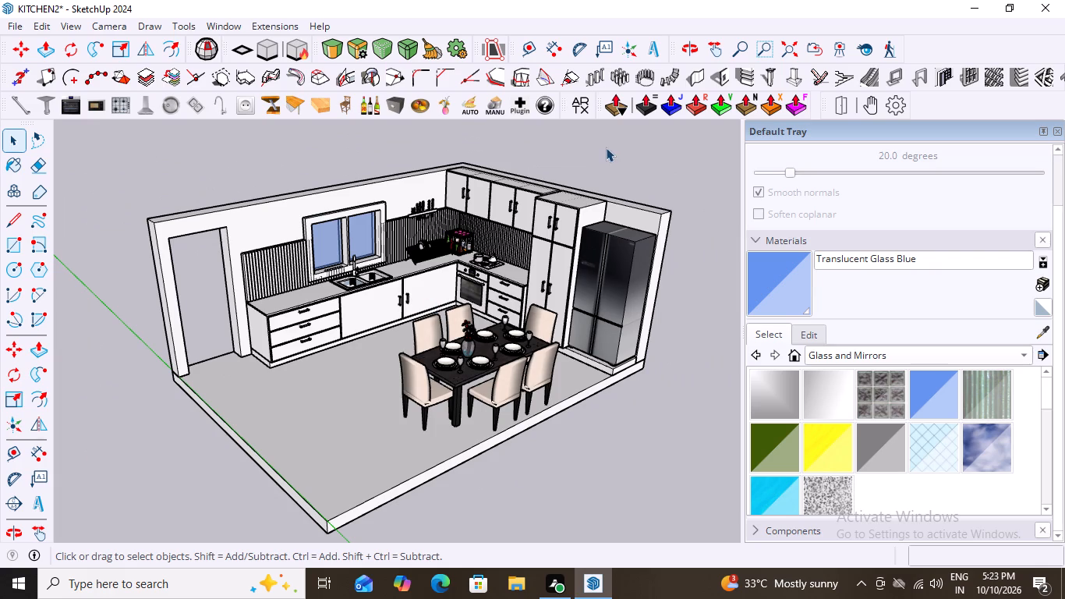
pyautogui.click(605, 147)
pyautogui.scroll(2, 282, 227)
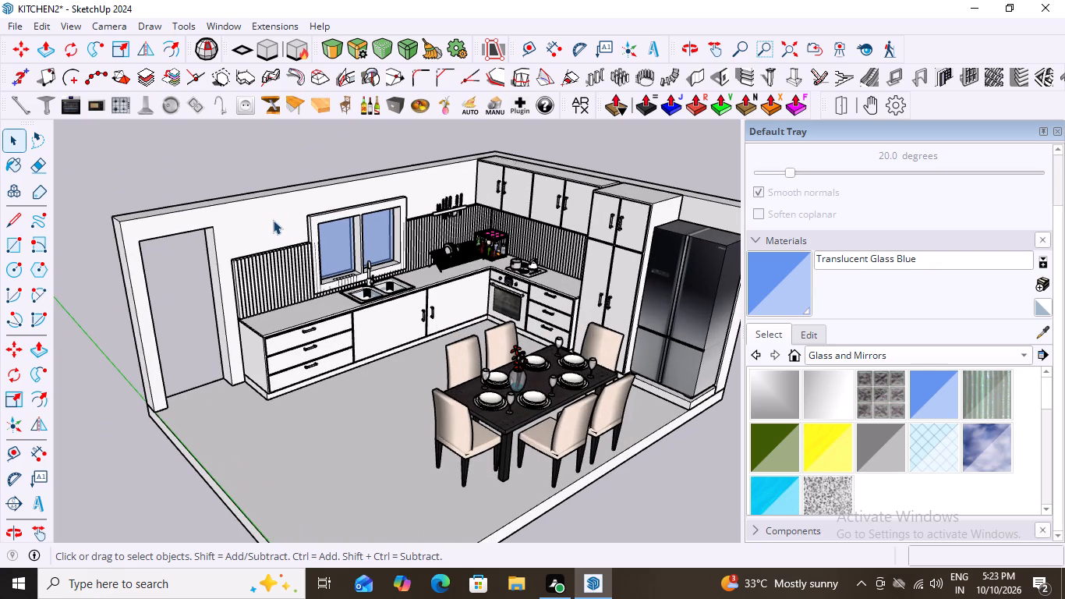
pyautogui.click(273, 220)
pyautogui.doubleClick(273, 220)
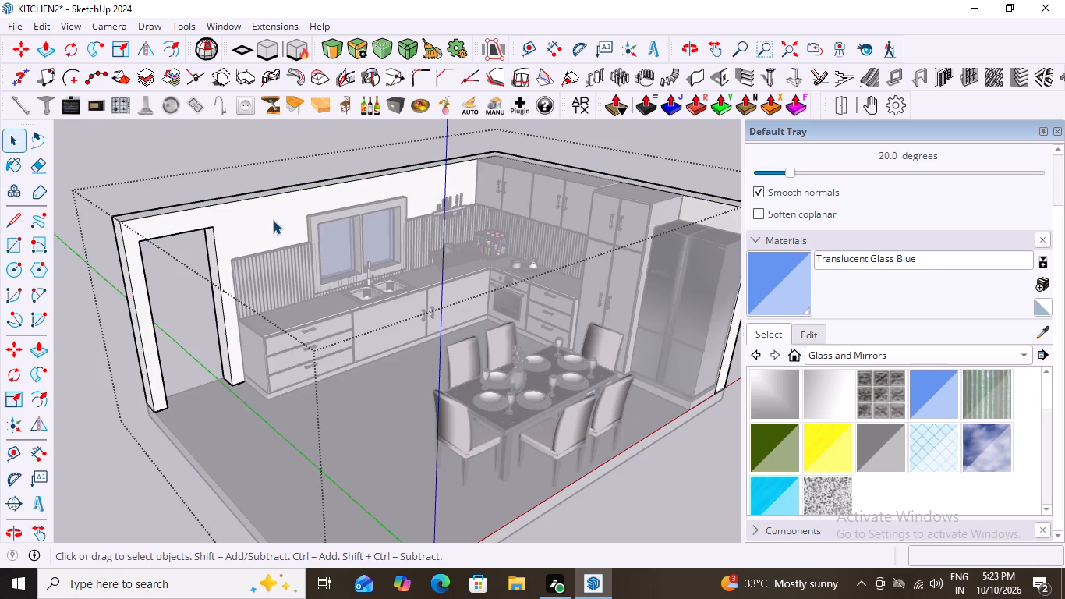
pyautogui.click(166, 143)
# Paint the slatted backsplash behind the counters with Metal Rusted from the Metal collection, and deselect it.
pyautogui.scroll(3, 259, 291)
pyautogui.click(266, 261)
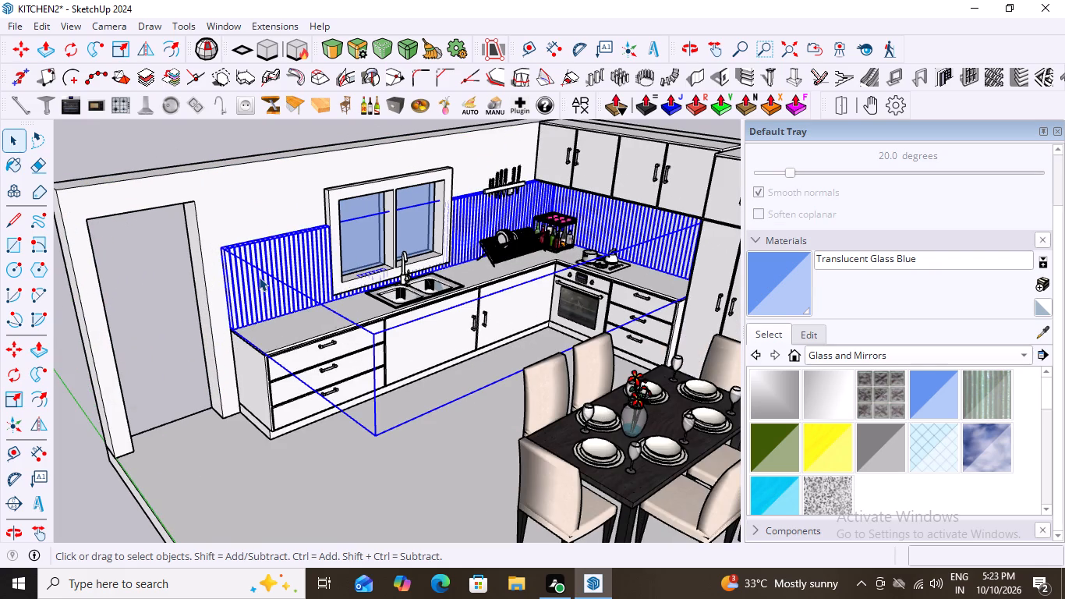
pyautogui.scroll(1, 264, 278)
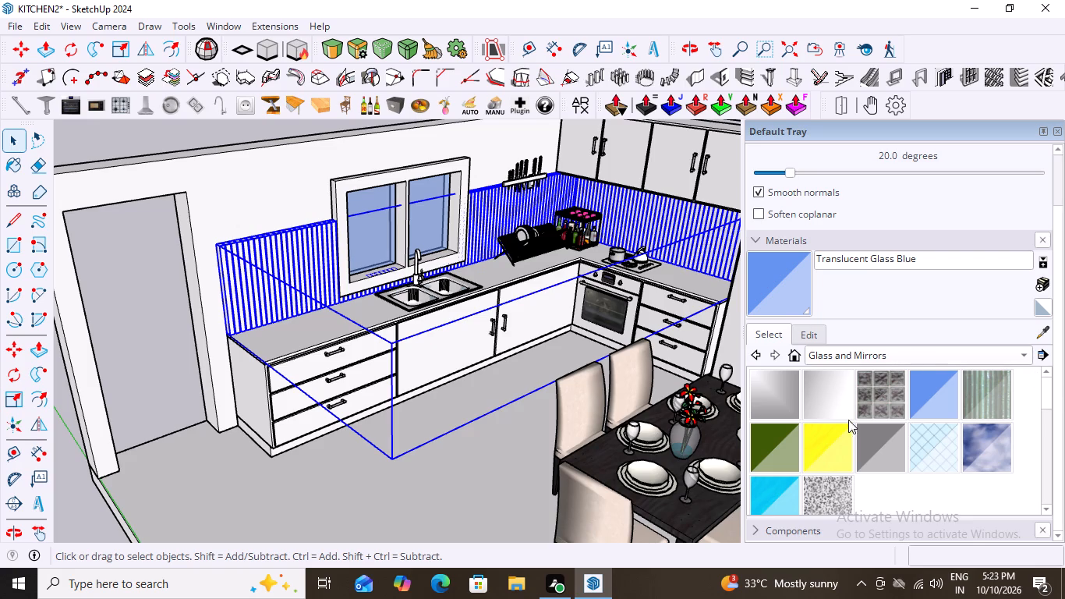
pyautogui.scroll(-2, 896, 397)
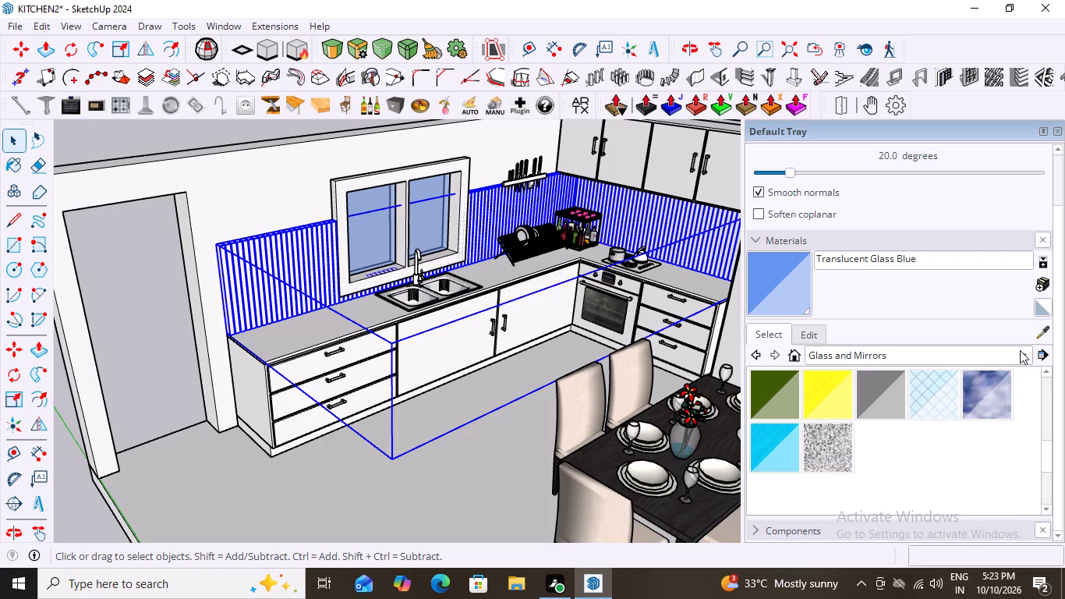
pyautogui.click(1021, 354)
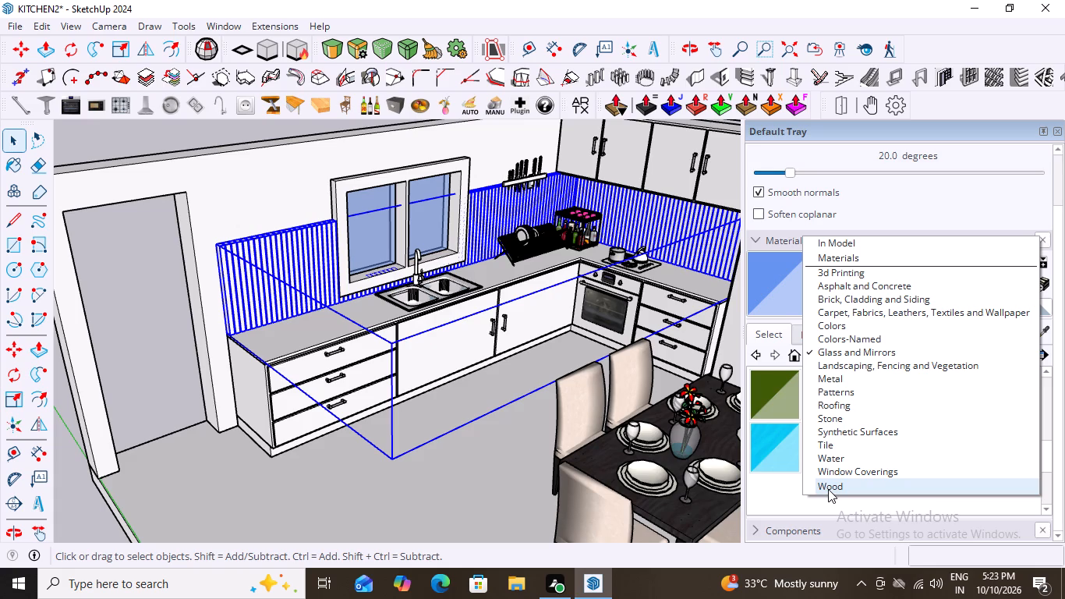
pyautogui.click(838, 420)
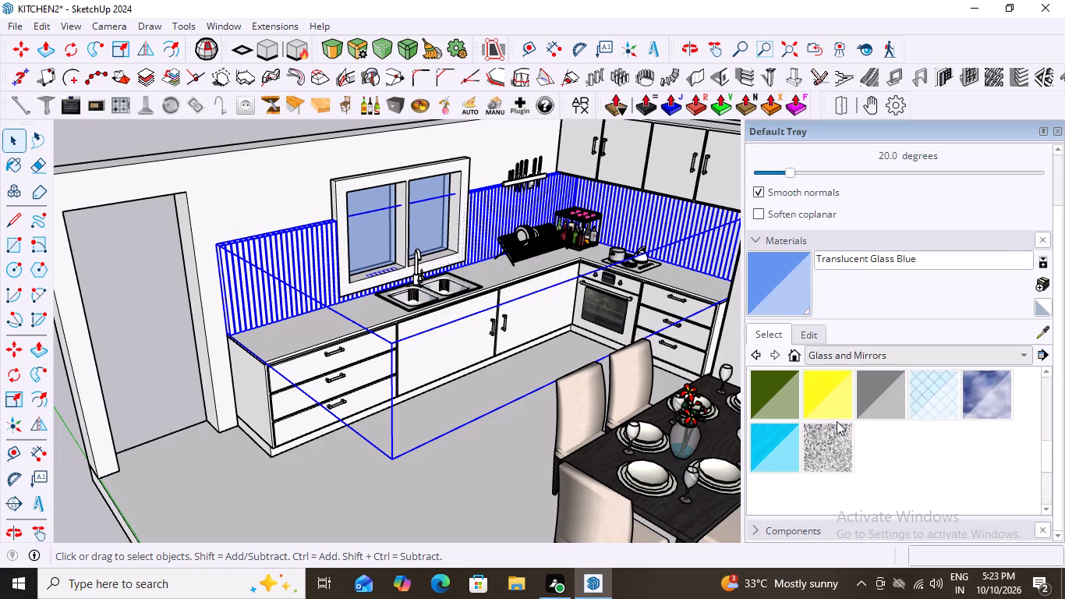
pyautogui.click(1024, 353)
pyautogui.click(837, 313)
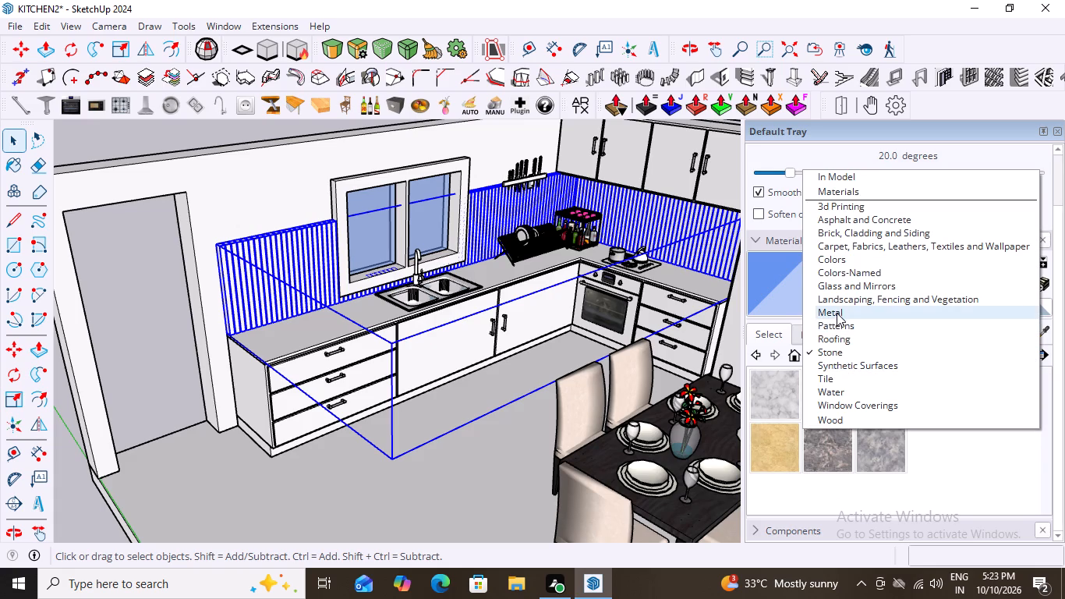
pyautogui.scroll(-2, 859, 427)
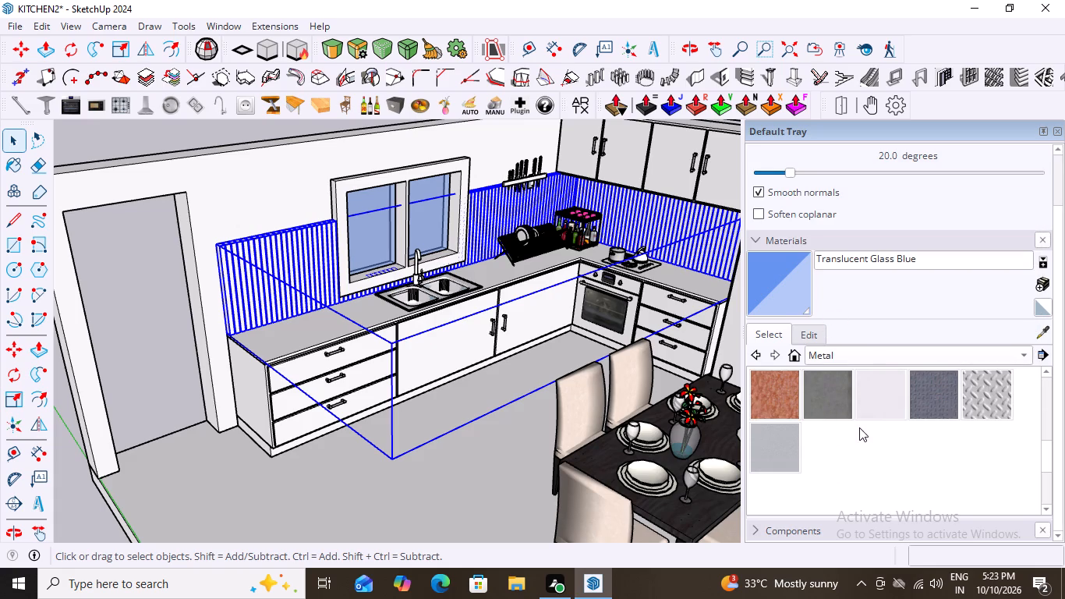
pyautogui.click(769, 395)
pyautogui.click(291, 261)
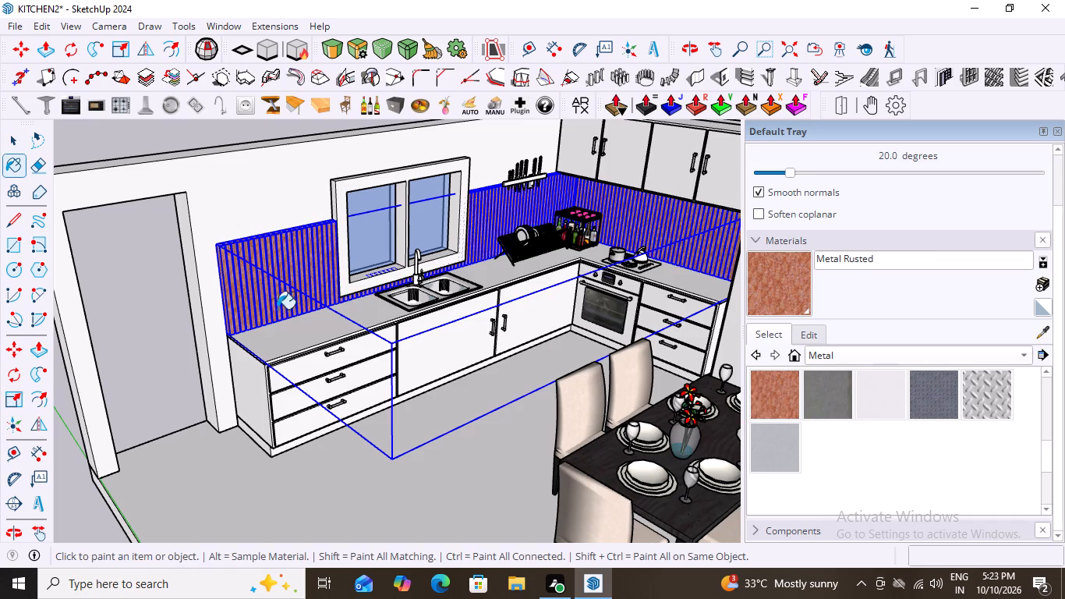
pyautogui.scroll(-9, 268, 314)
pyautogui.press('space')
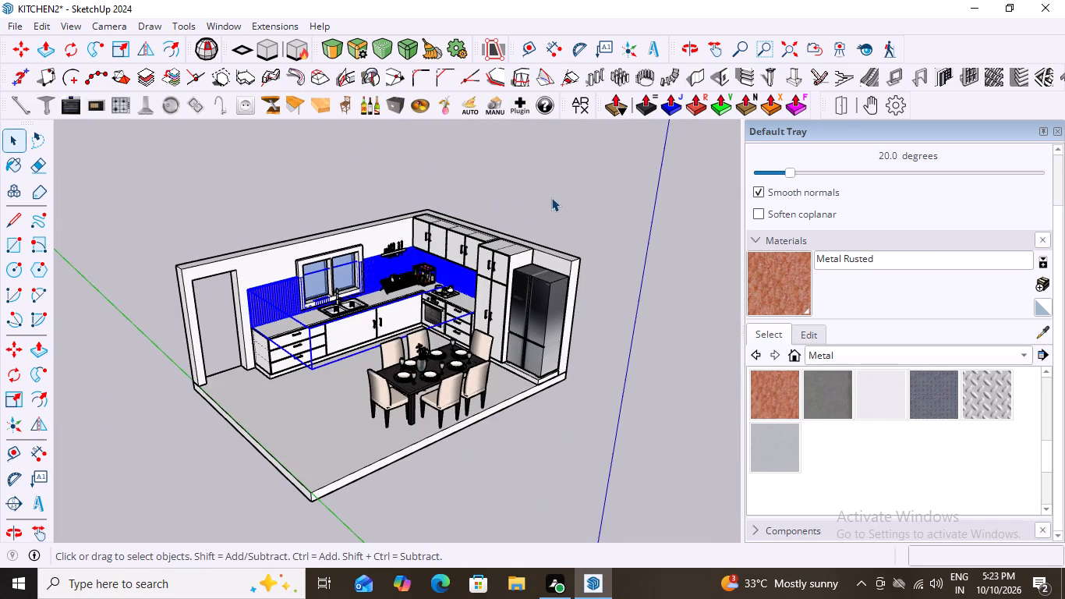
pyautogui.click(551, 197)
# Select the painted backsplash again and look through the Stone, Tile and Brick, Cladding and Siding collections for another finish.
pyautogui.scroll(10, 234, 313)
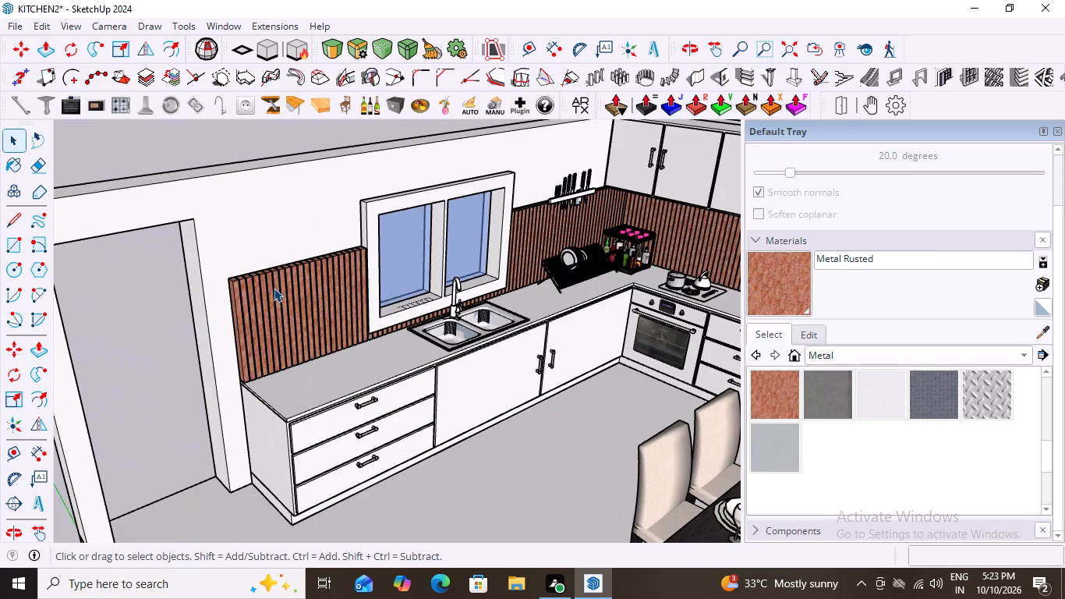
pyautogui.scroll(-7, 281, 310)
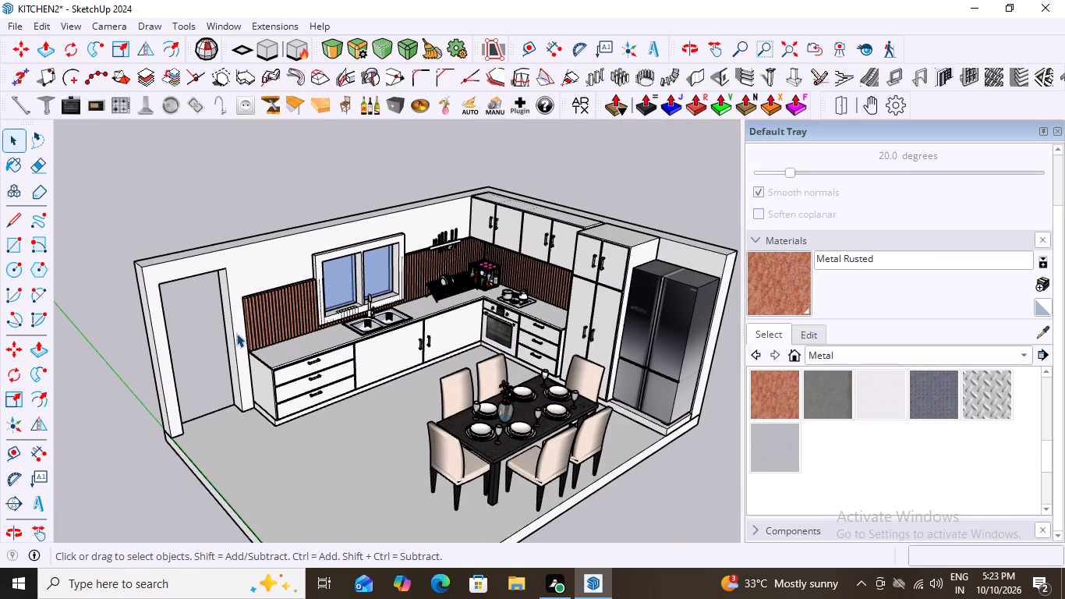
pyautogui.scroll(3, 216, 344)
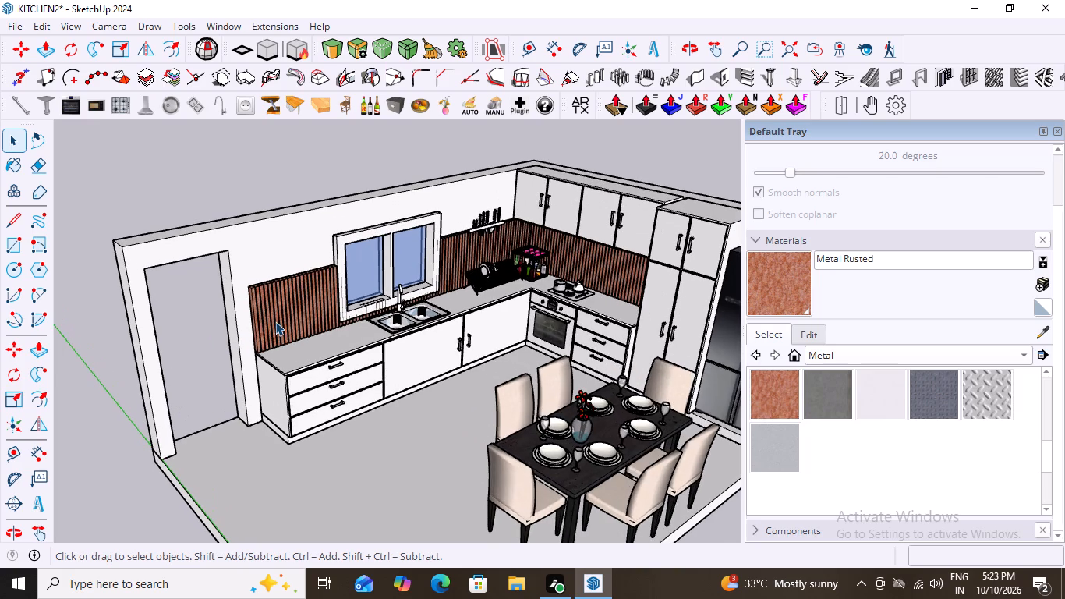
pyautogui.click(275, 321)
pyautogui.click(1023, 353)
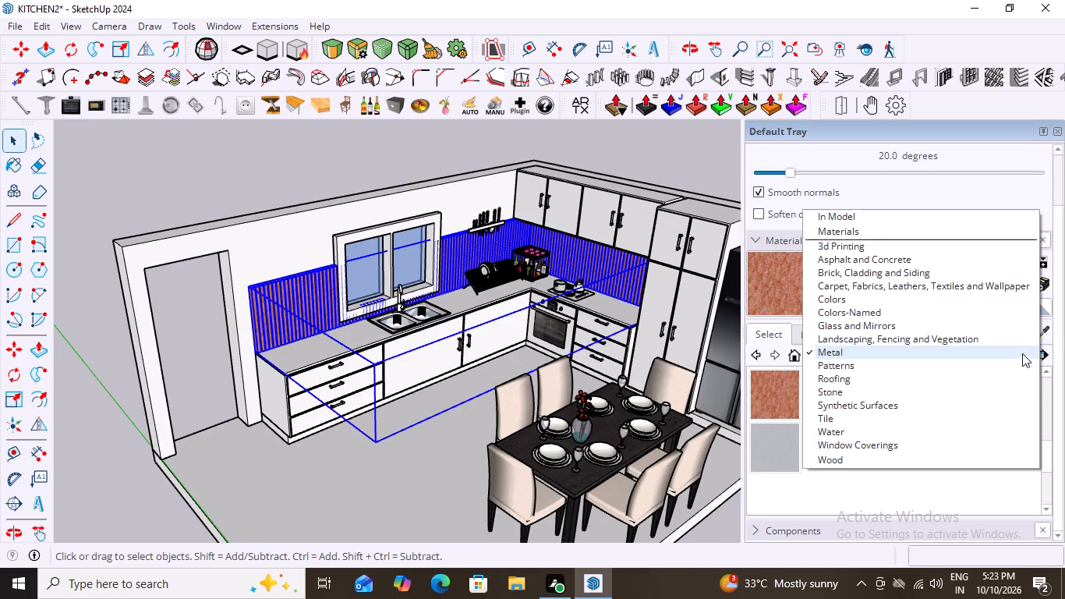
pyautogui.click(838, 392)
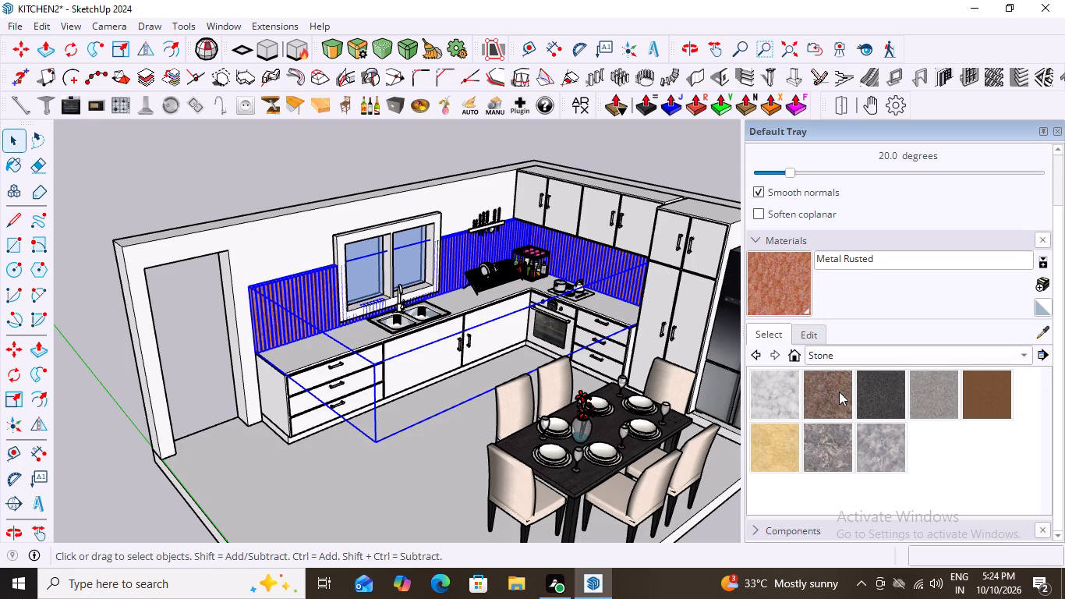
pyautogui.click(1022, 353)
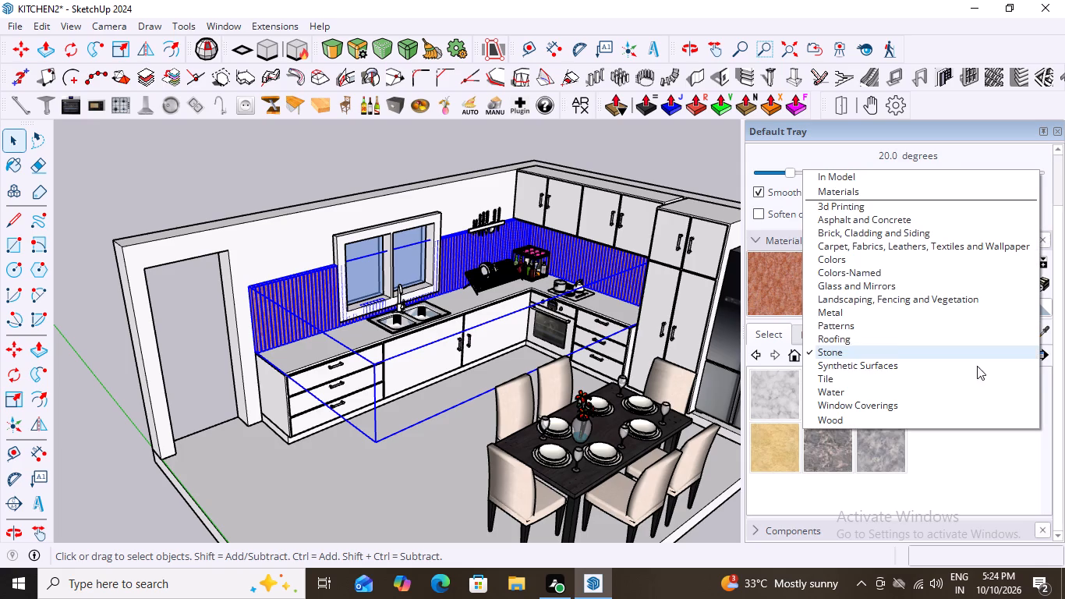
pyautogui.click(847, 382)
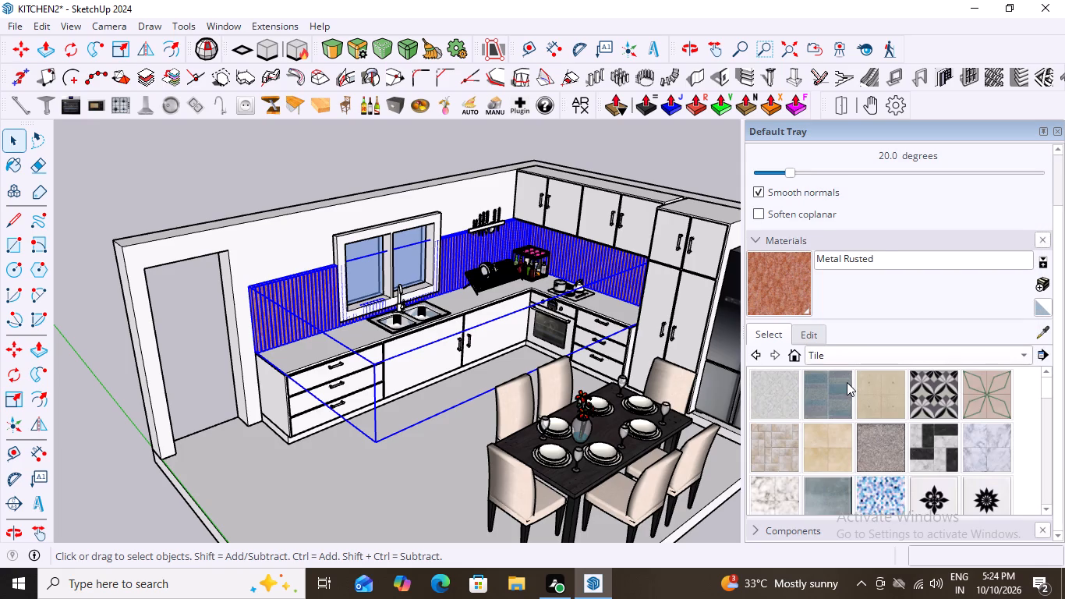
pyautogui.scroll(-2, 906, 386)
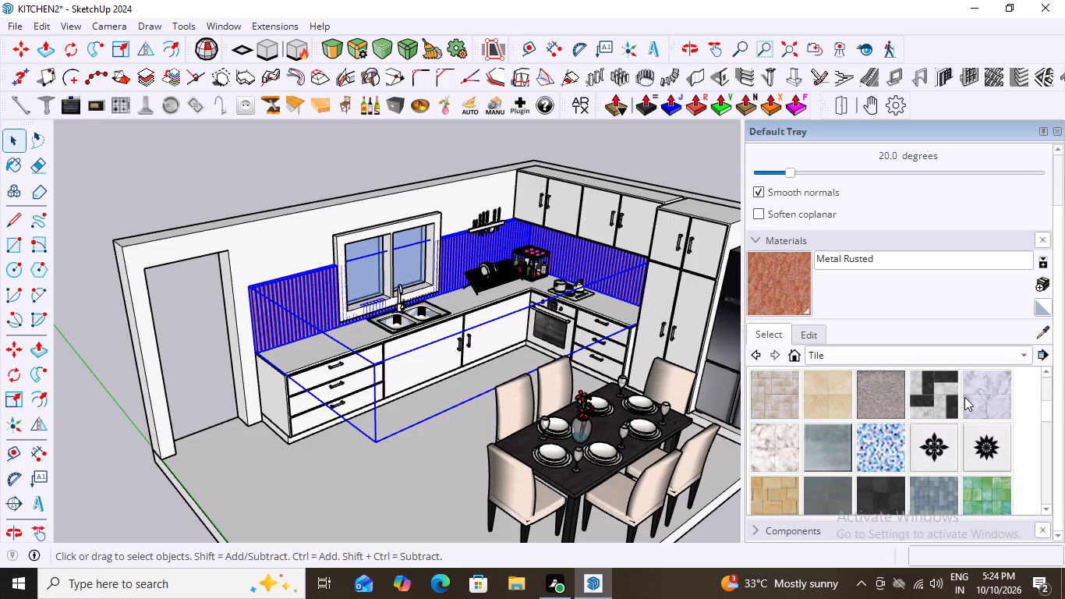
pyautogui.click(1021, 353)
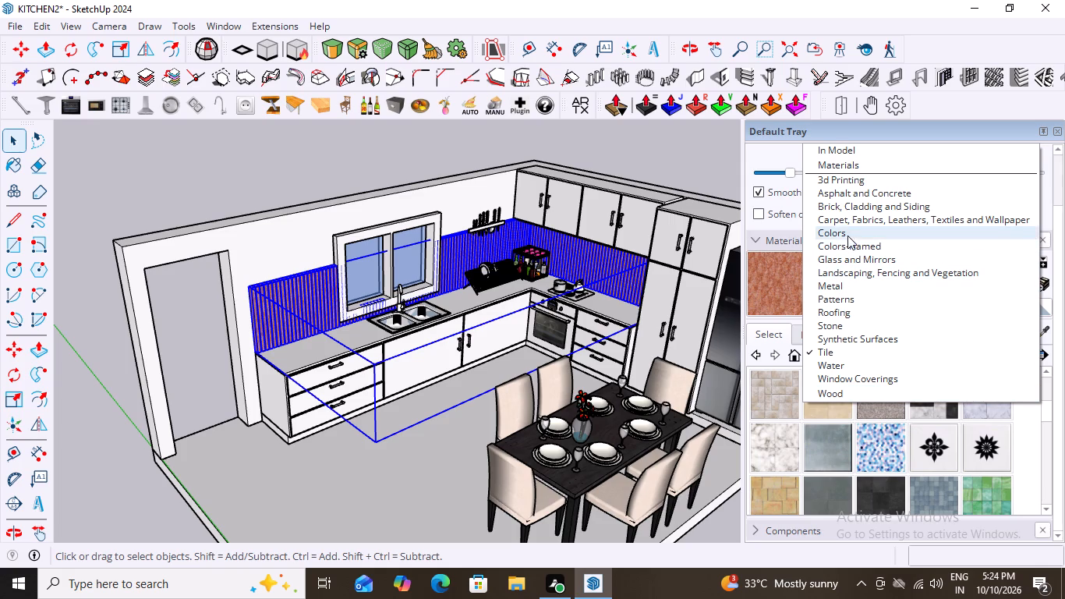
pyautogui.click(832, 207)
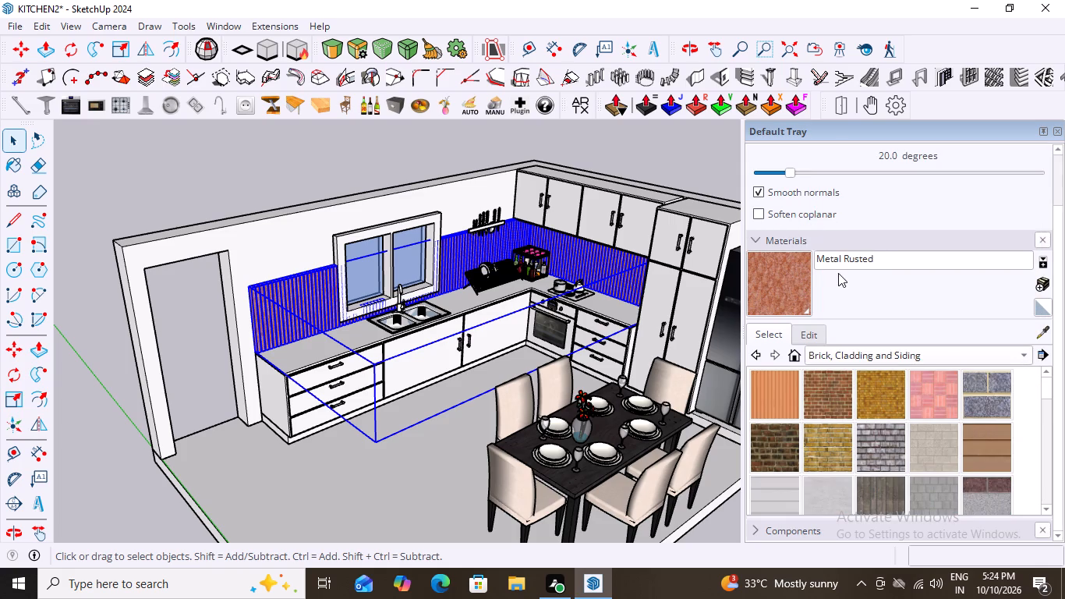
pyautogui.scroll(-3, 954, 463)
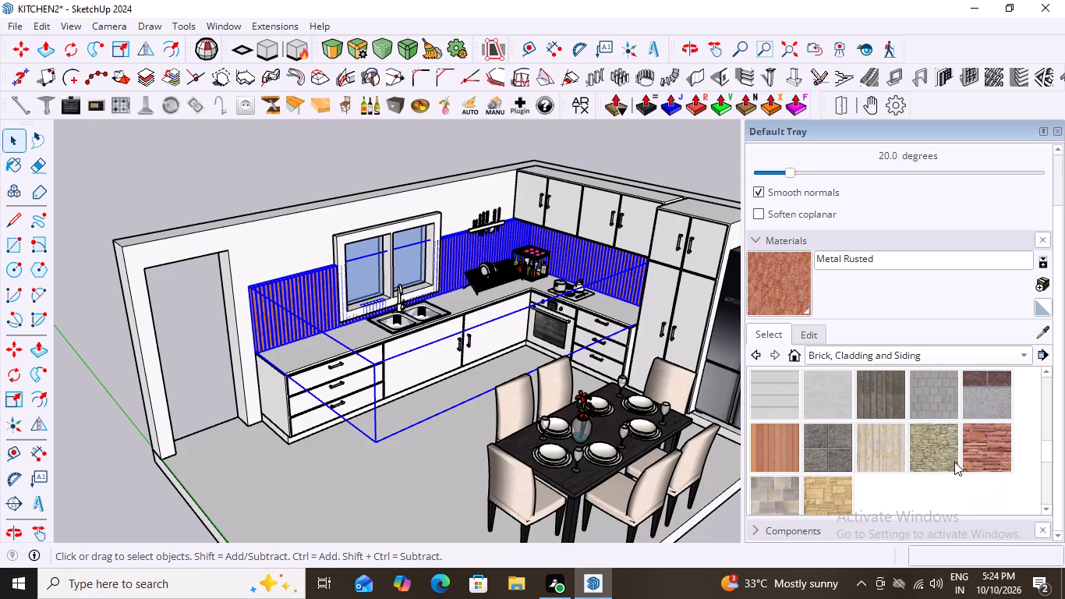
pyautogui.scroll(3, 954, 462)
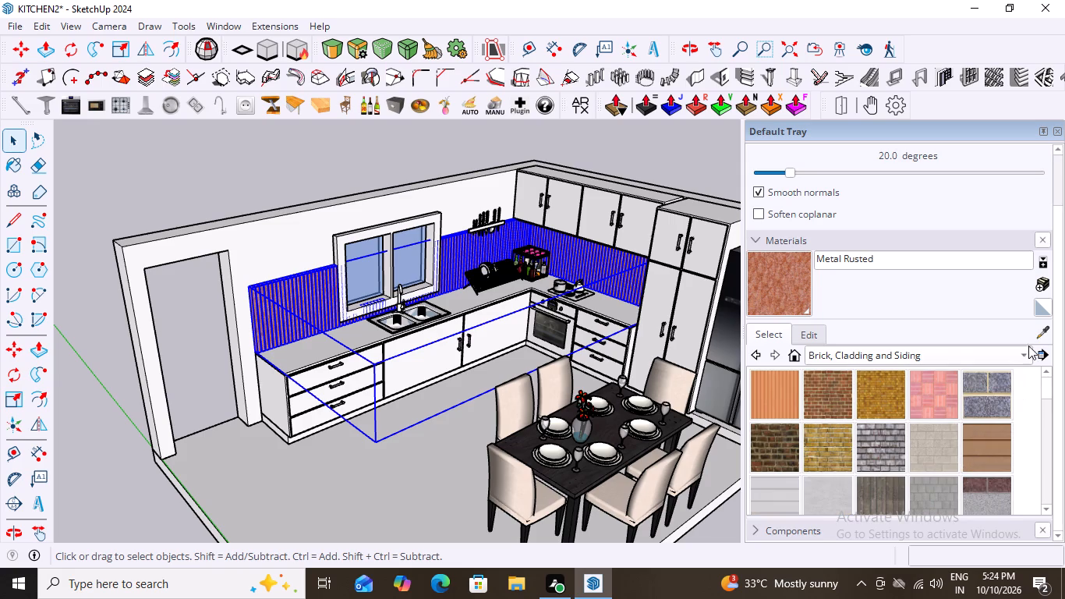
# Look through the Carpet, Fabrics, Leathers, Textiles and Wallpaper, Patterns, Roofing and Stone collections for another backsplash finish.
pyautogui.click(1021, 355)
pyautogui.click(835, 367)
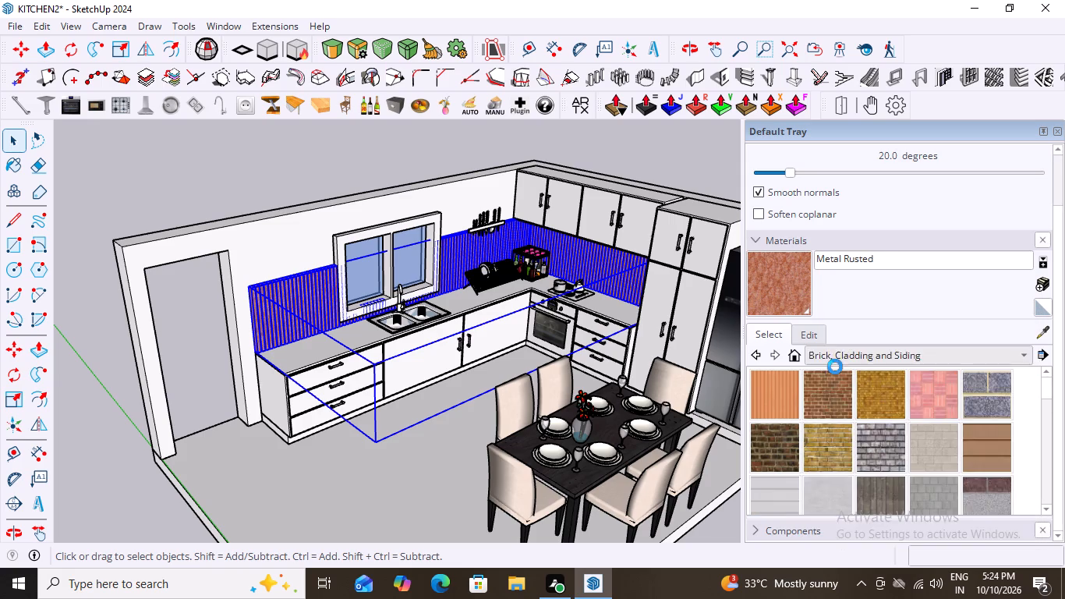
pyautogui.scroll(-3, 910, 466)
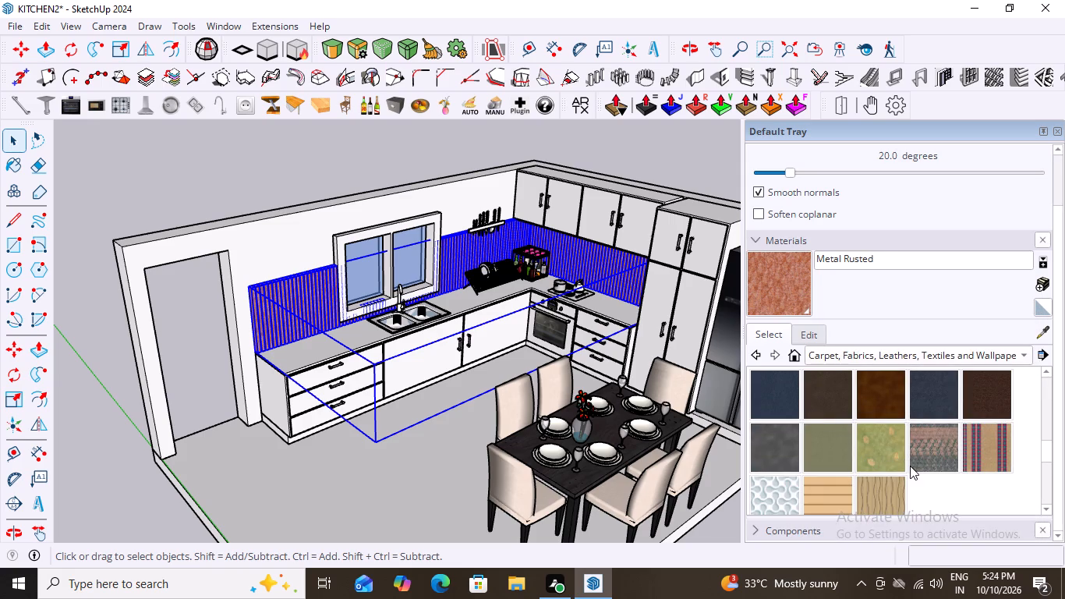
pyautogui.scroll(-1, 910, 466)
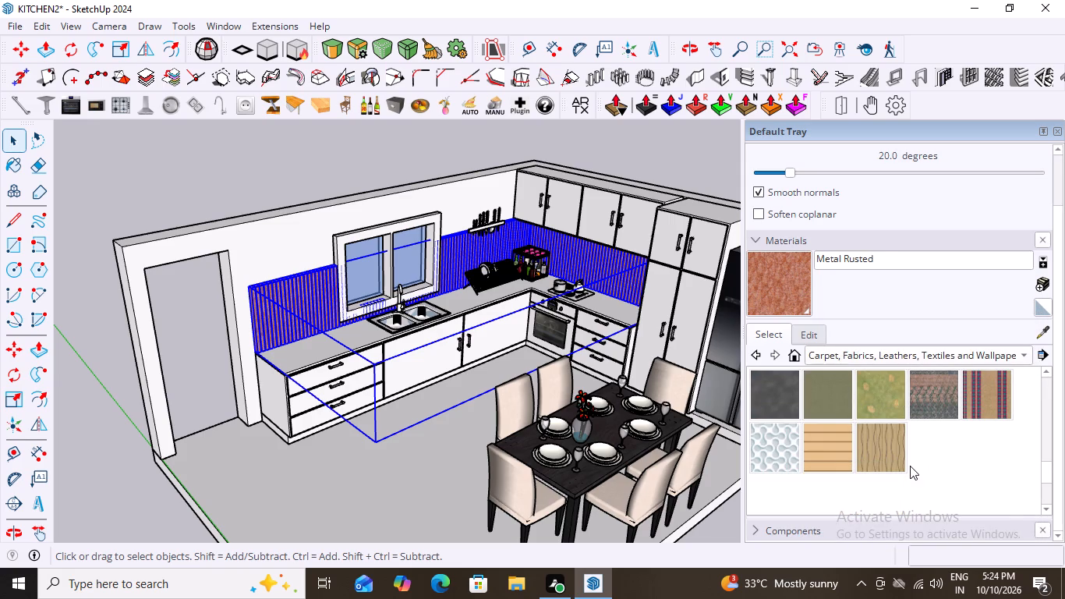
pyautogui.scroll(3, 910, 466)
pyautogui.click(1024, 350)
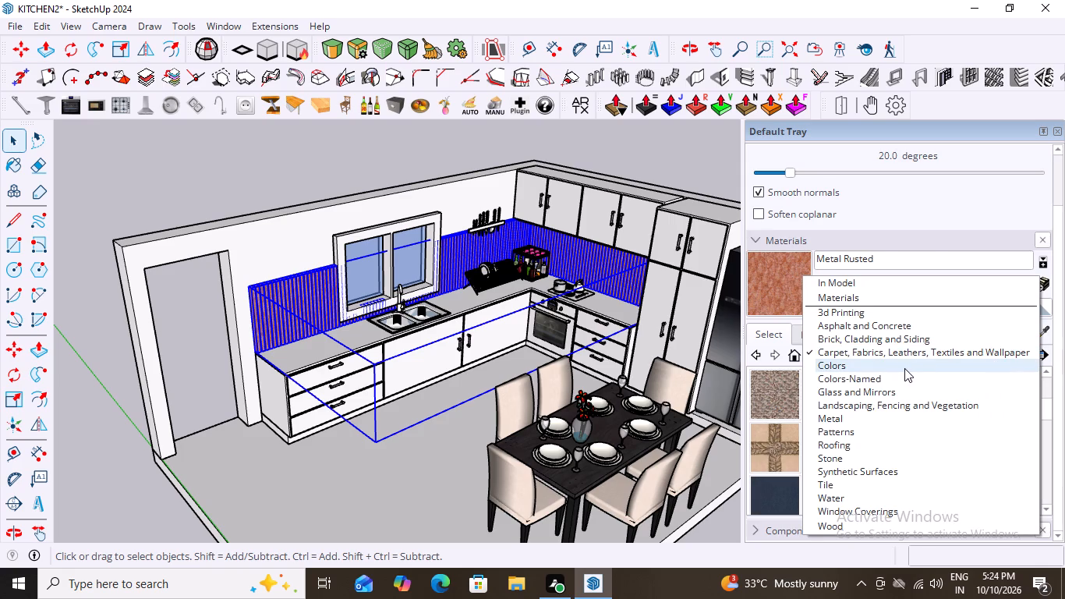
pyautogui.scroll(2, 904, 368)
pyautogui.scroll(-2, 904, 368)
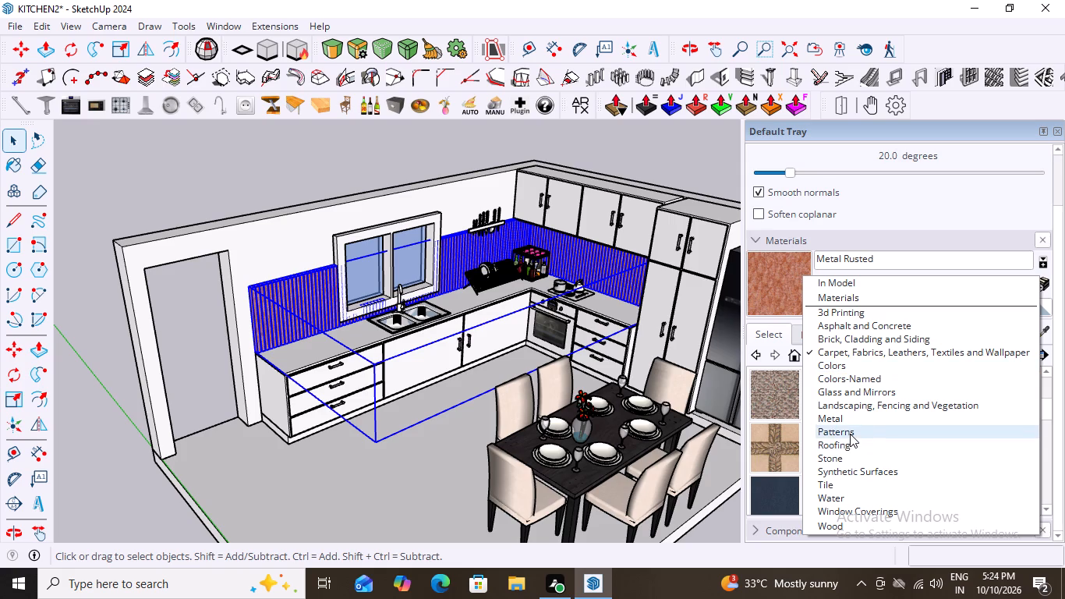
pyautogui.click(850, 434)
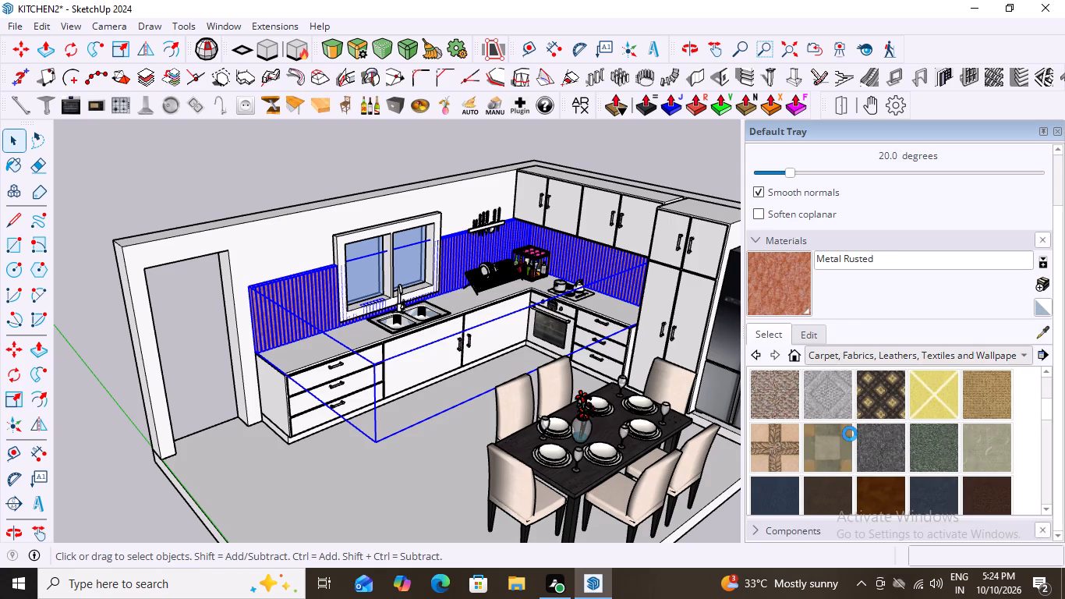
pyautogui.scroll(-8, 897, 424)
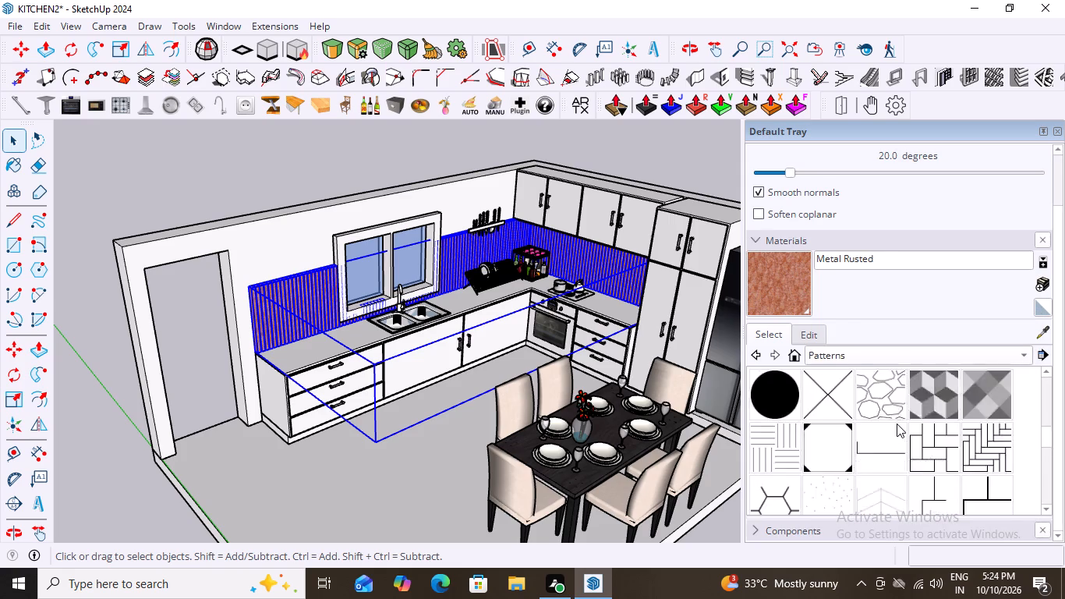
pyautogui.click(1026, 354)
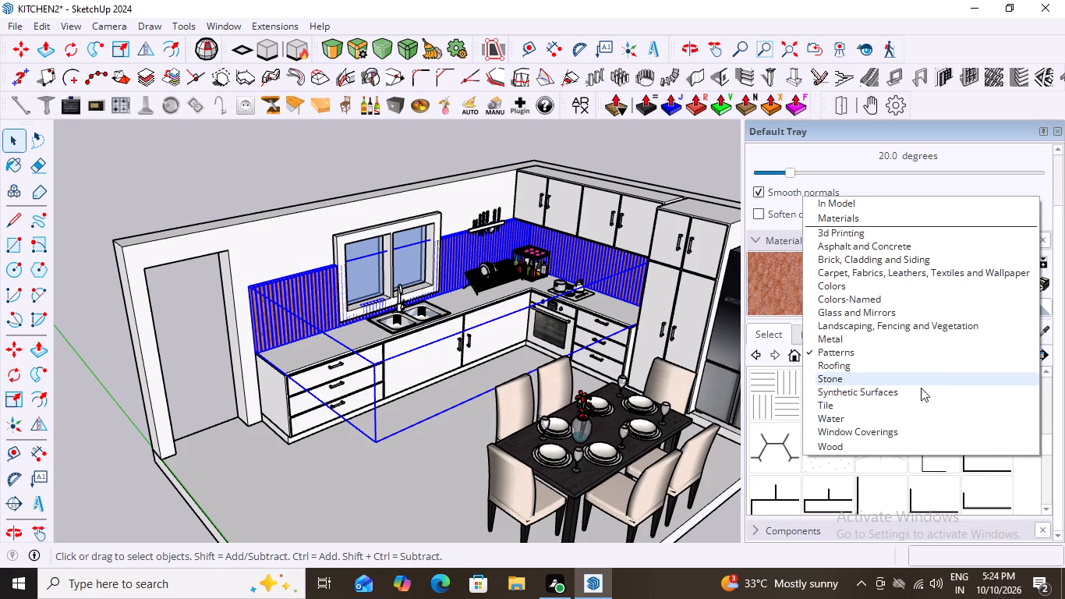
pyautogui.click(837, 368)
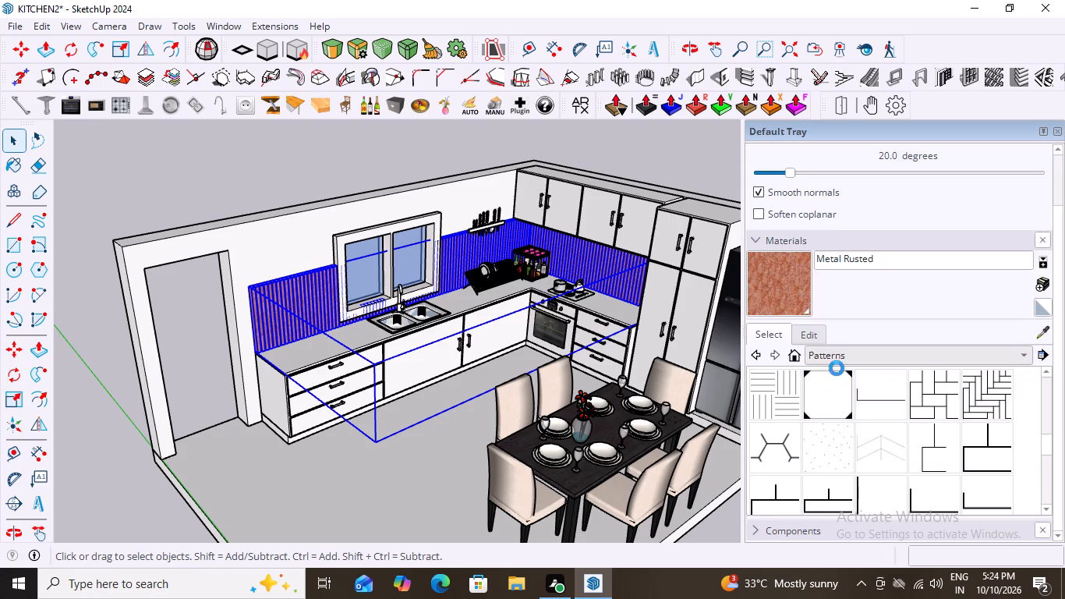
pyautogui.scroll(3, 883, 398)
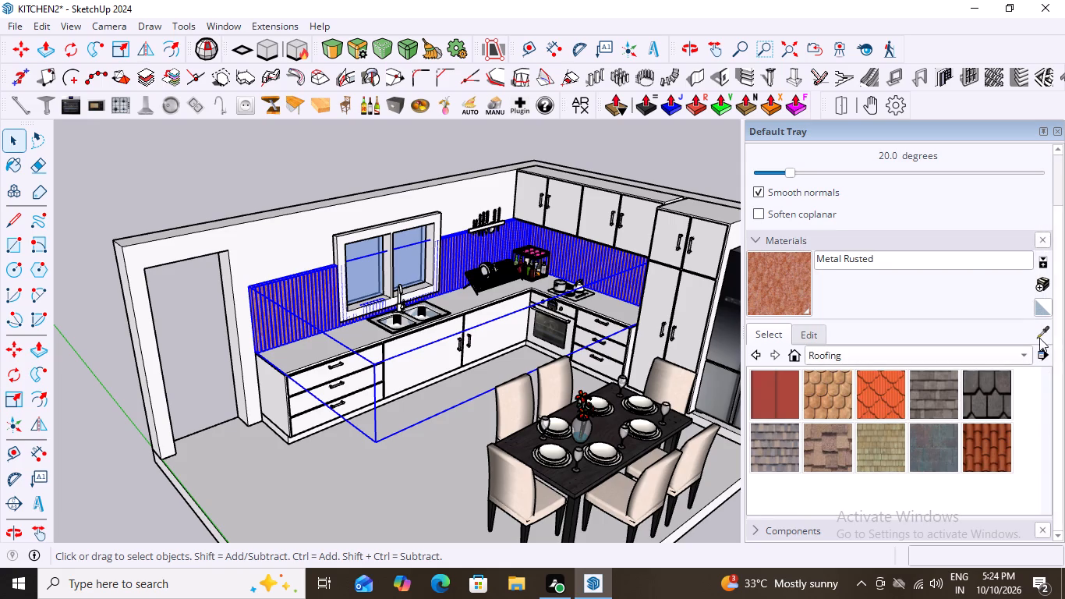
pyautogui.click(1022, 349)
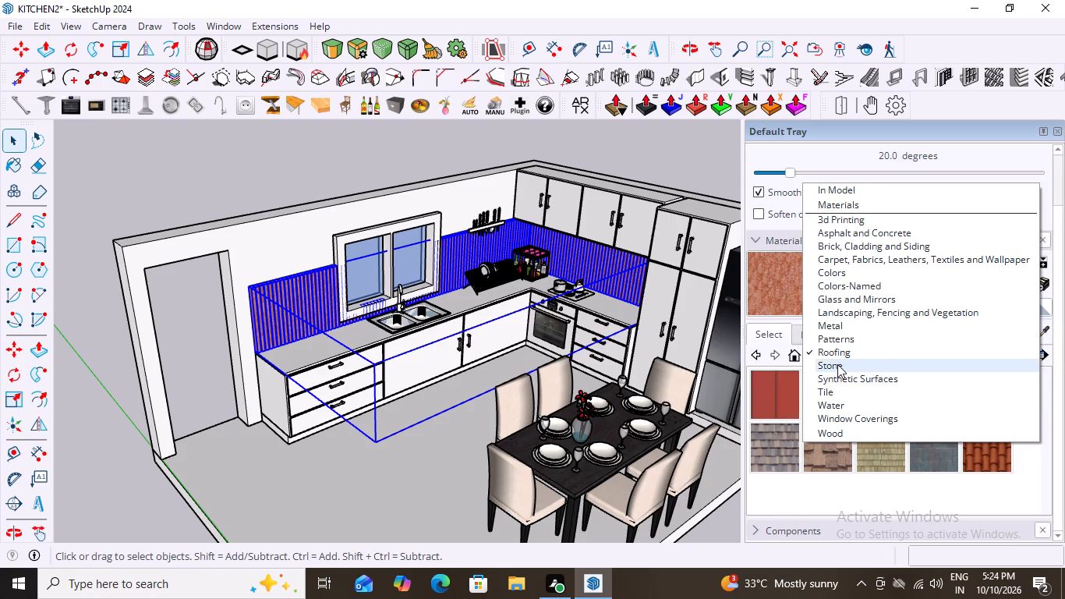
pyautogui.click(837, 368)
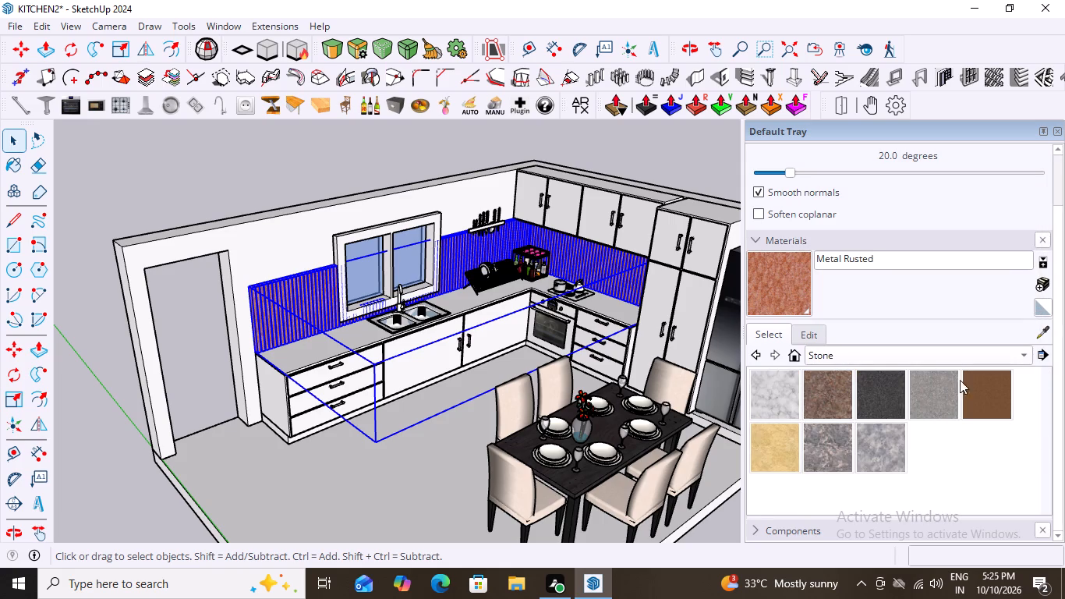
# Browse the whole Colors collection for a plain colour that suits the slatted backsplash and the rest of the kitchen.
pyautogui.click(1023, 353)
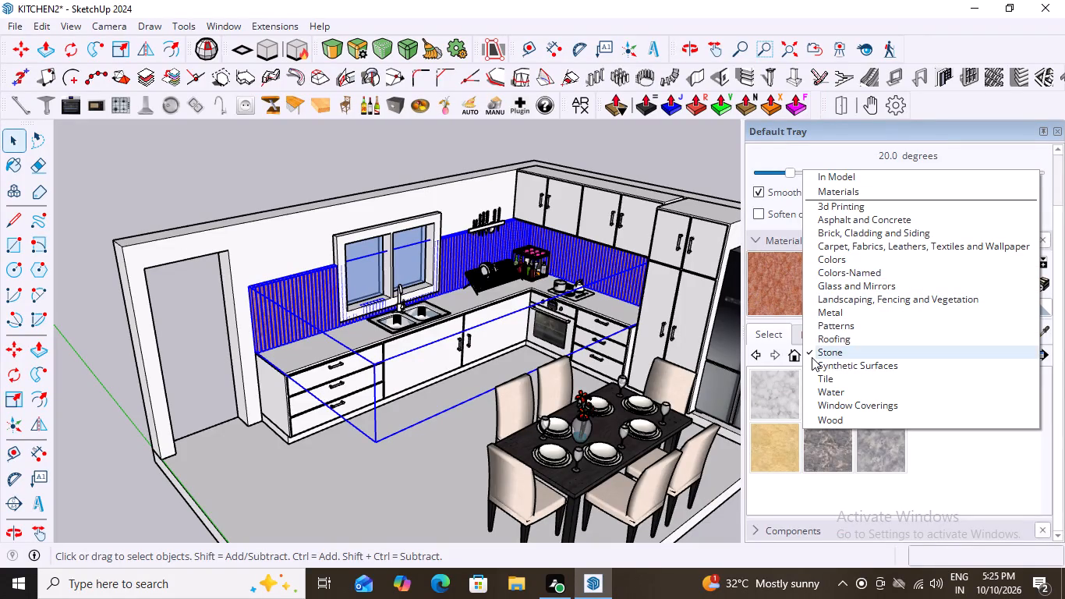
pyautogui.click(841, 257)
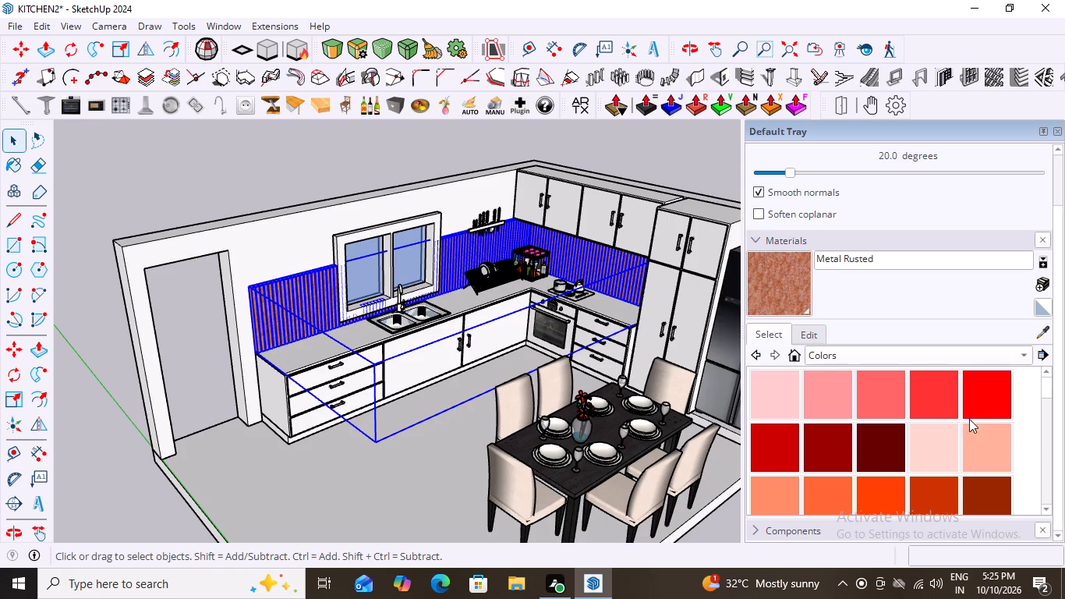
pyautogui.scroll(-12, 956, 427)
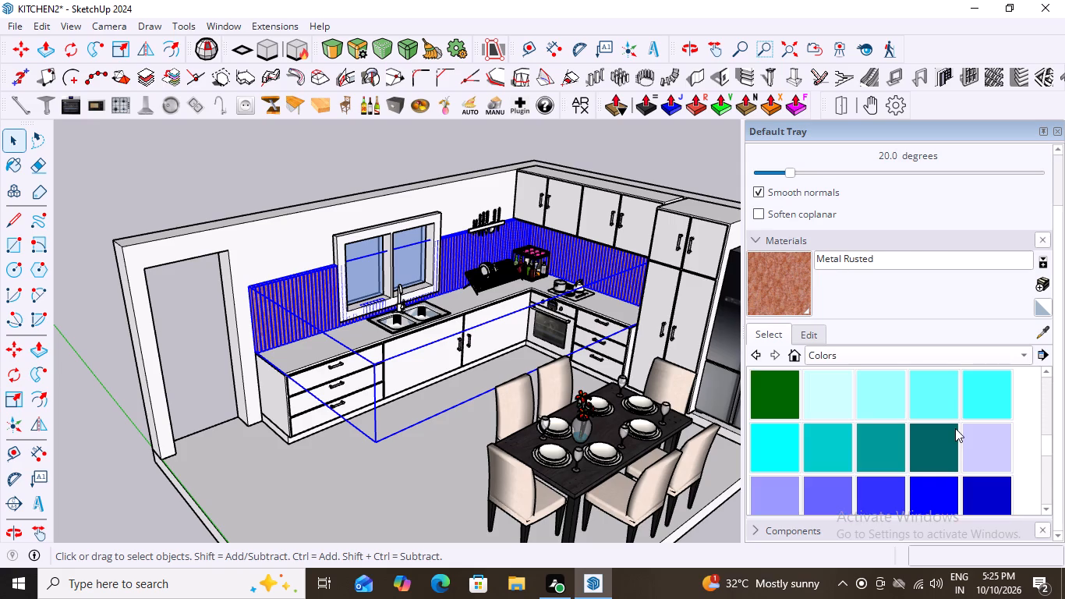
pyautogui.scroll(-8, 955, 428)
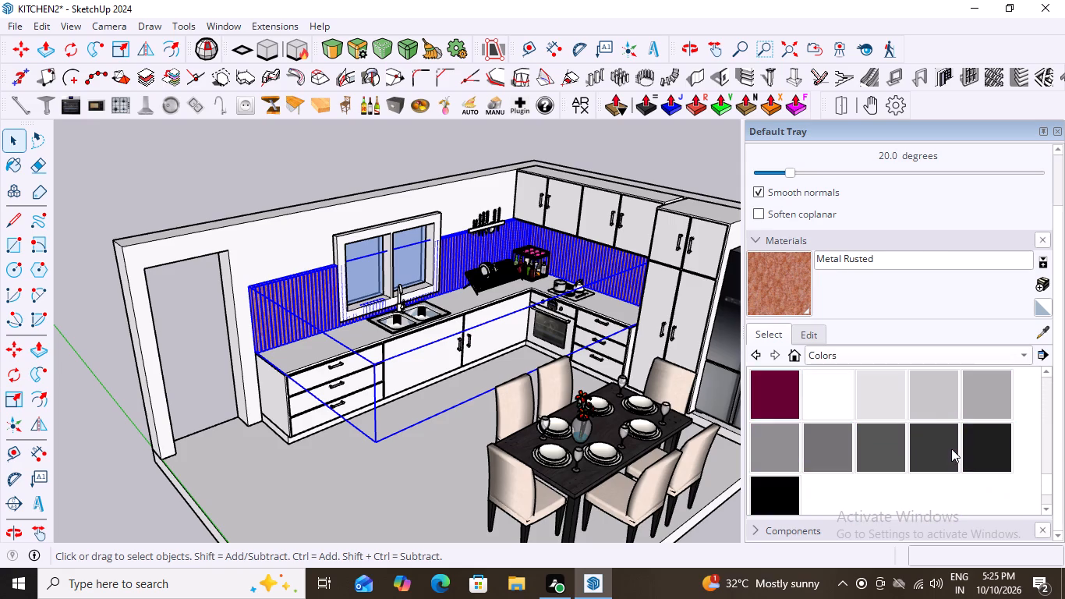
pyautogui.scroll(-2, 951, 448)
pyautogui.scroll(8, 951, 448)
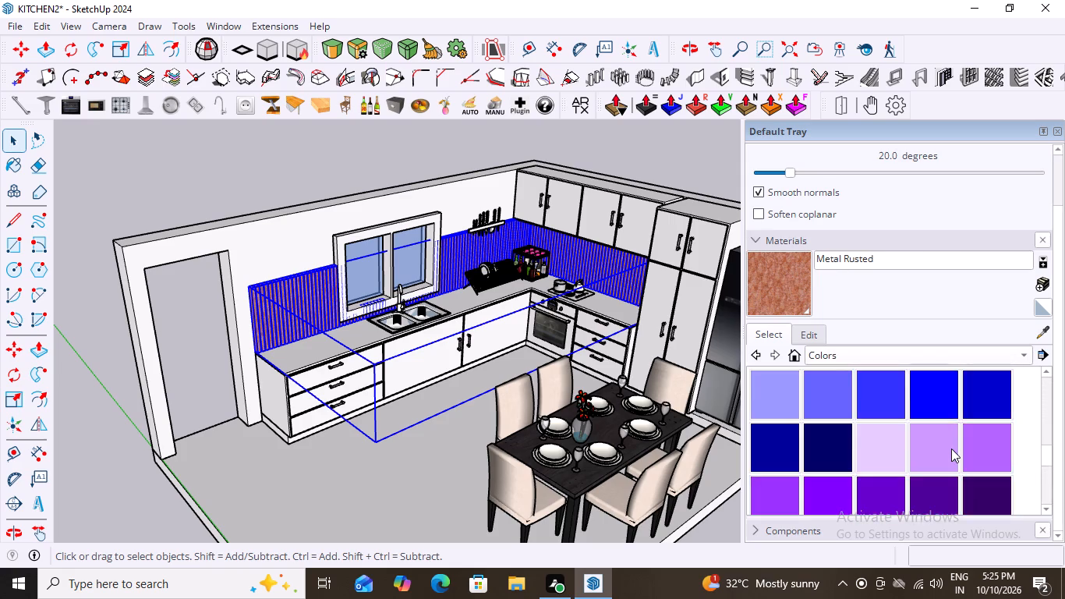
pyautogui.scroll(7, 951, 448)
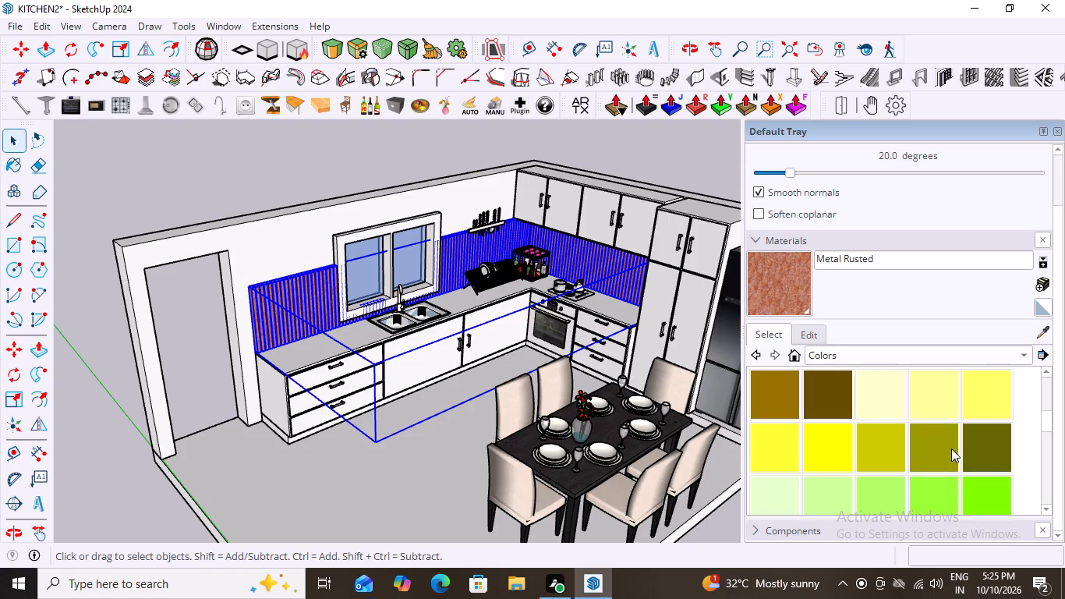
pyautogui.scroll(4, 951, 448)
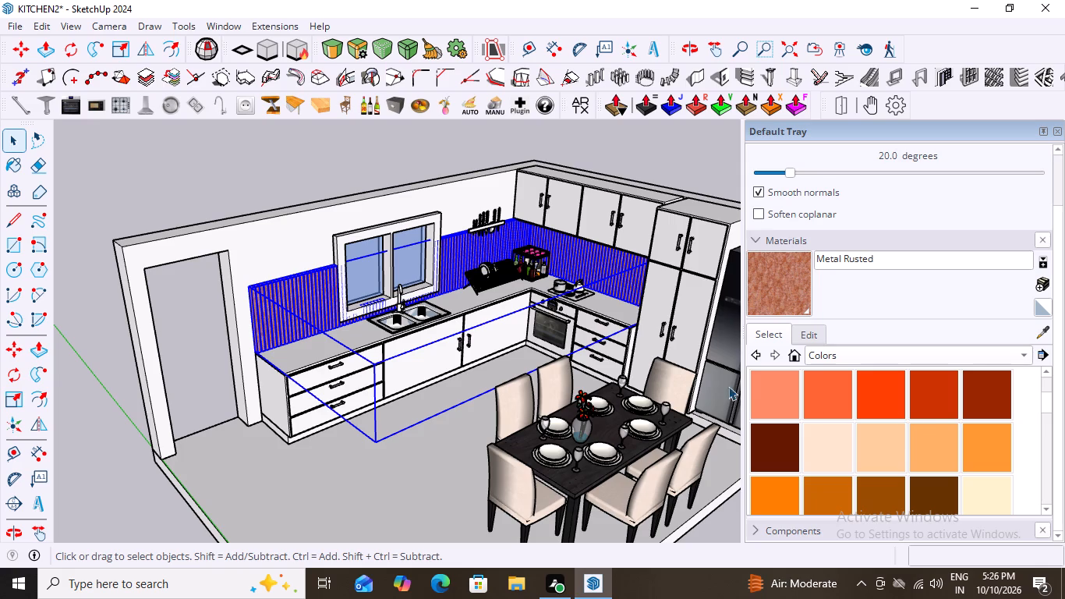
pyautogui.scroll(-9, 400, 311)
pyautogui.moveTo(505, 327); pyautogui.dragTo(553, 347, button='middle')
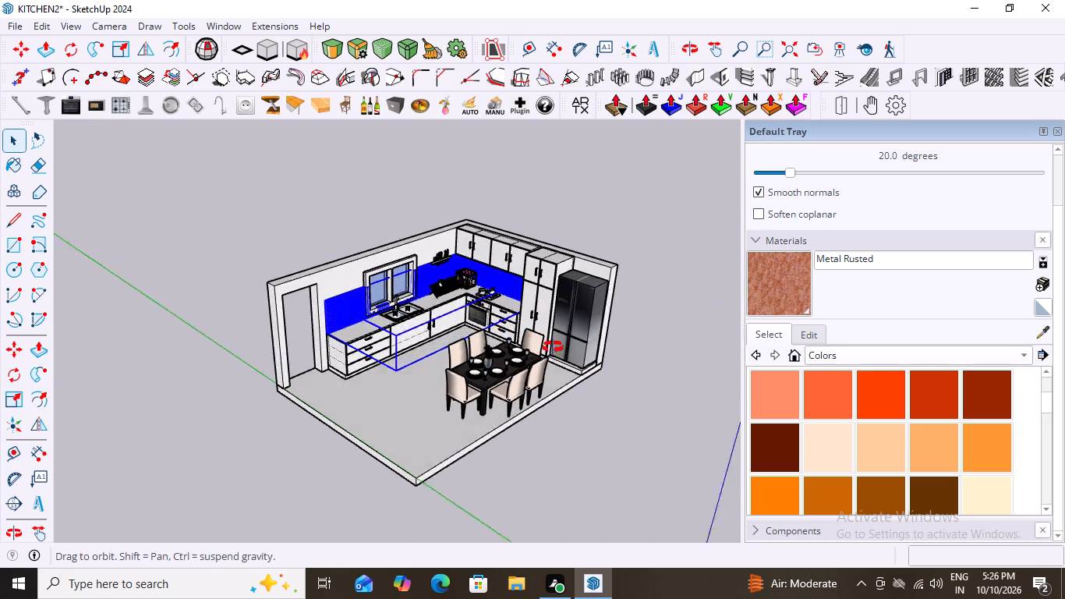
pyautogui.moveTo(553, 347); pyautogui.dragTo(559, 349, button='middle')
pyautogui.scroll(6, 498, 329)
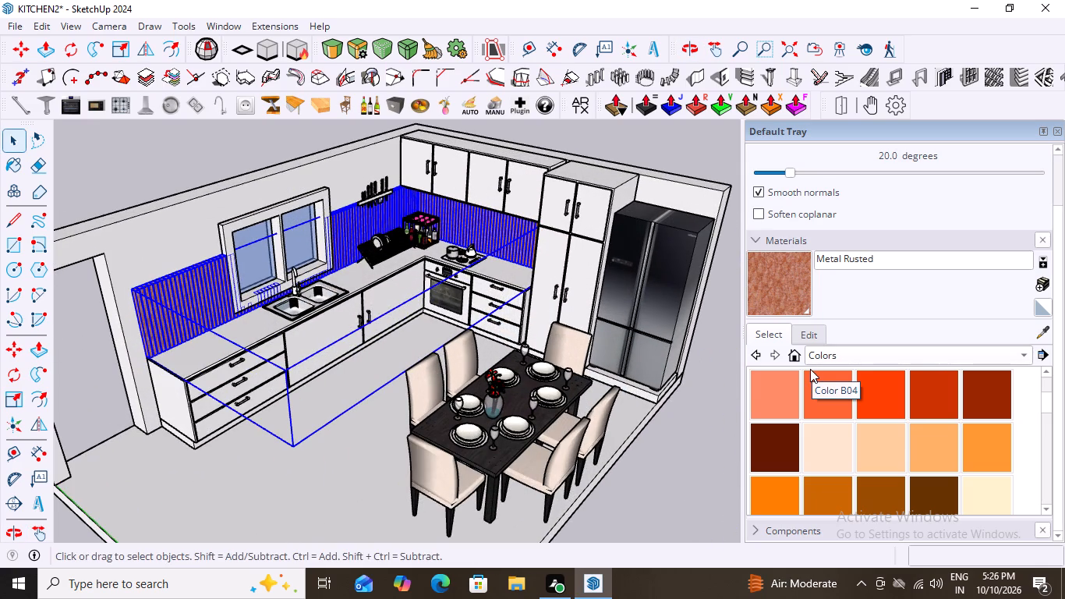
pyautogui.scroll(-3, 540, 346)
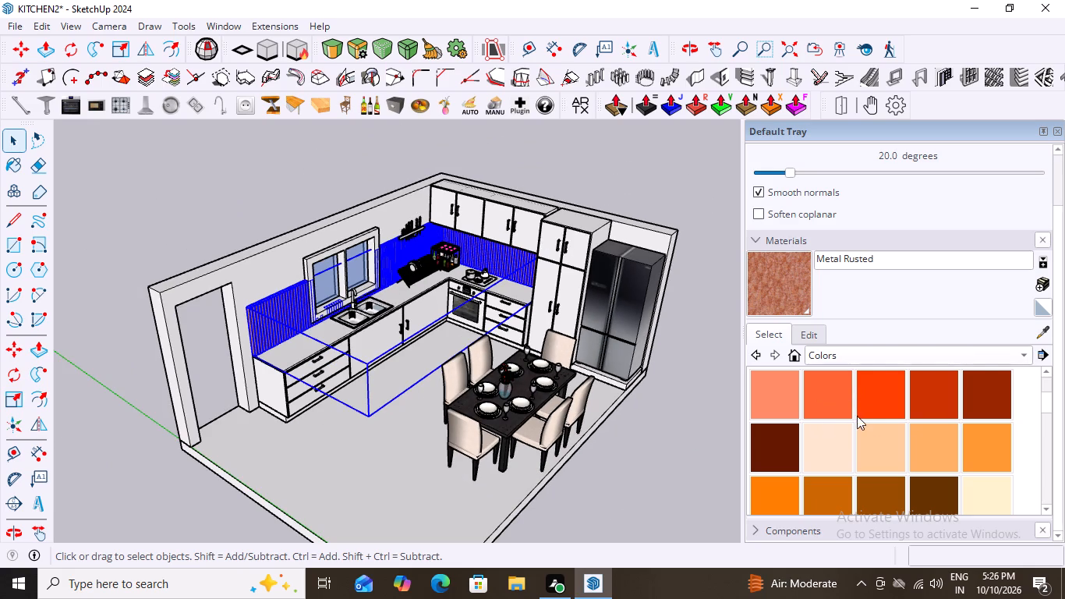
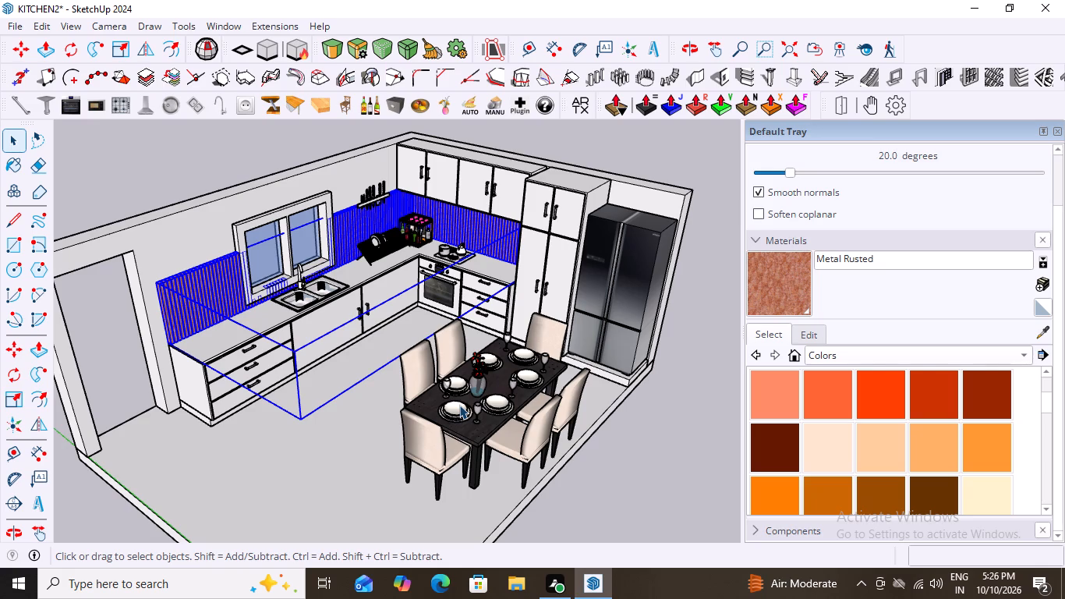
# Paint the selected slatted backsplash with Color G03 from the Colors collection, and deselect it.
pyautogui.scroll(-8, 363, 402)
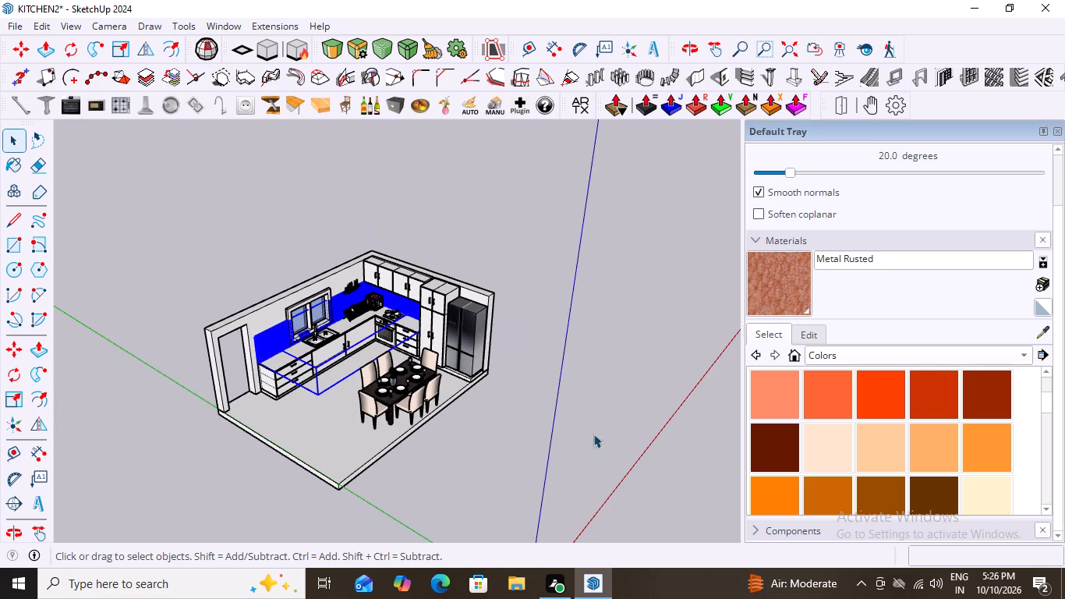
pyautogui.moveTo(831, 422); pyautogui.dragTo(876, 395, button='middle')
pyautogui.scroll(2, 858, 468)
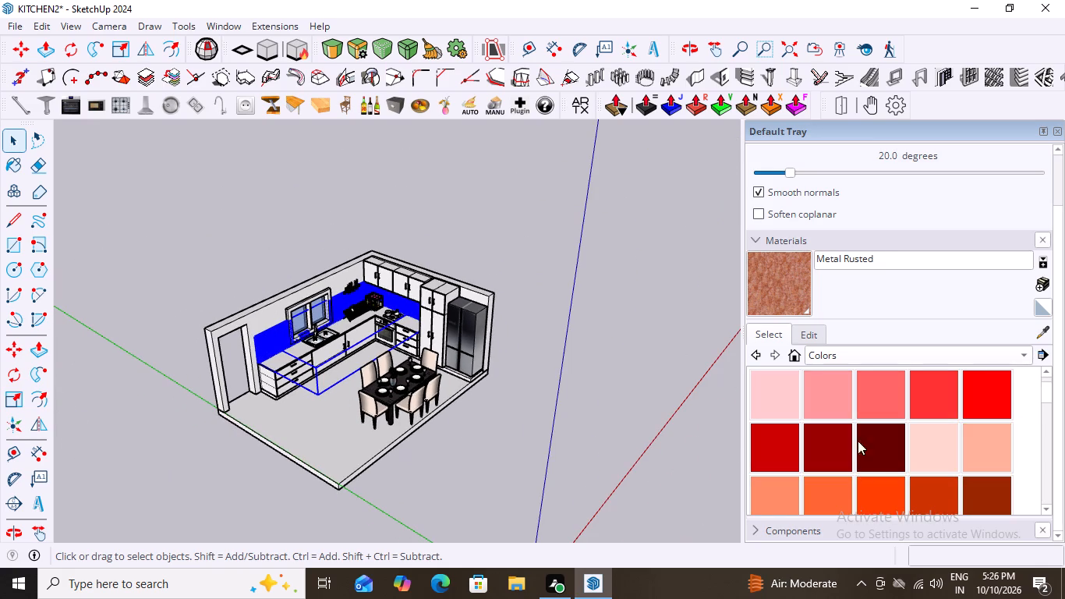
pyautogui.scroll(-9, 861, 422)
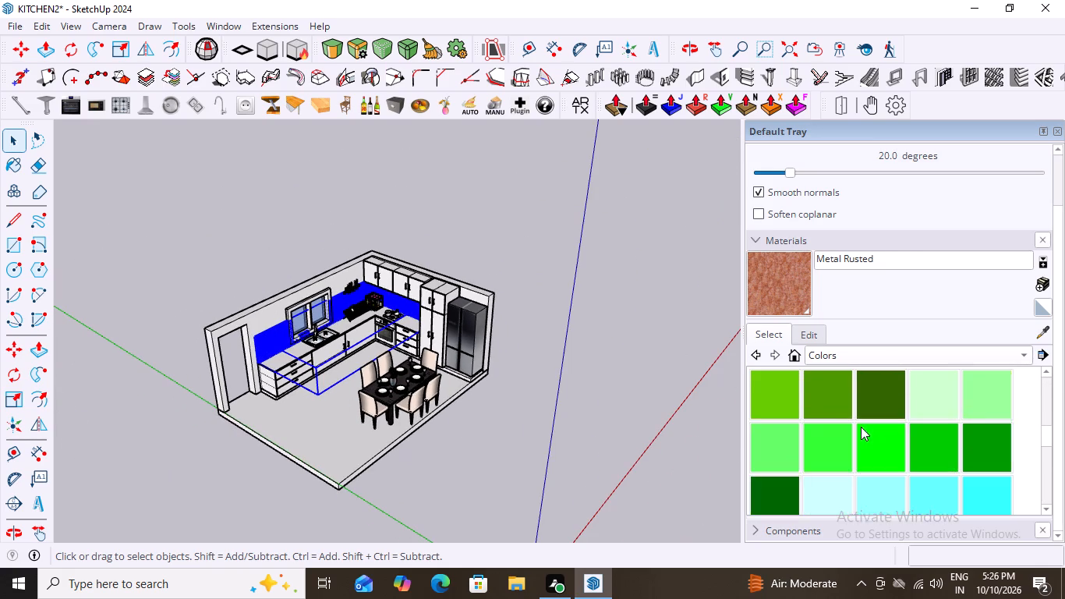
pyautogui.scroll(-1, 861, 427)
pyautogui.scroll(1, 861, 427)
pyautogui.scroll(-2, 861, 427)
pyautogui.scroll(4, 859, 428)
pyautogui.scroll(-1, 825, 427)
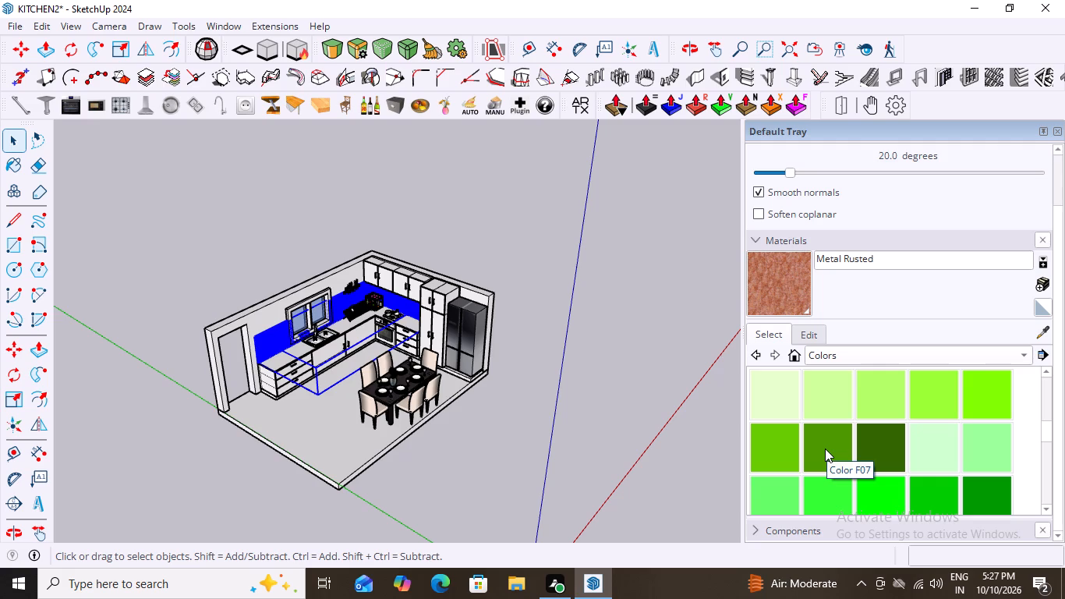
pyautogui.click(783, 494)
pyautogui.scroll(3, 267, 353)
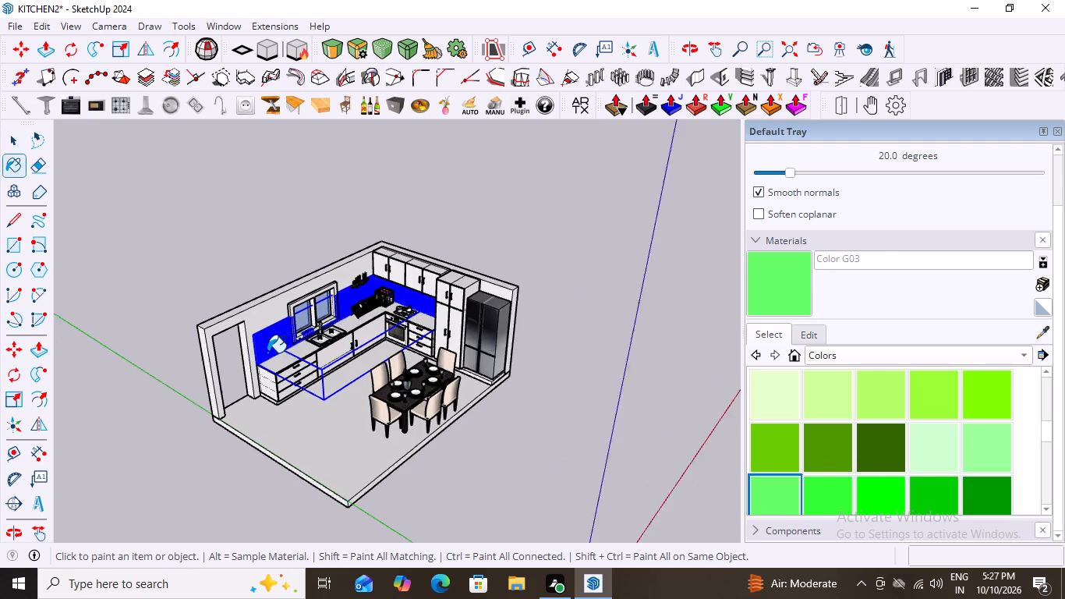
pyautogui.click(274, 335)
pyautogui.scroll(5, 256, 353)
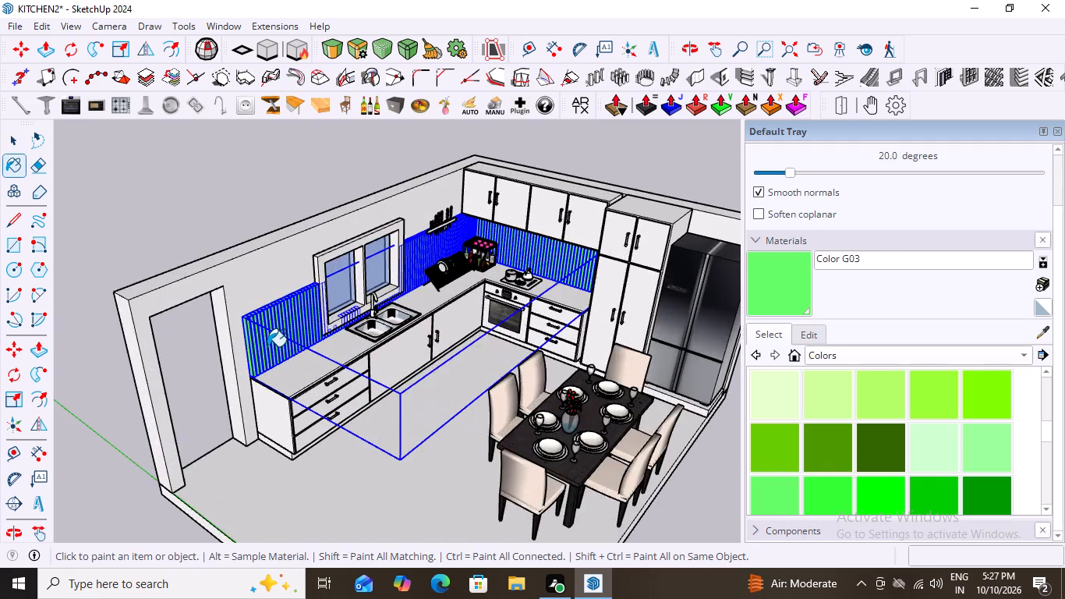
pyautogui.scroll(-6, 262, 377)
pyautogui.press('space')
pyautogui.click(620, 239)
# Create a new material for the backsplash with a muted, medium-dark teal colour mixed on the Color Wheel.
pyautogui.scroll(4, 257, 346)
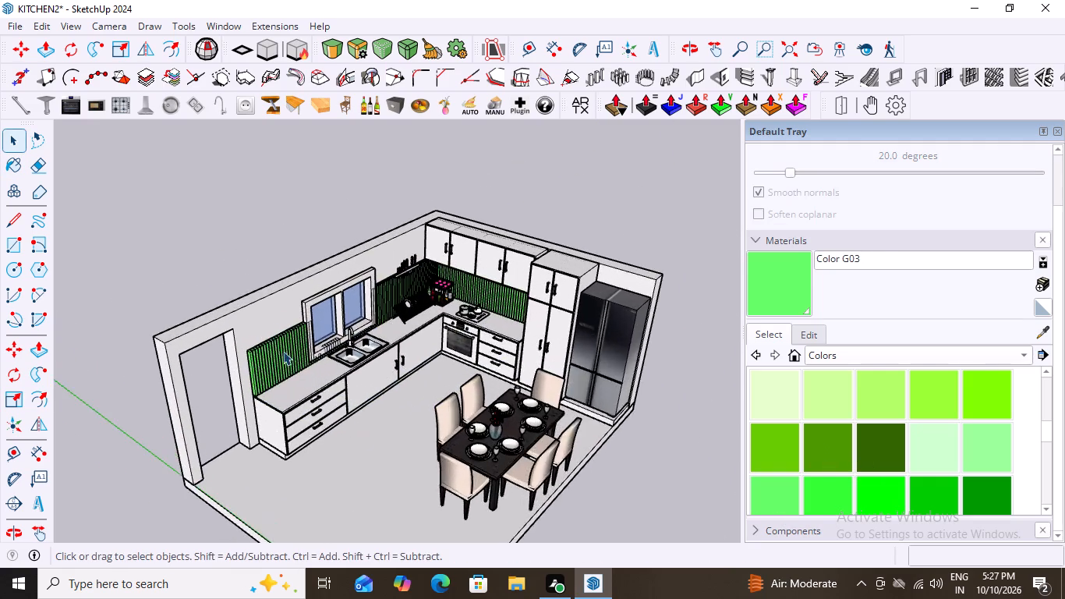
pyautogui.scroll(5, 283, 351)
pyautogui.moveTo(392, 362); pyautogui.dragTo(303, 316, button='middle')
pyautogui.scroll(-5, 302, 317)
pyautogui.moveTo(348, 349); pyautogui.dragTo(399, 364, button='middle')
pyautogui.scroll(3, 293, 338)
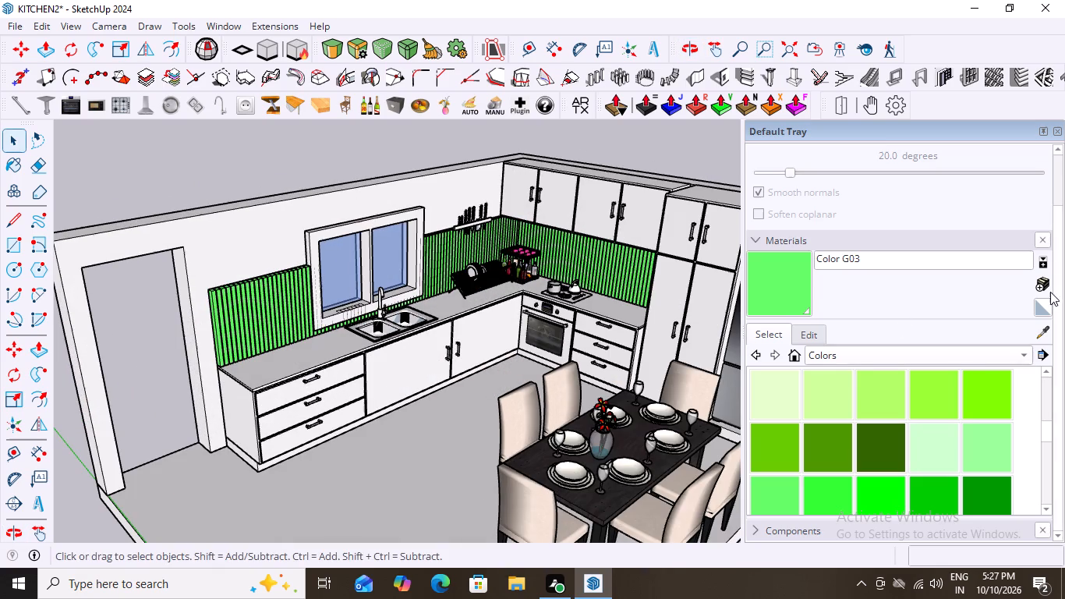
pyautogui.click(1037, 287)
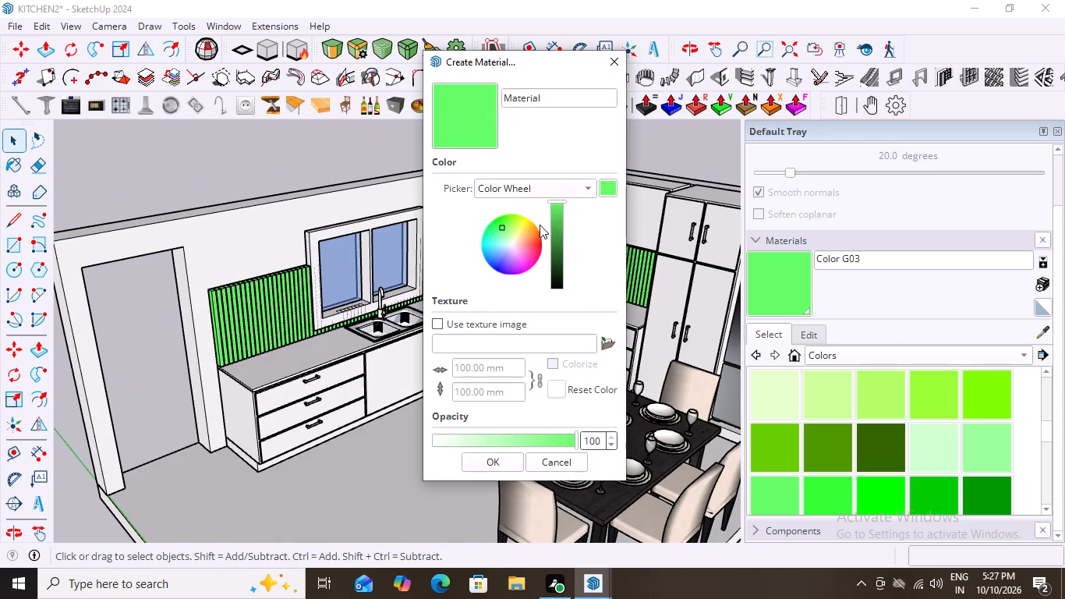
pyautogui.moveTo(558, 203); pyautogui.dragTo(565, 273)
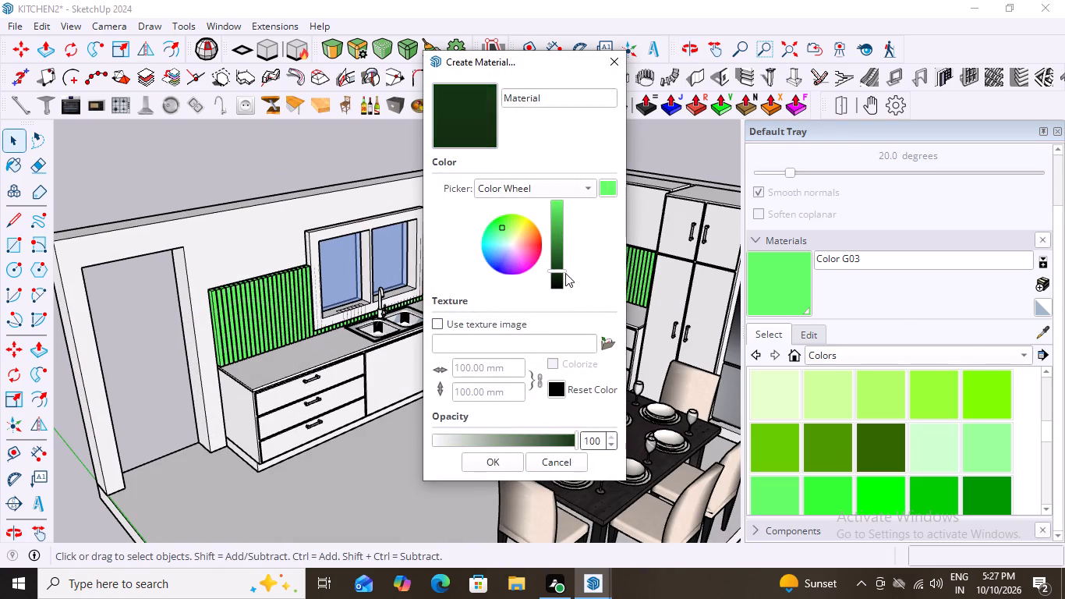
pyautogui.moveTo(565, 273); pyautogui.dragTo(561, 257)
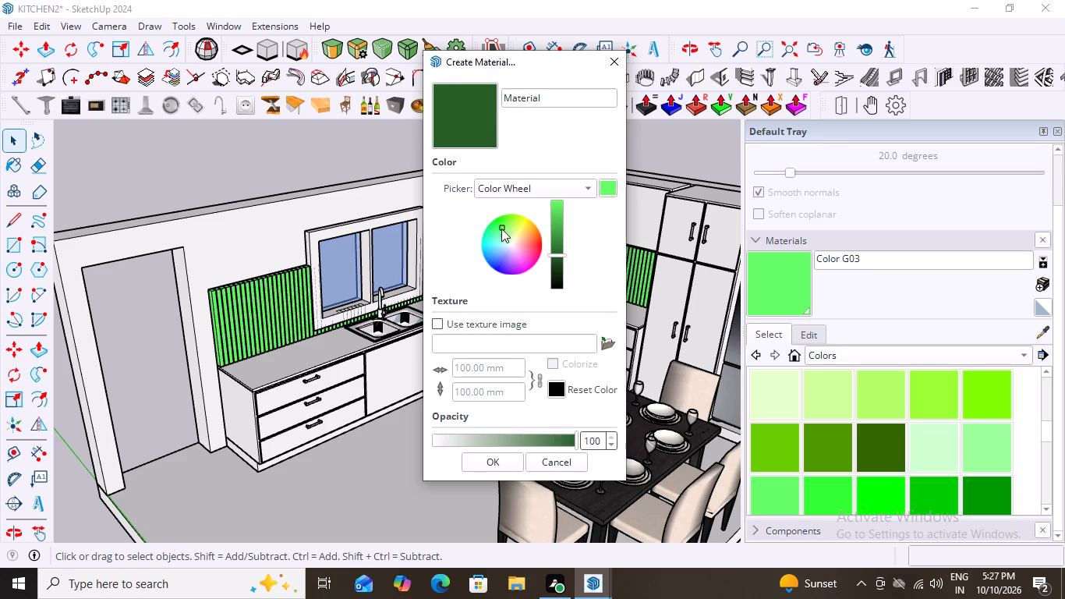
pyautogui.moveTo(504, 229); pyautogui.dragTo(524, 241)
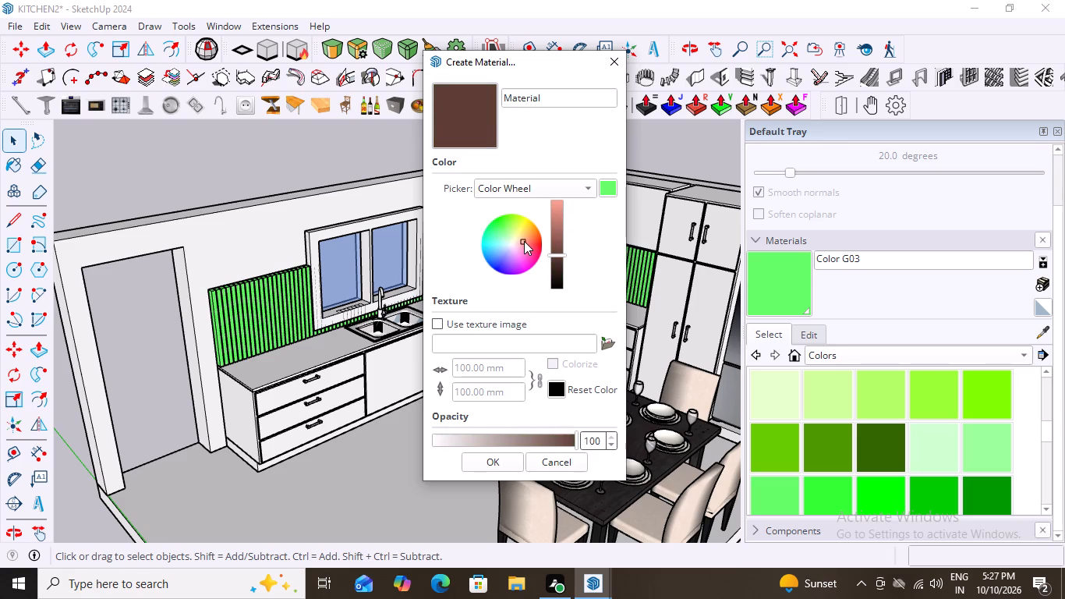
pyautogui.moveTo(524, 241); pyautogui.dragTo(523, 241)
pyautogui.moveTo(523, 241); pyautogui.dragTo(525, 236)
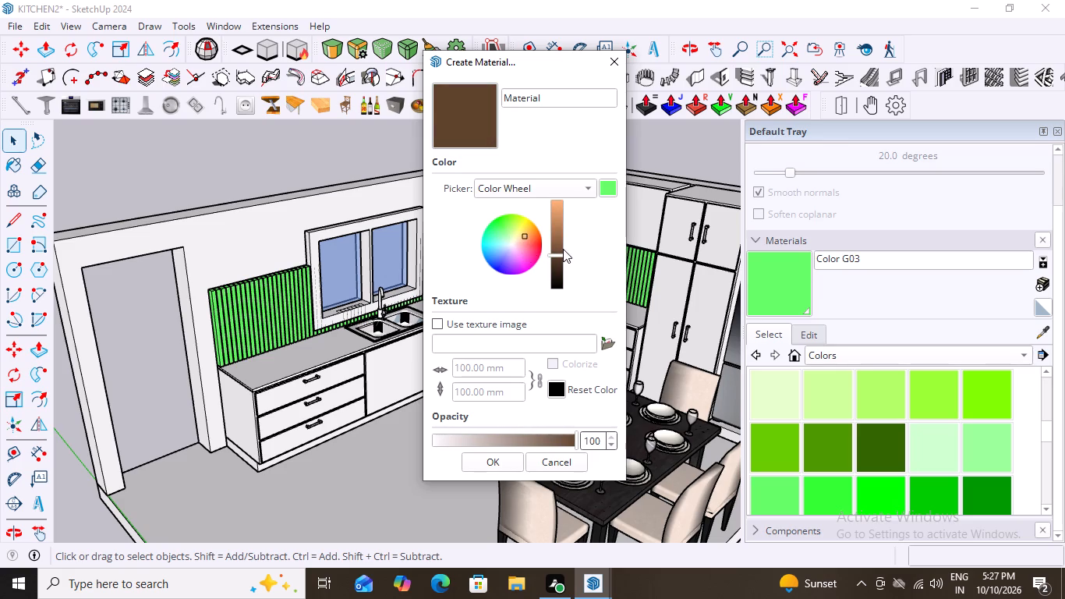
pyautogui.click(560, 252)
pyautogui.moveTo(525, 235); pyautogui.dragTo(504, 233)
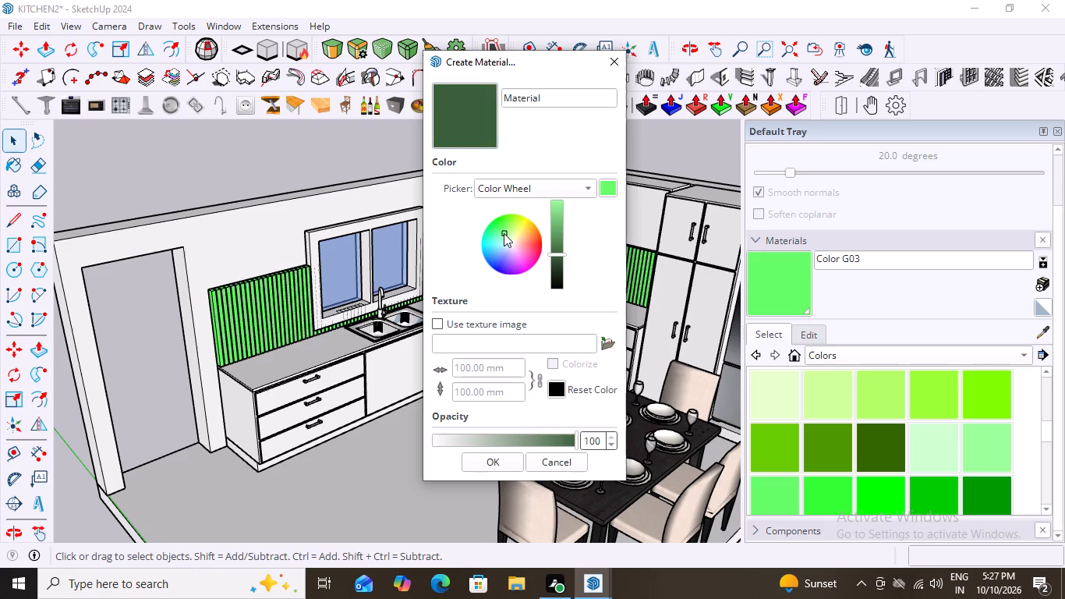
pyautogui.moveTo(504, 233); pyautogui.dragTo(500, 239)
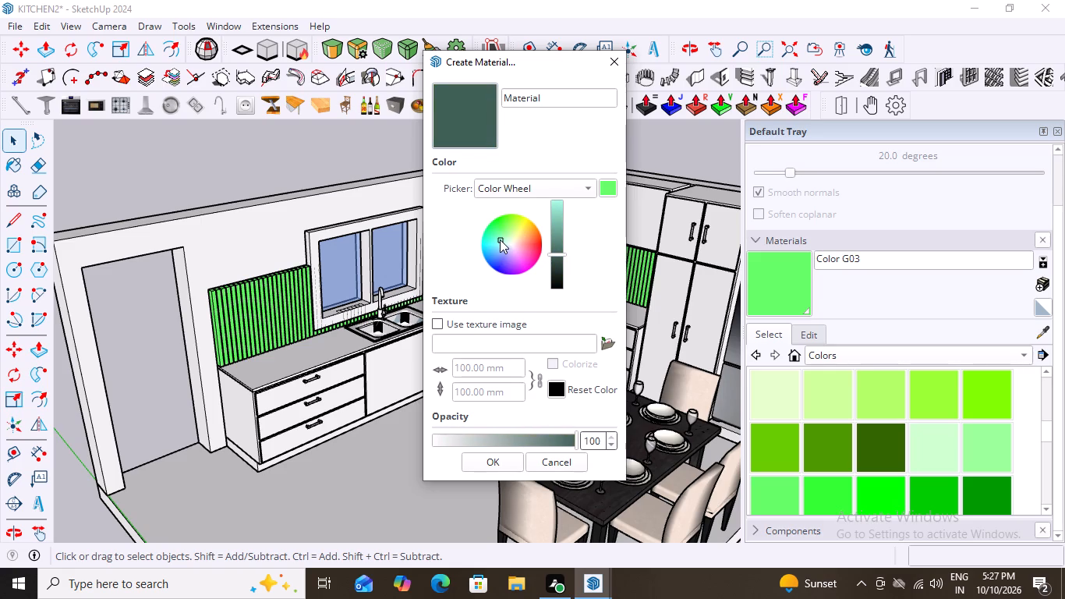
pyautogui.moveTo(500, 239); pyautogui.dragTo(500, 244)
pyautogui.moveTo(555, 248); pyautogui.dragTo(556, 228)
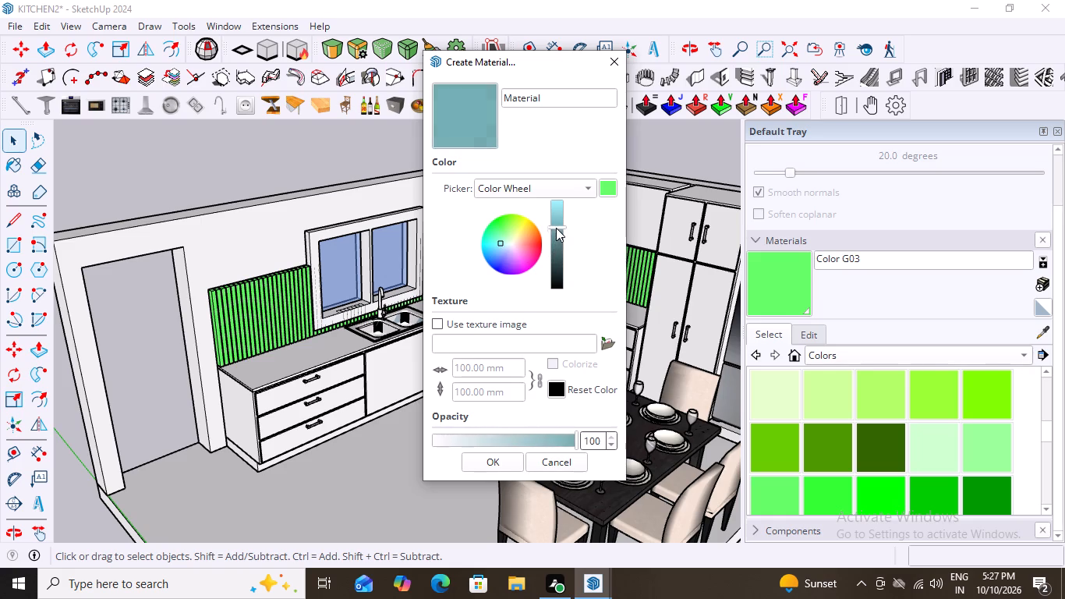
pyautogui.moveTo(556, 228); pyautogui.dragTo(557, 250)
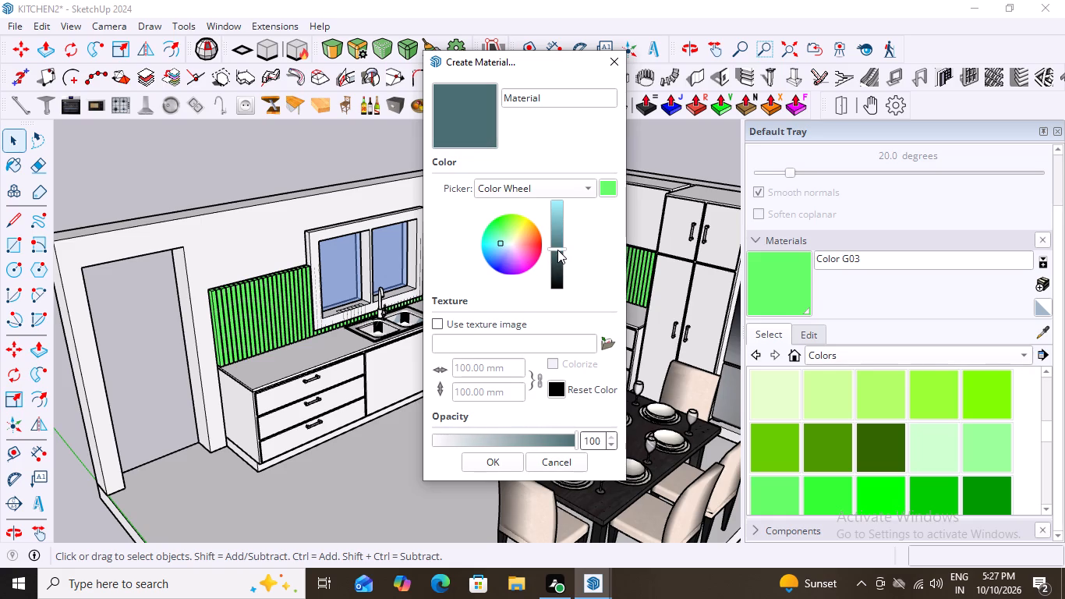
pyautogui.moveTo(557, 250); pyautogui.dragTo(558, 239)
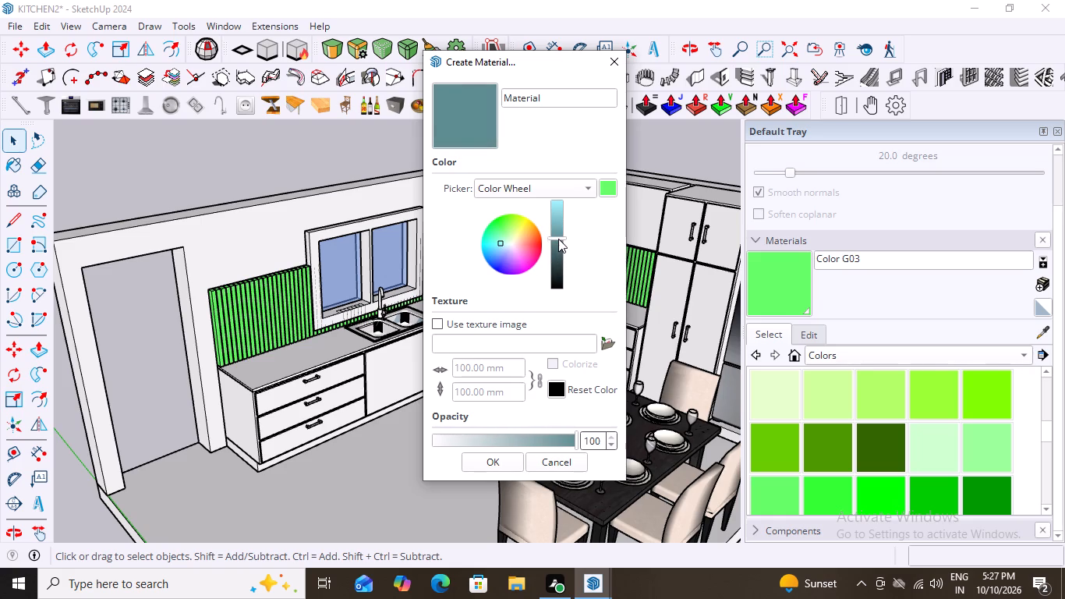
pyautogui.moveTo(558, 239); pyautogui.dragTo(561, 241)
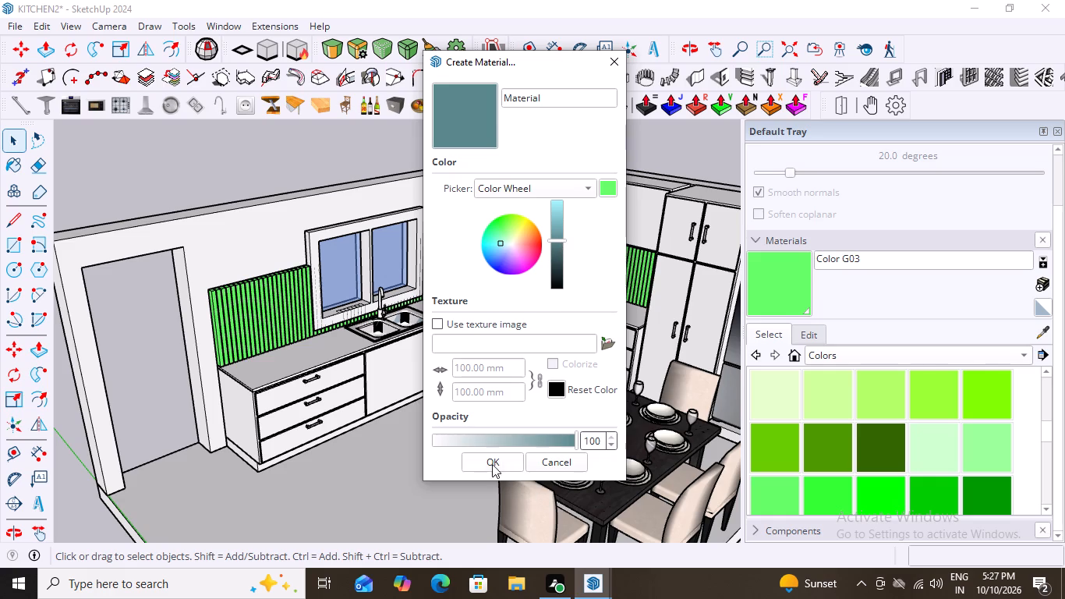
pyautogui.click(494, 455)
# Paint the slatted backsplash behind the counters with the new teal material and leave nothing selected.
pyautogui.click(256, 317)
pyautogui.scroll(-3, 260, 315)
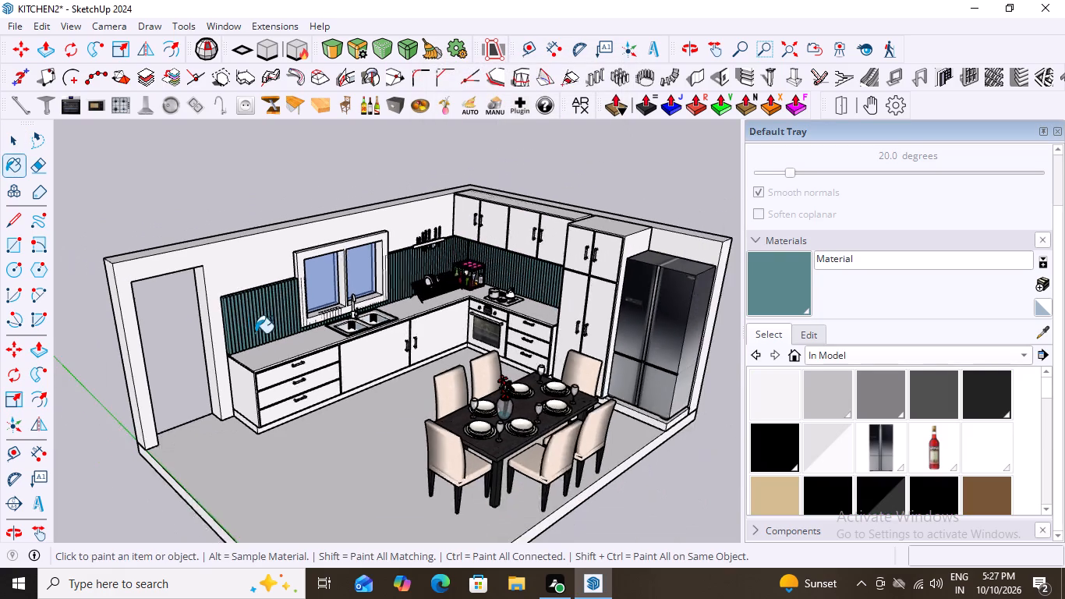
pyautogui.scroll(-1, 255, 333)
pyautogui.press('space')
pyautogui.click(361, 170)
pyautogui.click(366, 170)
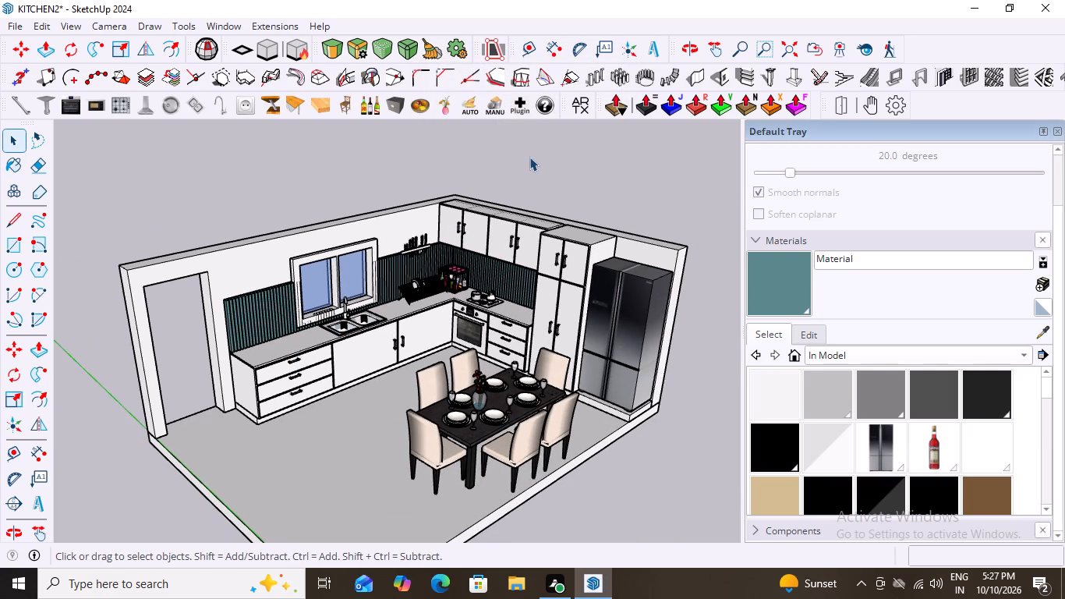
pyautogui.moveTo(563, 156); pyautogui.dragTo(577, 151)
# Examine the teal slatted backsplash up close and against the cabinets, fridge and dining set from several angles.
pyautogui.scroll(10, 321, 339)
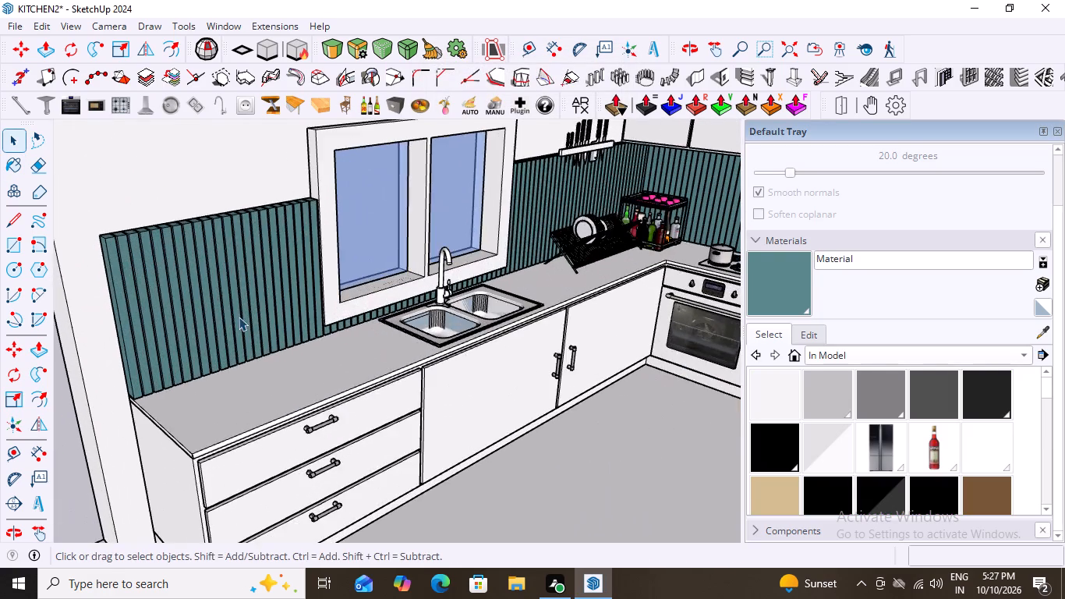
pyautogui.scroll(-7, 236, 318)
pyautogui.moveTo(372, 425); pyautogui.dragTo(447, 414, button='middle')
pyautogui.scroll(3, 448, 417)
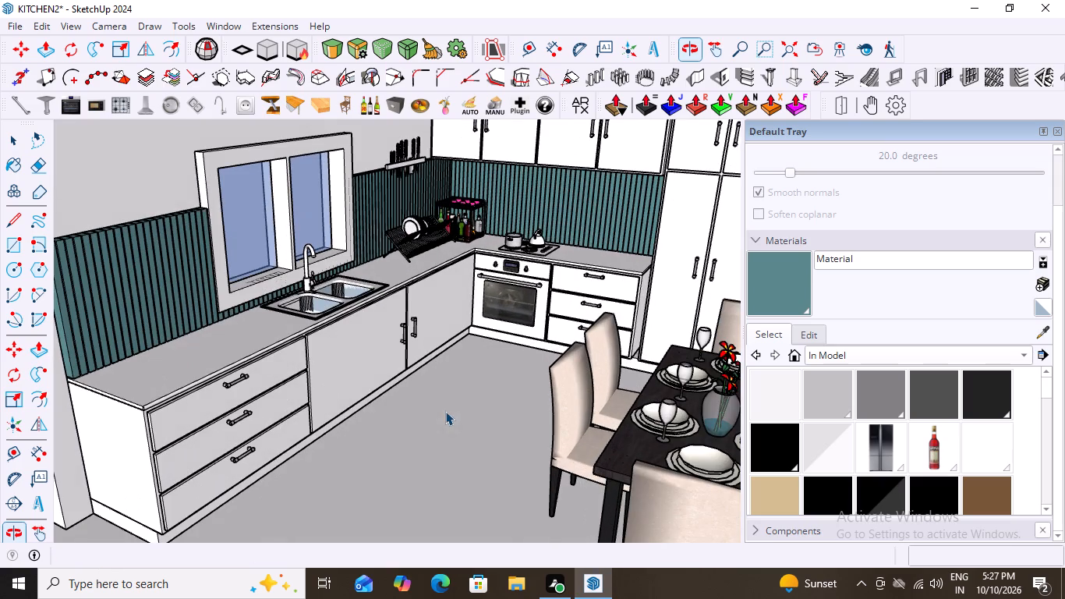
pyautogui.scroll(-10, 265, 386)
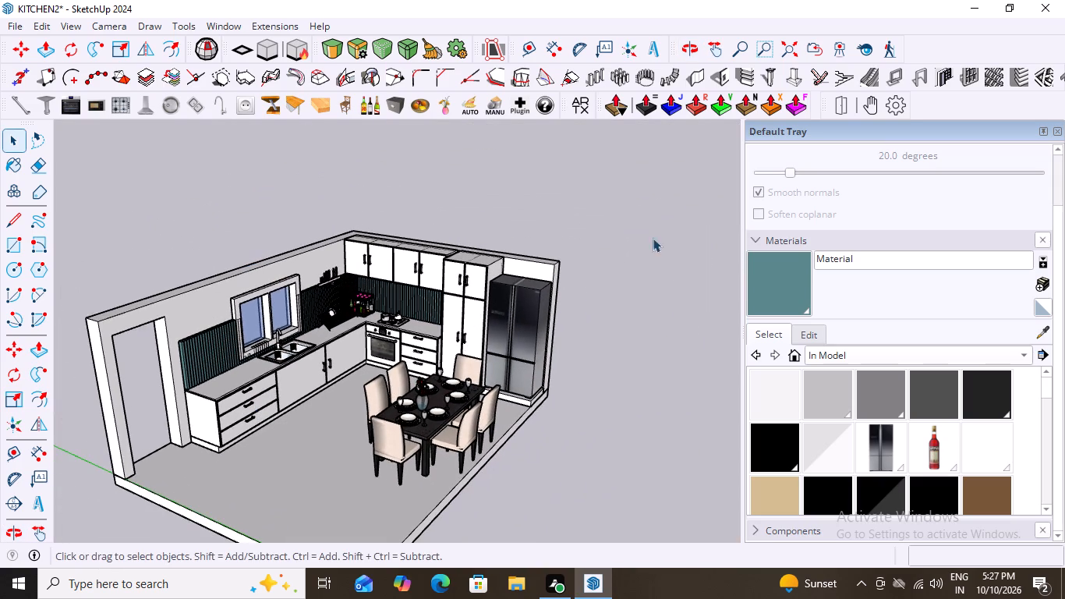
pyautogui.click(690, 191)
pyautogui.scroll(3, 298, 428)
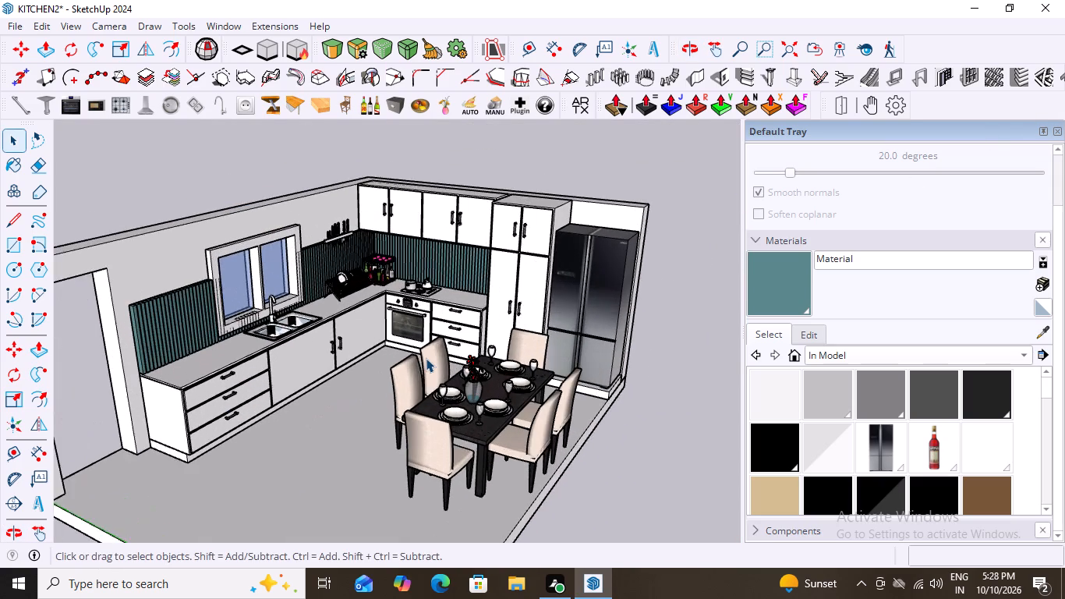
pyautogui.scroll(2, 426, 358)
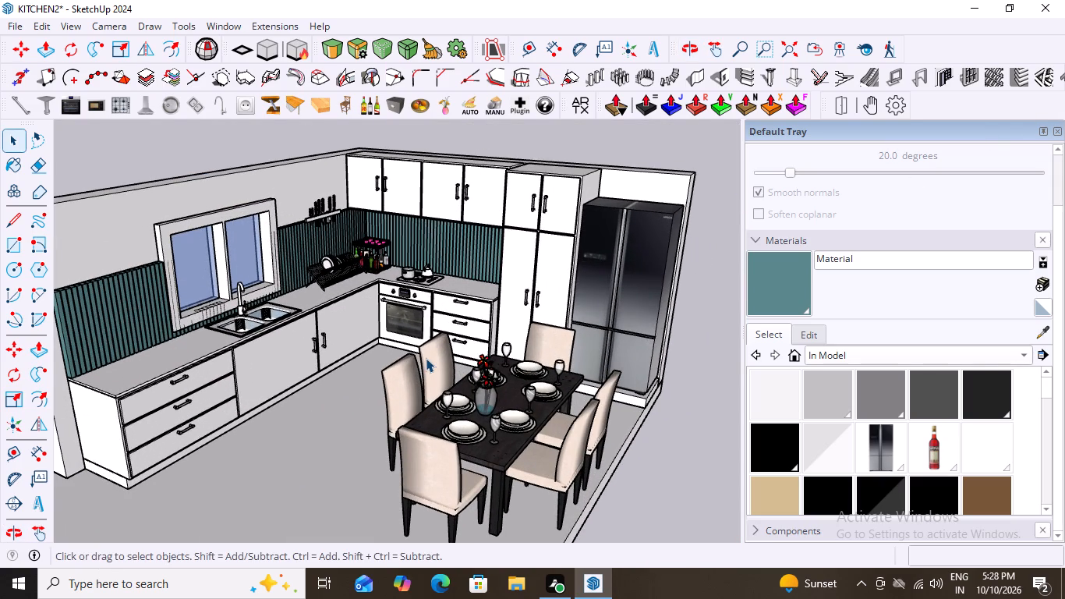
pyautogui.scroll(-4, 283, 416)
pyautogui.moveTo(412, 412); pyautogui.dragTo(315, 392, button='middle')
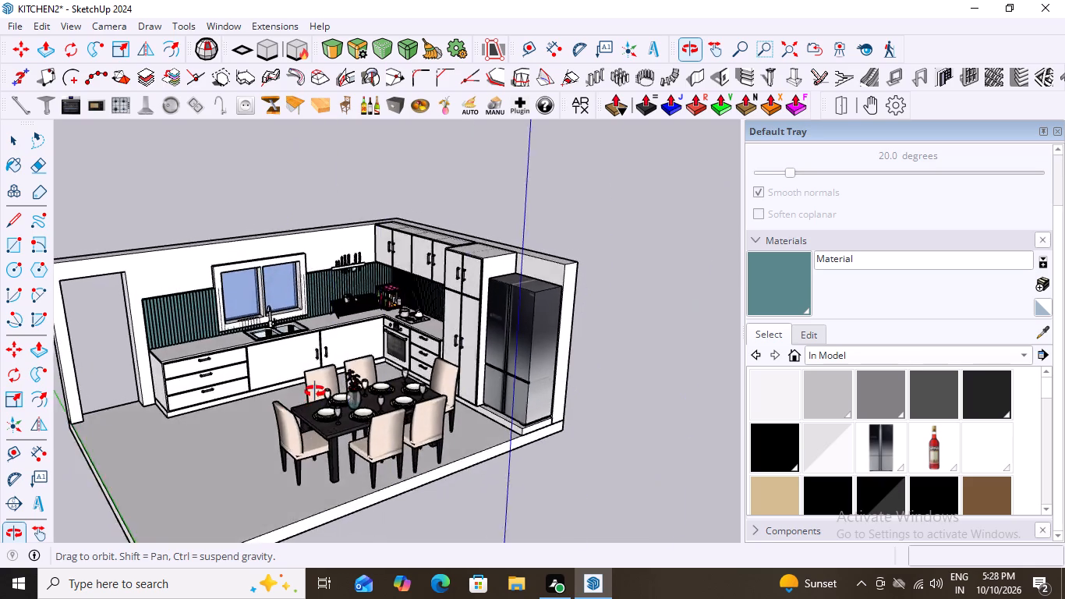
pyautogui.moveTo(315, 392); pyautogui.dragTo(330, 402, button='middle')
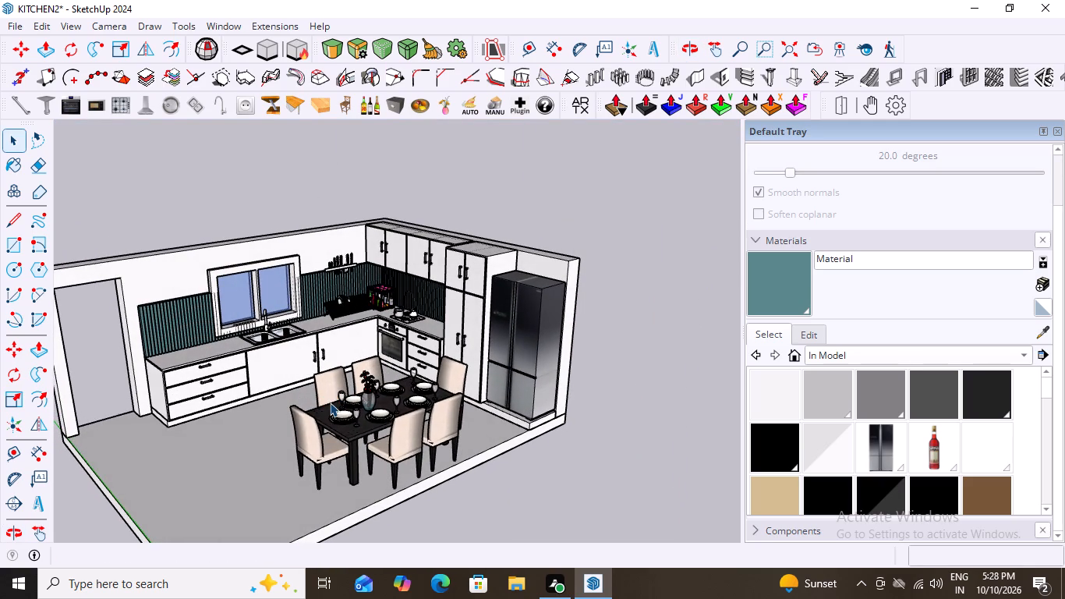
pyautogui.scroll(-2, 373, 389)
pyautogui.scroll(3, 200, 419)
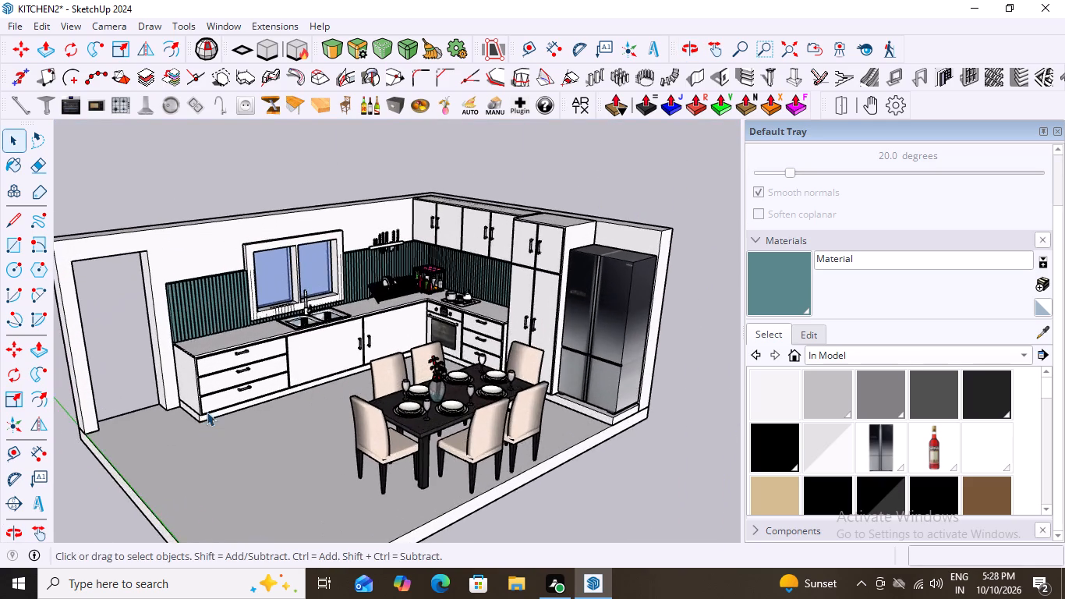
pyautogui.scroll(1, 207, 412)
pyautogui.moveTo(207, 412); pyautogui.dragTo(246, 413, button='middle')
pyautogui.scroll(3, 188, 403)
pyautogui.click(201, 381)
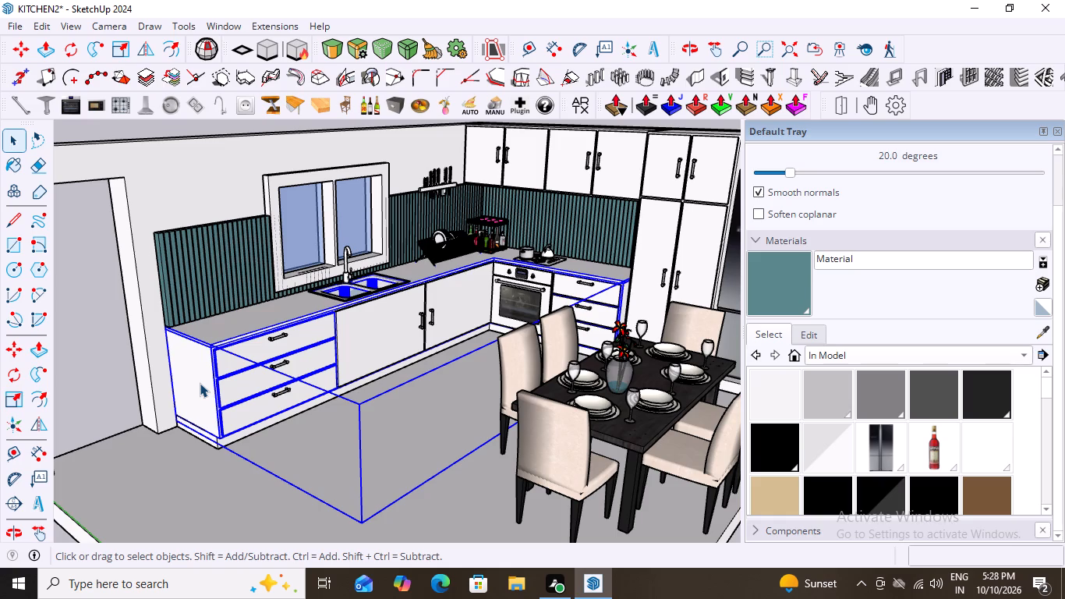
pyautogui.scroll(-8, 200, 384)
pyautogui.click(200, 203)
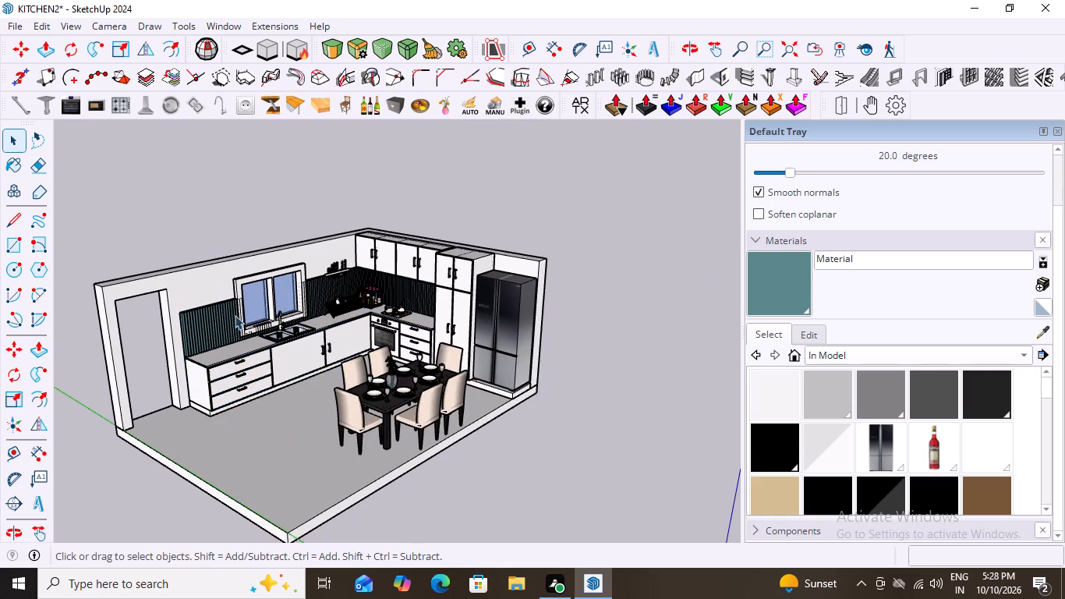
# Open the base cabinet group down to the nested L-shaped countertop and select its top face.
pyautogui.moveTo(301, 383); pyautogui.dragTo(293, 434, button='middle')
pyautogui.scroll(7, 211, 367)
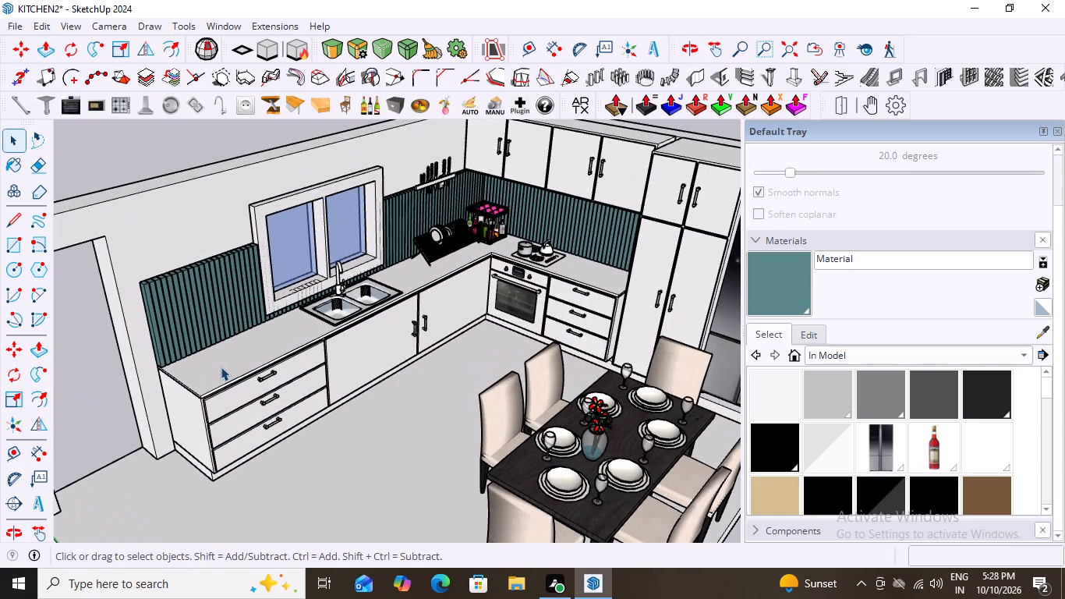
pyautogui.click(265, 342)
pyautogui.doubleClick(267, 342)
pyautogui.click(267, 342)
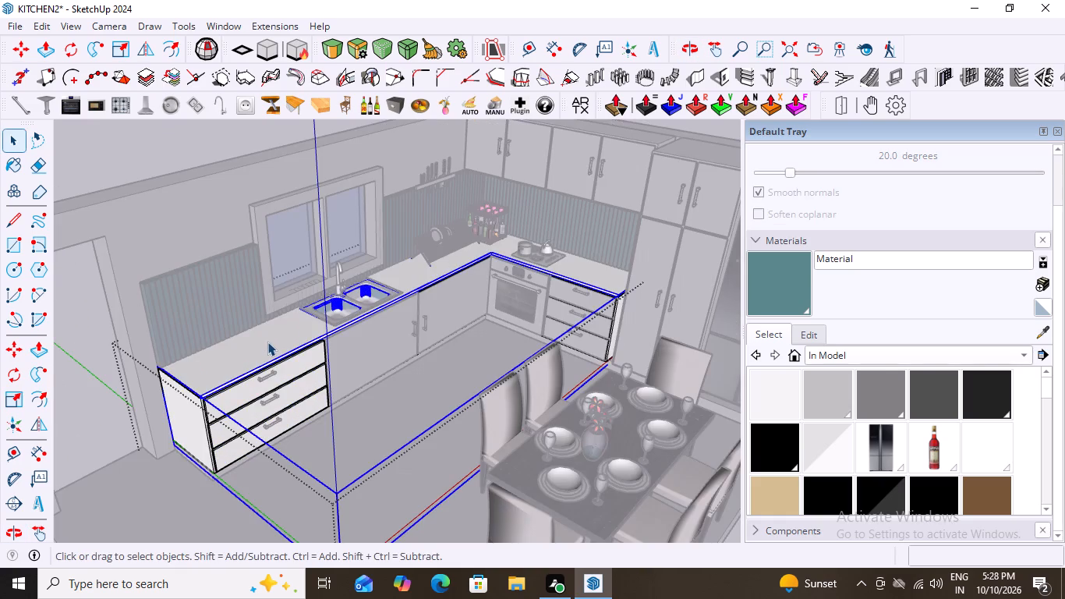
pyautogui.scroll(5, 267, 342)
pyautogui.doubleClick(267, 336)
pyautogui.click(270, 340)
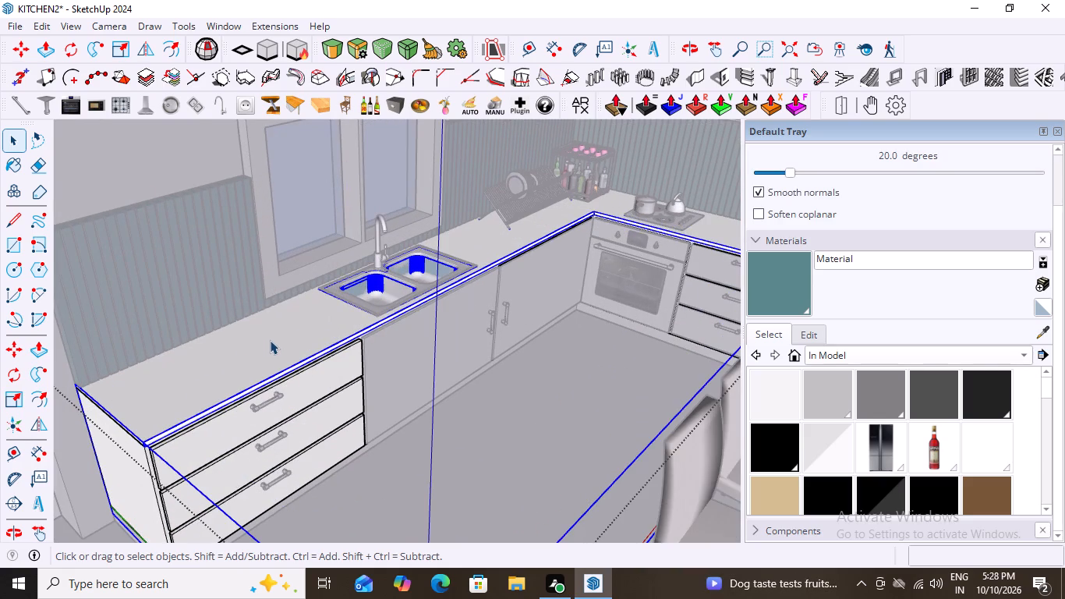
pyautogui.doubleClick(270, 340)
pyautogui.click(271, 340)
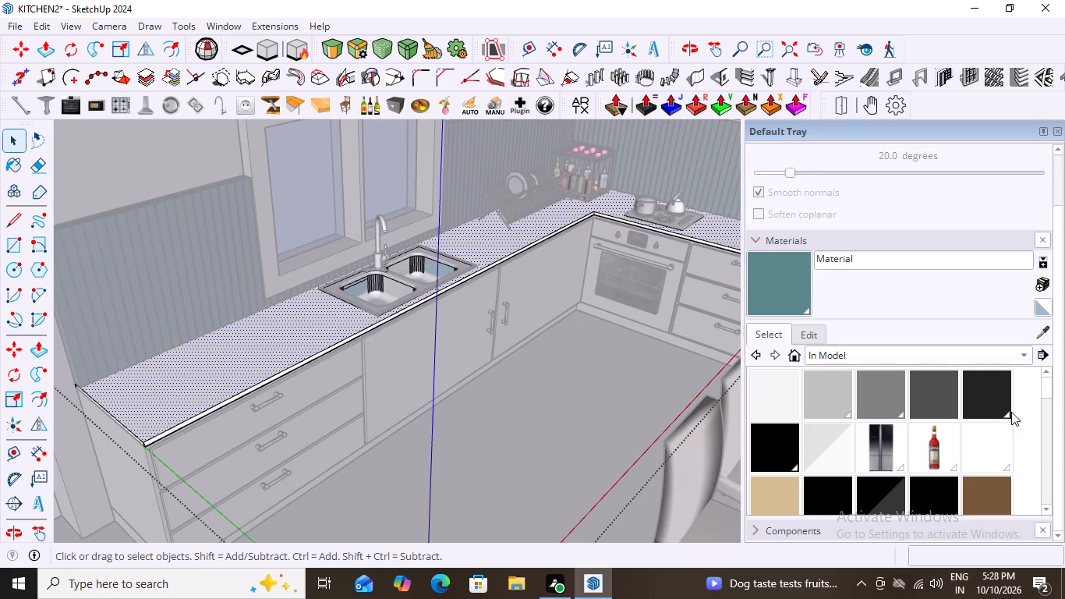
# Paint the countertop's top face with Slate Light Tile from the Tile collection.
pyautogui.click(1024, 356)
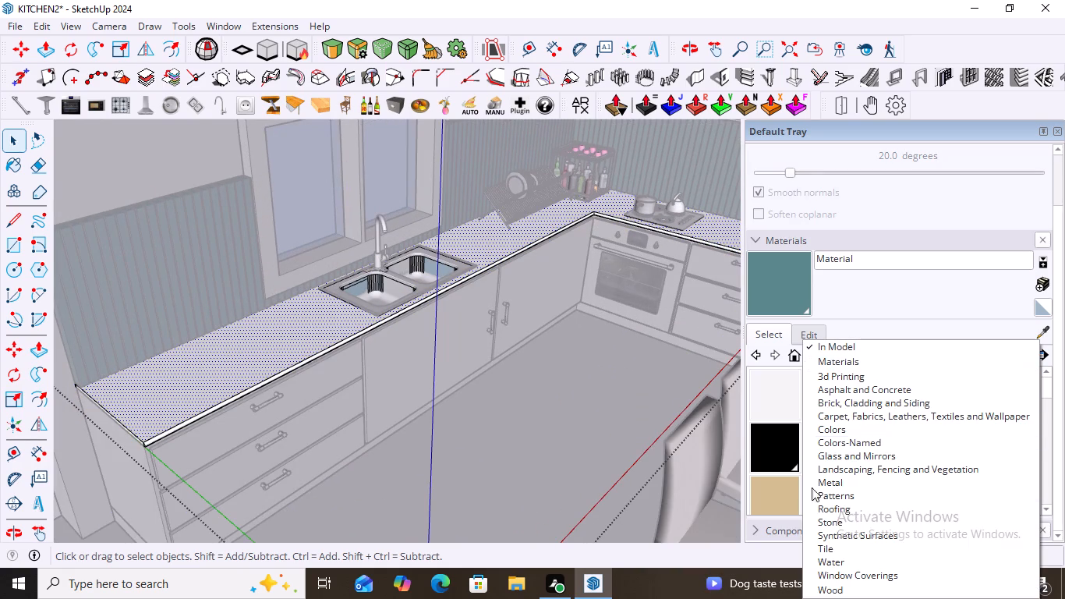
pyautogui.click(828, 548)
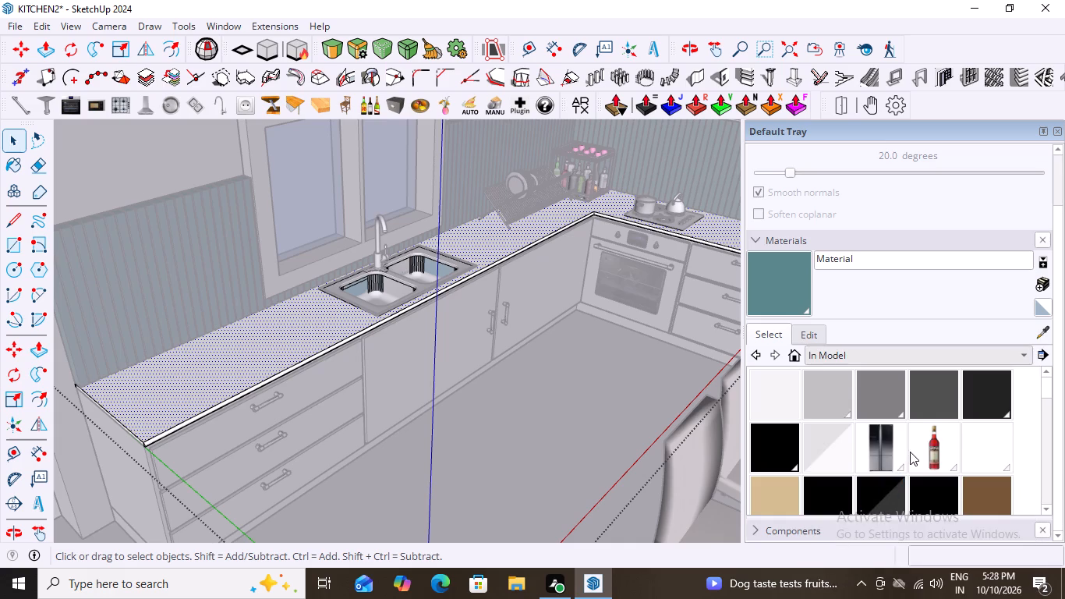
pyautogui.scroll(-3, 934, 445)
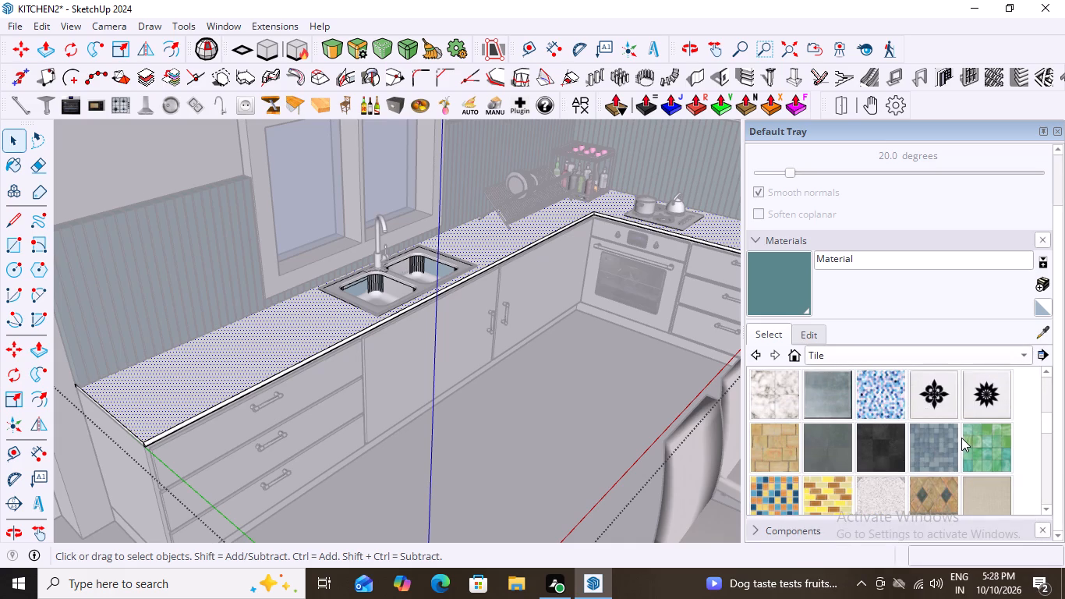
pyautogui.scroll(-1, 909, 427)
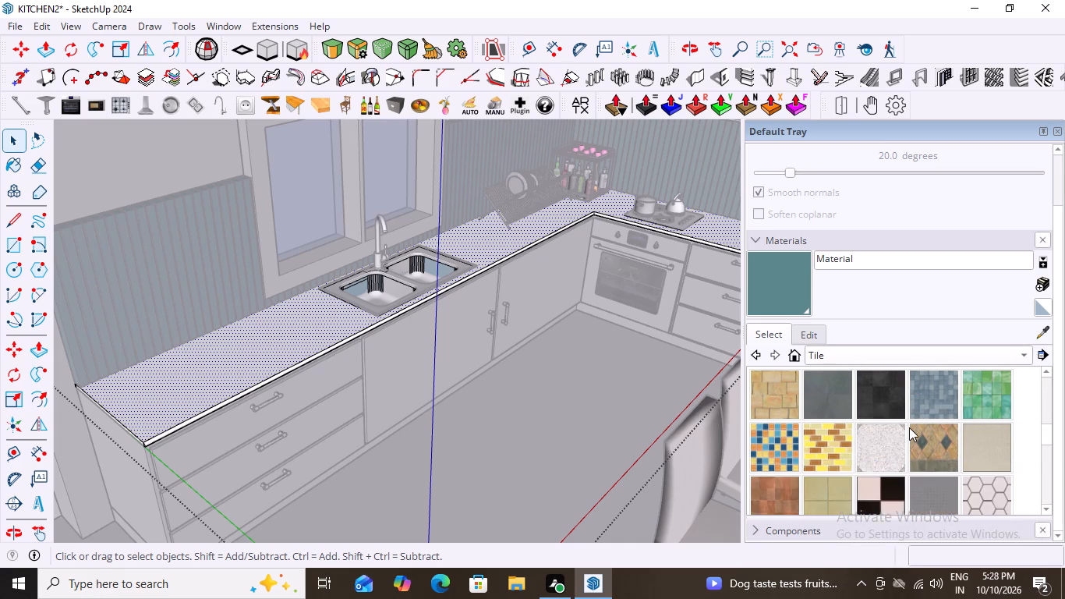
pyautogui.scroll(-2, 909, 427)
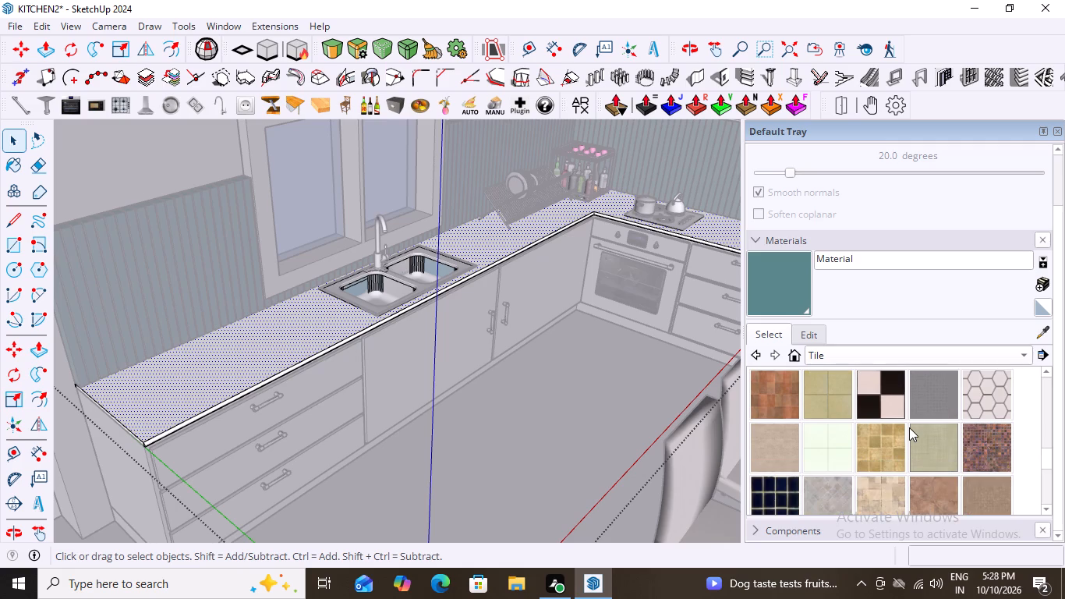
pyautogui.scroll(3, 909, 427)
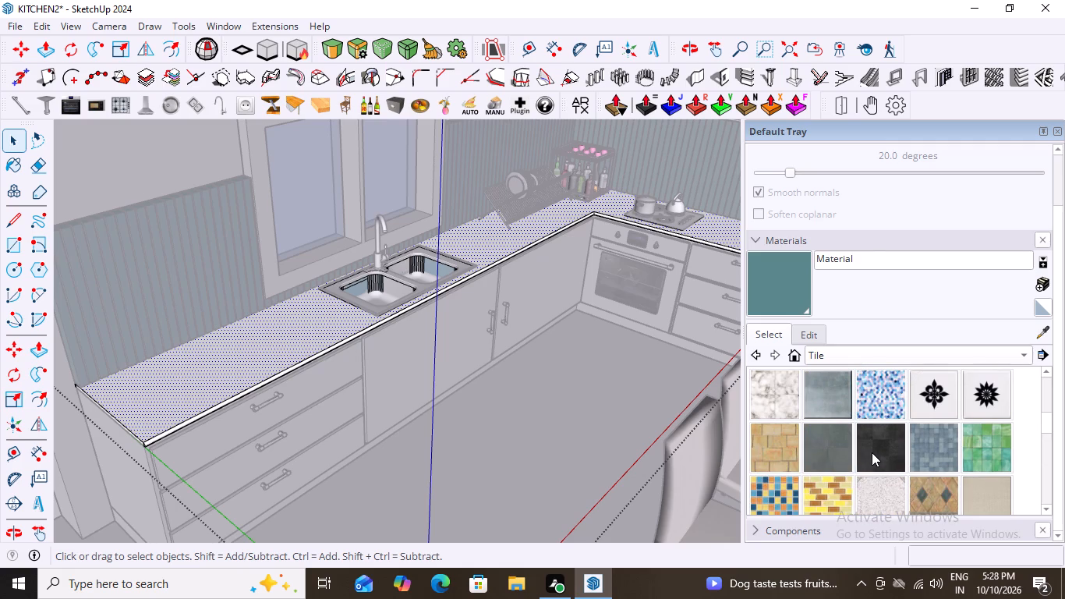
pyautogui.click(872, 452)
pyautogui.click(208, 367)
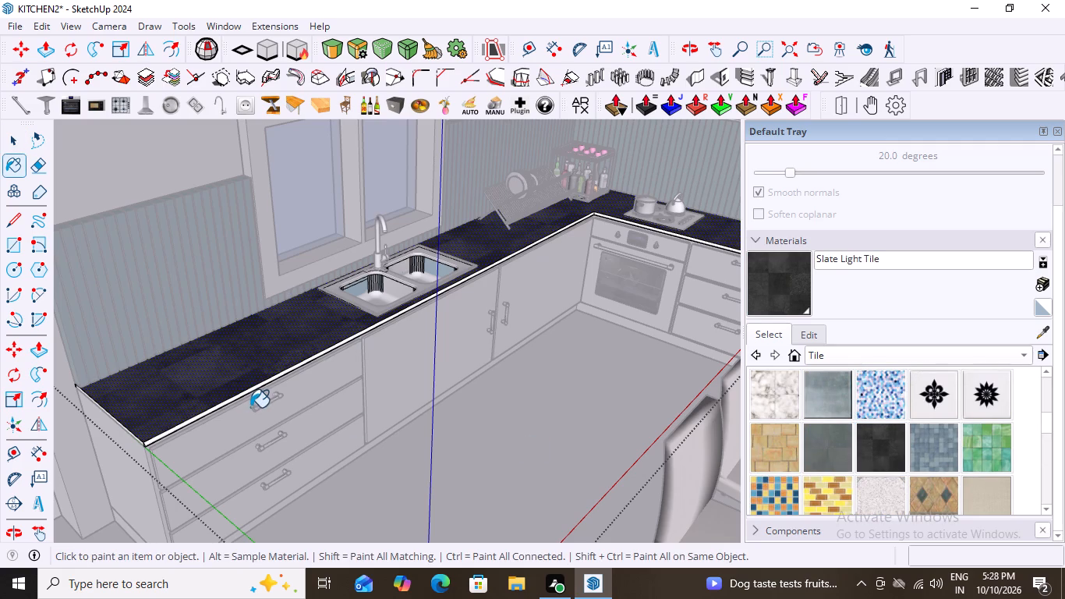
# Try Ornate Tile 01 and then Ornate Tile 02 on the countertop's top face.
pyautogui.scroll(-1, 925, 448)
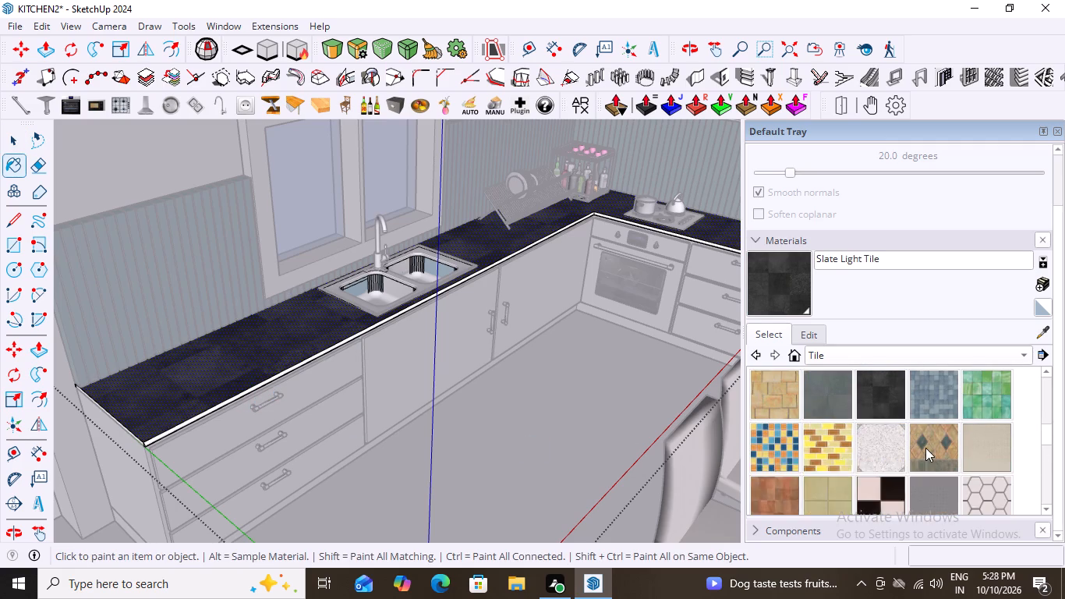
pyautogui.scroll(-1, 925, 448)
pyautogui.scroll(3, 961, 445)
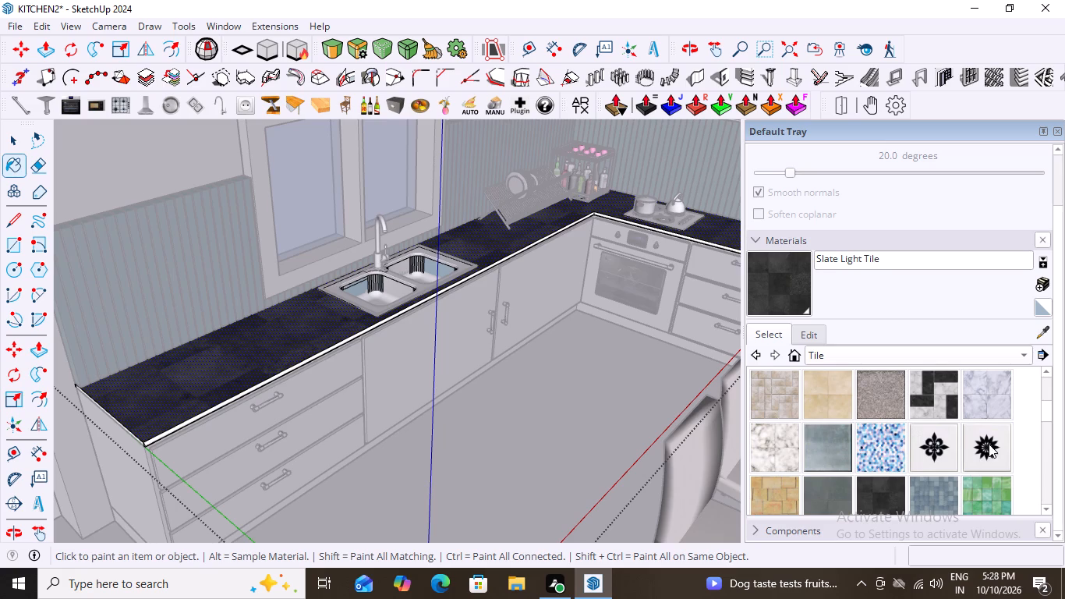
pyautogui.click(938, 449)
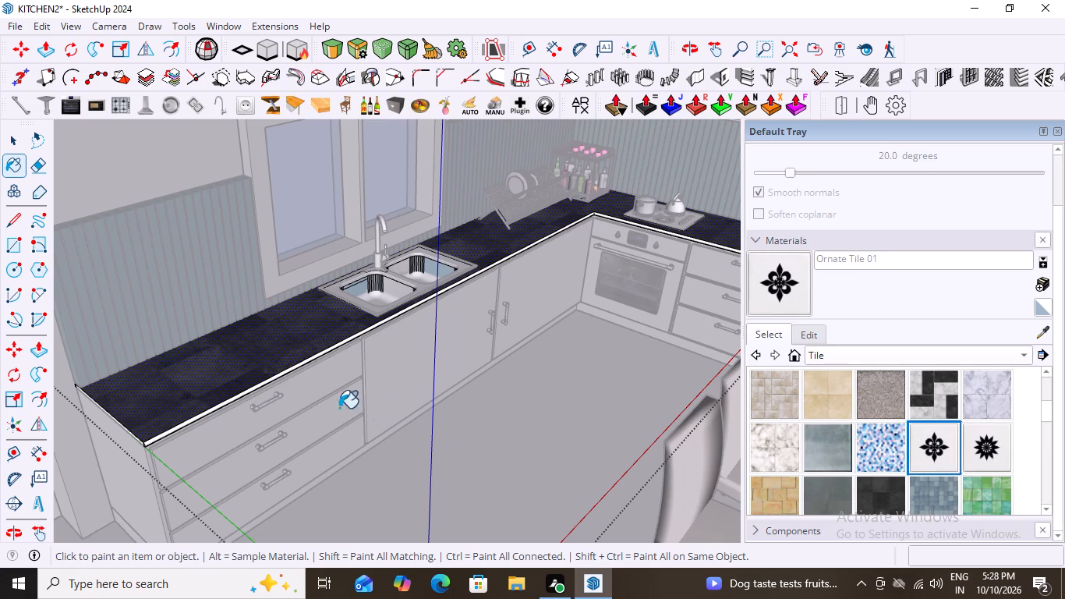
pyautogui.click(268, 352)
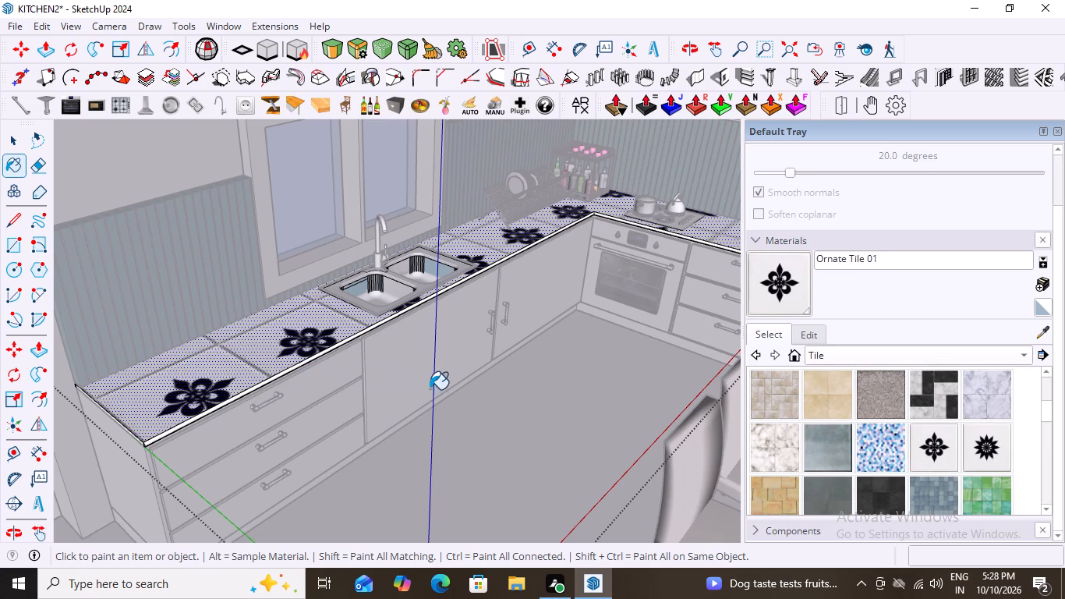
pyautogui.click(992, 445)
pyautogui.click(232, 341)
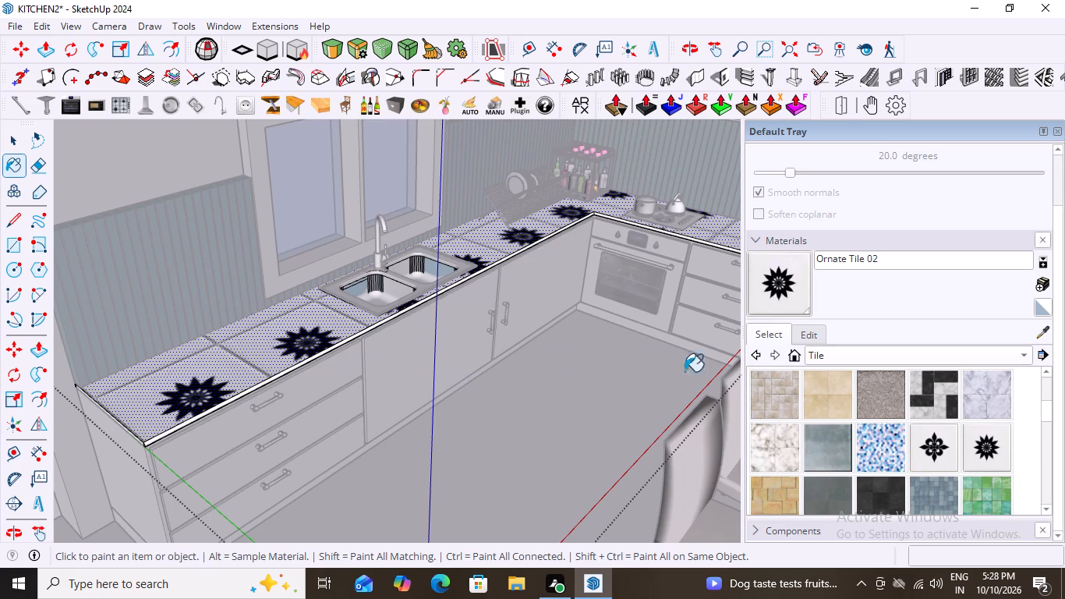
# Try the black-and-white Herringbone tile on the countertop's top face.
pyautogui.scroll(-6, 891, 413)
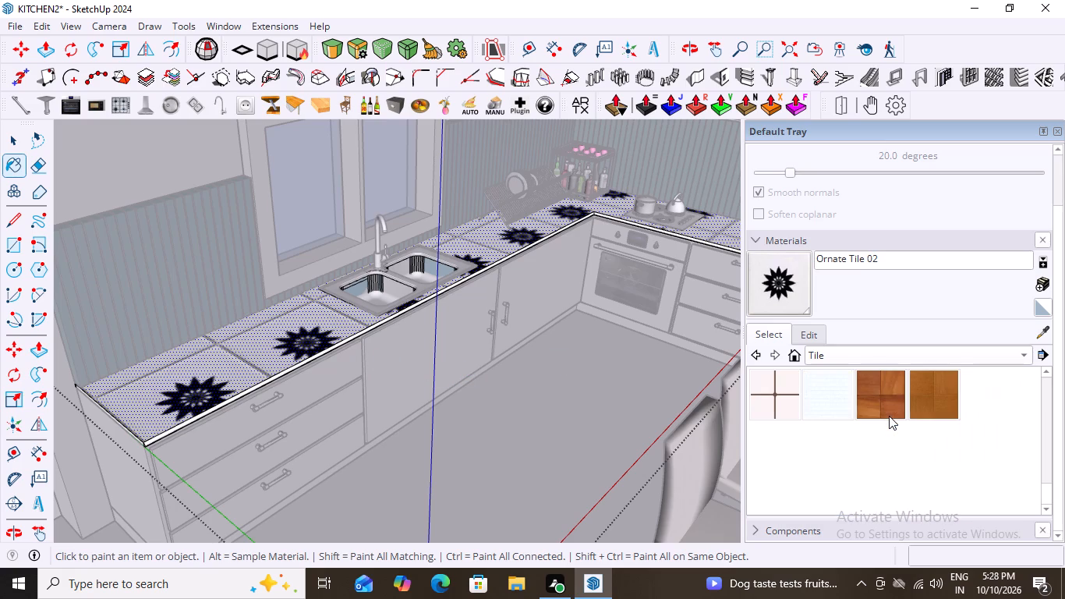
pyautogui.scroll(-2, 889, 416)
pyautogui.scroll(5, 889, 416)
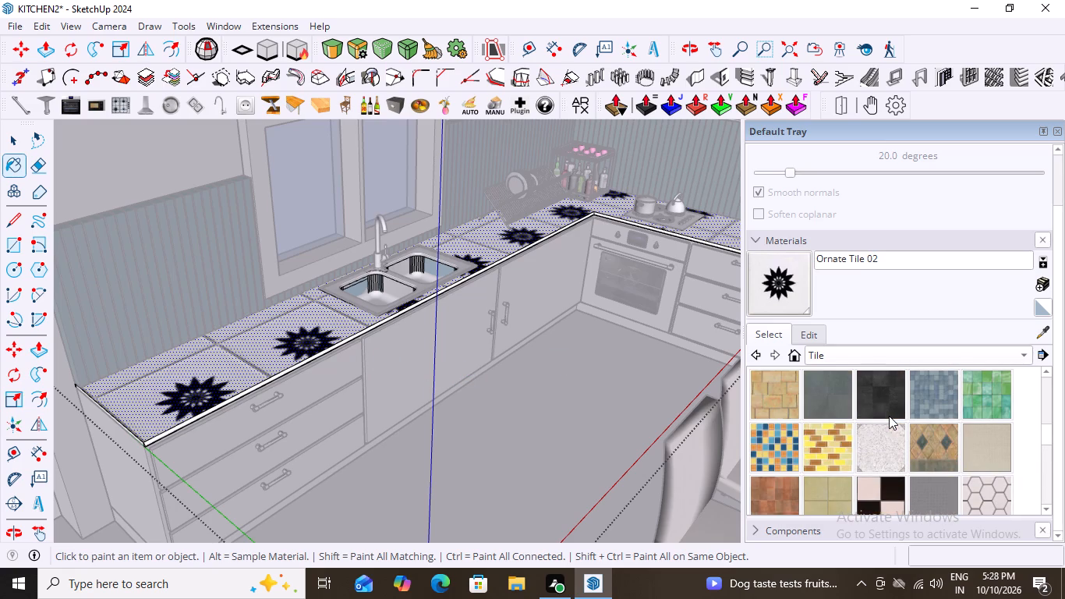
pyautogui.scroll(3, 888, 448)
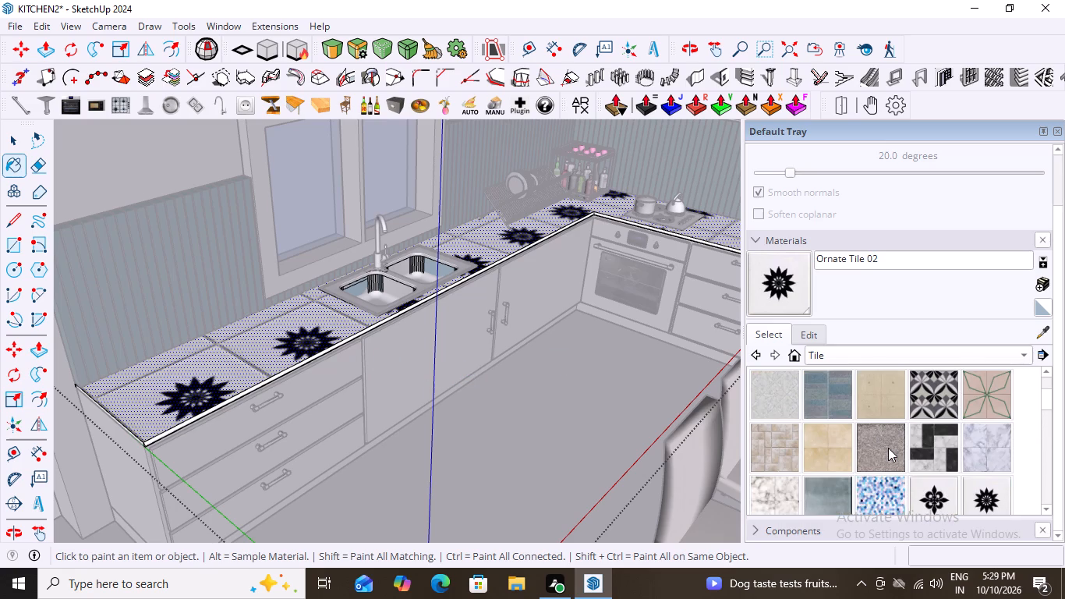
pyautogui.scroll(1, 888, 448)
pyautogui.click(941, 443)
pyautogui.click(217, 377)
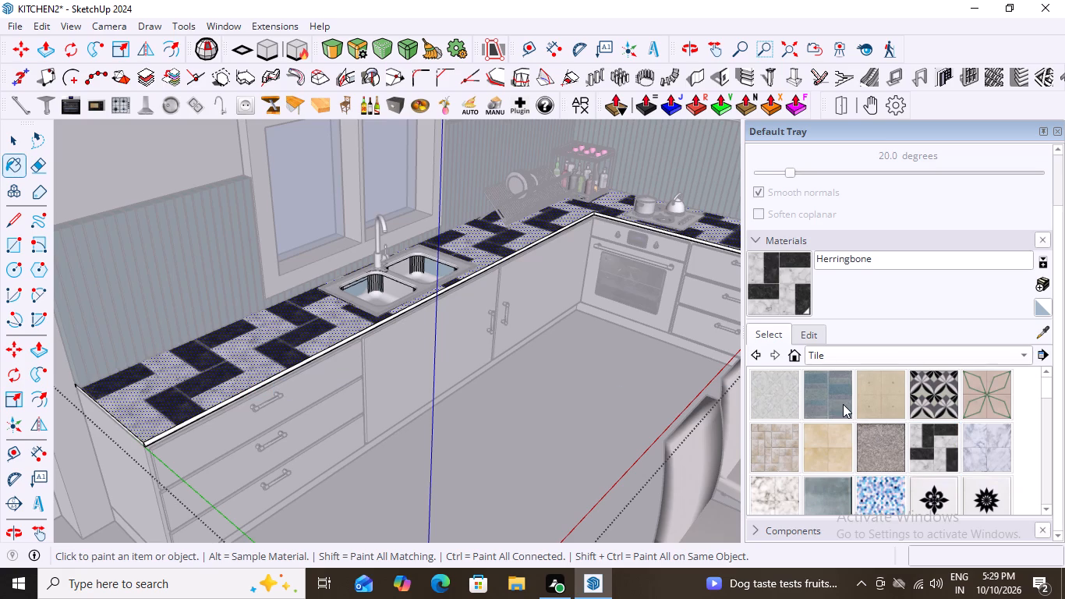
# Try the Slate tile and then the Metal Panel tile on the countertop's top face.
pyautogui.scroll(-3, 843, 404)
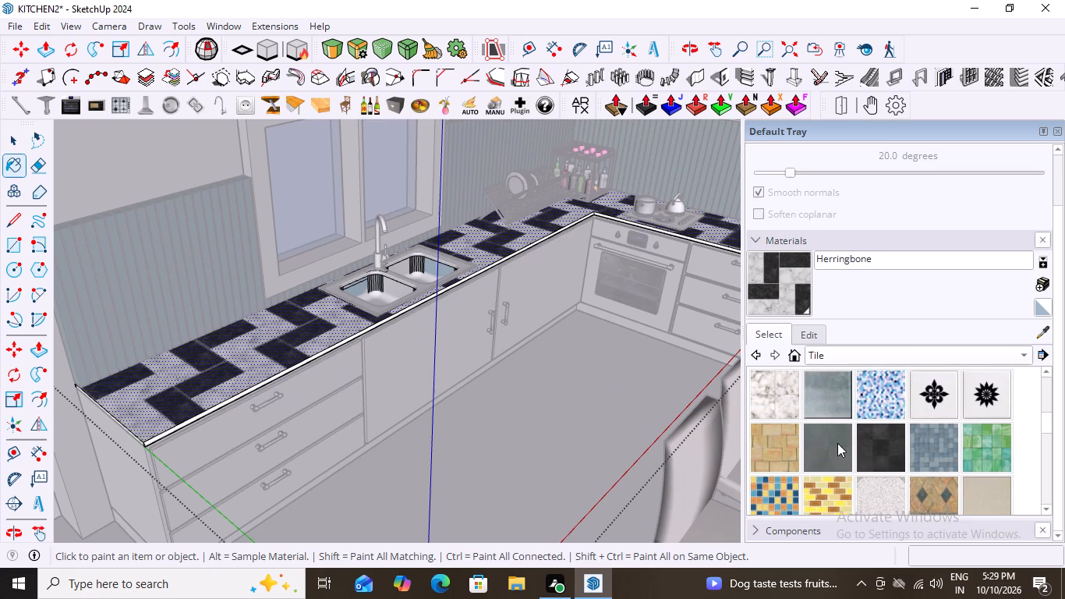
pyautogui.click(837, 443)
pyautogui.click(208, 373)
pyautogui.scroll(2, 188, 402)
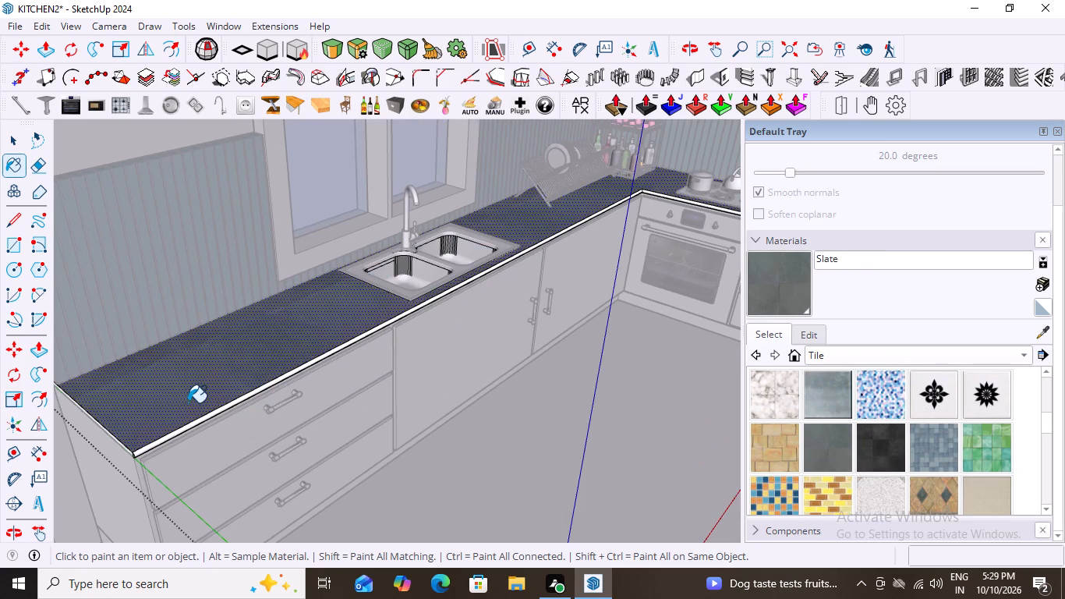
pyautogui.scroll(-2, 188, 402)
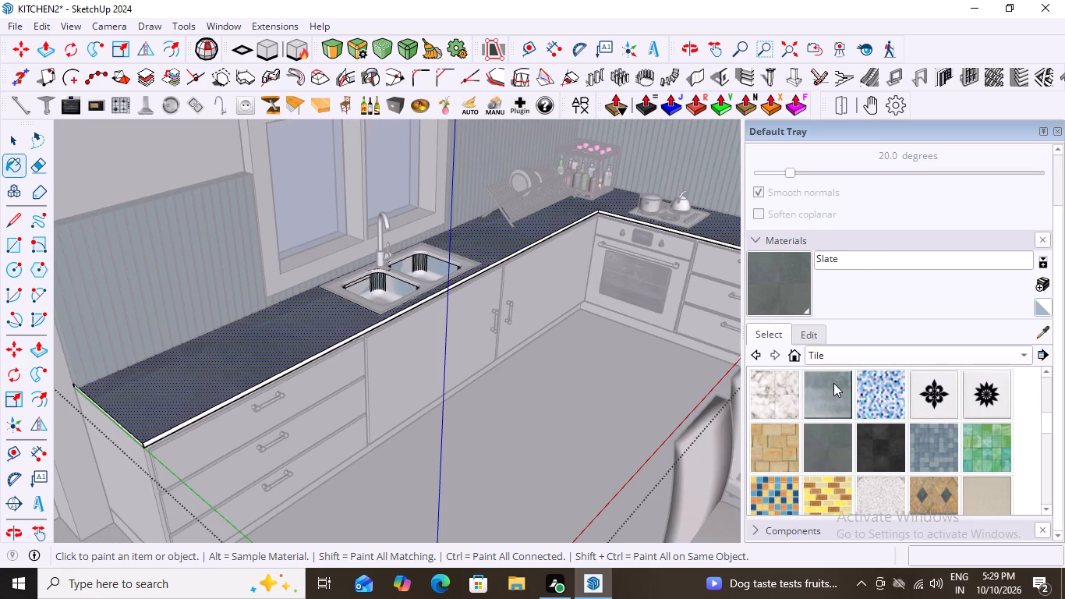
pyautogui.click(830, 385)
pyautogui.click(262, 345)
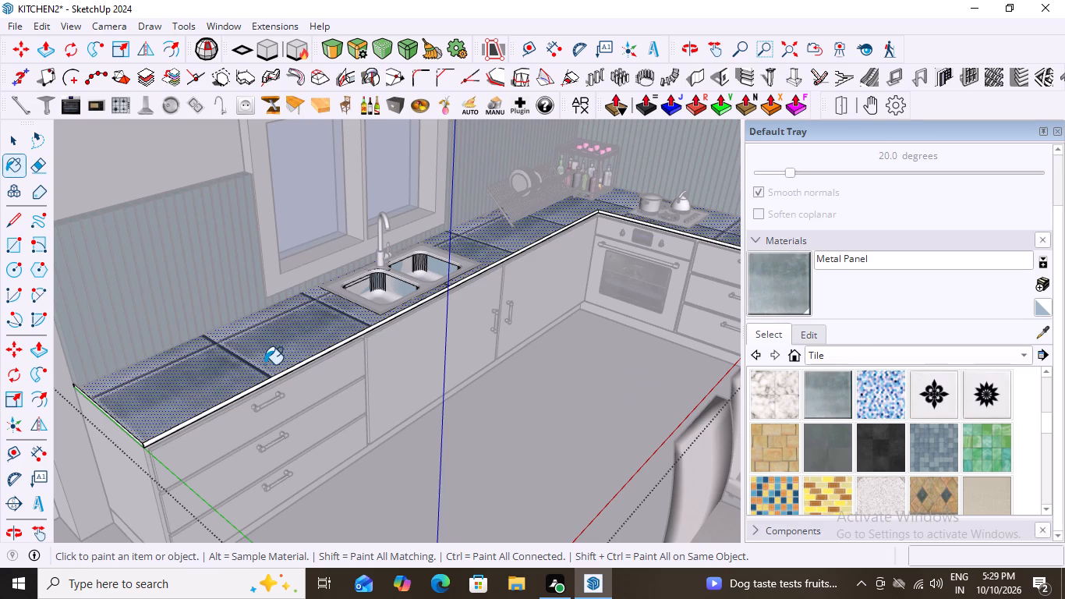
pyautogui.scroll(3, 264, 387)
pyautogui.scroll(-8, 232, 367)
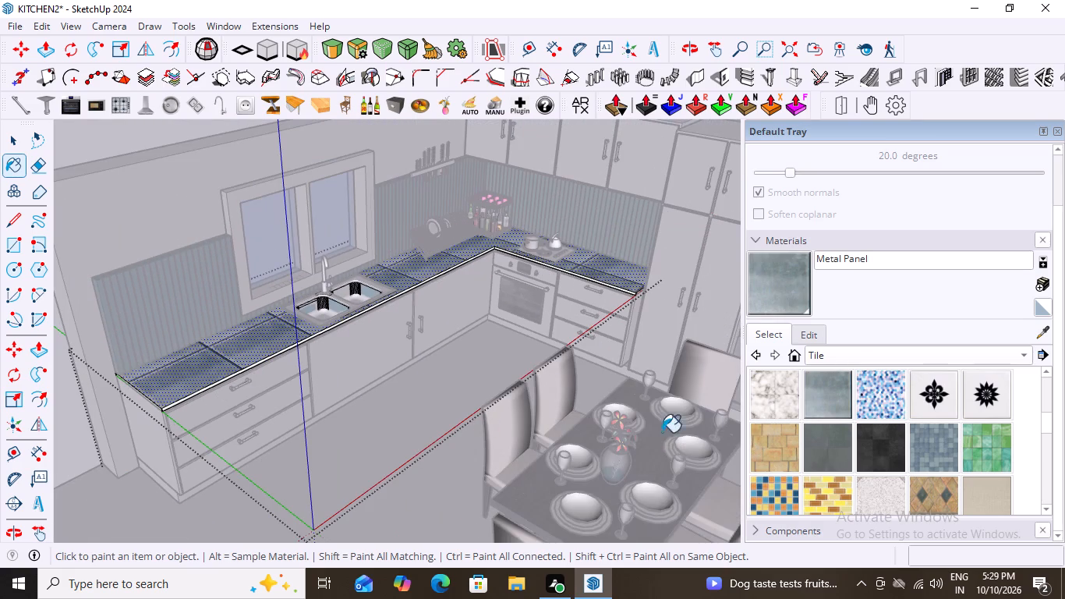
# Repaint the countertop's top face with Slate Light Tile from the Tile collection.
pyautogui.scroll(-3, 890, 448)
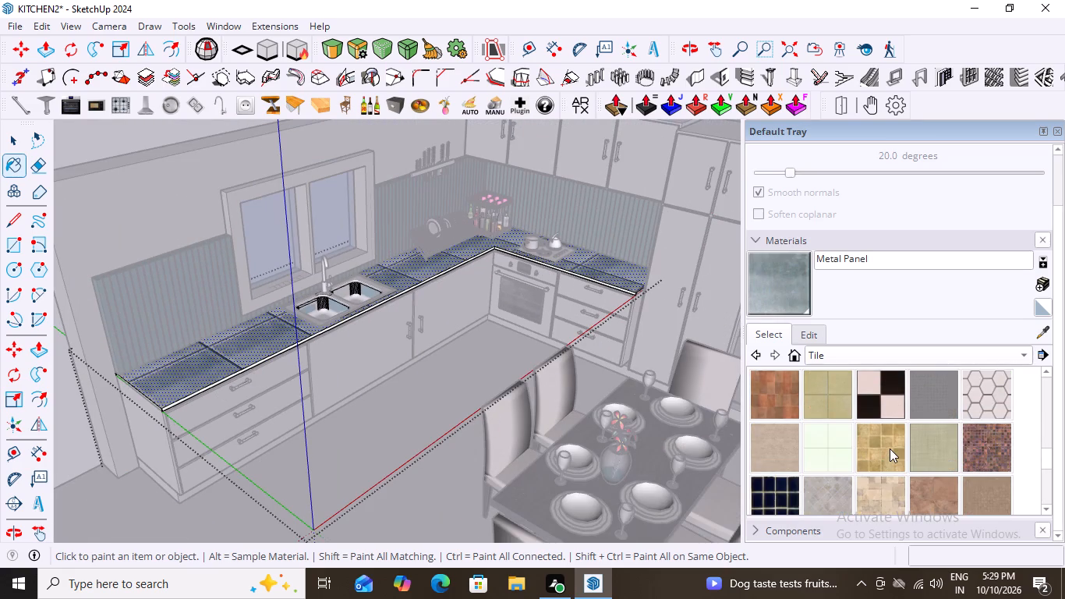
pyautogui.scroll(-3, 861, 436)
pyautogui.scroll(5, 908, 443)
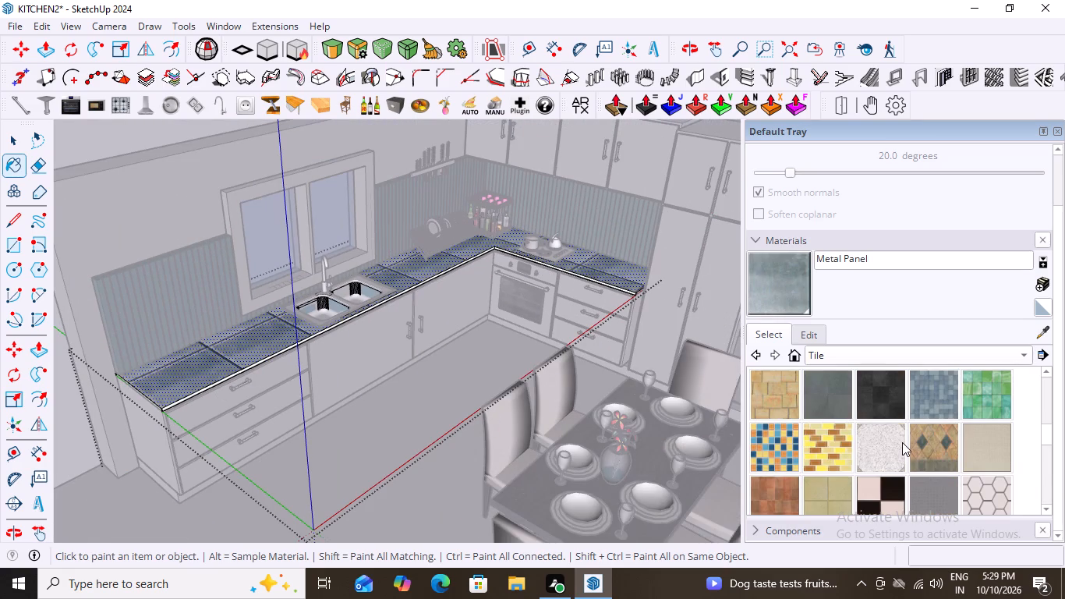
pyautogui.scroll(-5, 862, 442)
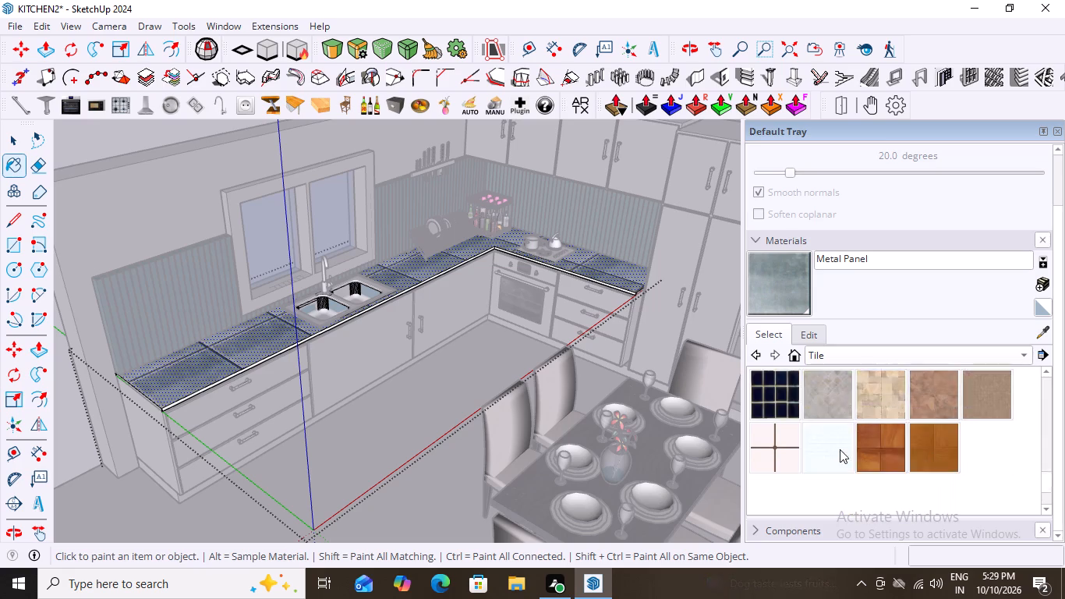
pyautogui.scroll(5, 898, 439)
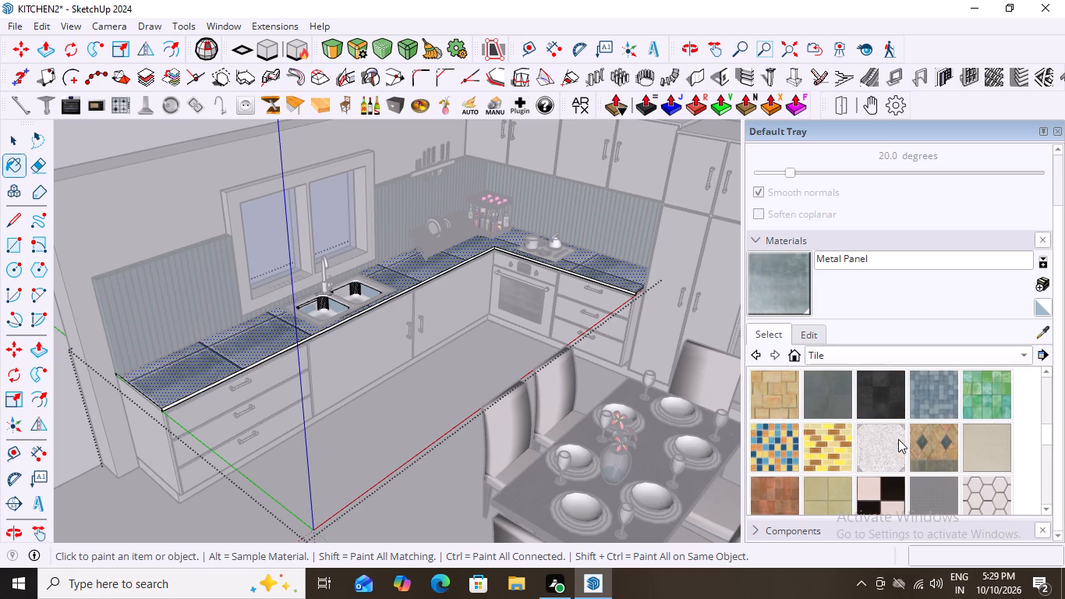
pyautogui.scroll(1, 898, 439)
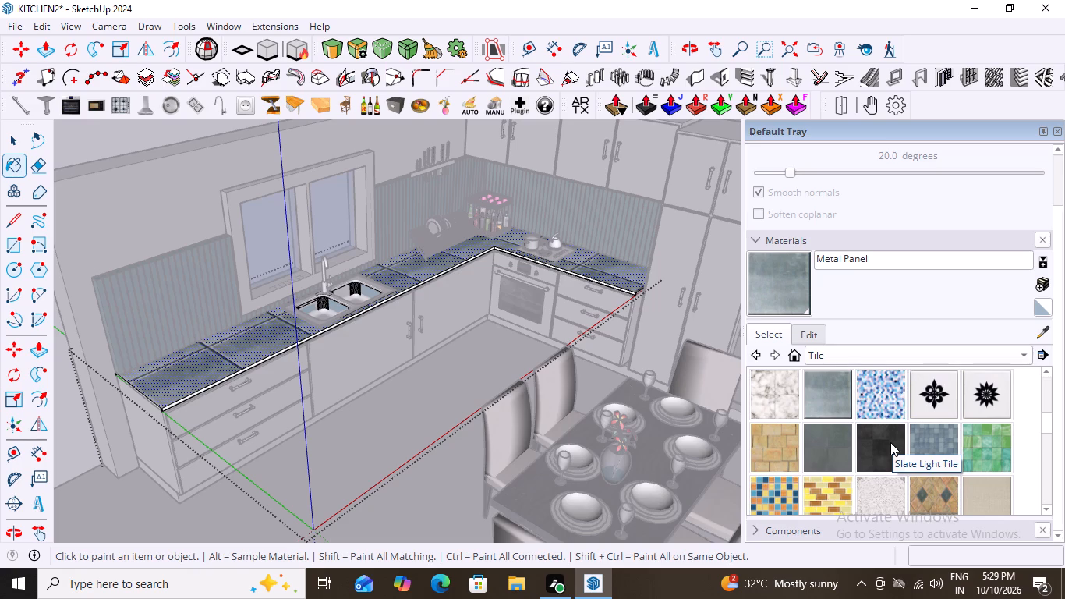
pyautogui.click(890, 442)
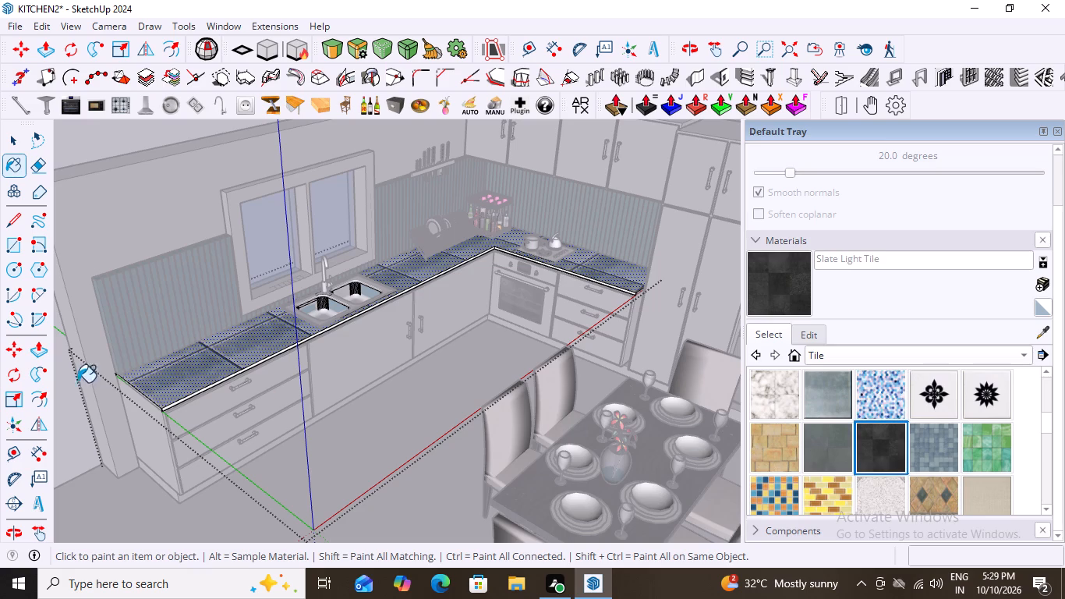
pyautogui.click(199, 373)
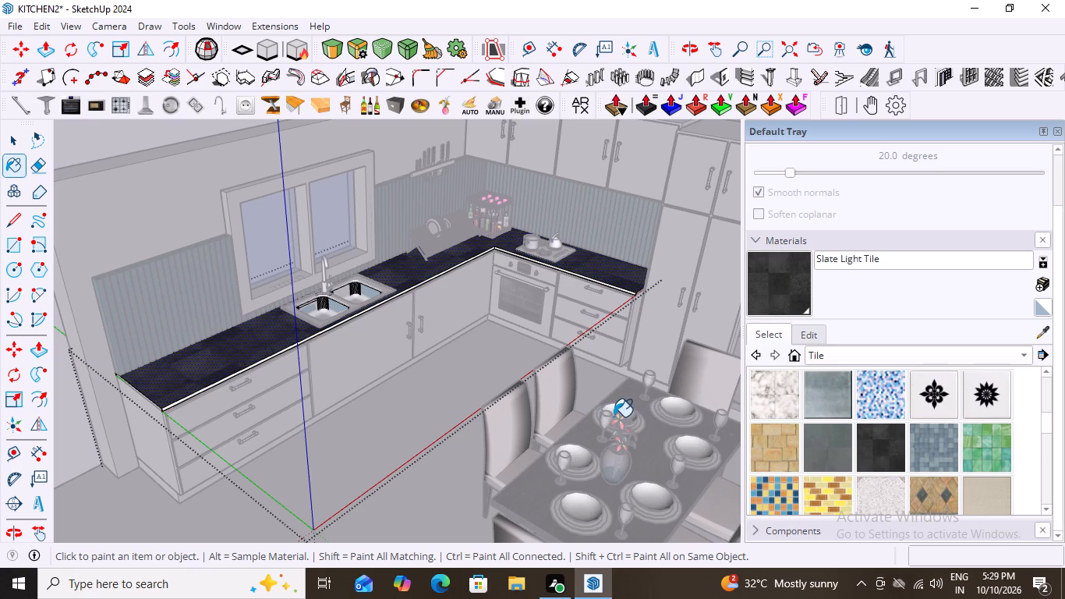
pyautogui.scroll(-2, 839, 450)
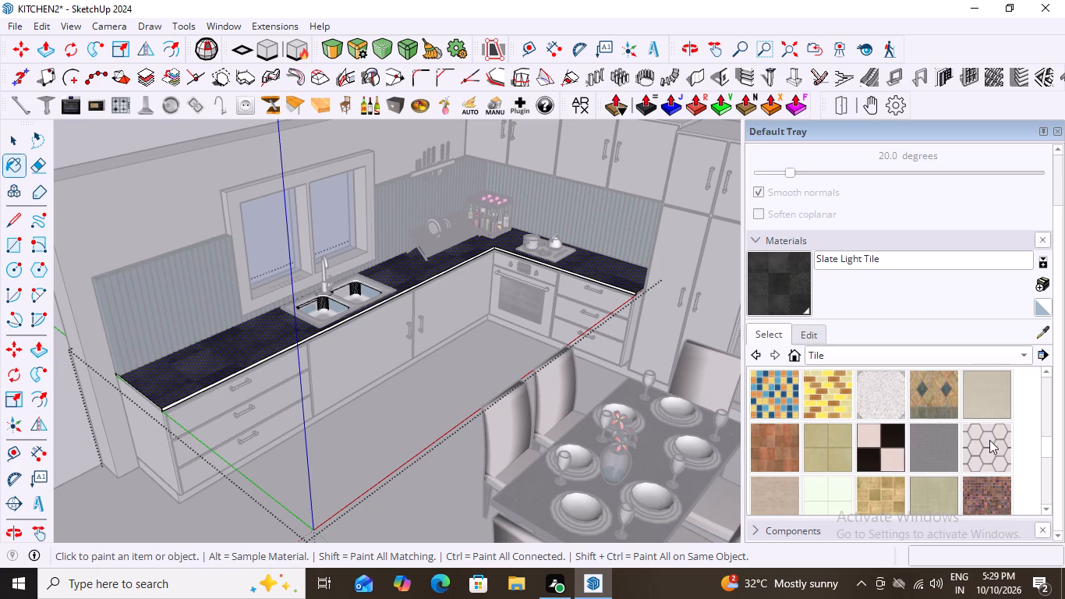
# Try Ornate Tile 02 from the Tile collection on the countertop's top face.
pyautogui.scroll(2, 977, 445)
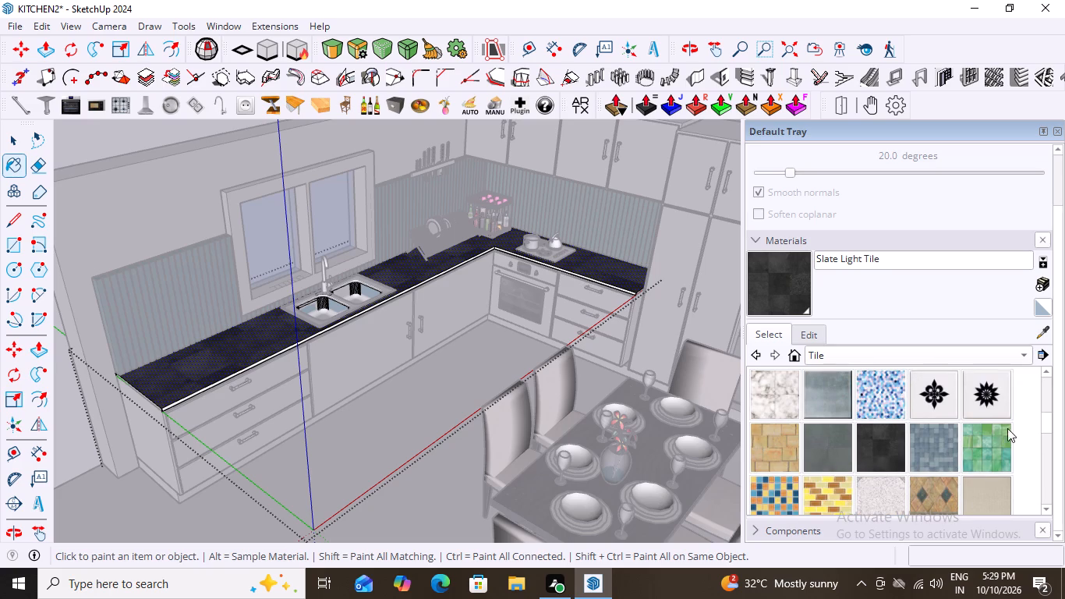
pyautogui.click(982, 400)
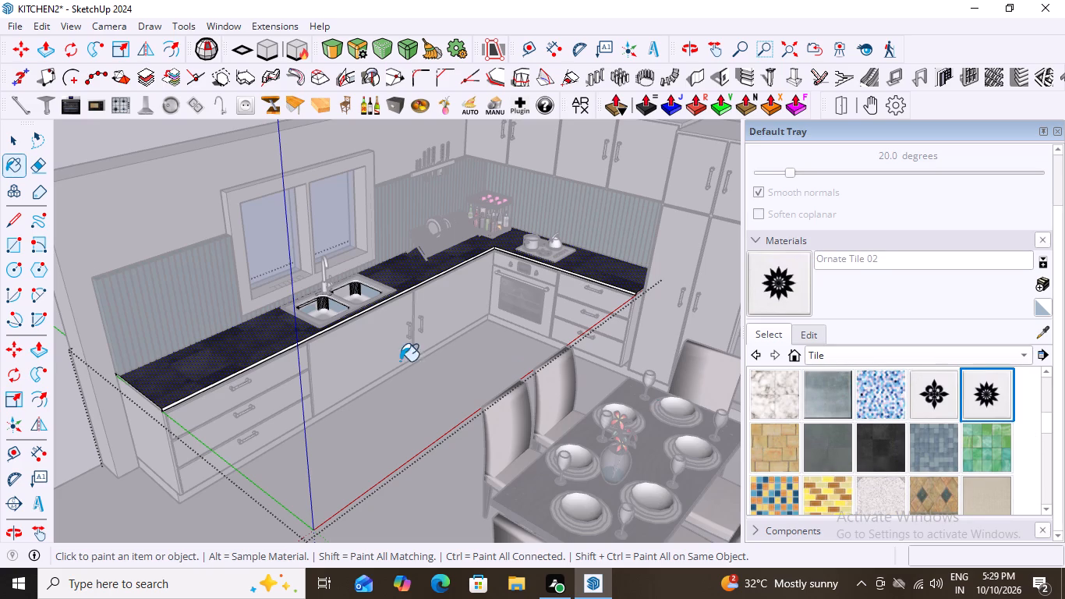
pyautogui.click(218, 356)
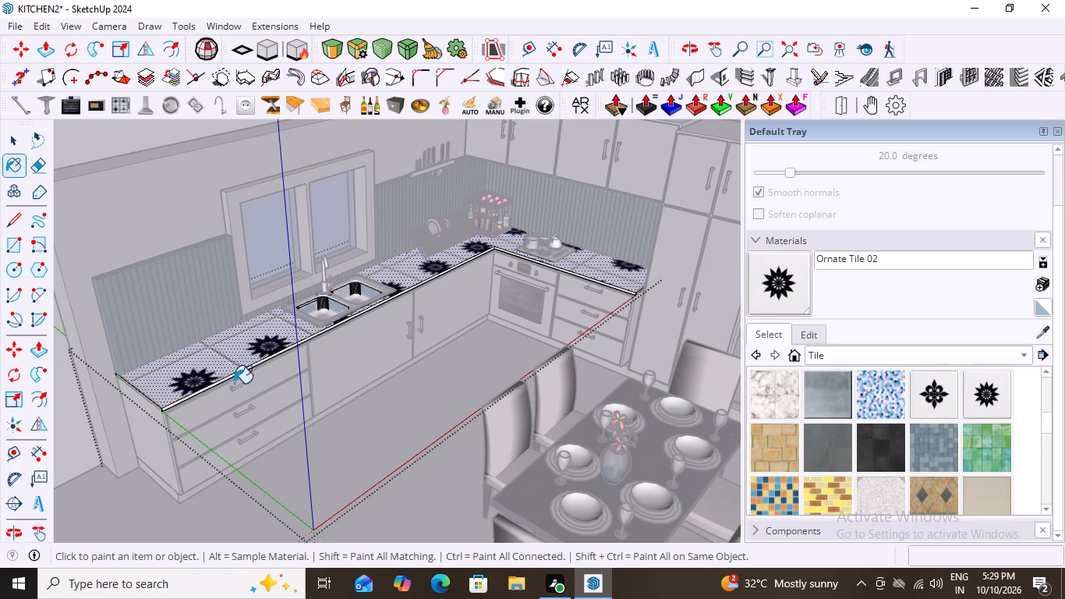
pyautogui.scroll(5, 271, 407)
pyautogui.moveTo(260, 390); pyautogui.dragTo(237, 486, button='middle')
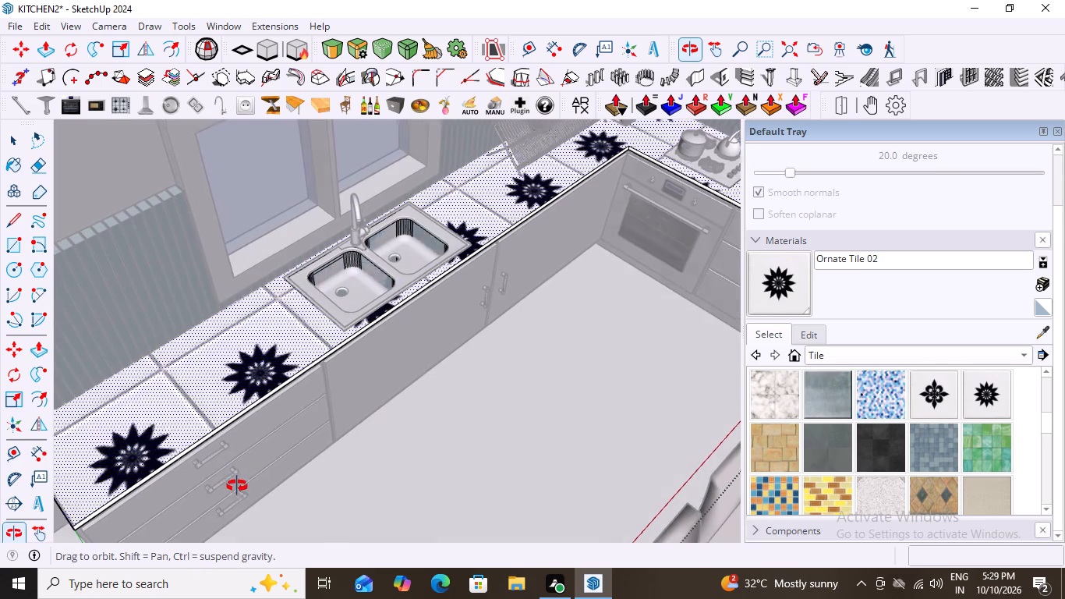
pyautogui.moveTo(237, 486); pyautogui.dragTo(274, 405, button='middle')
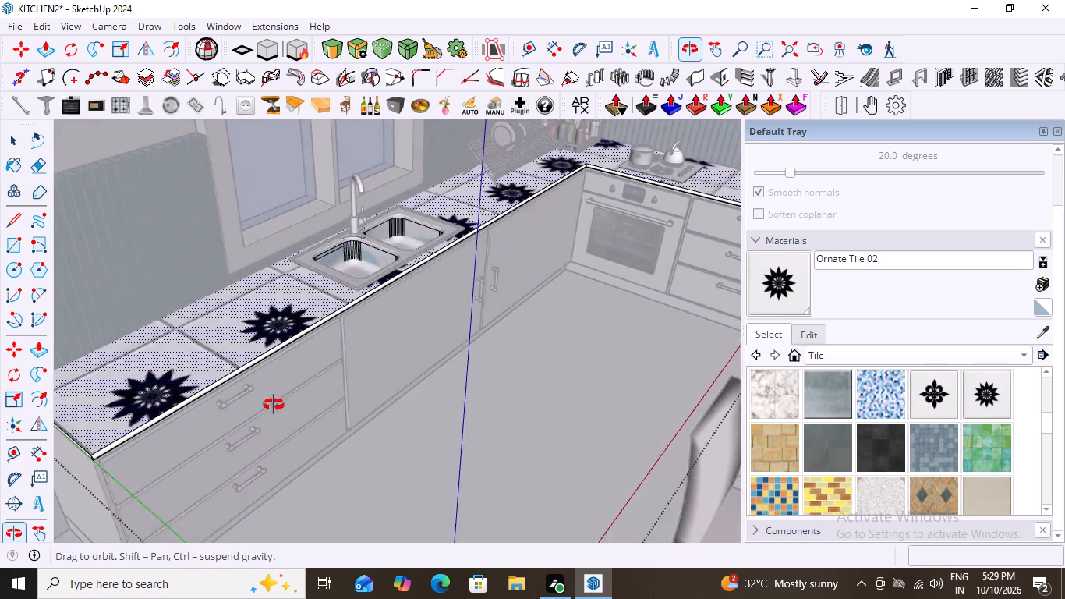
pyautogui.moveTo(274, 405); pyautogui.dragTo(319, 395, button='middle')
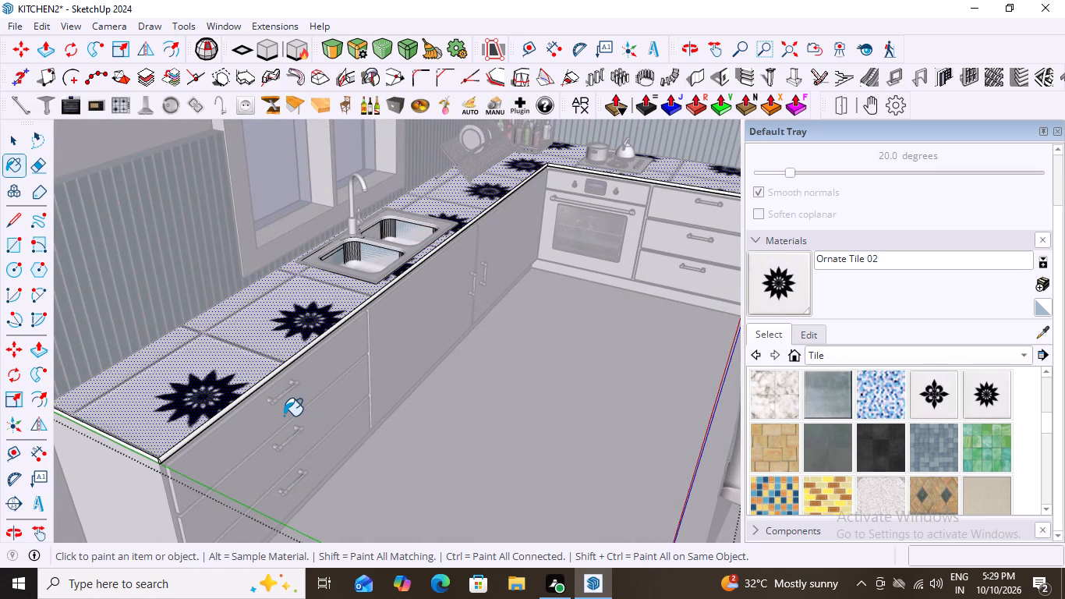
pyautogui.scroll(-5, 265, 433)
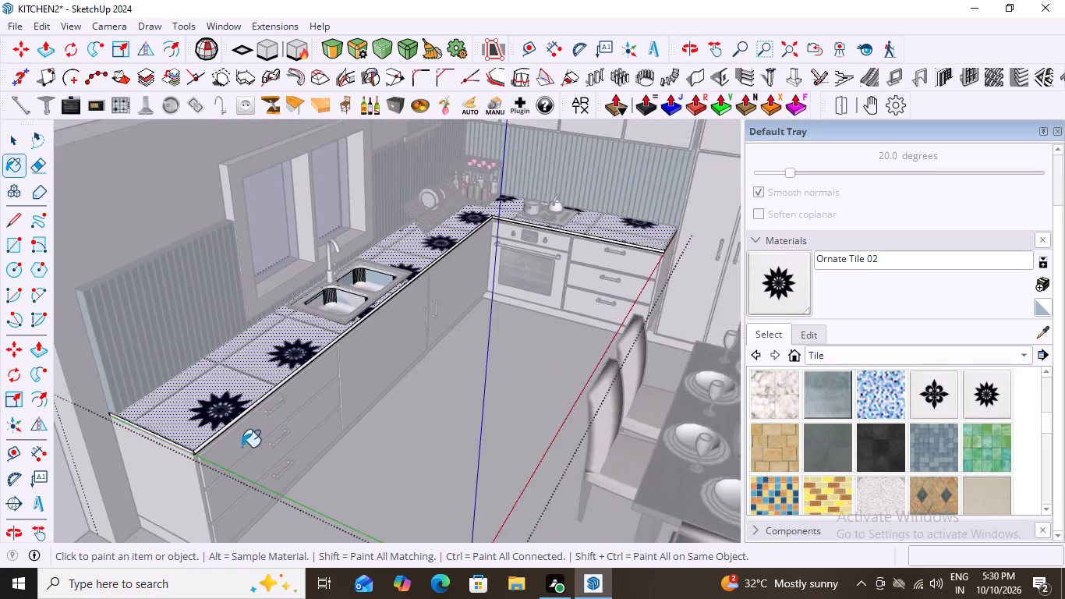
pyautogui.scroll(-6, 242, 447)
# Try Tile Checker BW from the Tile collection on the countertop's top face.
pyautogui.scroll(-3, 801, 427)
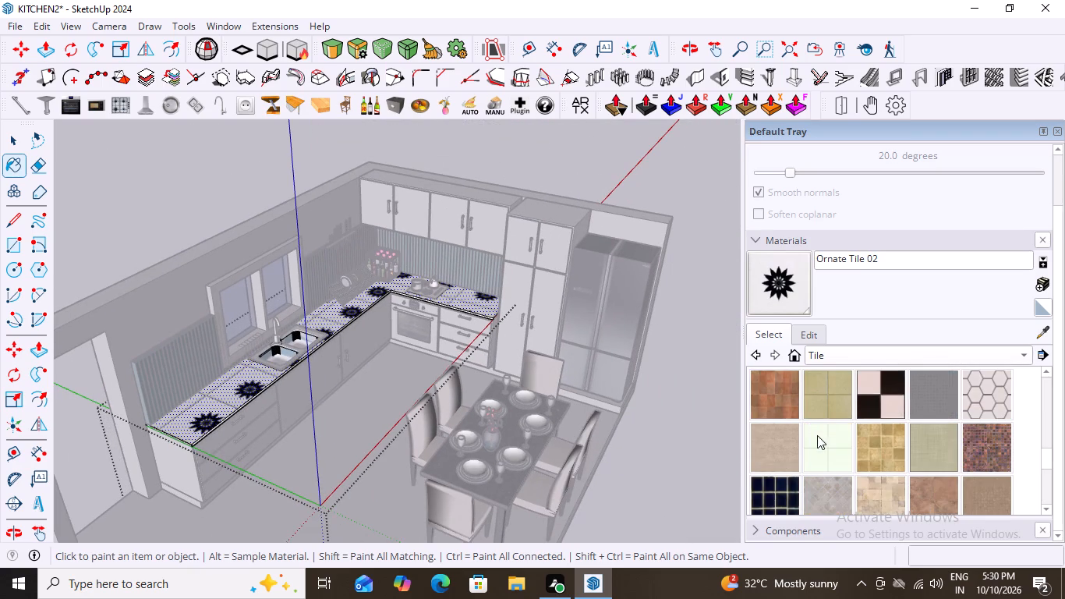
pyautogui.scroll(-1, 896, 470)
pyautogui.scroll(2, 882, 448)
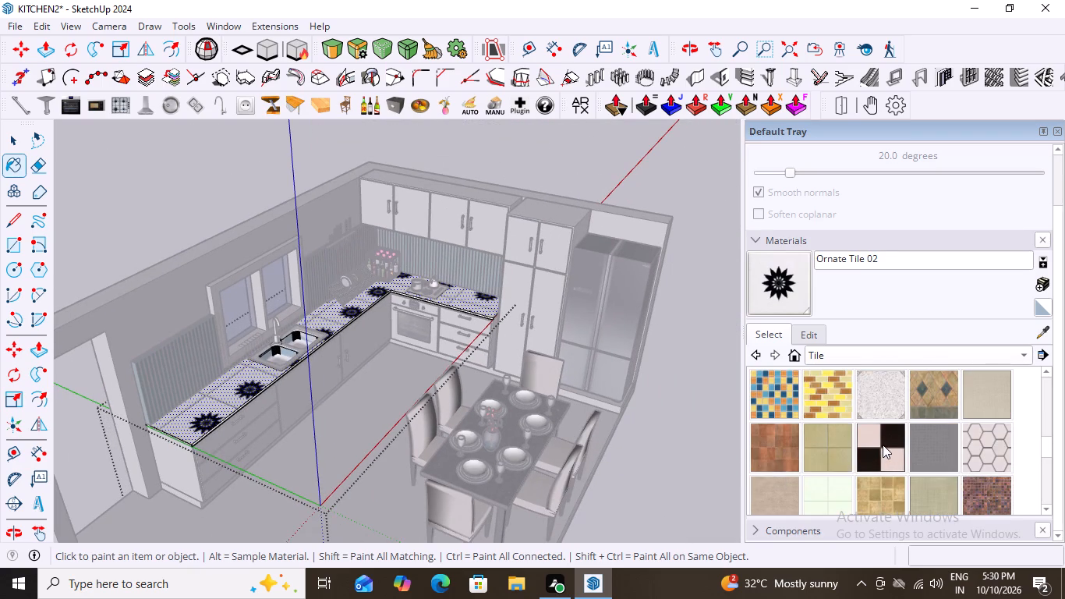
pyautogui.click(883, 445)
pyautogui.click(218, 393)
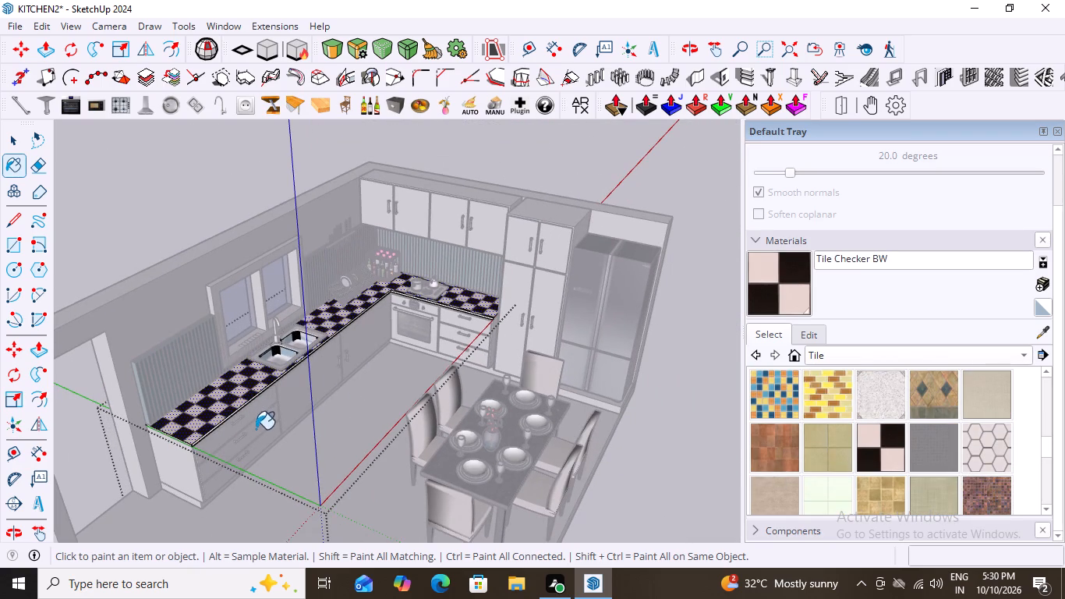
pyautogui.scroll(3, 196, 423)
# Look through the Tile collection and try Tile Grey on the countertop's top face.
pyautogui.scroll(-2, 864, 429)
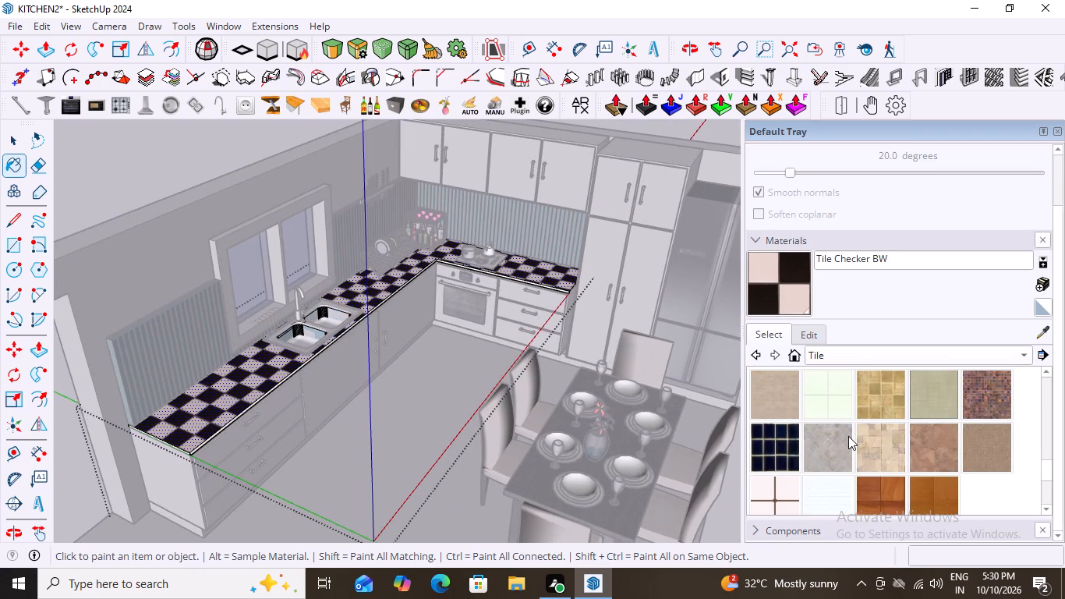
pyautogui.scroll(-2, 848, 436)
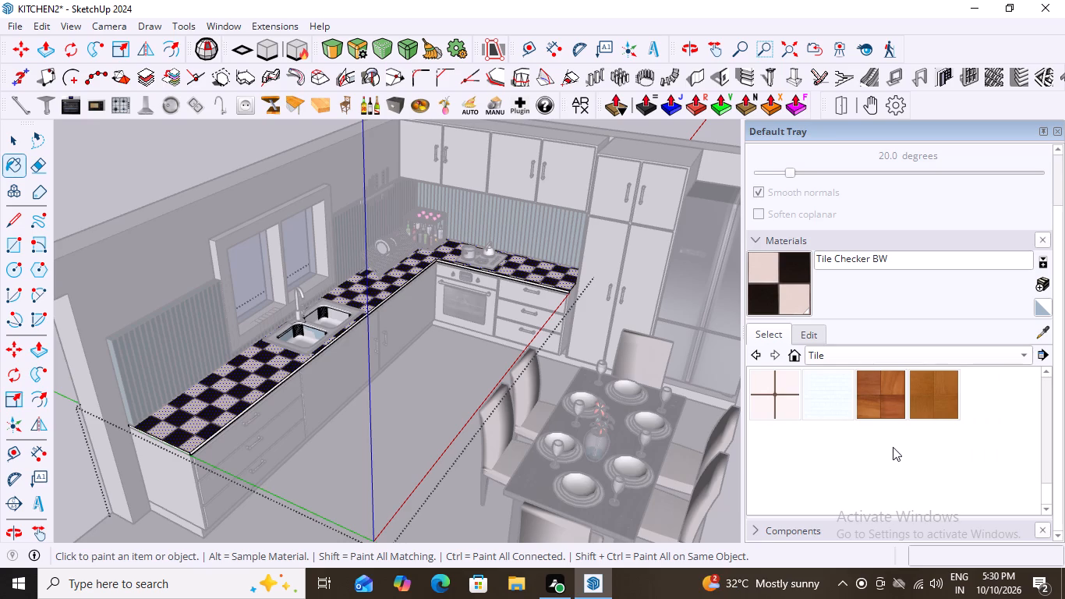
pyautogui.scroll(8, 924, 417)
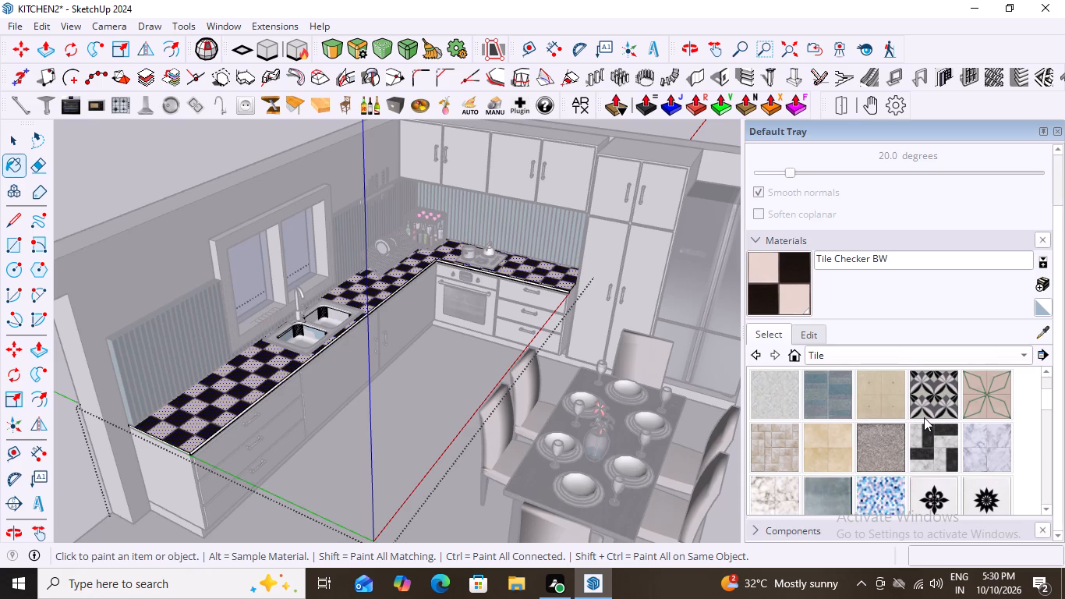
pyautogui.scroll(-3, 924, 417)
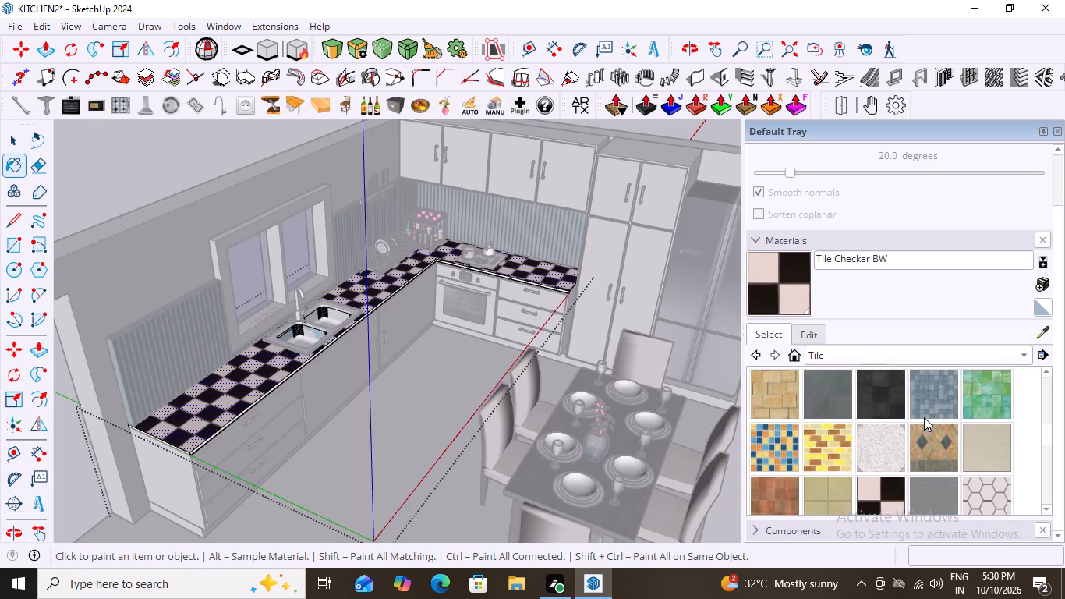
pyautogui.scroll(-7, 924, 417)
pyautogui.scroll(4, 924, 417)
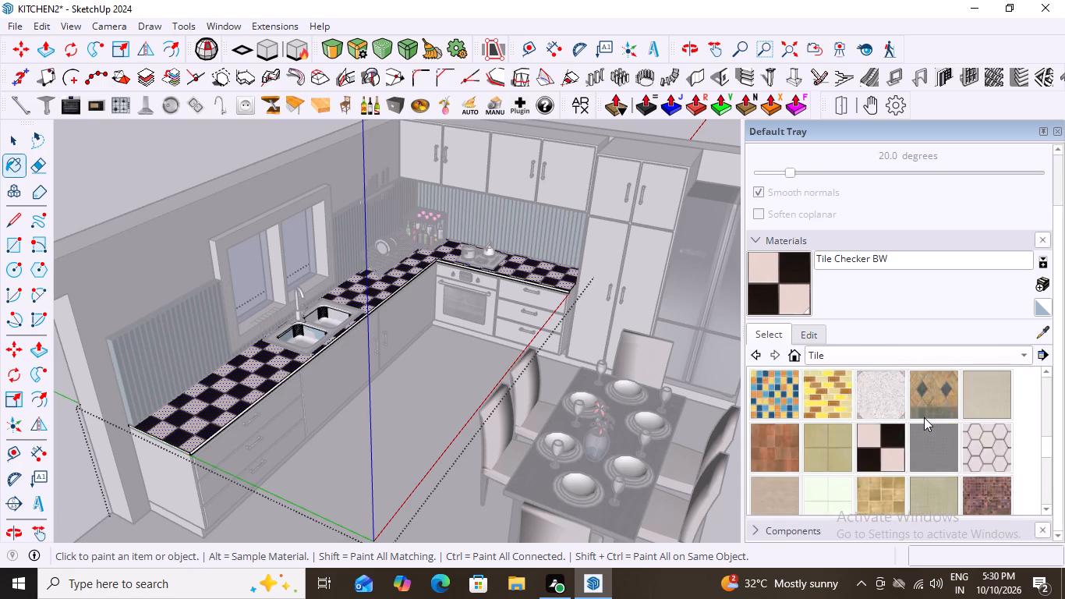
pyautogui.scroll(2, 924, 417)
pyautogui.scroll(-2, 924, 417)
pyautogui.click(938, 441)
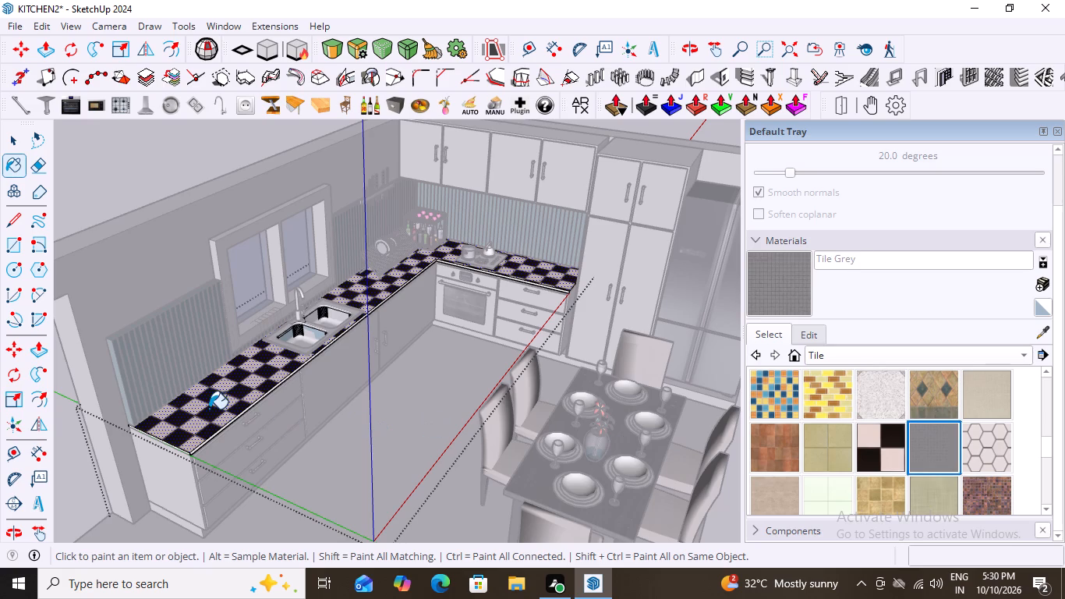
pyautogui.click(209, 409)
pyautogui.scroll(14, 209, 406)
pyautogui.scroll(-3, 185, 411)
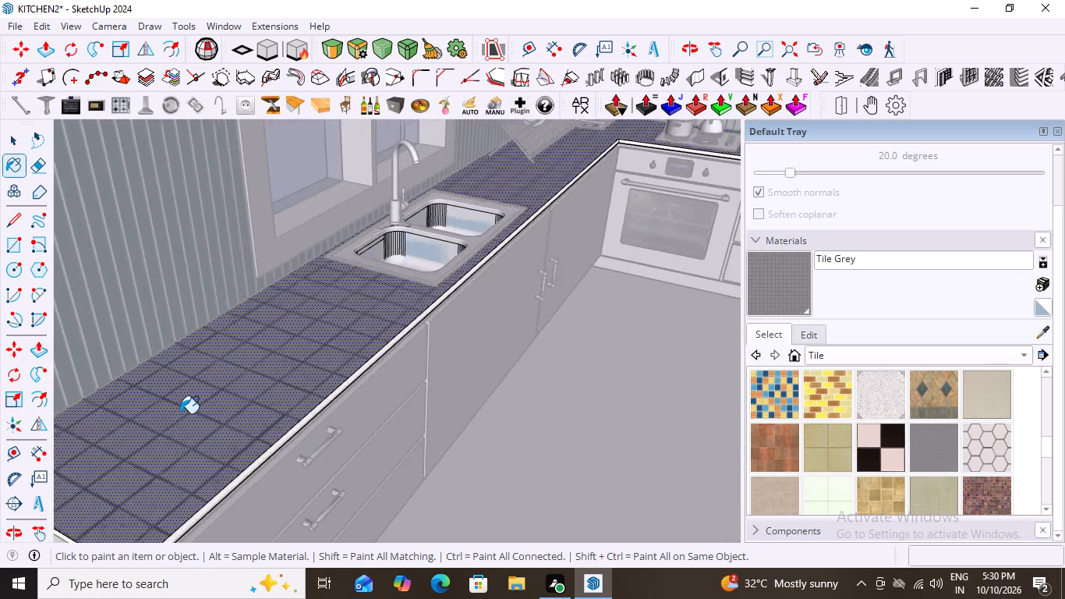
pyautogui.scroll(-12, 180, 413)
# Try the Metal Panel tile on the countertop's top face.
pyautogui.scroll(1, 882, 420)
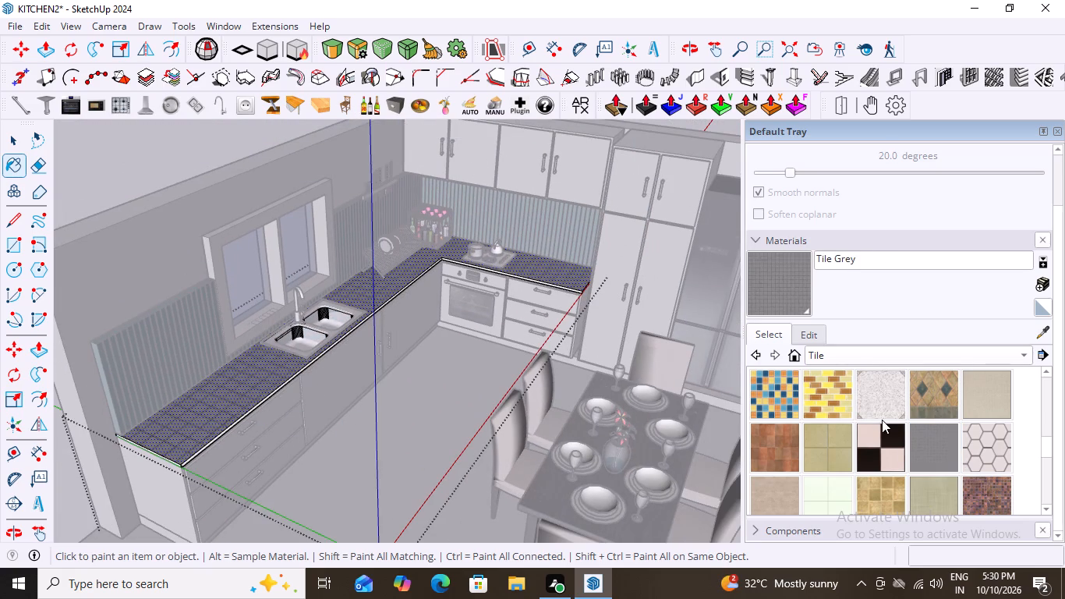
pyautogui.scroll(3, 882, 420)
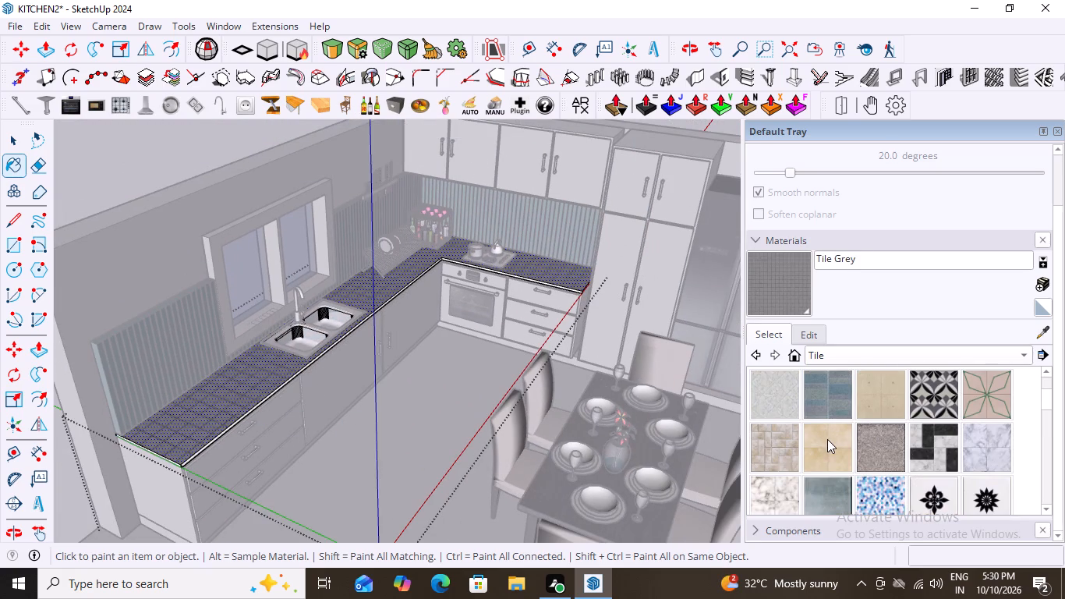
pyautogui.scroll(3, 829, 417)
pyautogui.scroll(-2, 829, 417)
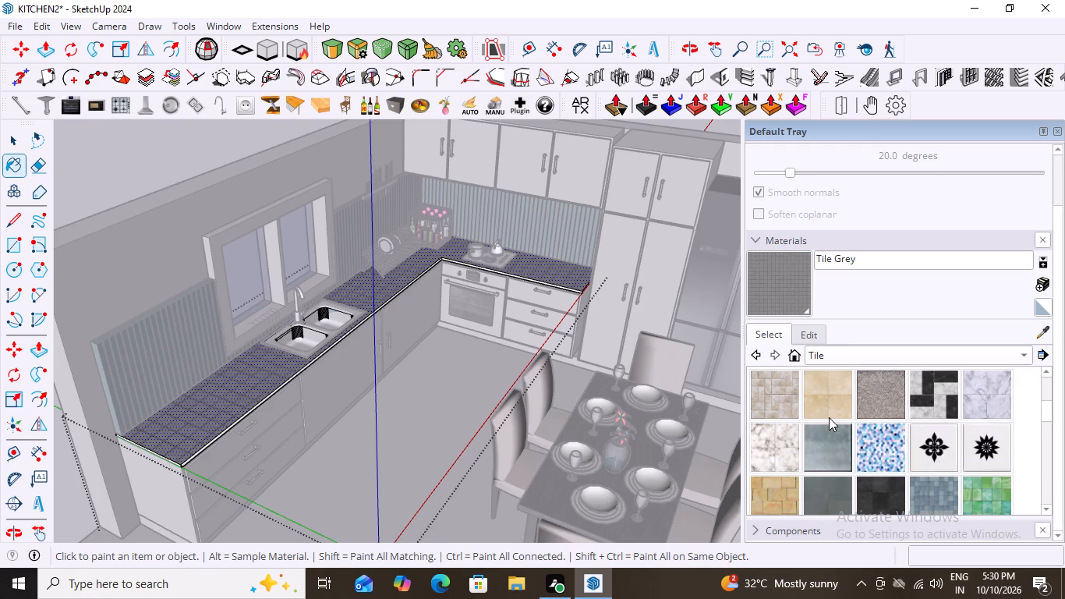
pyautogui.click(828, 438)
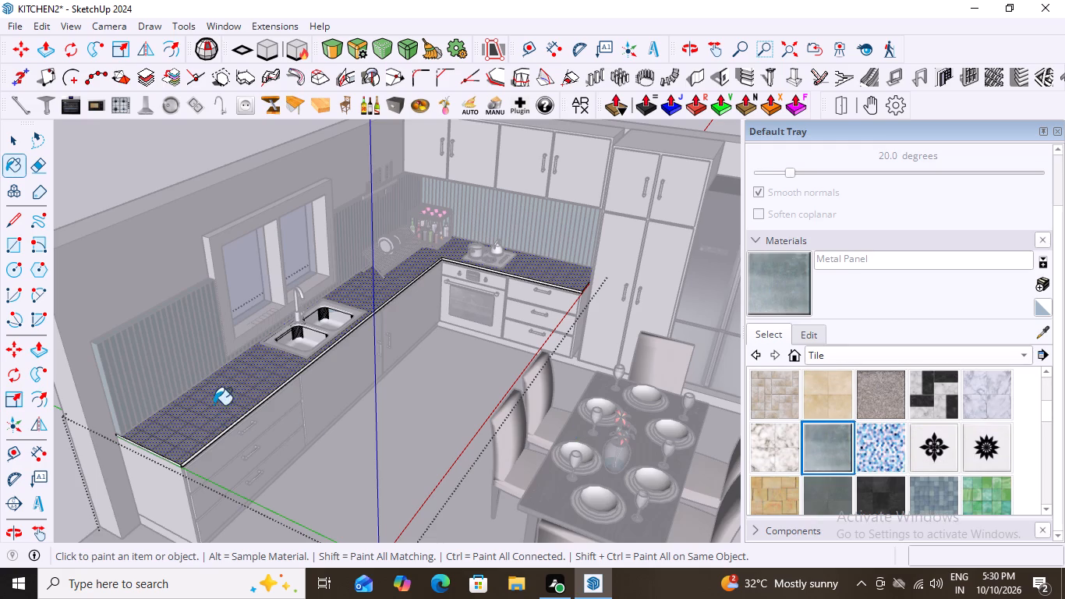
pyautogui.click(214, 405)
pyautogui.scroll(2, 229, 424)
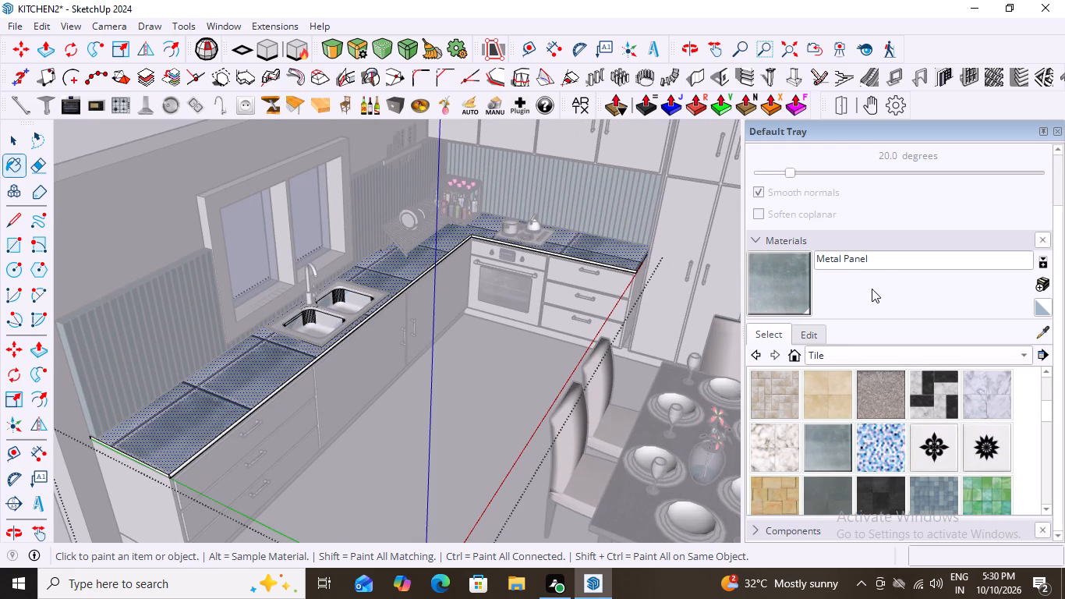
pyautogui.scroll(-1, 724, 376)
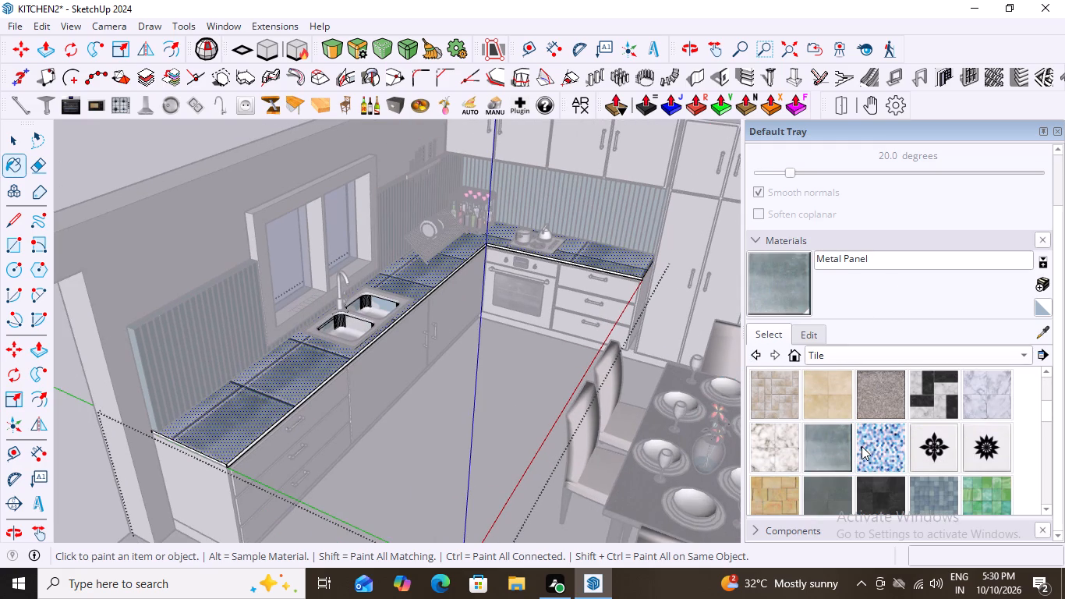
# Repaint the countertop's top face with Slate from the Tile collection.
pyautogui.scroll(-2, 862, 446)
pyautogui.click(810, 395)
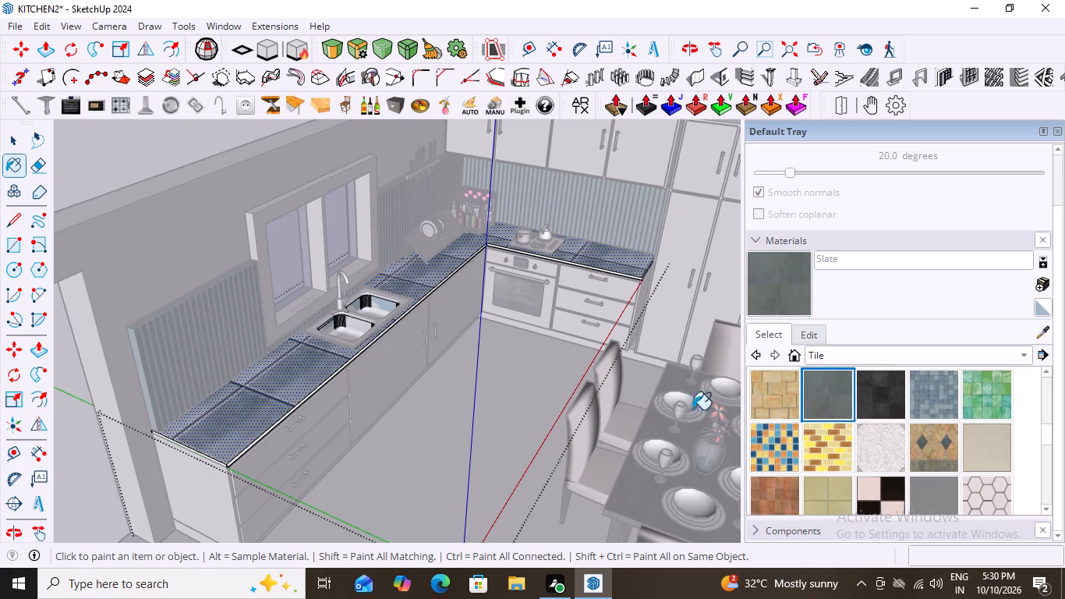
pyautogui.click(257, 427)
pyautogui.scroll(5, 281, 419)
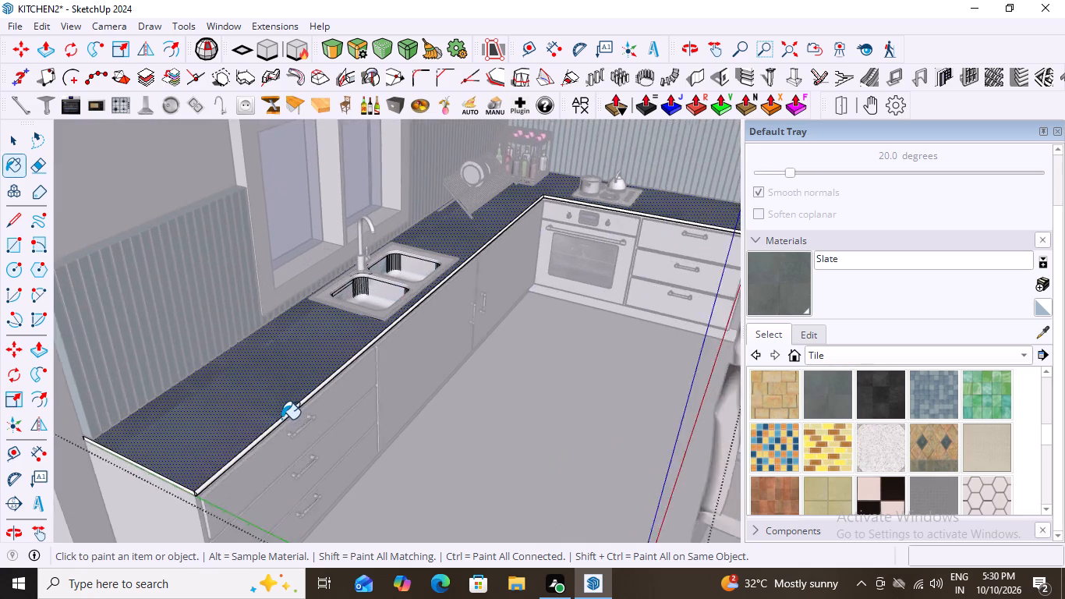
pyautogui.scroll(5, 281, 419)
pyautogui.scroll(-9, 282, 418)
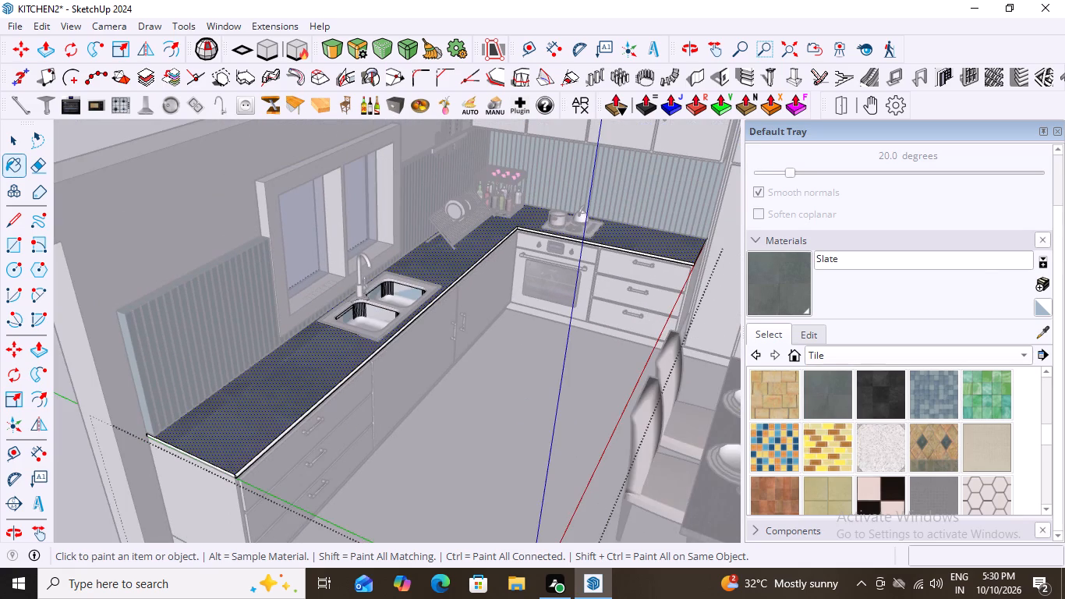
# Create a new material from Slate with its colour darkened to near black, paint the countertop's top face with it, and exit the group.
pyautogui.click(1041, 283)
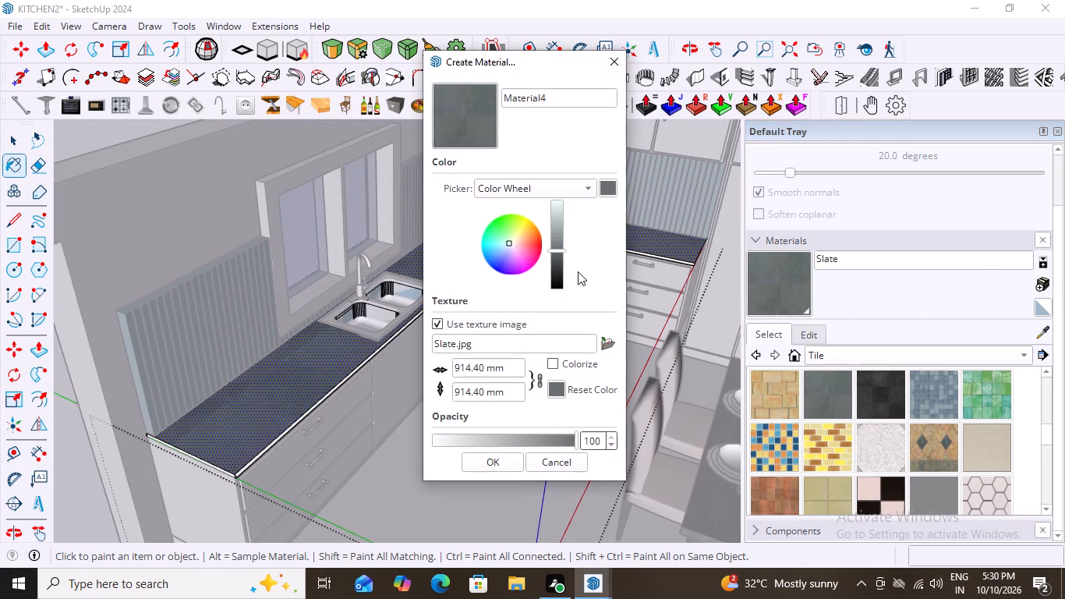
pyautogui.moveTo(559, 252); pyautogui.dragTo(561, 277)
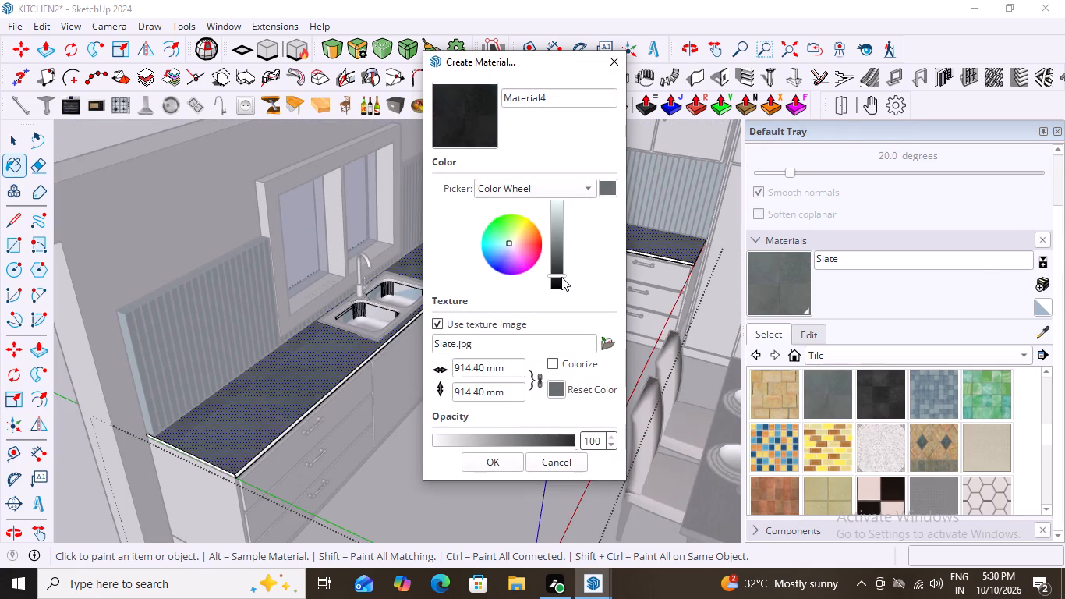
pyautogui.moveTo(561, 277); pyautogui.dragTo(557, 274)
pyautogui.click(490, 459)
pyautogui.click(301, 380)
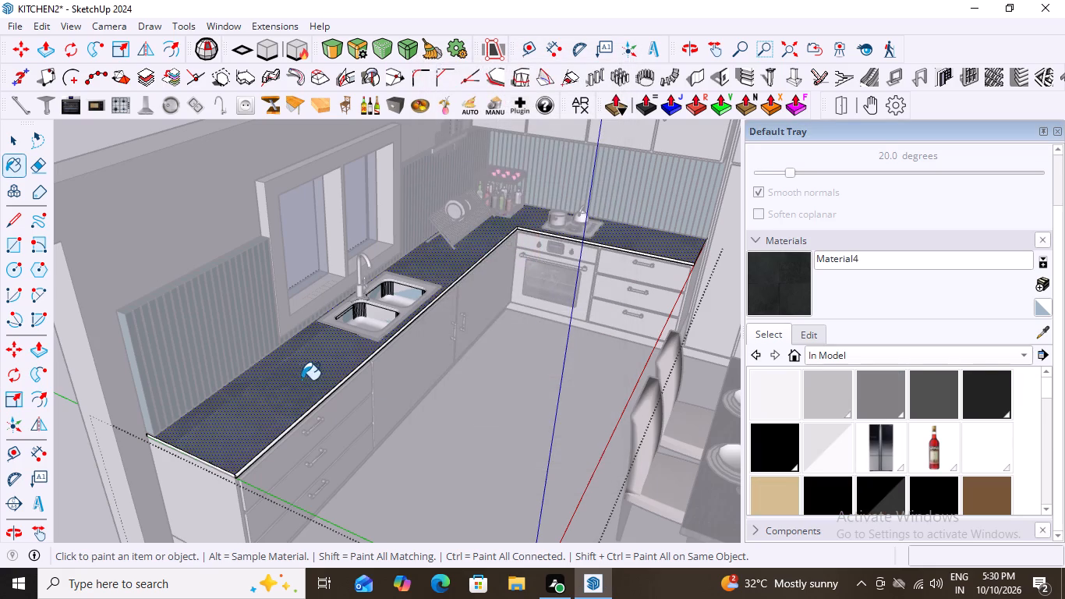
pyautogui.scroll(-14, 240, 338)
pyautogui.press('space')
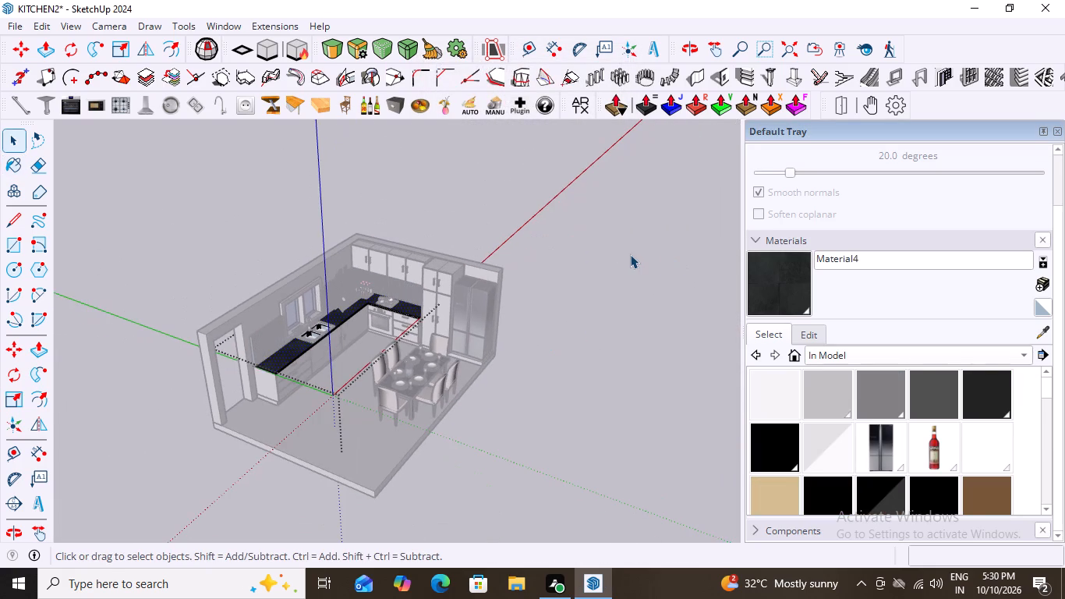
pyautogui.doubleClick(628, 254)
pyautogui.click(624, 257)
pyautogui.click(603, 268)
# Examine the repainted countertop and the base cabinets along the sink side.
pyautogui.scroll(3, 358, 361)
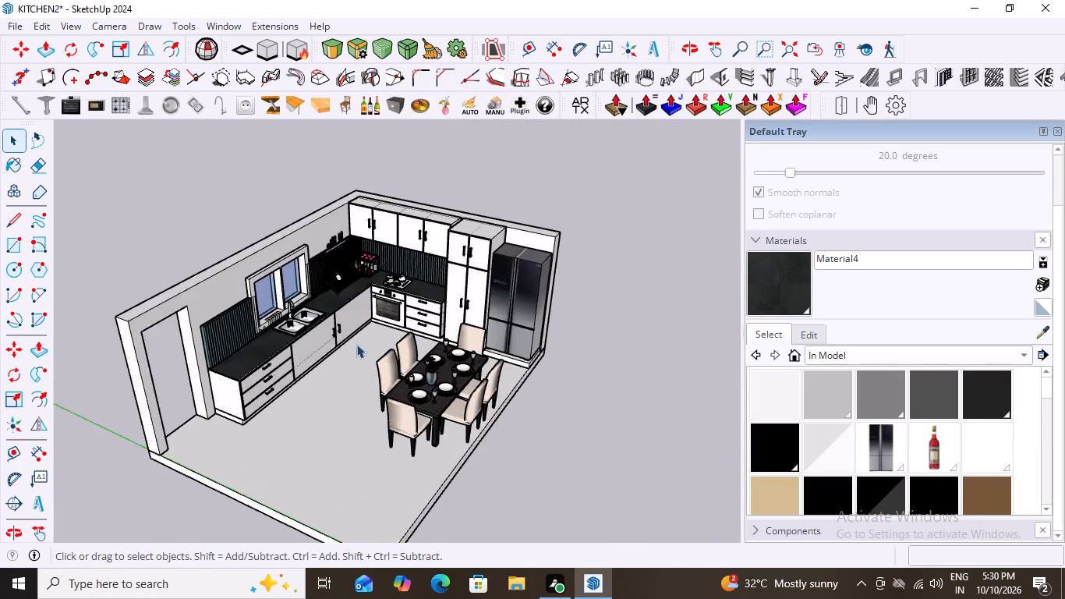
pyautogui.scroll(4, 356, 344)
pyautogui.moveTo(359, 337); pyautogui.dragTo(363, 365, button='middle')
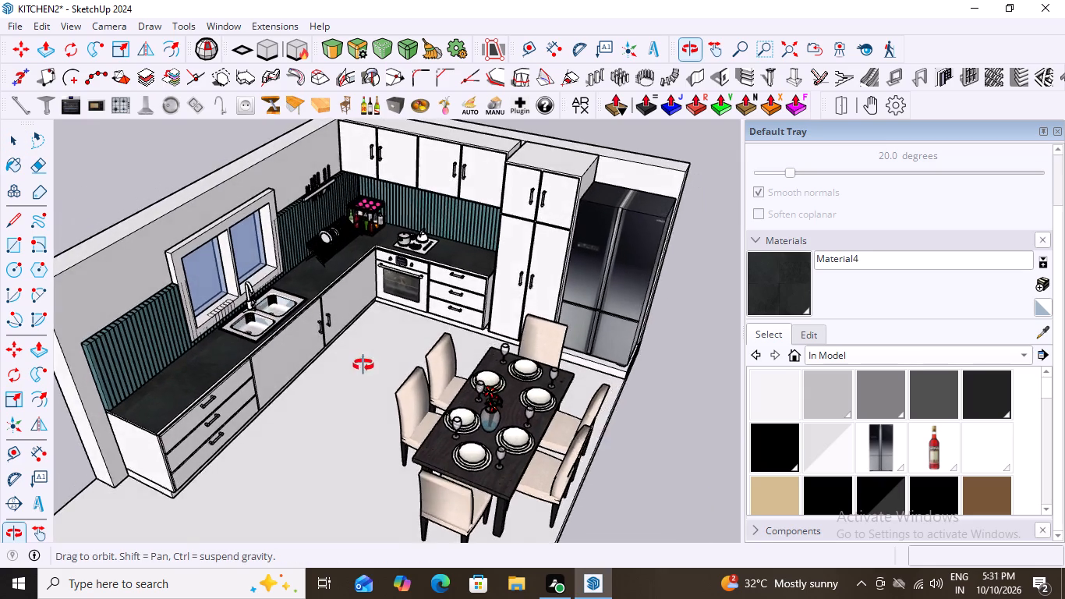
pyautogui.moveTo(363, 365); pyautogui.dragTo(351, 363, button='middle')
pyautogui.scroll(14, 146, 382)
pyautogui.moveTo(190, 393); pyautogui.dragTo(189, 386, button='middle')
pyautogui.scroll(-3, 193, 353)
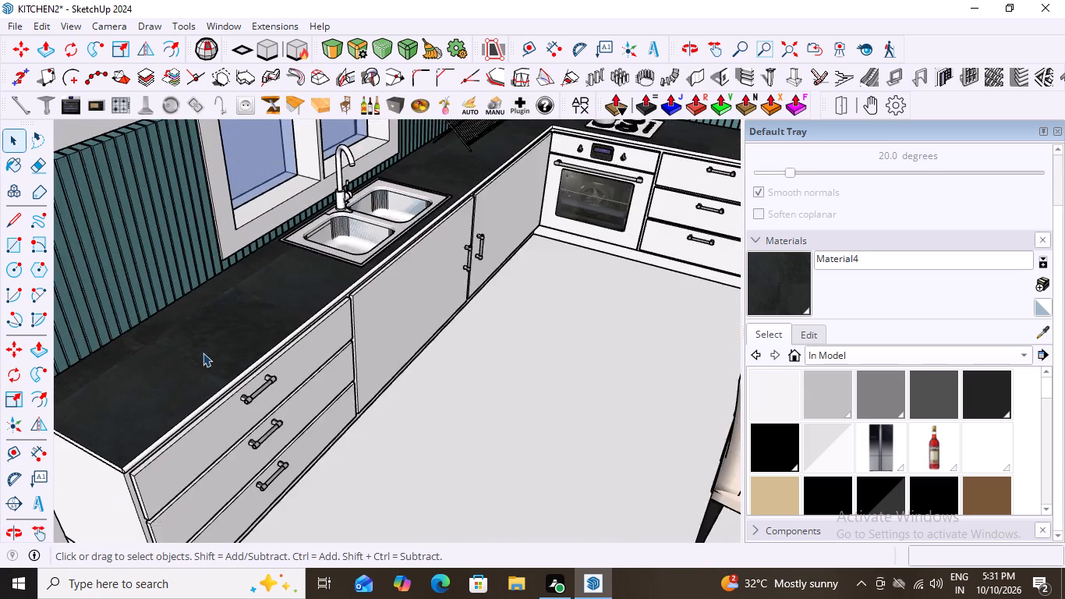
# Examine the countertop's surface and its unpainted edges from the sink run to the oven run.
pyautogui.scroll(-8, 203, 353)
pyautogui.moveTo(349, 371); pyautogui.dragTo(287, 339, button='middle')
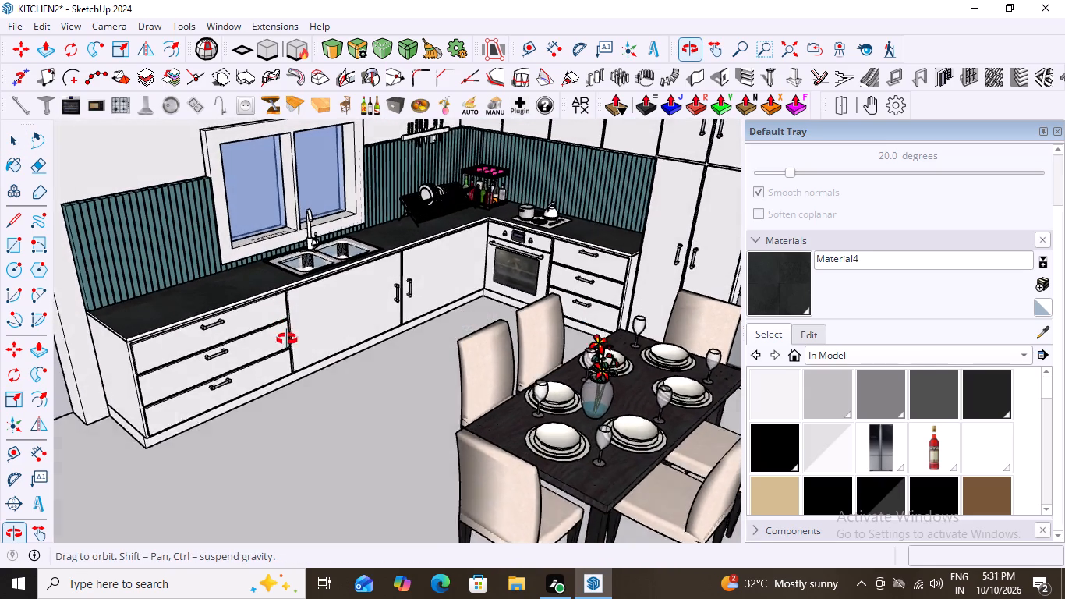
pyautogui.moveTo(287, 339); pyautogui.dragTo(287, 353, button='middle')
pyautogui.scroll(11, 422, 211)
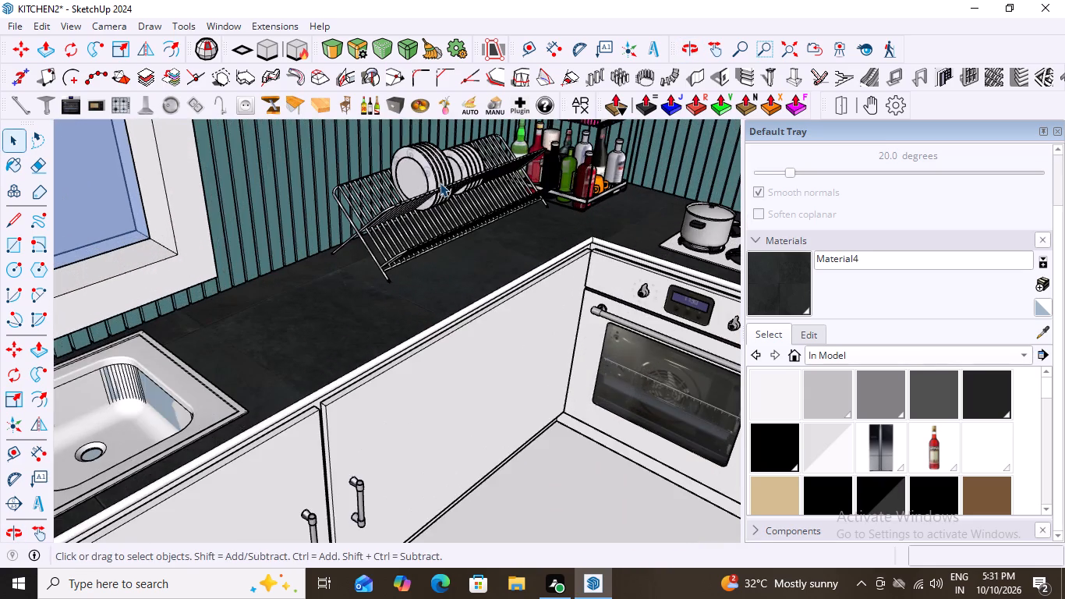
pyautogui.scroll(-9, 440, 183)
pyautogui.moveTo(484, 300); pyautogui.dragTo(516, 291, button='middle')
pyautogui.scroll(3, 516, 291)
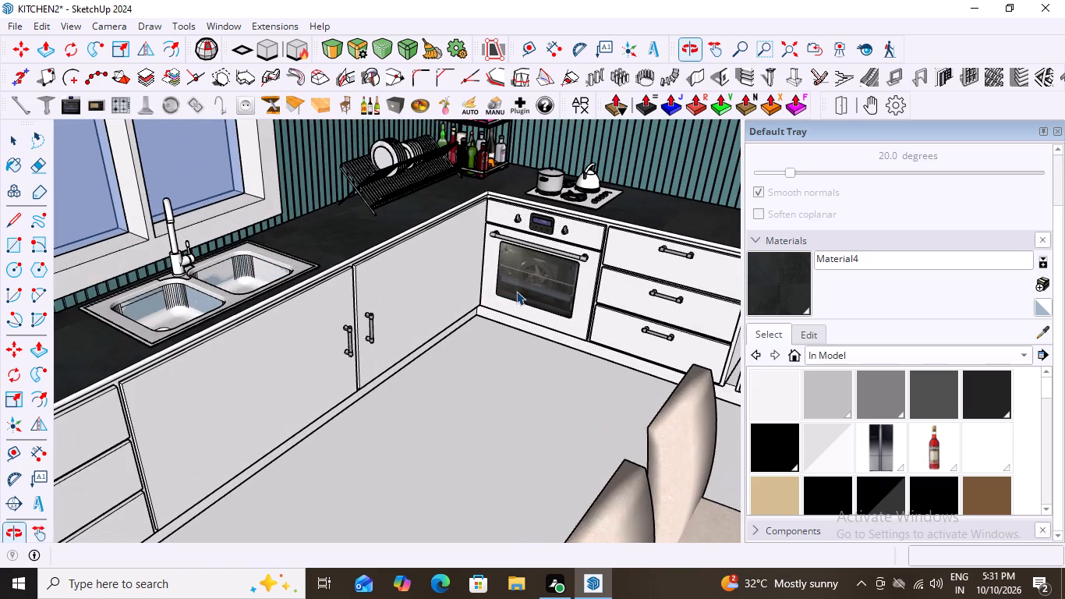
pyautogui.scroll(-6, 517, 290)
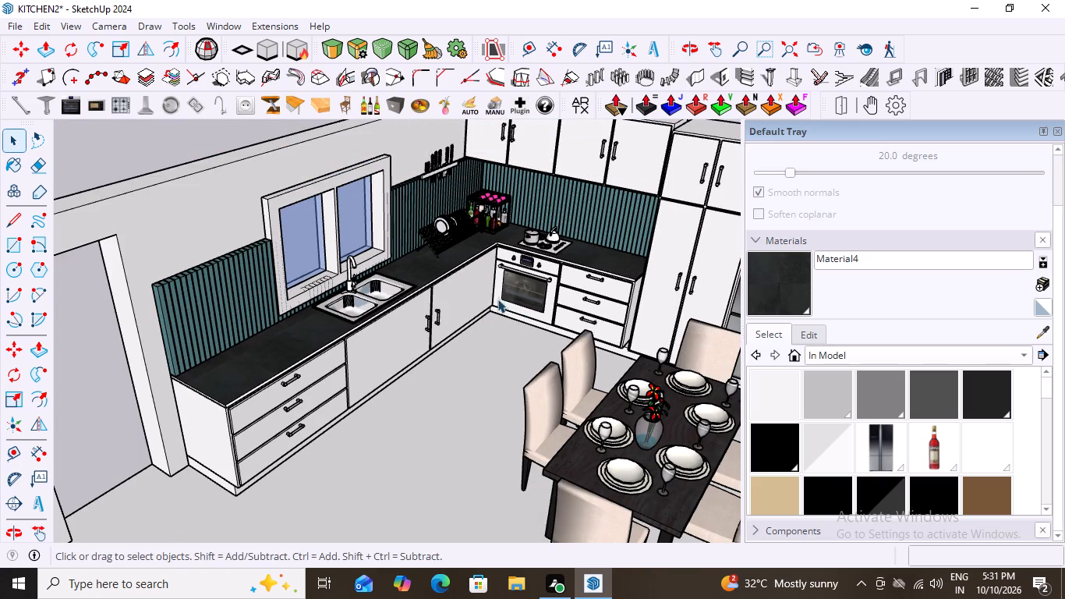
pyautogui.scroll(-3, 498, 297)
pyautogui.scroll(10, 305, 365)
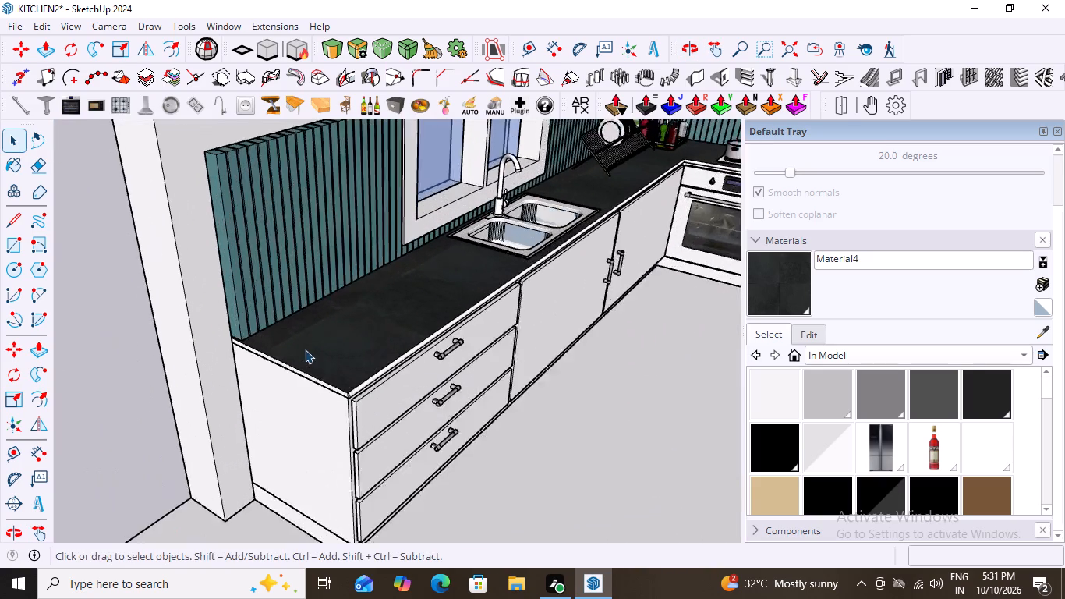
pyautogui.scroll(5, 305, 349)
pyautogui.moveTo(329, 347); pyautogui.dragTo(226, 359, button='middle')
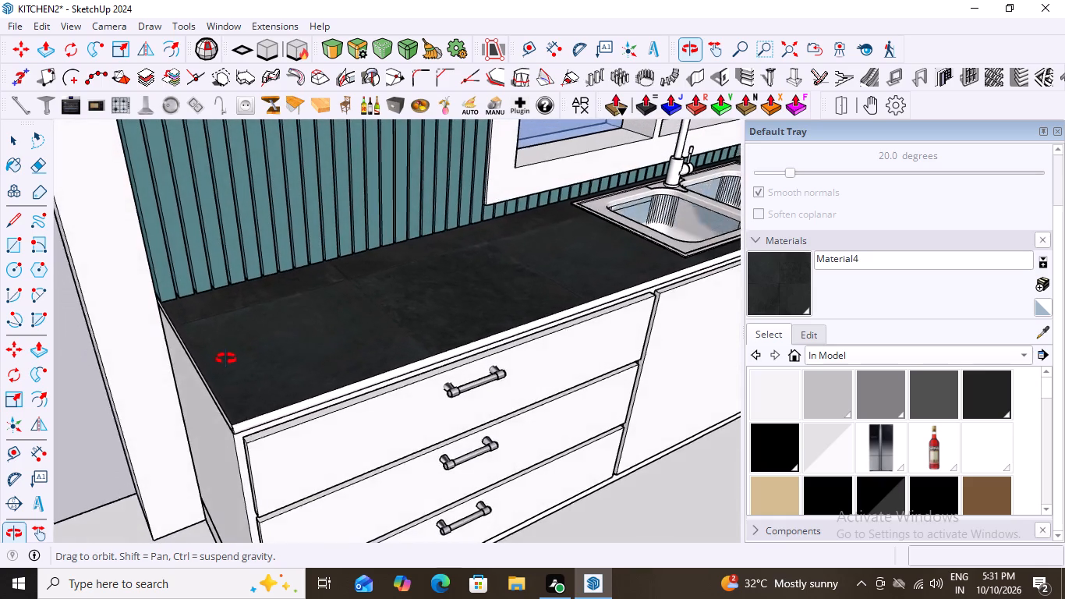
pyautogui.moveTo(226, 359); pyautogui.dragTo(148, 307, button='middle')
pyautogui.moveTo(163, 303); pyautogui.dragTo(317, 310, button='middle')
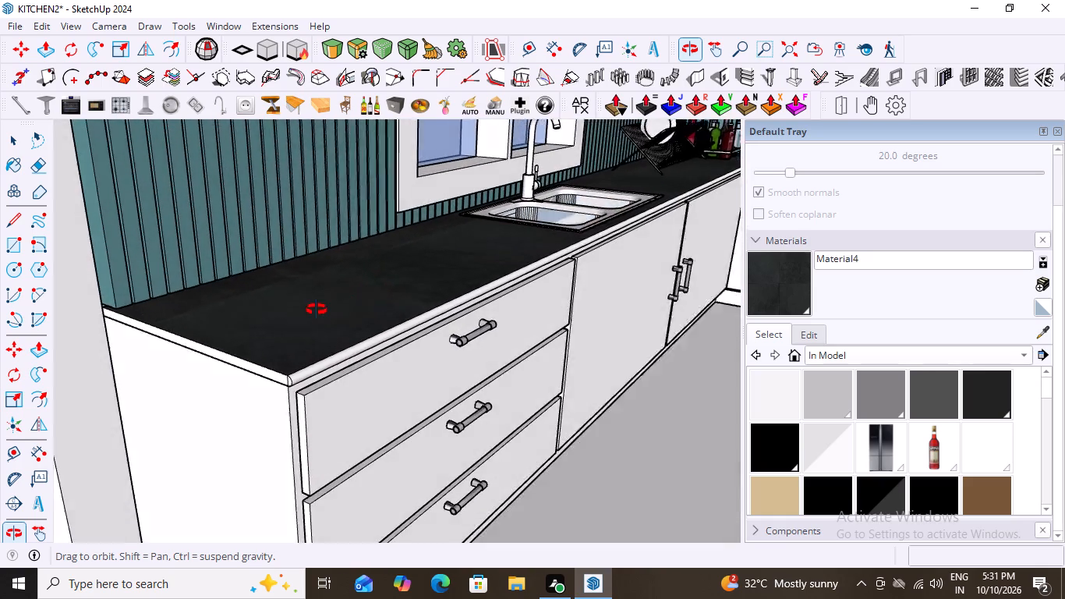
pyautogui.moveTo(317, 310); pyautogui.dragTo(299, 314, button='middle')
# Open the countertop group and paint the rounded front edge along the sink run with the dark slate Material4.
pyautogui.scroll(5, 246, 413)
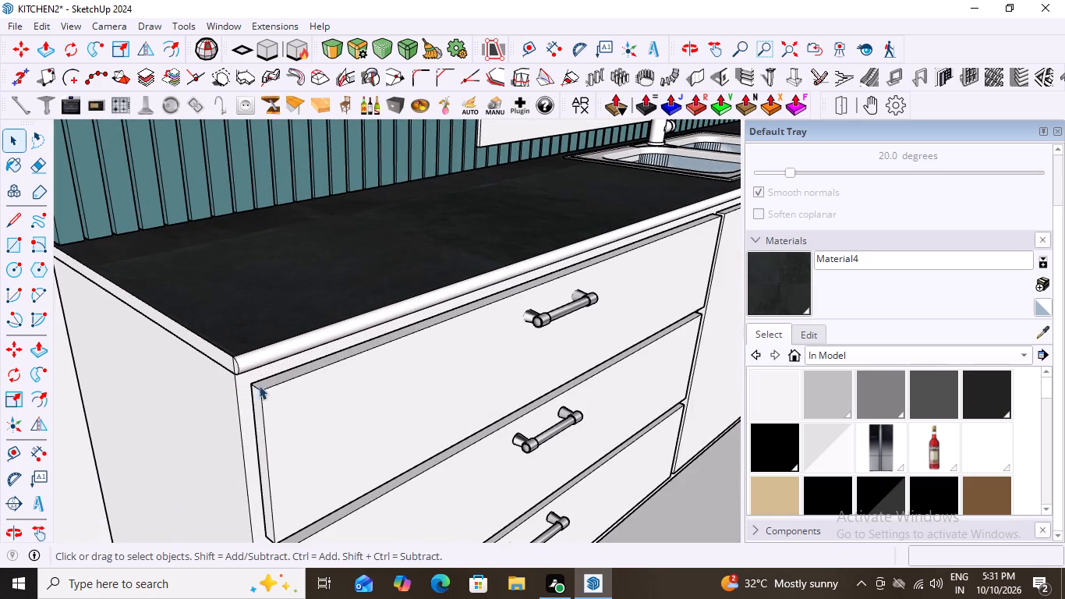
pyautogui.click(260, 362)
pyautogui.click(263, 360)
pyautogui.click(264, 360)
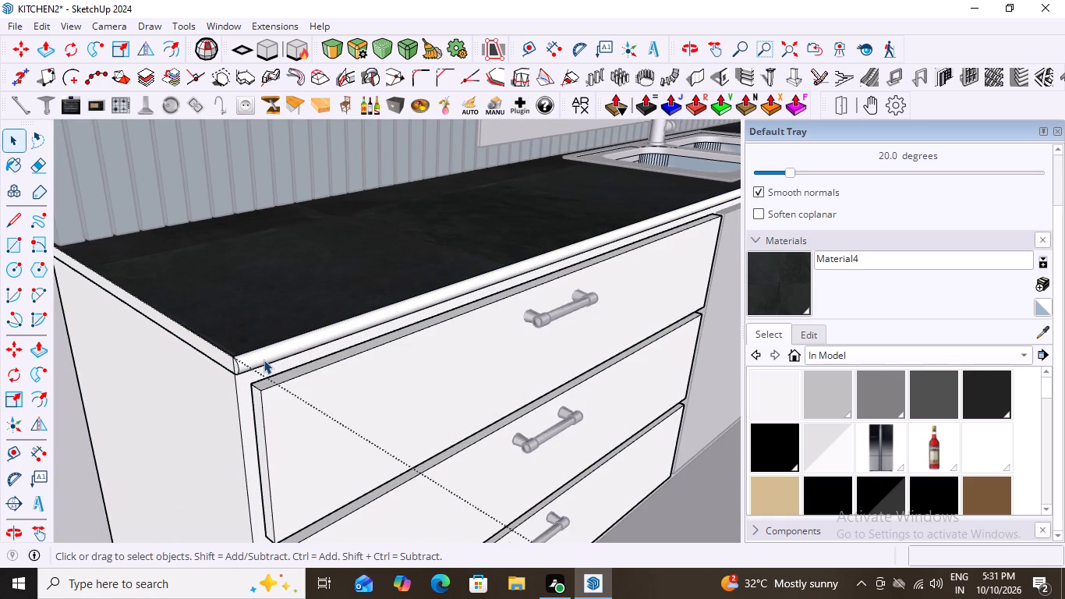
pyautogui.click(264, 360)
pyautogui.click(269, 357)
pyautogui.doubleClick(273, 357)
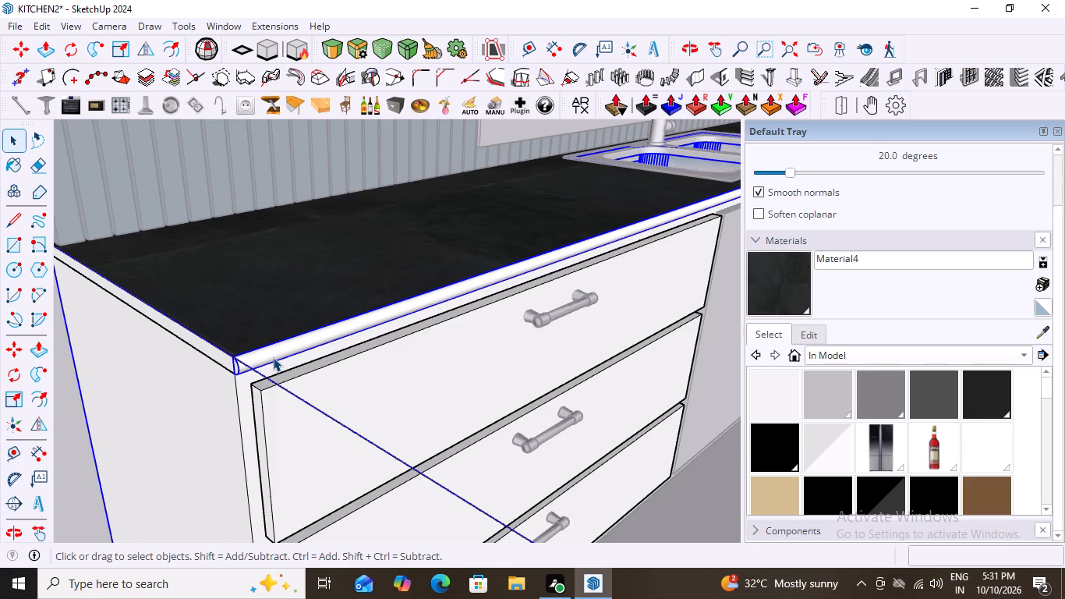
pyautogui.click(273, 356)
pyautogui.scroll(-7, 273, 356)
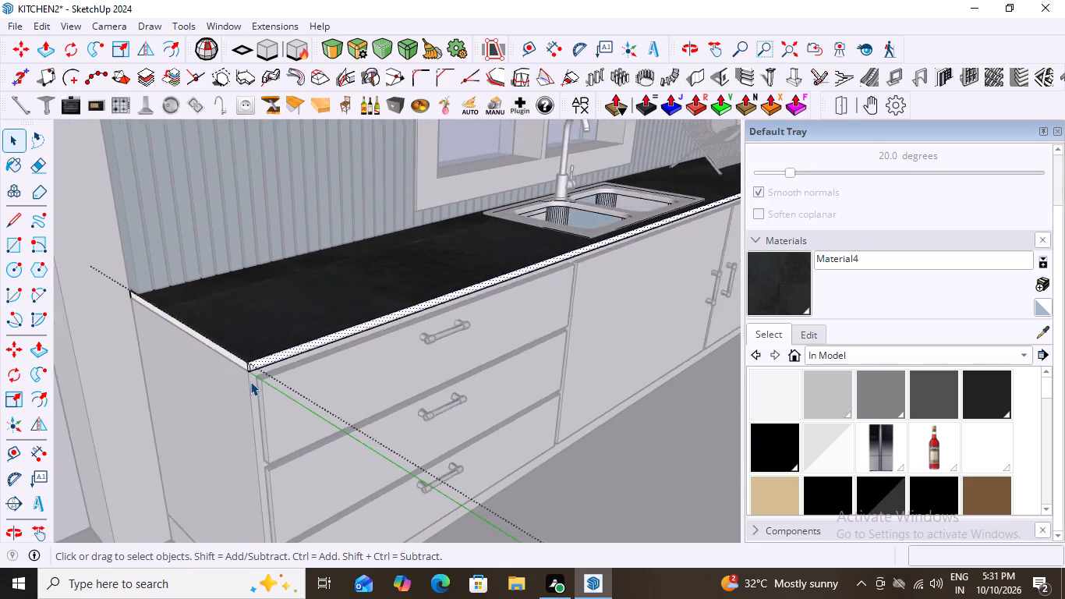
pyautogui.scroll(-7, 250, 381)
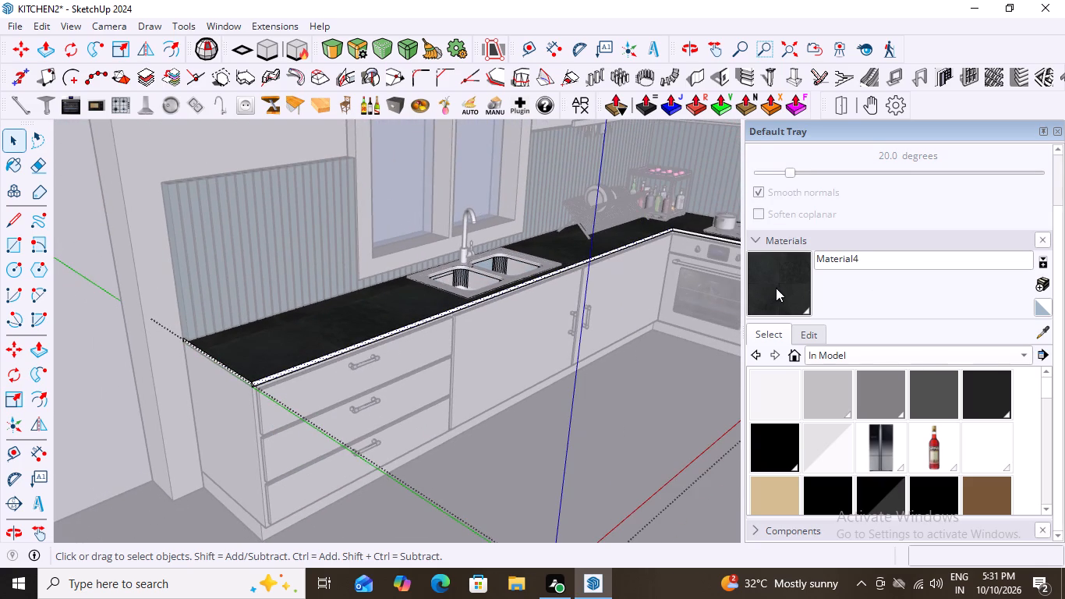
pyautogui.click(776, 288)
pyautogui.scroll(6, 340, 393)
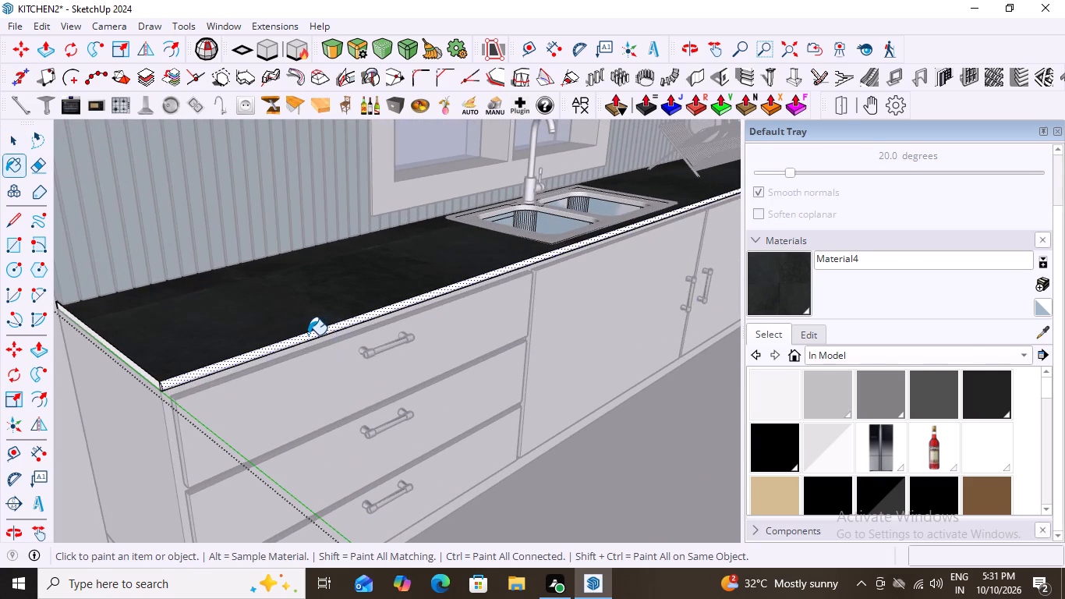
pyautogui.click(308, 335)
# Paint the countertop's rounded front edge above the oven and drawers with Material4.
pyautogui.scroll(-11, 276, 359)
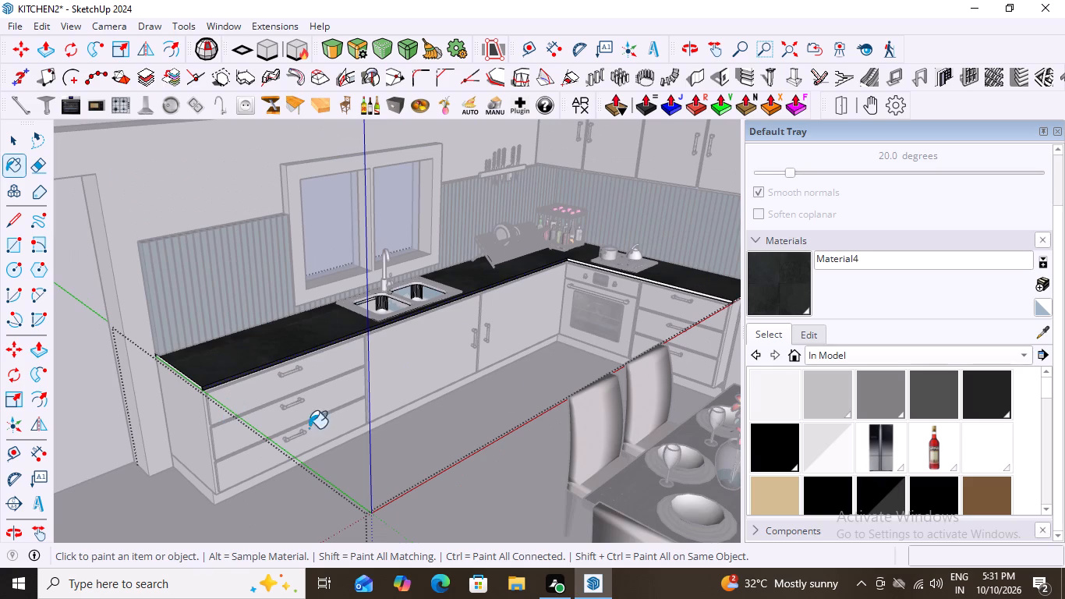
pyautogui.scroll(16, 731, 289)
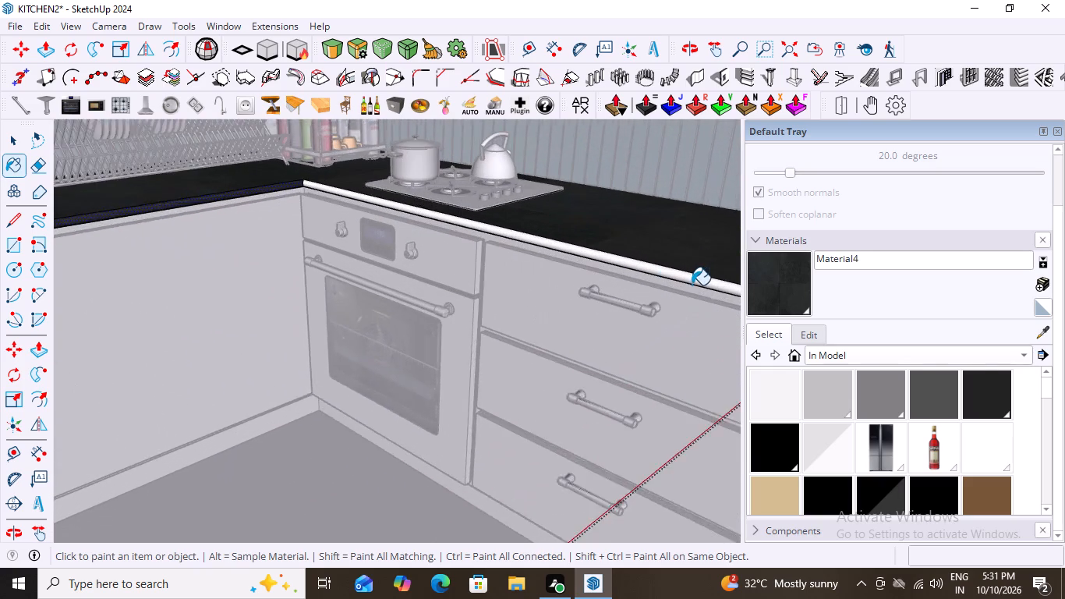
pyautogui.scroll(2, 692, 285)
pyautogui.click(681, 275)
pyautogui.scroll(-3, 559, 298)
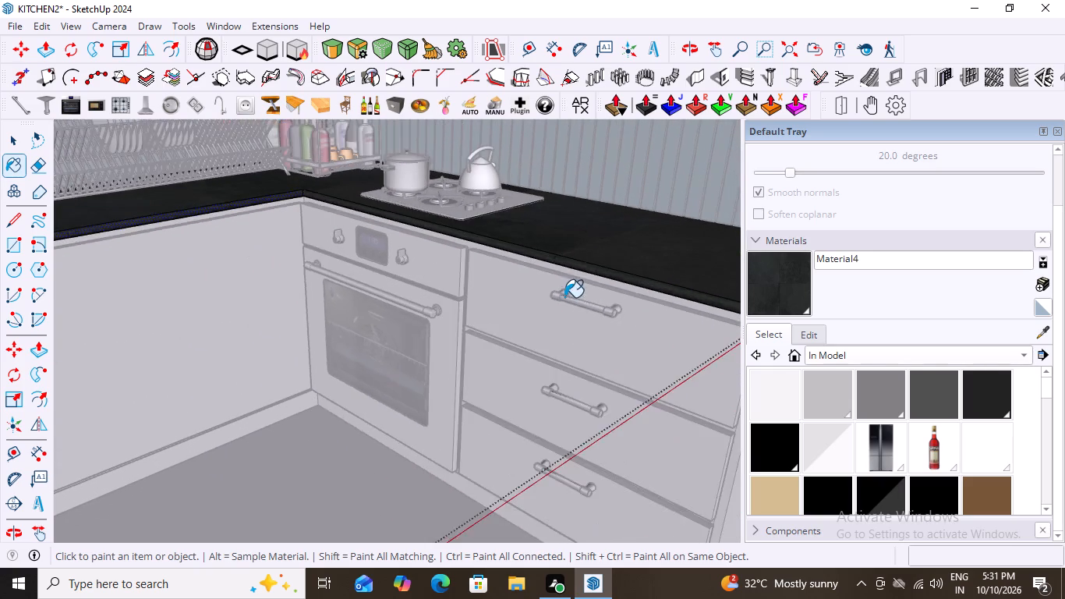
# Paint the countertop's flat end face beside the tall cabinet with Material4.
pyautogui.scroll(-17, 564, 297)
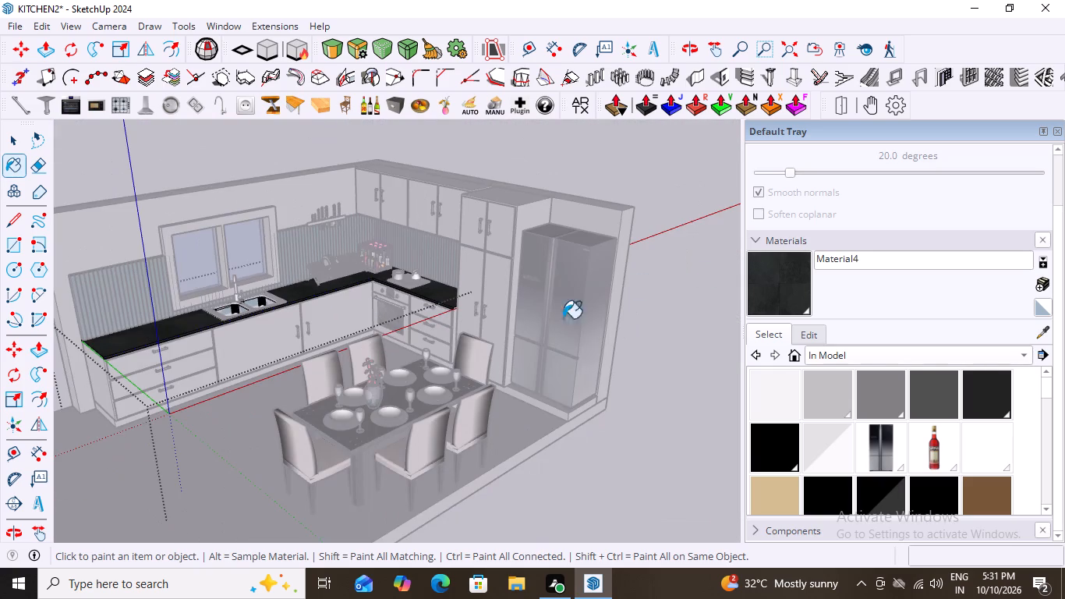
pyautogui.scroll(20, 494, 322)
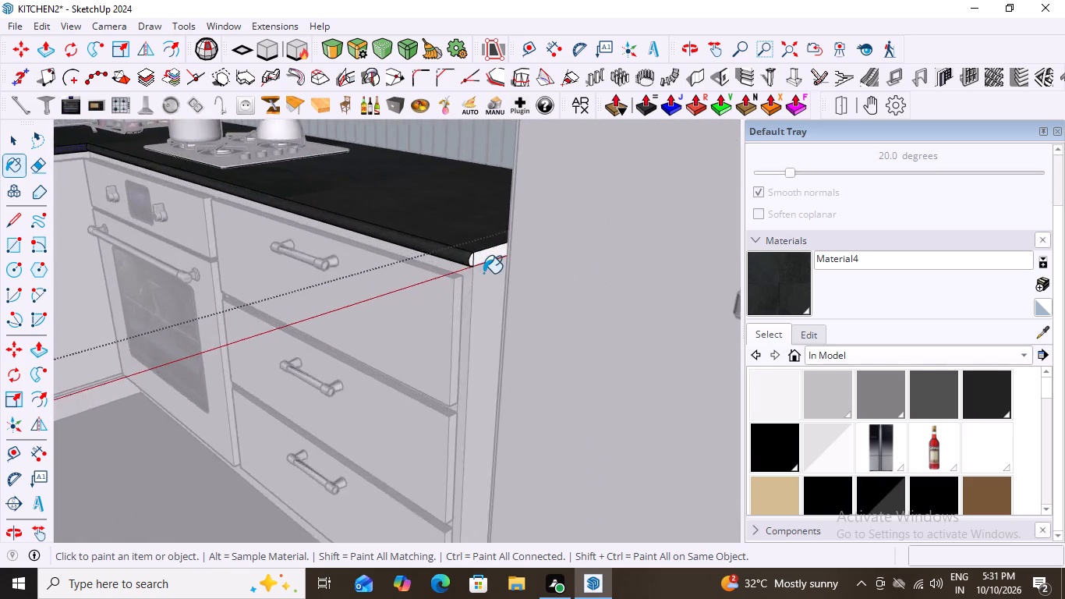
pyautogui.scroll(3, 483, 273)
pyautogui.click(498, 250)
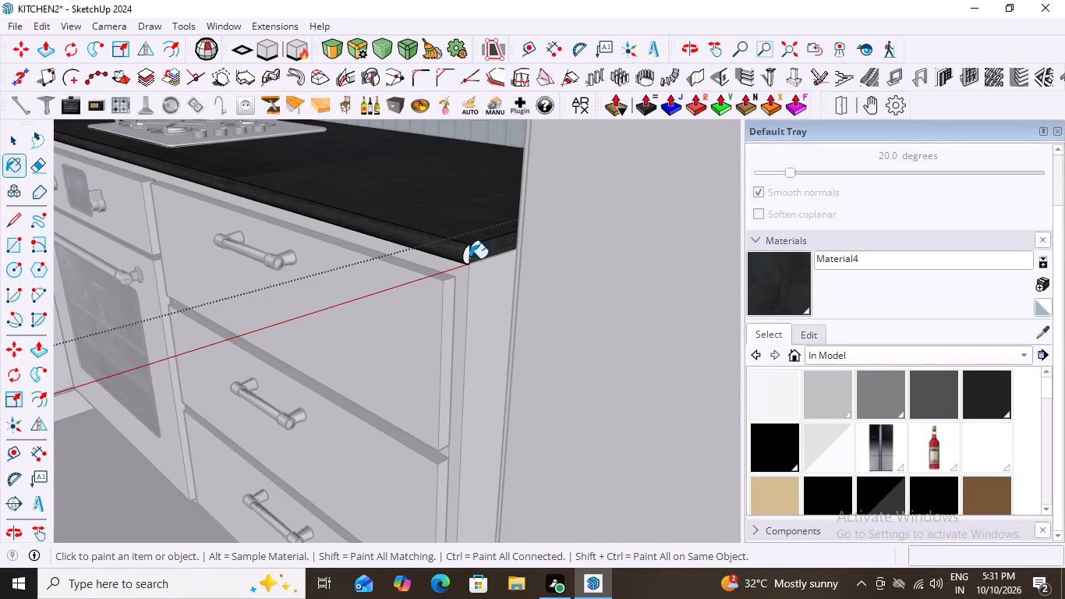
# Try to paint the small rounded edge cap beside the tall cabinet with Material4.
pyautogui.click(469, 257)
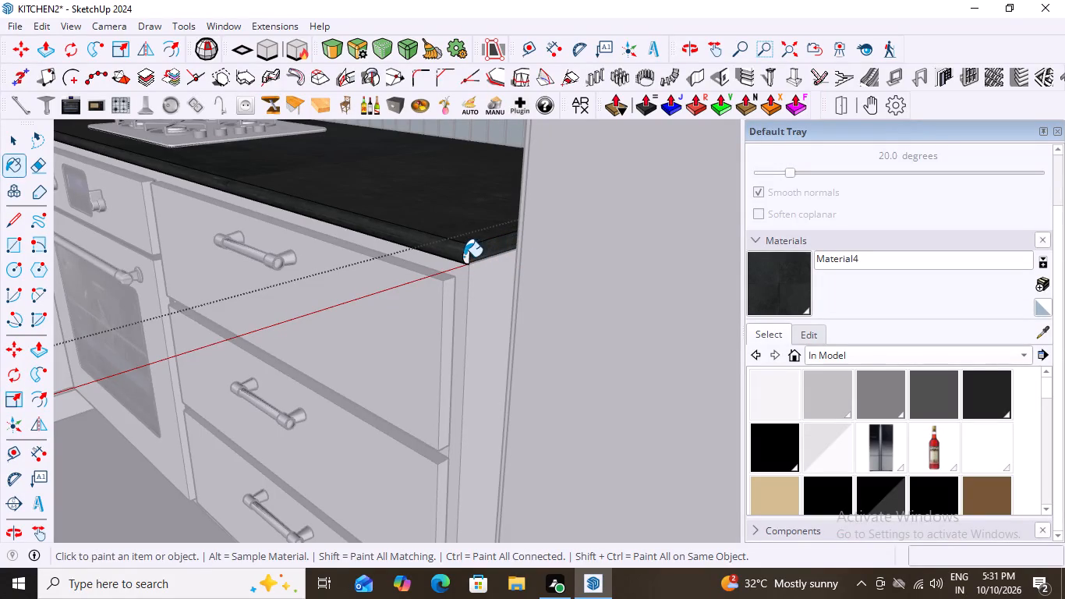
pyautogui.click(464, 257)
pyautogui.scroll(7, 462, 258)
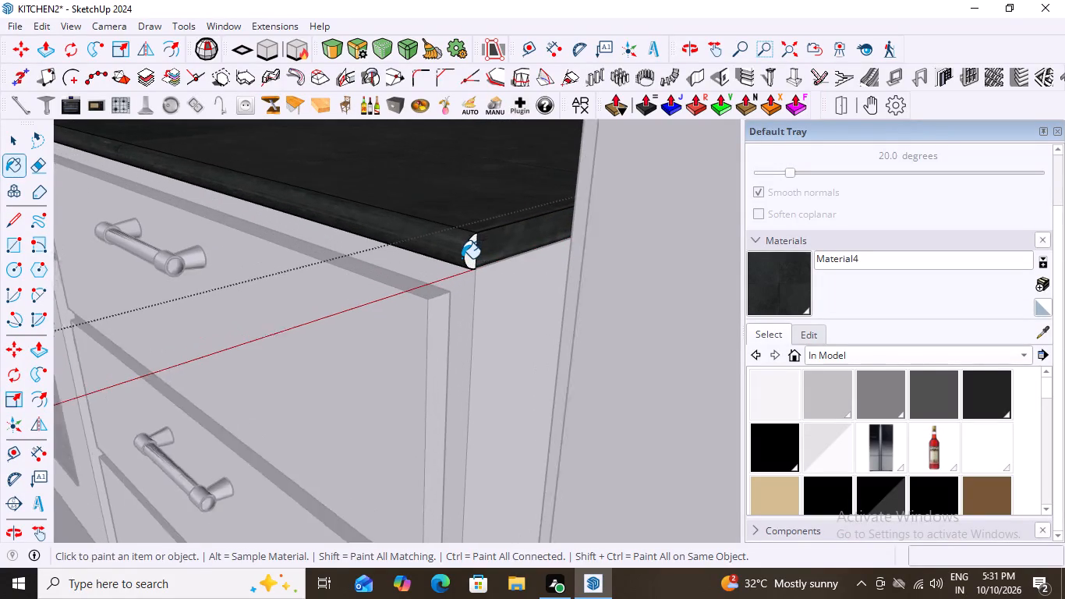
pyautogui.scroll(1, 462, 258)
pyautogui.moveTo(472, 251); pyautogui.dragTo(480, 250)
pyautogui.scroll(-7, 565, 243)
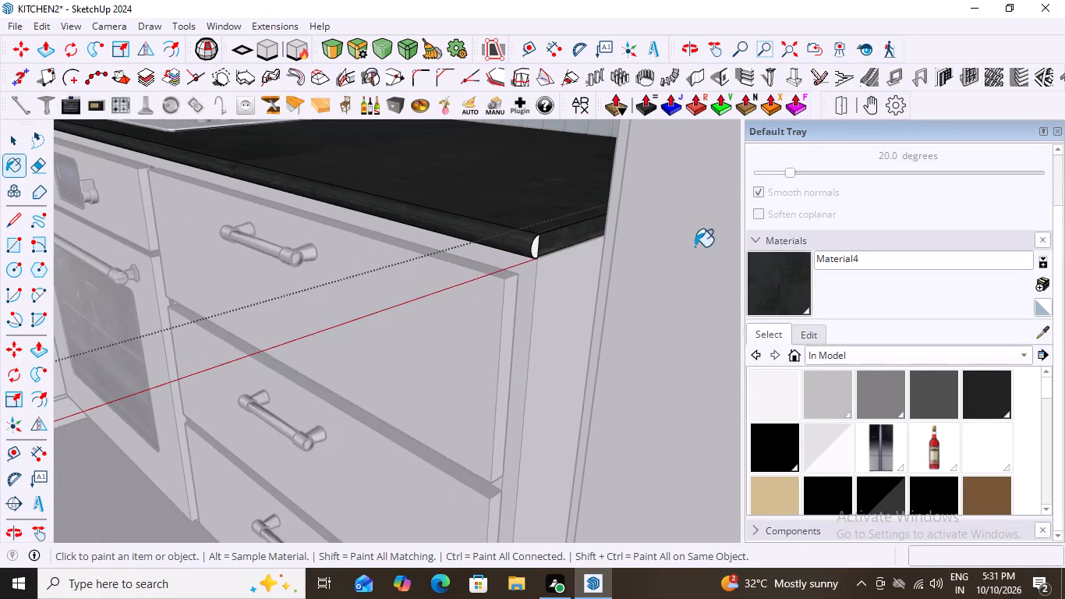
# Paint the flat end face and small rounded edge cap at the countertop's doorway end with Material4.
pyautogui.scroll(-18, 695, 246)
pyautogui.scroll(-7, 596, 364)
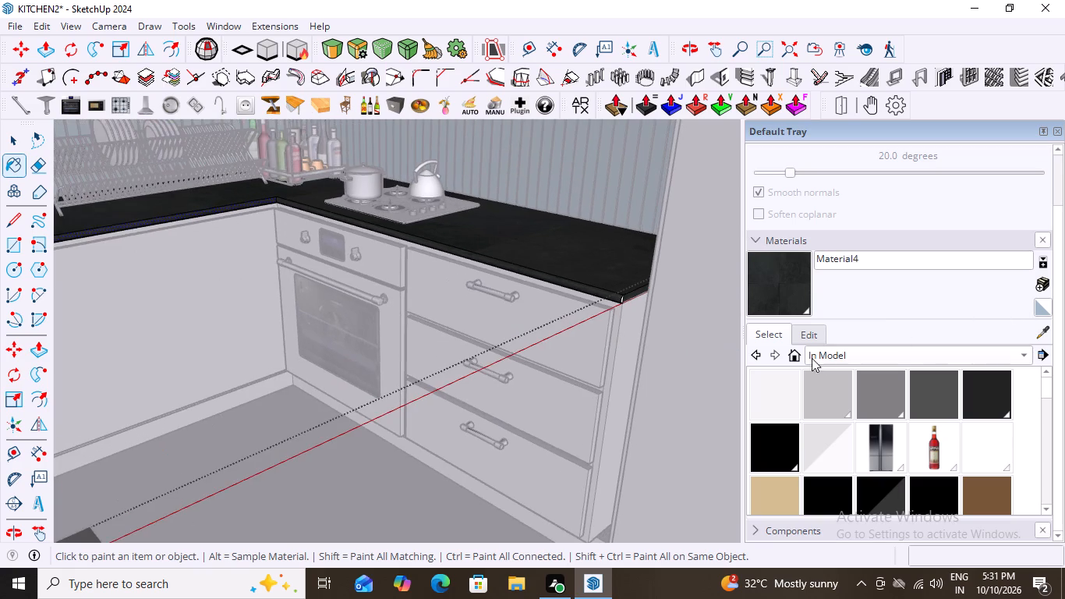
pyautogui.scroll(-20, 812, 358)
pyautogui.scroll(-10, 812, 358)
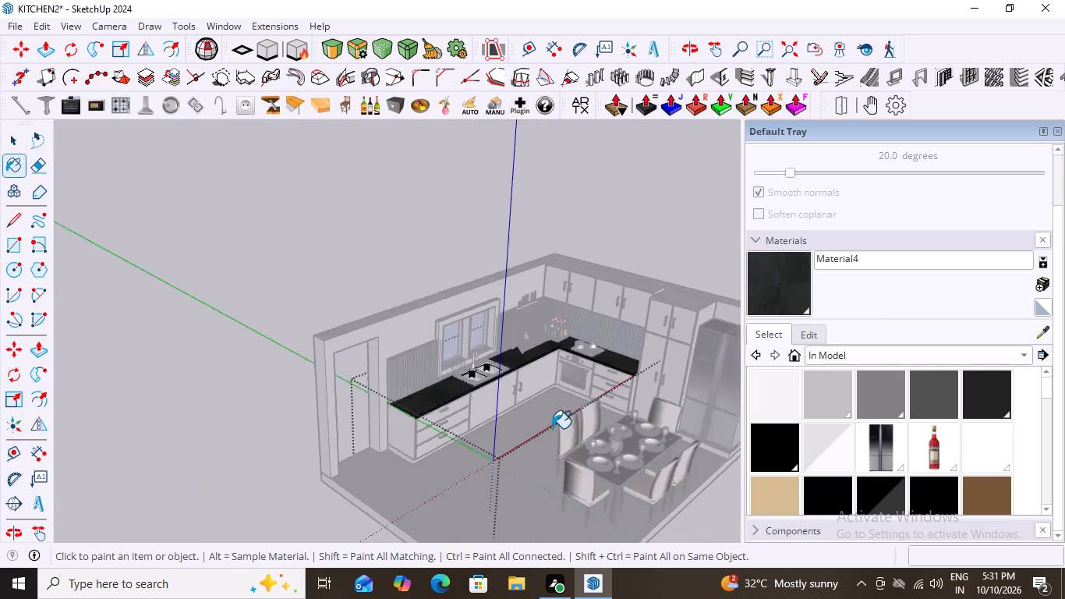
pyautogui.scroll(-2, 552, 428)
pyautogui.moveTo(419, 452); pyautogui.dragTo(521, 449, button='middle')
pyautogui.scroll(13, 456, 397)
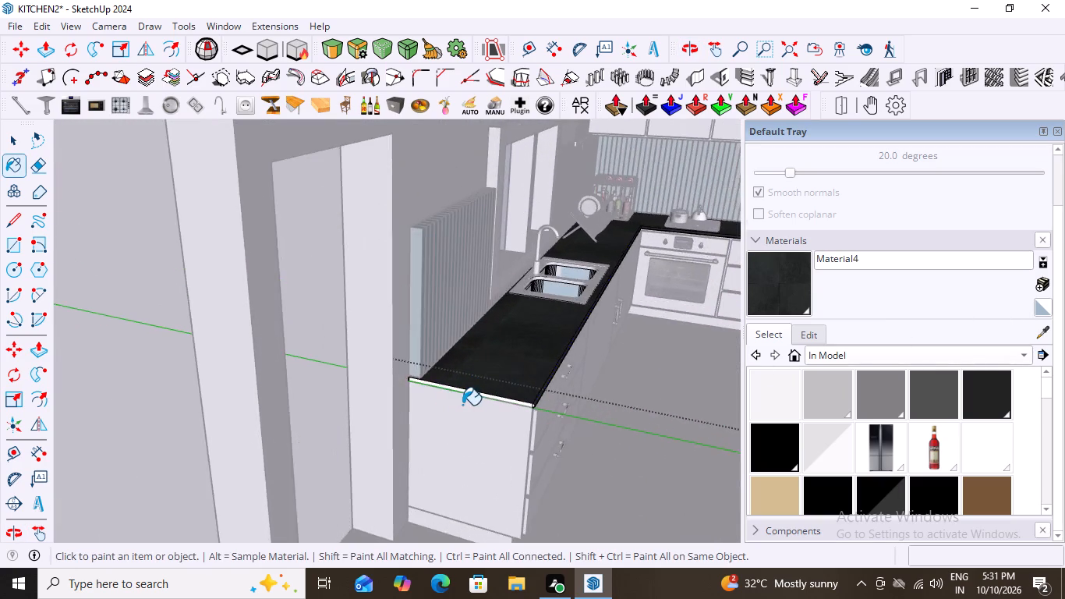
pyautogui.scroll(13, 462, 405)
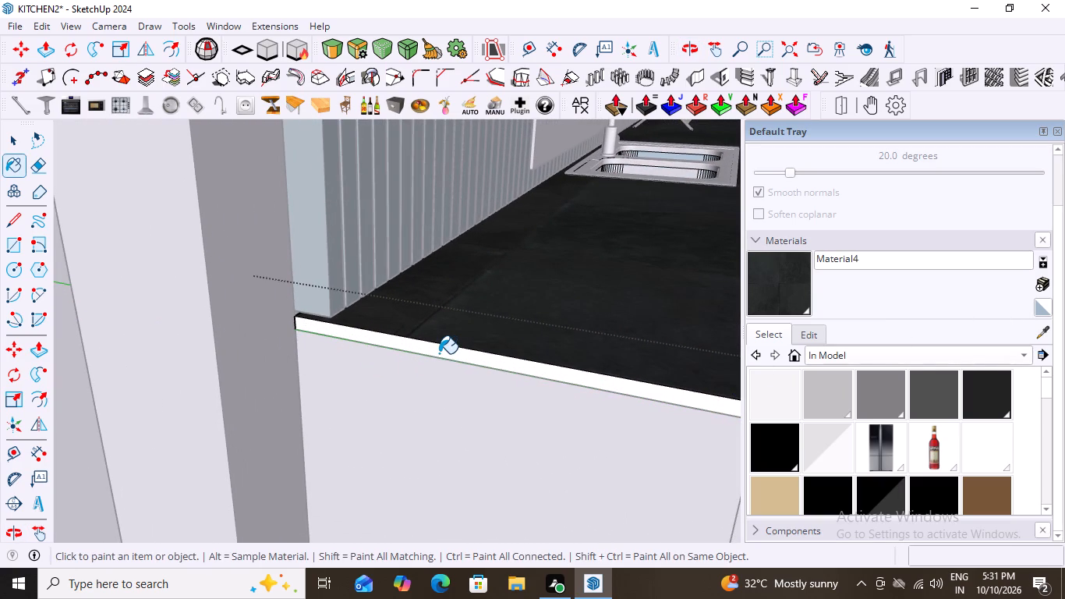
pyautogui.click(439, 353)
pyautogui.scroll(-6, 350, 368)
pyautogui.scroll(5, 582, 413)
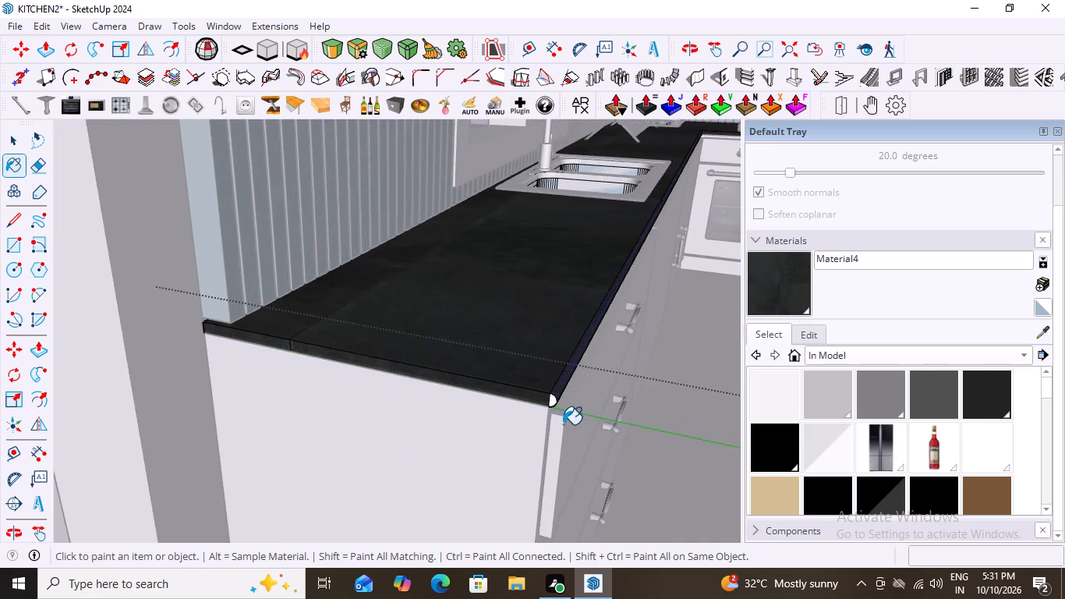
pyautogui.scroll(5, 563, 424)
pyautogui.click(545, 392)
pyautogui.scroll(-2, 444, 416)
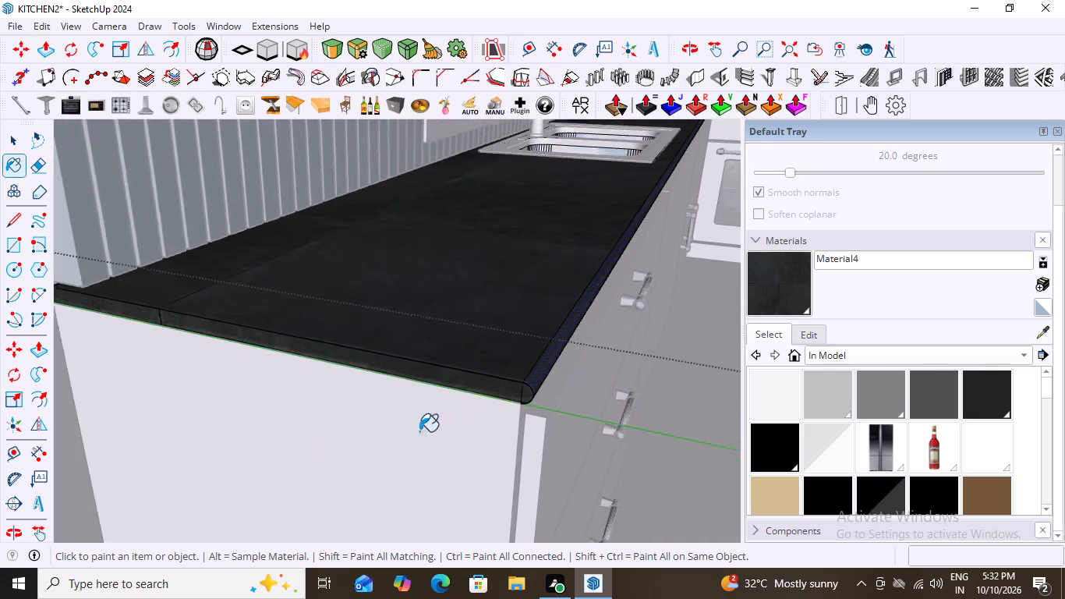
# Paint the small rounded edge cap beside the tall cabinet with Material4 and exit the countertop group.
pyautogui.scroll(-16, 419, 431)
pyautogui.scroll(-6, 586, 351)
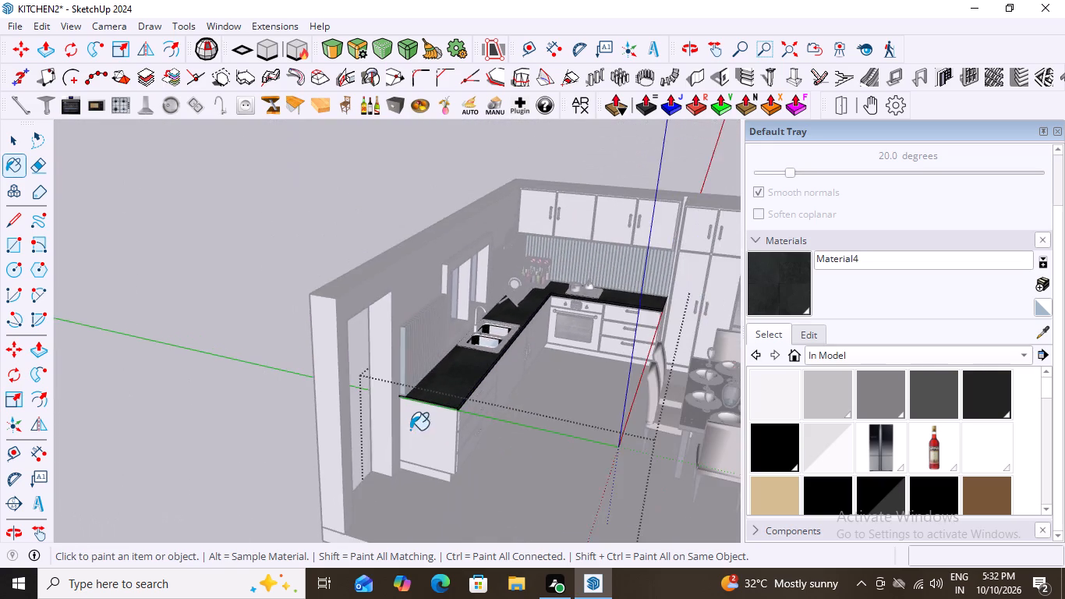
pyautogui.scroll(-2, 410, 430)
pyautogui.scroll(16, 691, 342)
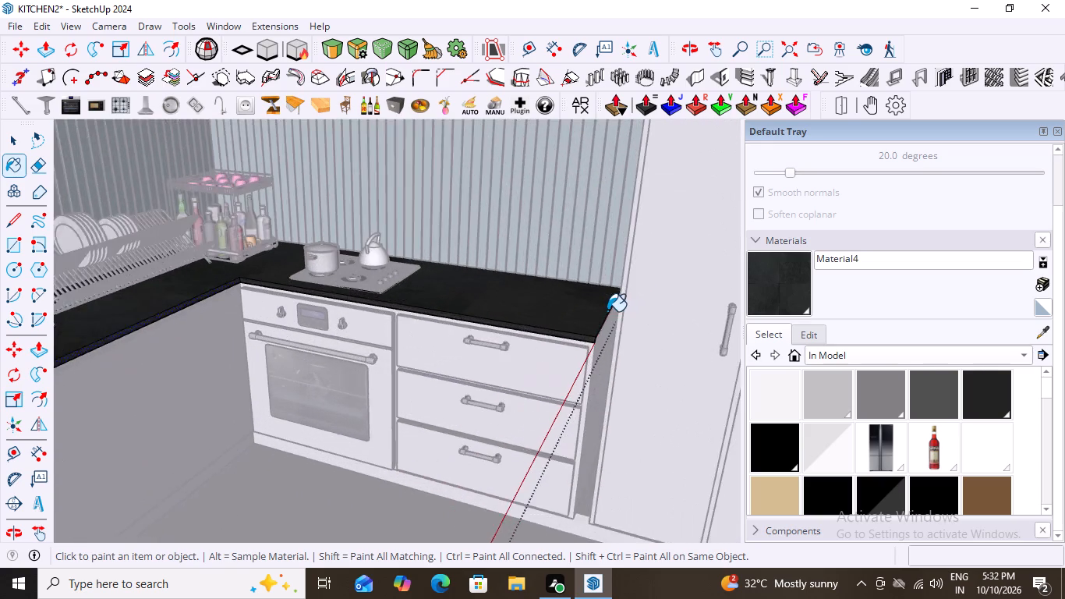
pyautogui.scroll(12, 607, 311)
pyautogui.moveTo(604, 354); pyautogui.dragTo(550, 368, button='middle')
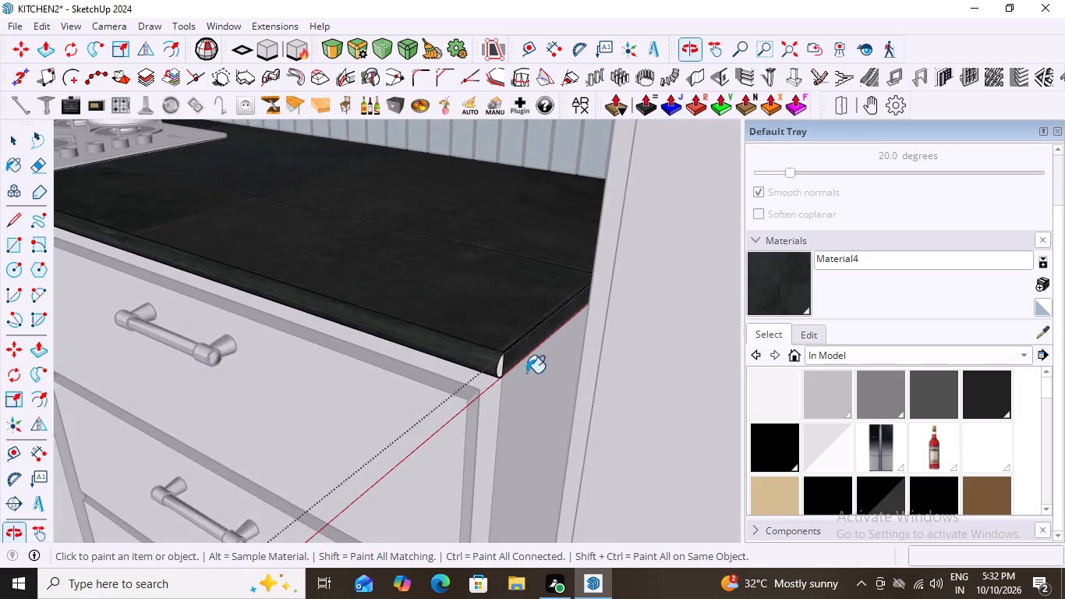
pyautogui.scroll(15, 505, 390)
pyautogui.click(593, 320)
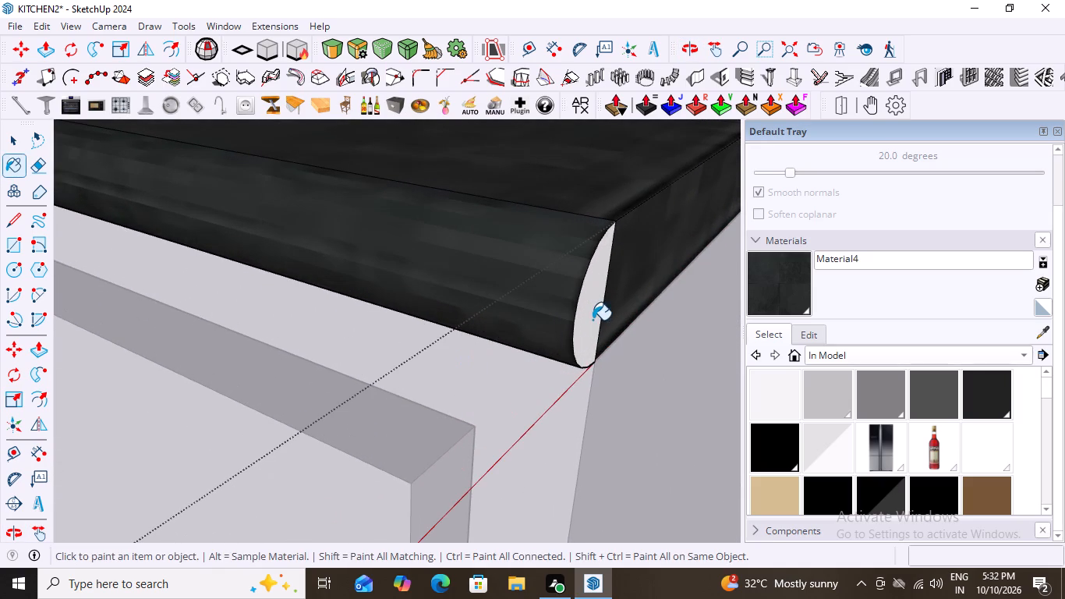
pyautogui.scroll(-10, 534, 332)
pyautogui.scroll(-6, 462, 282)
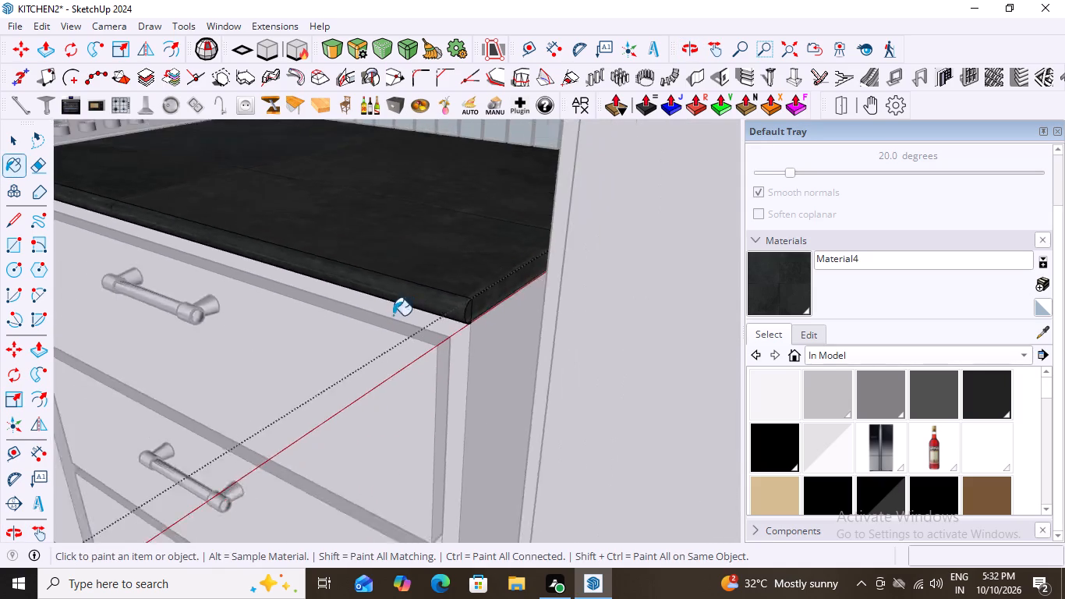
pyautogui.scroll(-20, 393, 315)
pyautogui.scroll(-9, 393, 315)
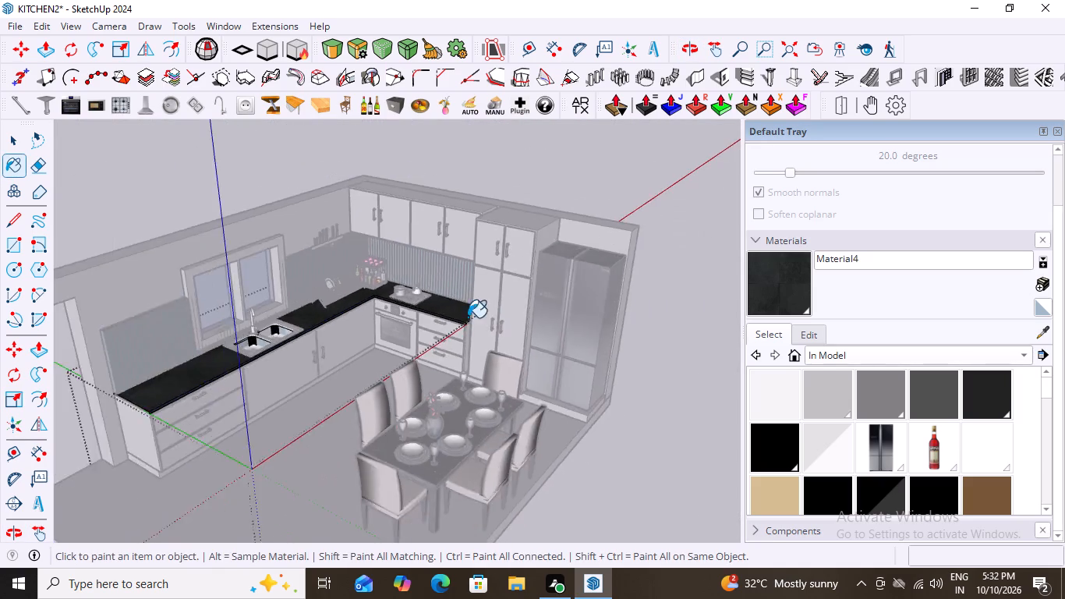
pyautogui.scroll(-11, 468, 317)
pyautogui.press('space')
pyautogui.click(617, 225)
pyautogui.doubleClick(623, 225)
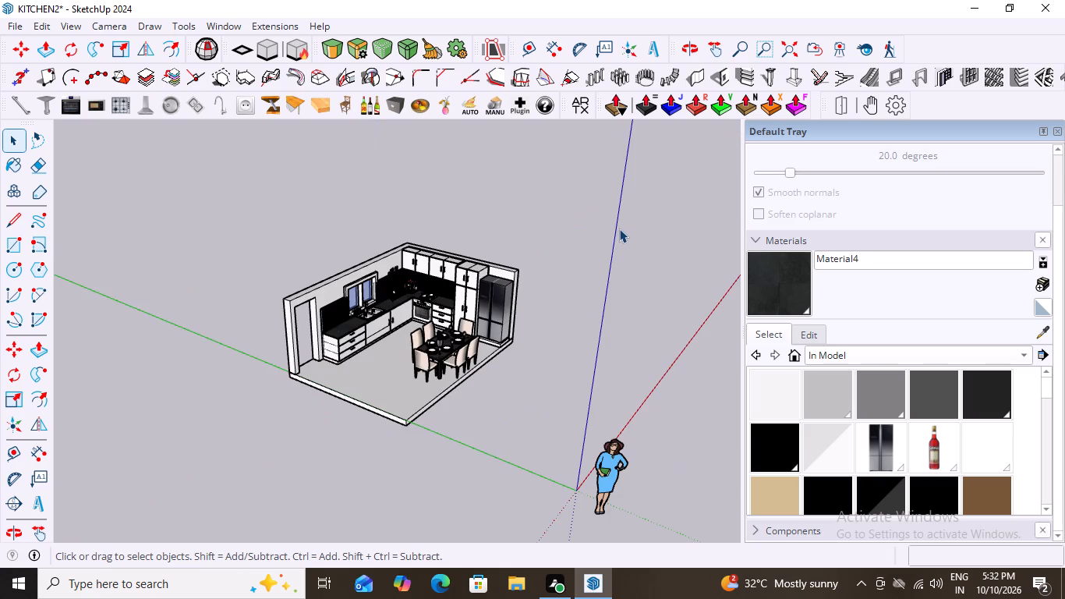
# Examine the kitchen's slatted backsplash, dark countertop and base cabinets from several angles.
pyautogui.scroll(-1, 491, 299)
pyautogui.moveTo(525, 312); pyautogui.dragTo(523, 292, button='middle')
pyautogui.scroll(2, 372, 307)
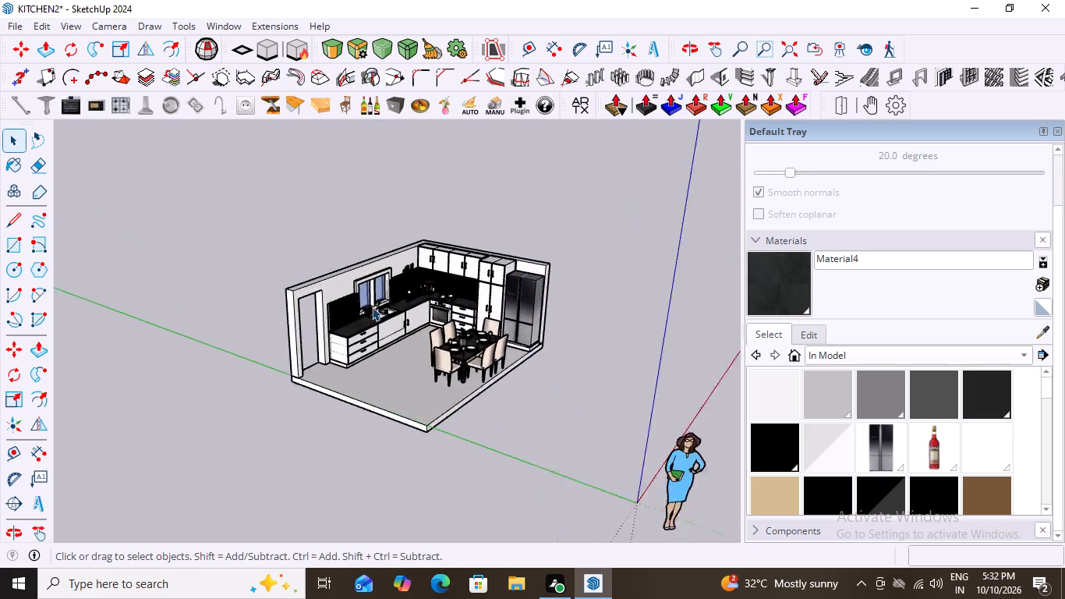
pyautogui.scroll(13, 372, 307)
pyautogui.scroll(-3, 639, 268)
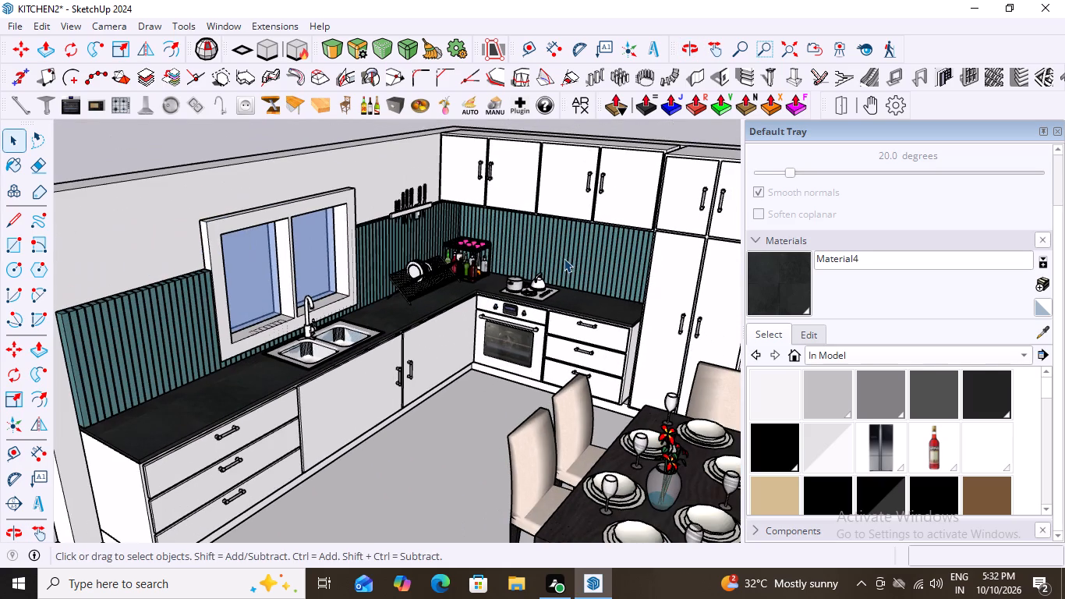
pyautogui.moveTo(463, 347); pyautogui.dragTo(485, 340, button='middle')
pyautogui.scroll(3, 485, 340)
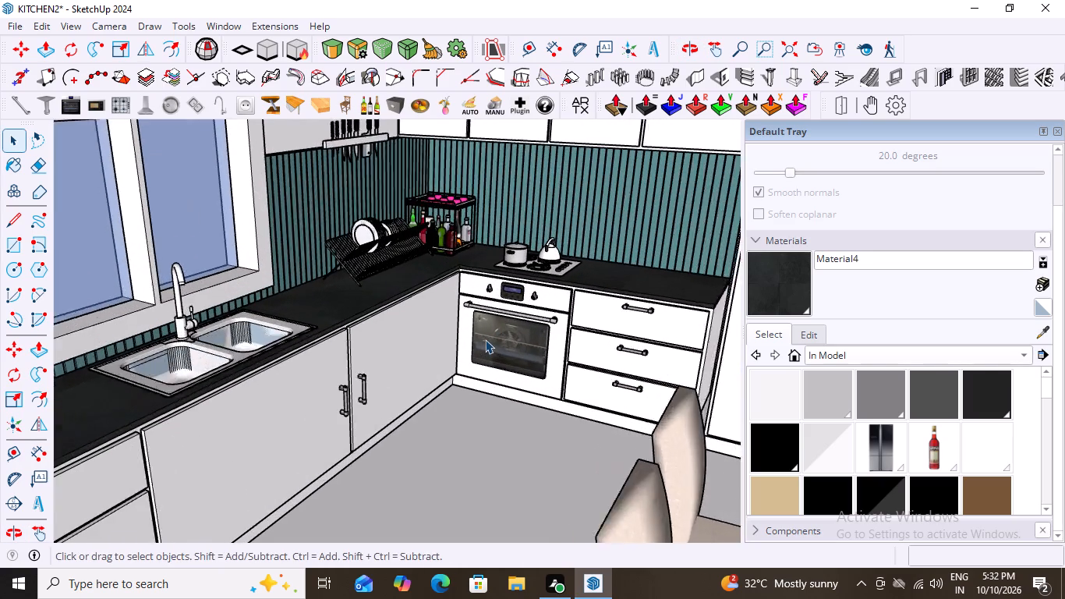
pyautogui.scroll(2, 485, 339)
pyautogui.moveTo(451, 277); pyautogui.dragTo(414, 367, button='middle')
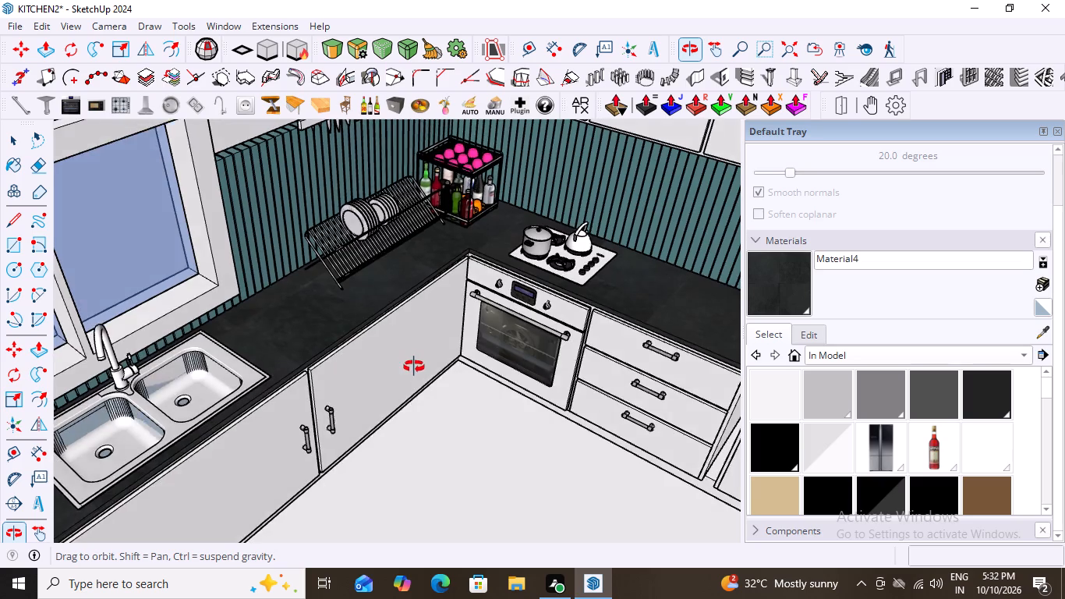
pyautogui.moveTo(414, 367); pyautogui.dragTo(244, 264, button='middle')
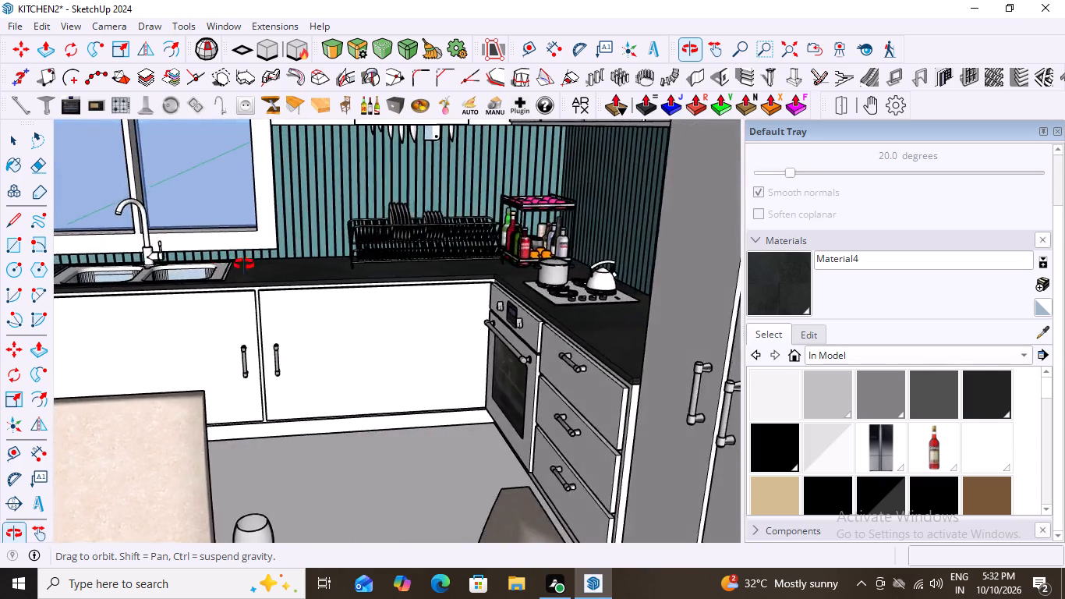
pyautogui.moveTo(244, 264); pyautogui.dragTo(483, 275, button='middle')
pyautogui.scroll(-2, 490, 271)
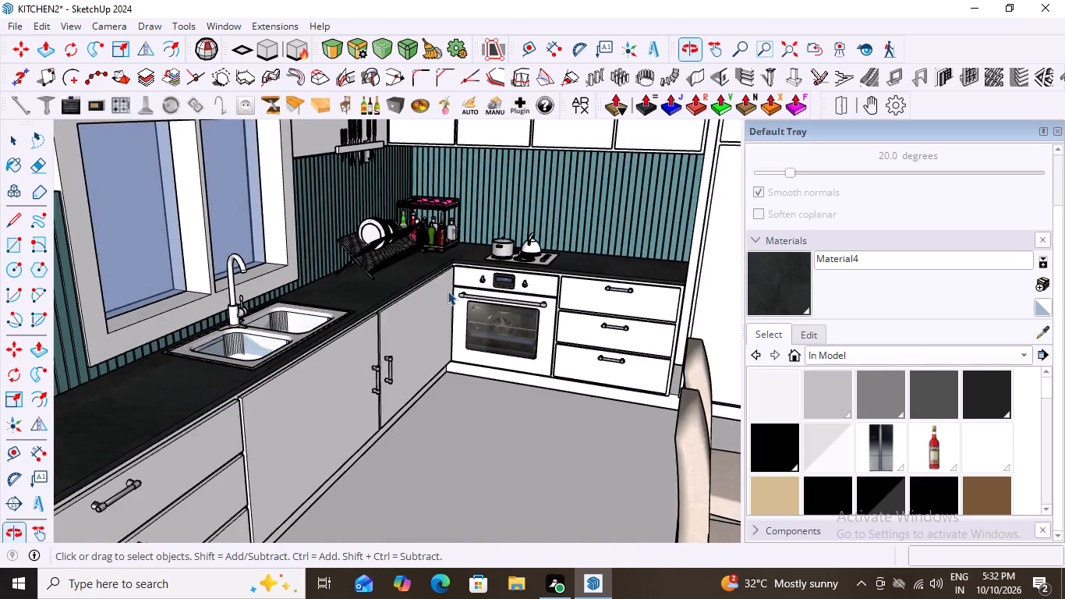
pyautogui.scroll(-4, 448, 291)
pyautogui.moveTo(498, 389); pyautogui.dragTo(437, 392, button='middle')
pyautogui.scroll(3, 175, 360)
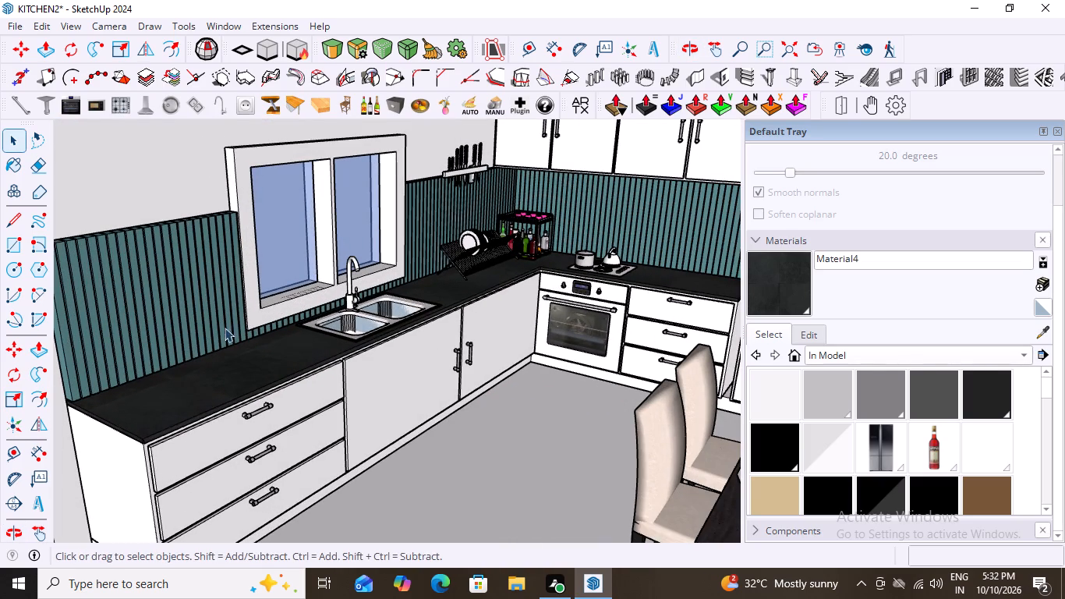
# Paint the whole slatted backsplash with Mosaic Hexagonal Tile from the Tile collection, then clear the selection.
pyautogui.click(182, 285)
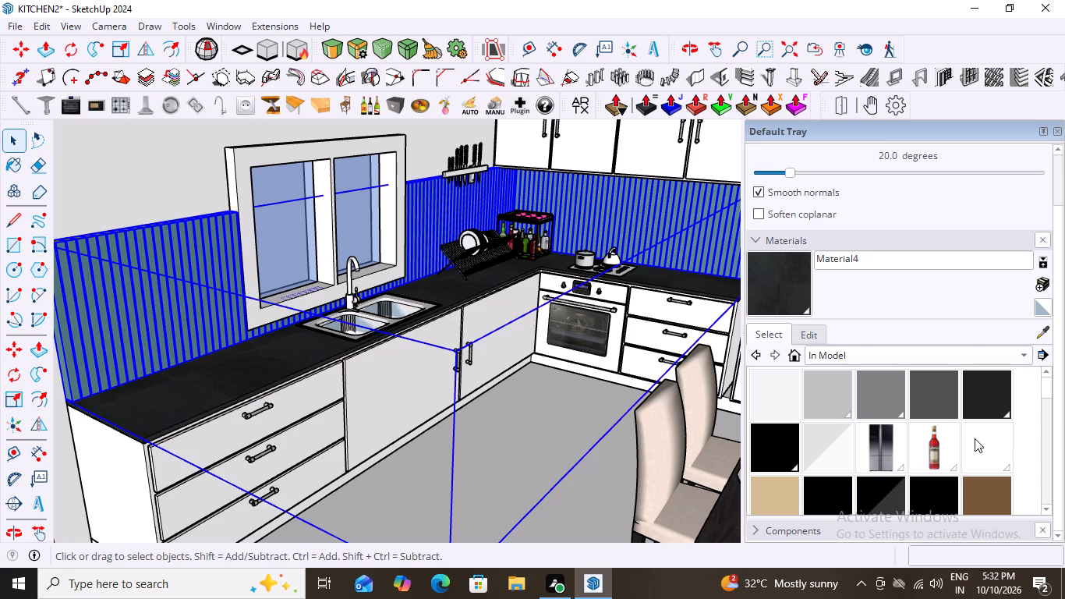
pyautogui.scroll(-3, 975, 438)
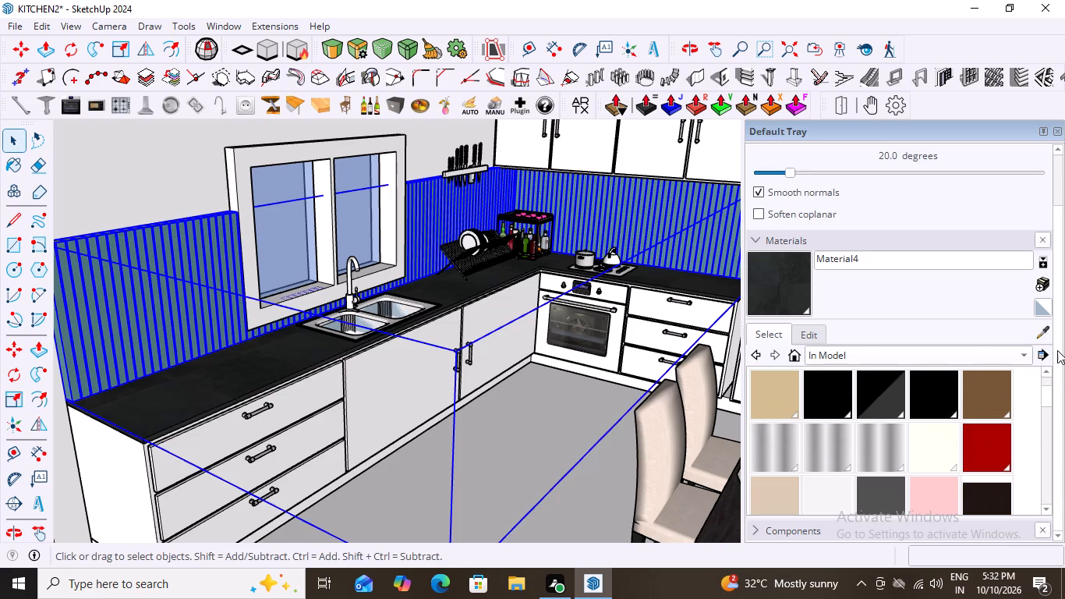
pyautogui.click(1025, 350)
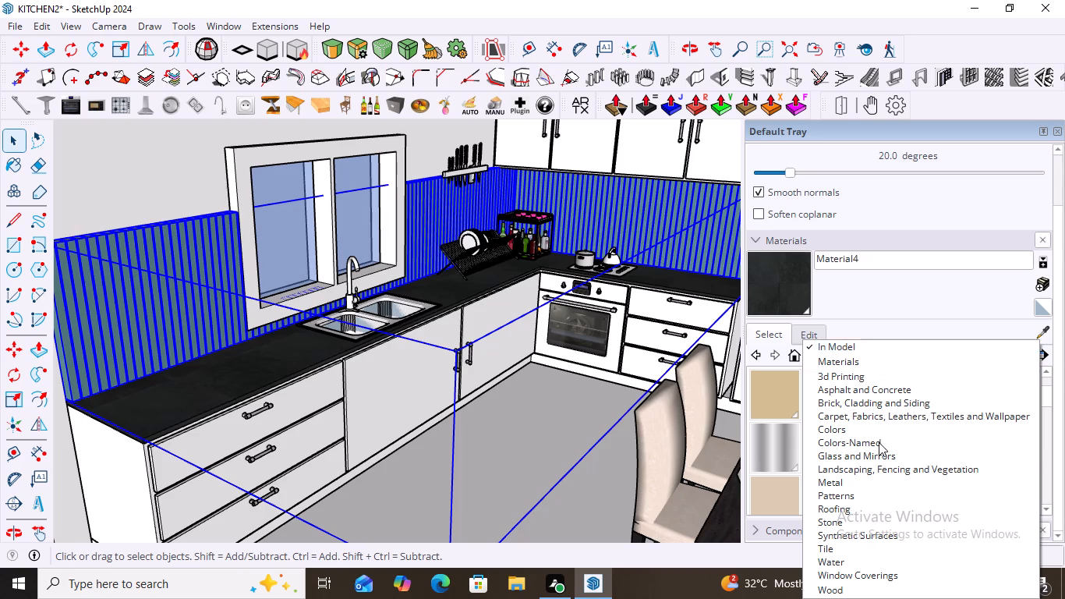
pyautogui.scroll(-3, 869, 424)
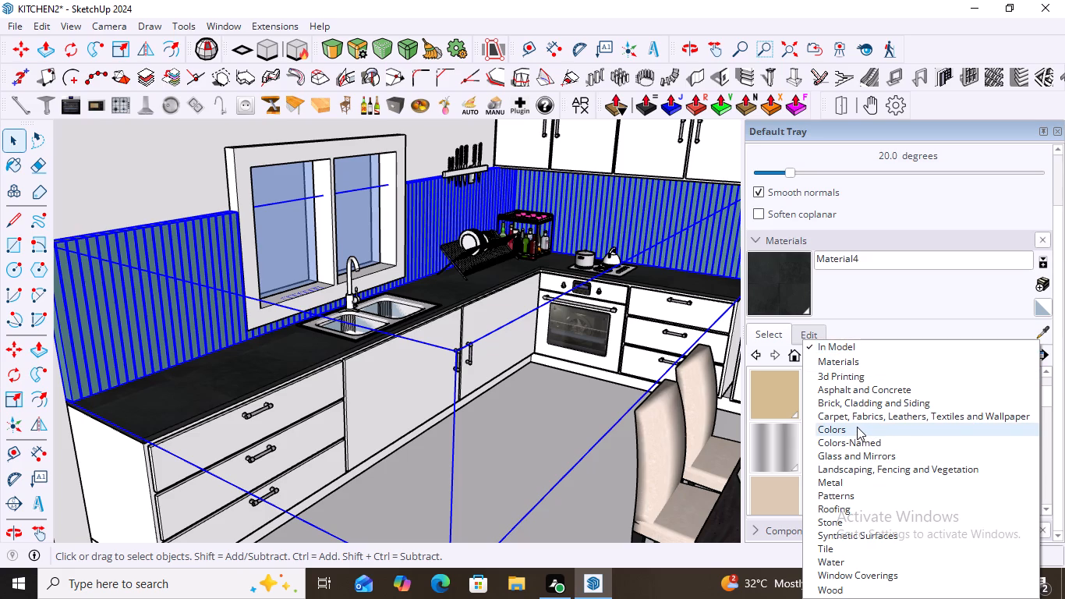
pyautogui.click(837, 548)
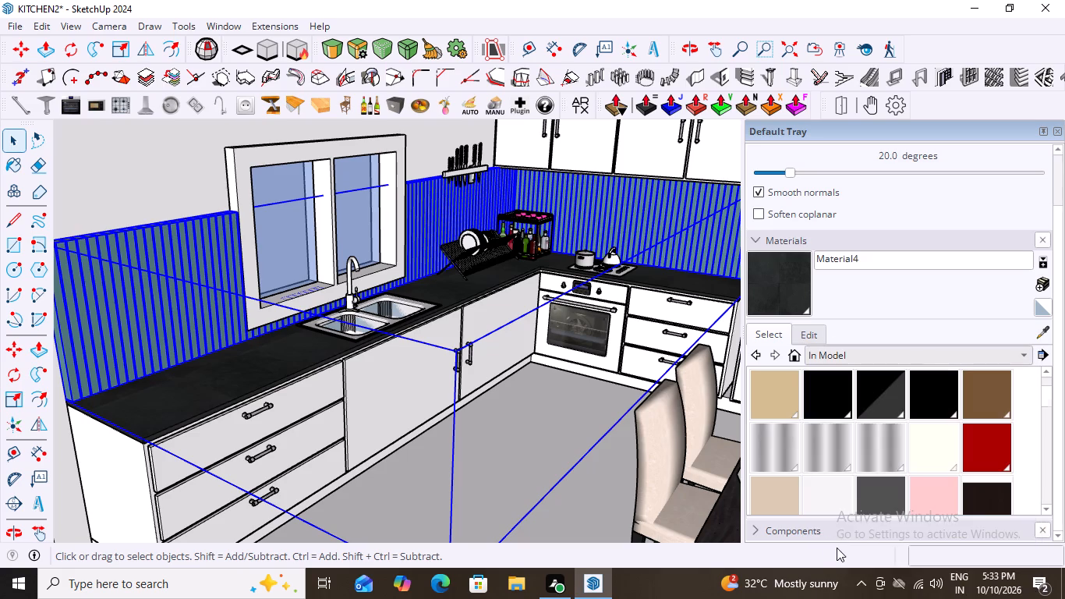
pyautogui.click(886, 498)
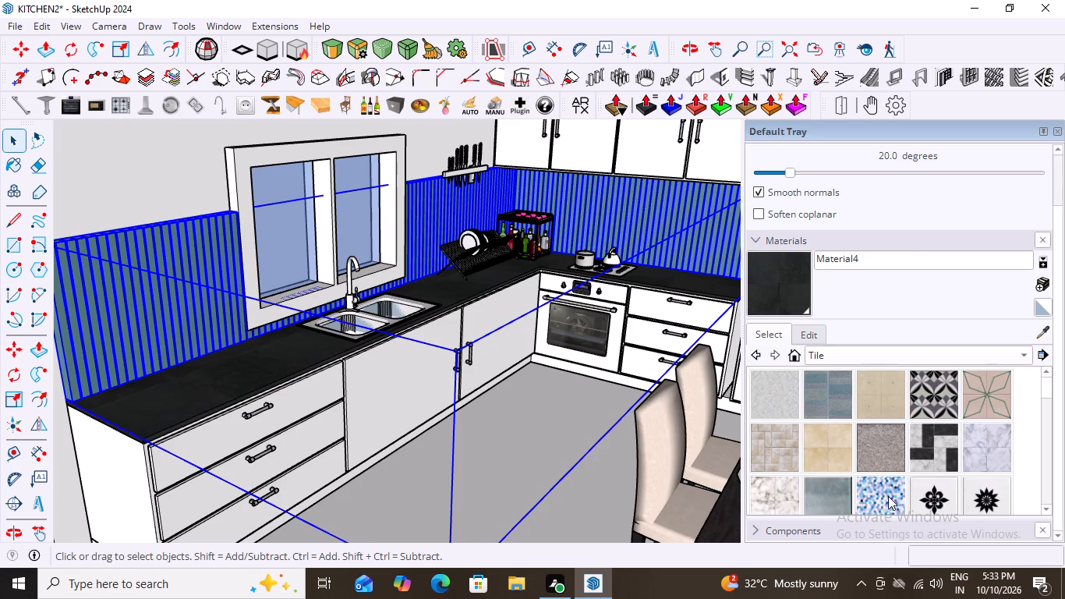
pyautogui.click(166, 291)
pyautogui.scroll(-4, 208, 304)
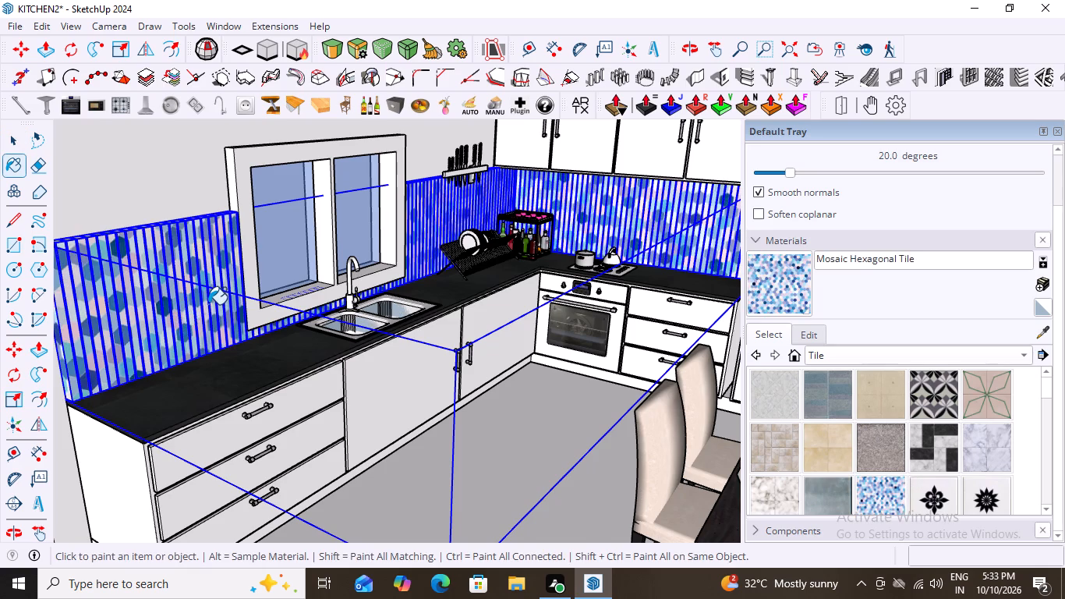
pyautogui.scroll(-2, 208, 304)
pyautogui.scroll(-5, 194, 395)
pyautogui.press('space')
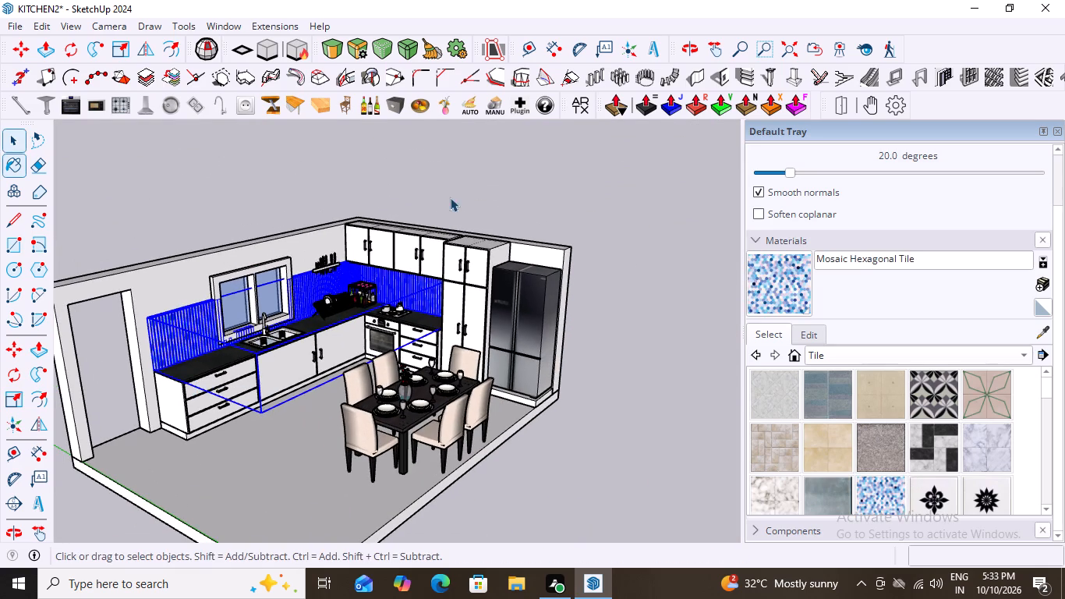
pyautogui.click(473, 169)
# Examine the mosaic-tiled backsplash up close and against the rest of the kitchen.
pyautogui.scroll(16, 152, 361)
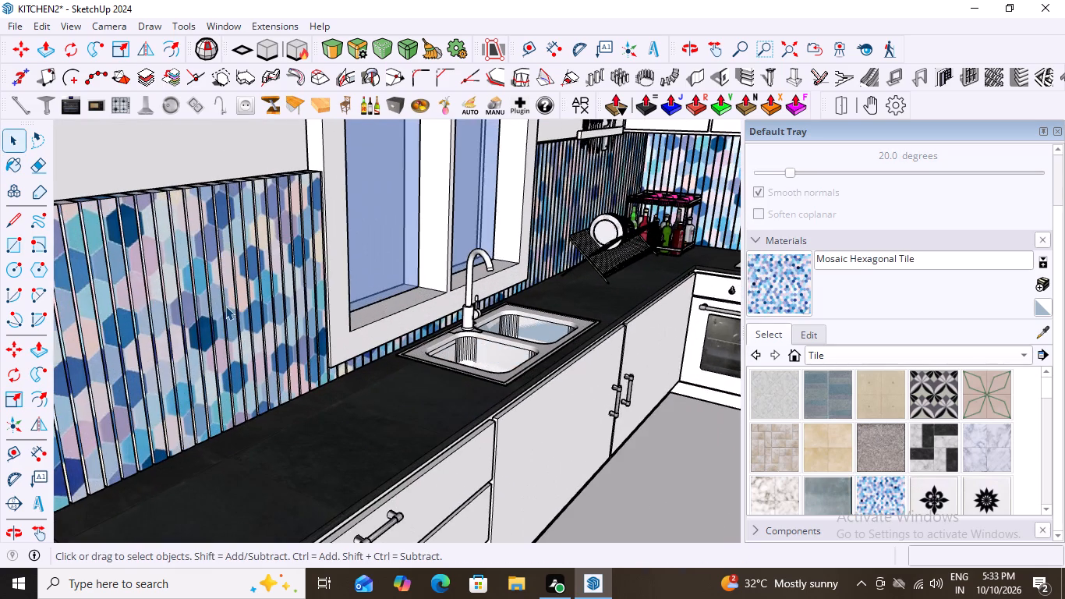
pyautogui.scroll(-4, 225, 306)
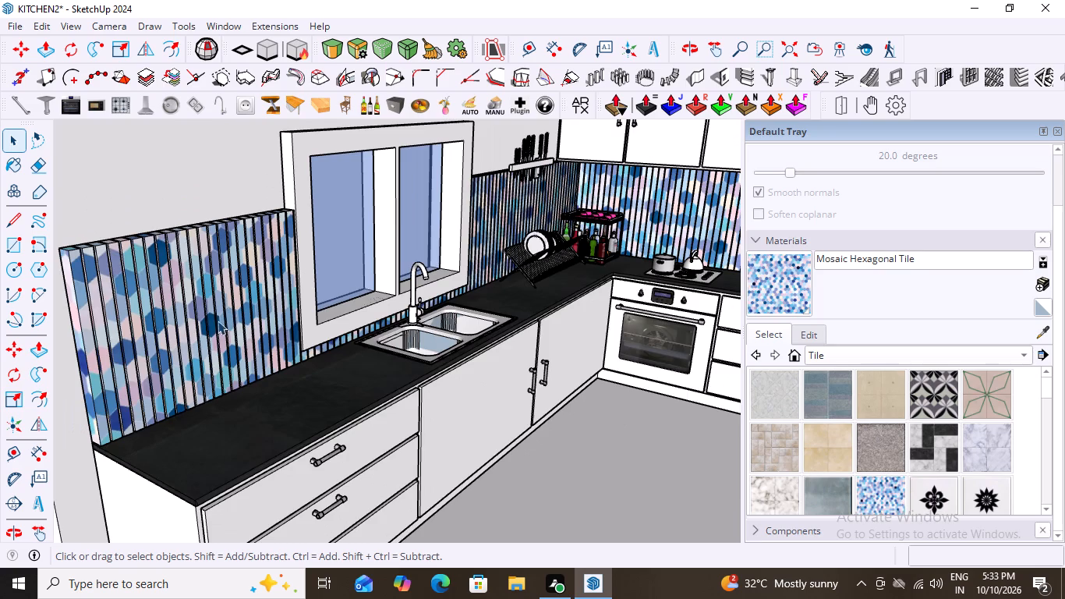
pyautogui.scroll(-16, 217, 321)
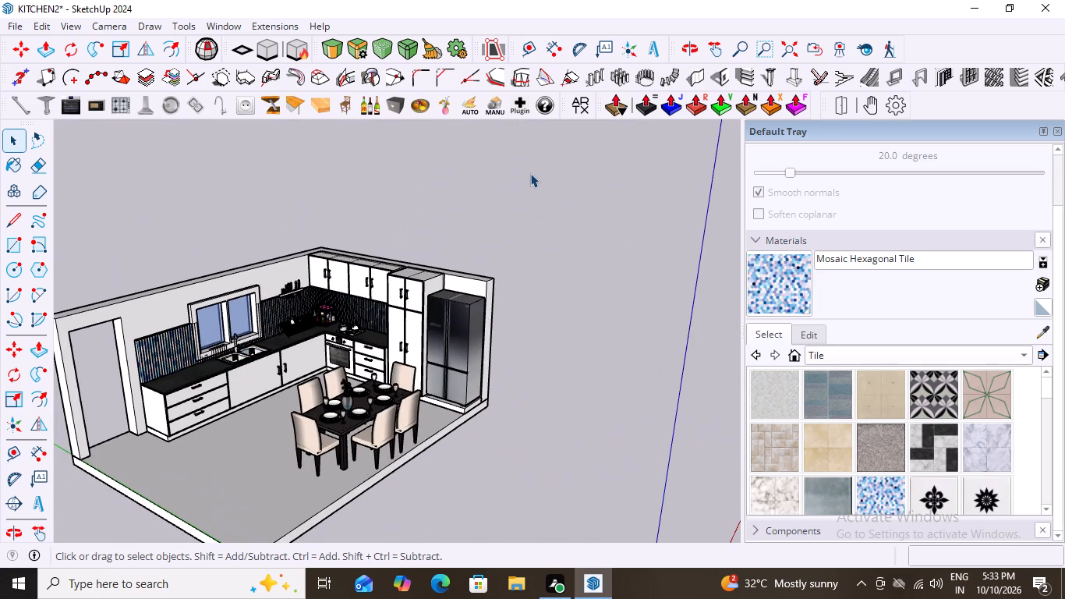
pyautogui.press('space')
pyautogui.doubleClick(527, 212)
pyautogui.scroll(8, 198, 357)
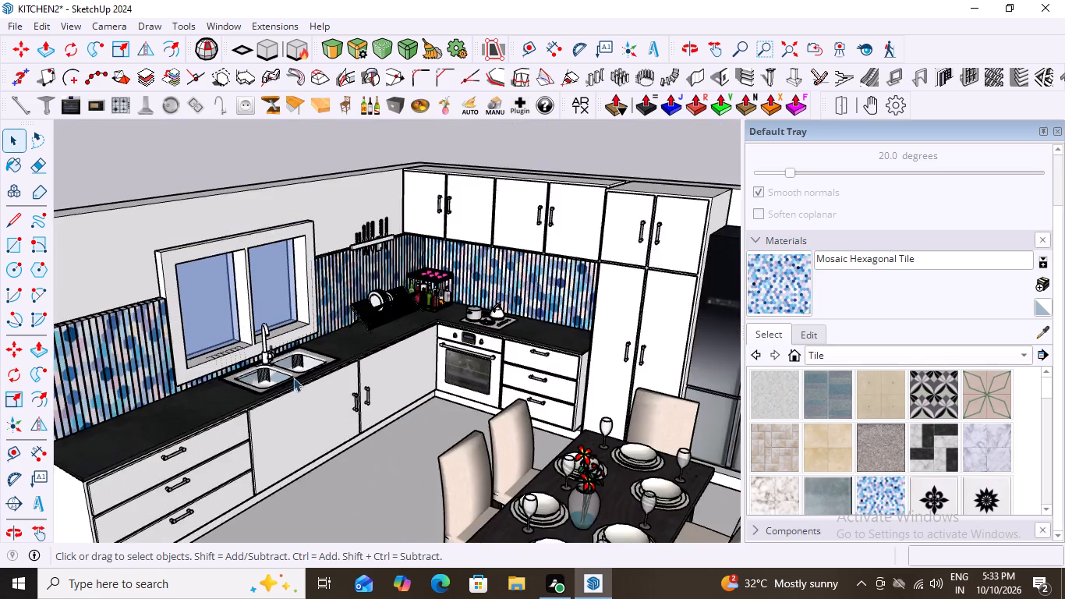
pyautogui.scroll(8, 293, 377)
pyautogui.scroll(-7, 366, 445)
pyautogui.scroll(3, 428, 404)
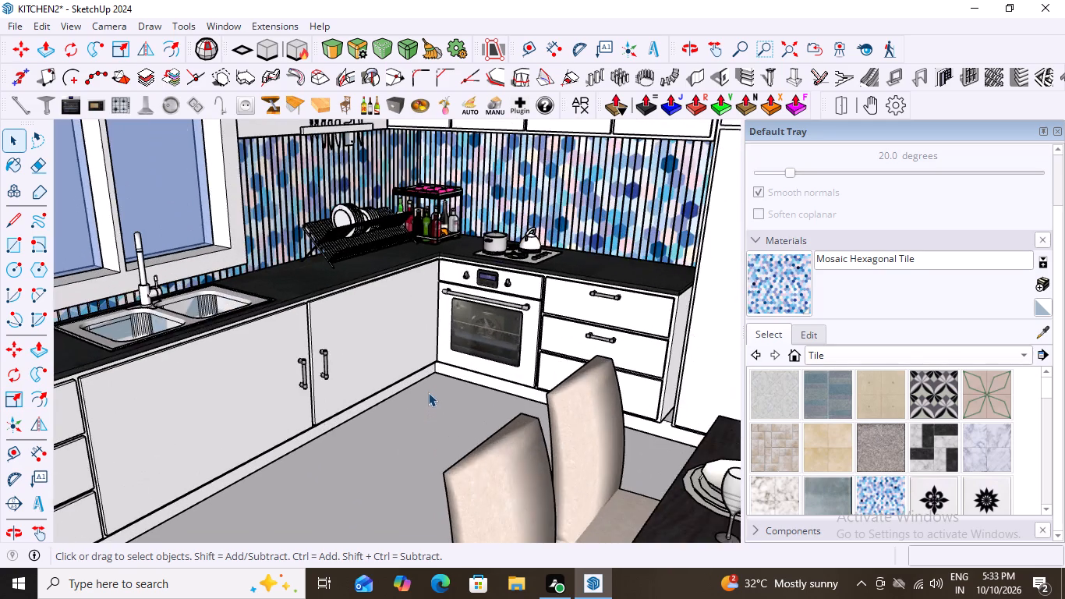
pyautogui.scroll(3, 426, 391)
pyautogui.scroll(-3, 356, 413)
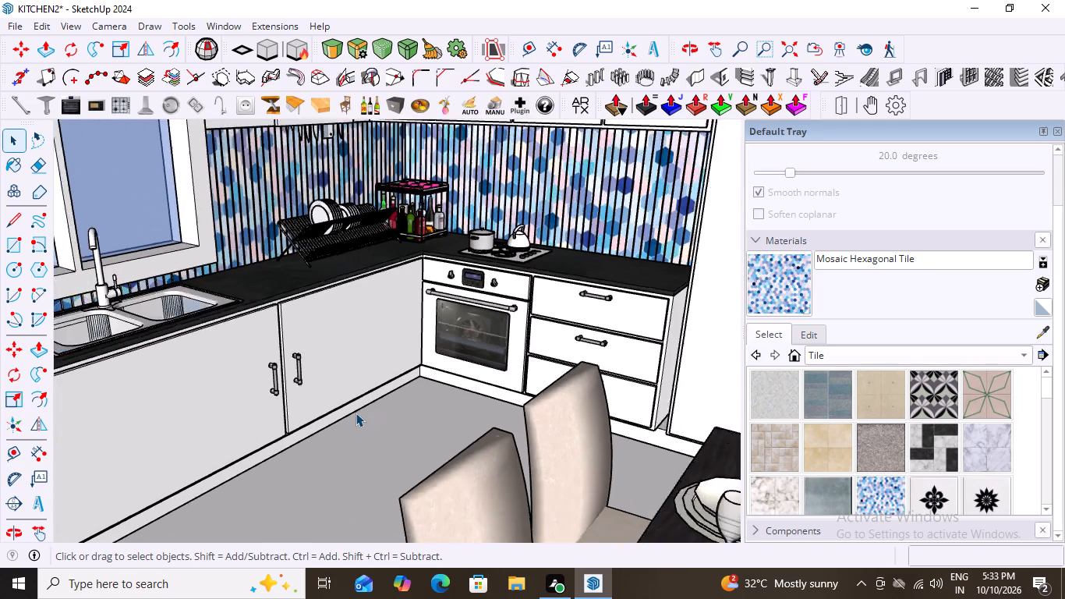
pyautogui.scroll(-2, 356, 413)
pyautogui.scroll(-5, 571, 325)
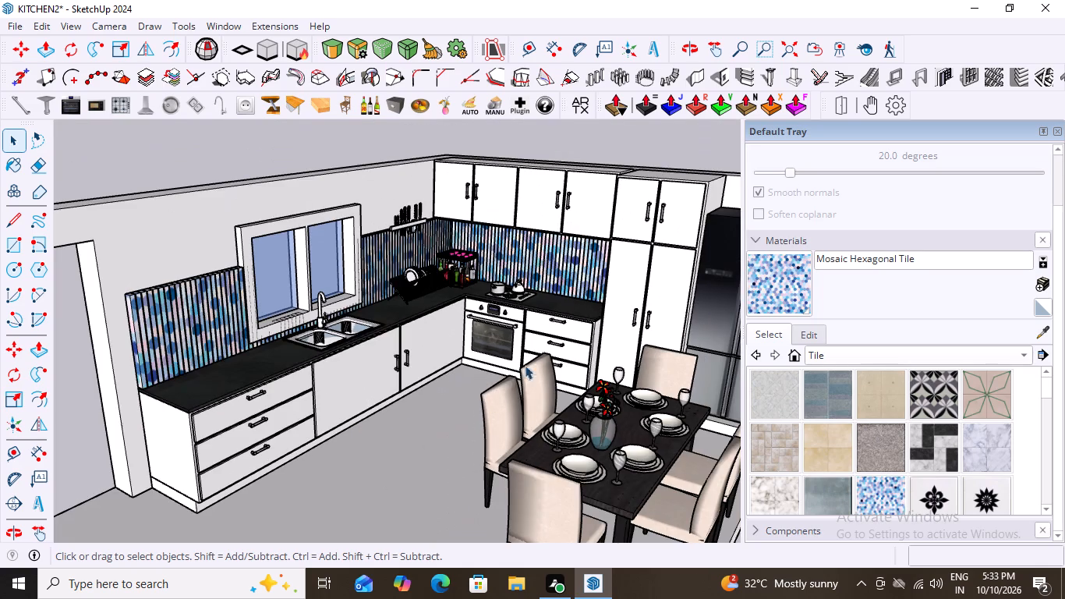
pyautogui.scroll(6, 112, 365)
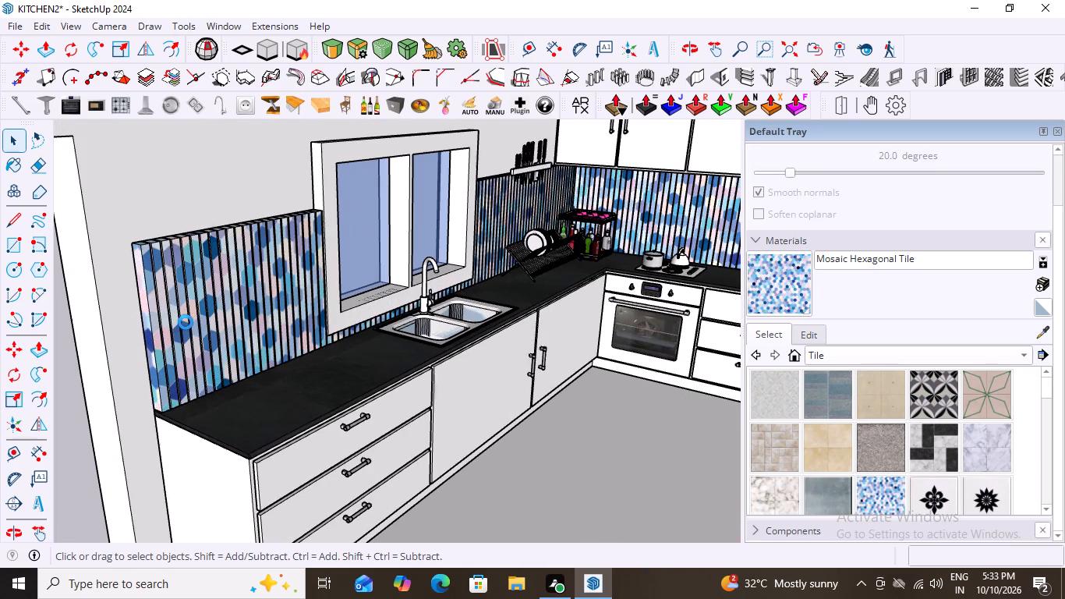
# Select the backsplash, browse the Tile collection for alternative finishes, and clear the selection.
pyautogui.click(186, 322)
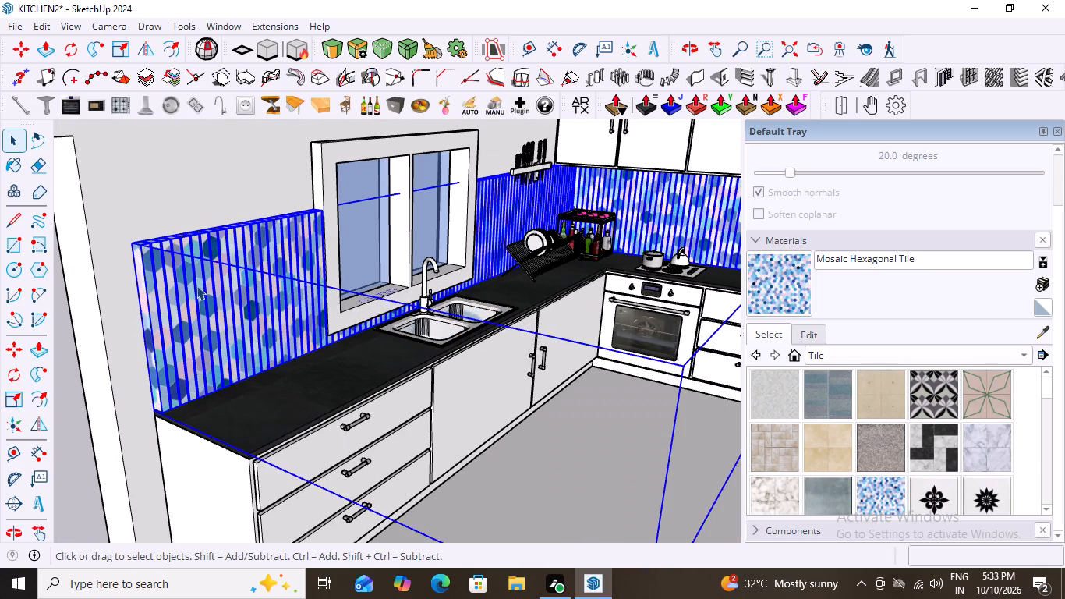
pyautogui.scroll(-5, 147, 327)
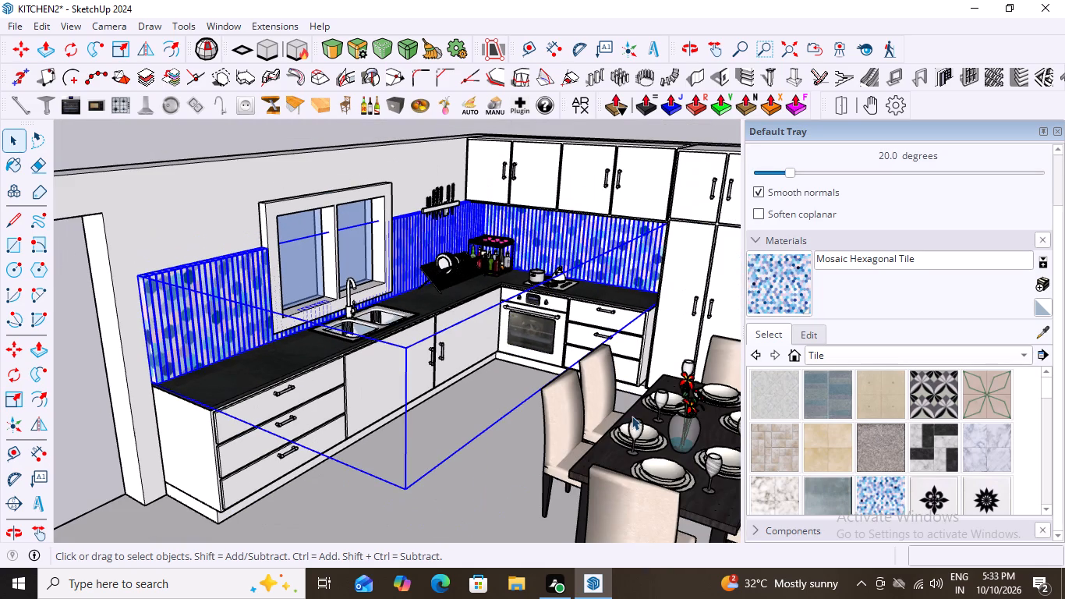
pyautogui.scroll(-3, 808, 420)
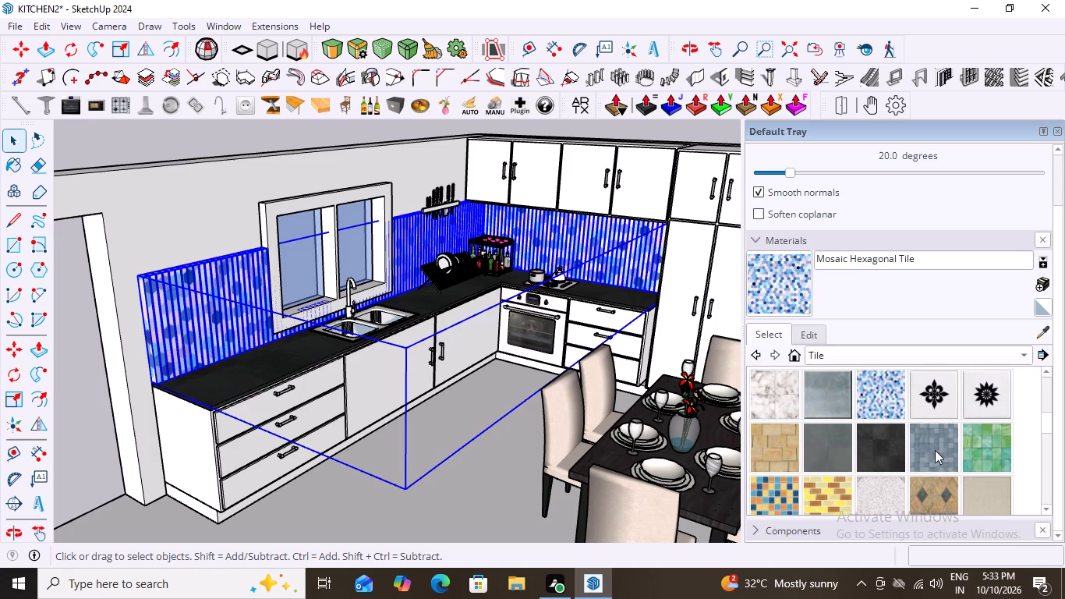
pyautogui.scroll(-3, 859, 476)
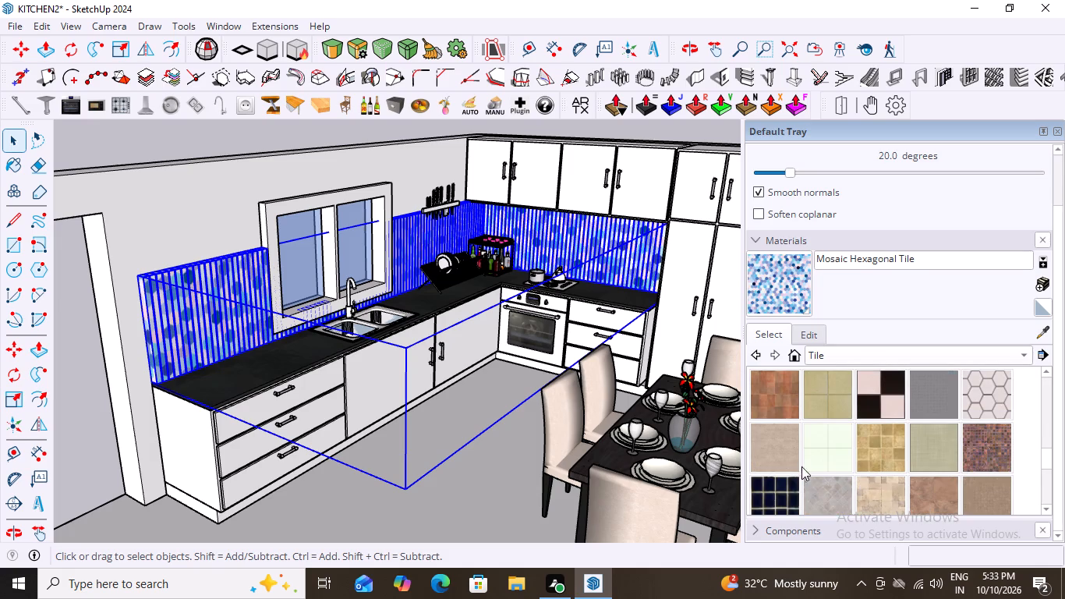
pyautogui.scroll(-5, 826, 456)
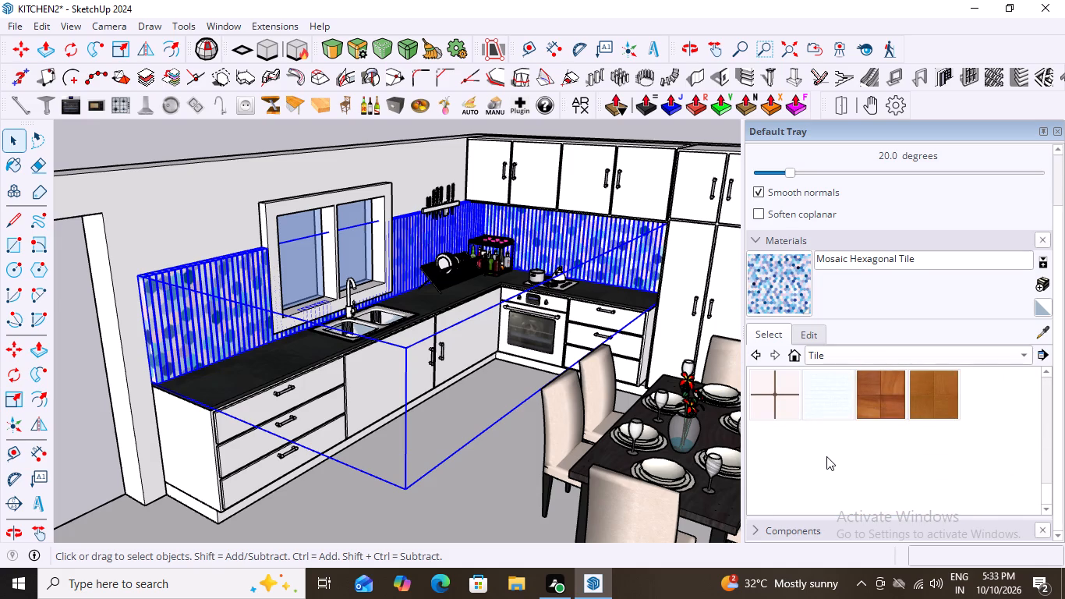
pyautogui.scroll(5, 826, 456)
pyautogui.scroll(-2, 826, 456)
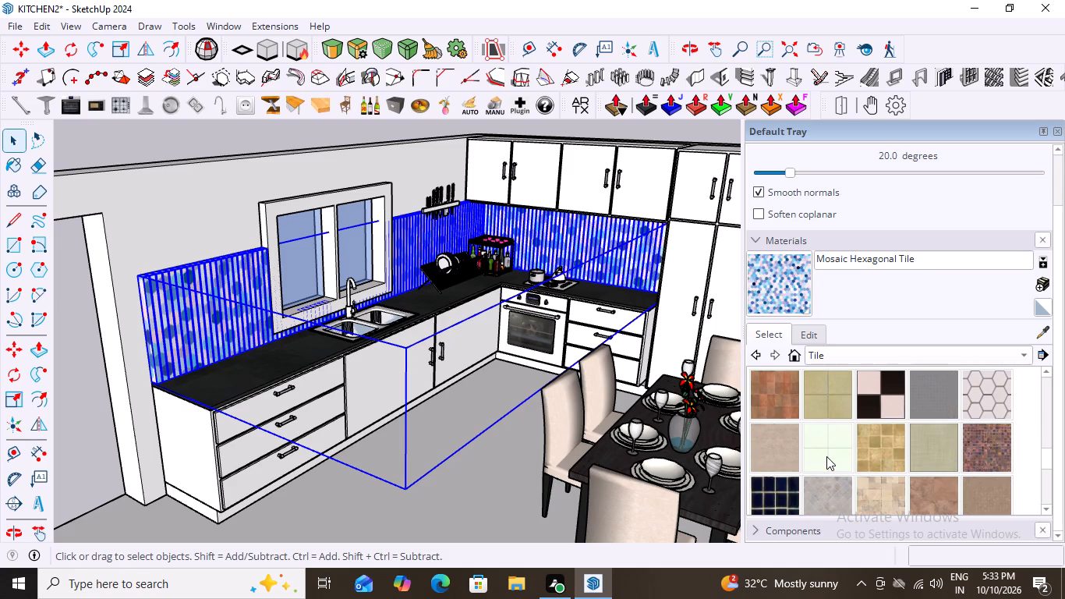
pyautogui.scroll(-3, 826, 456)
pyautogui.scroll(4, 826, 456)
pyautogui.scroll(-3, 826, 456)
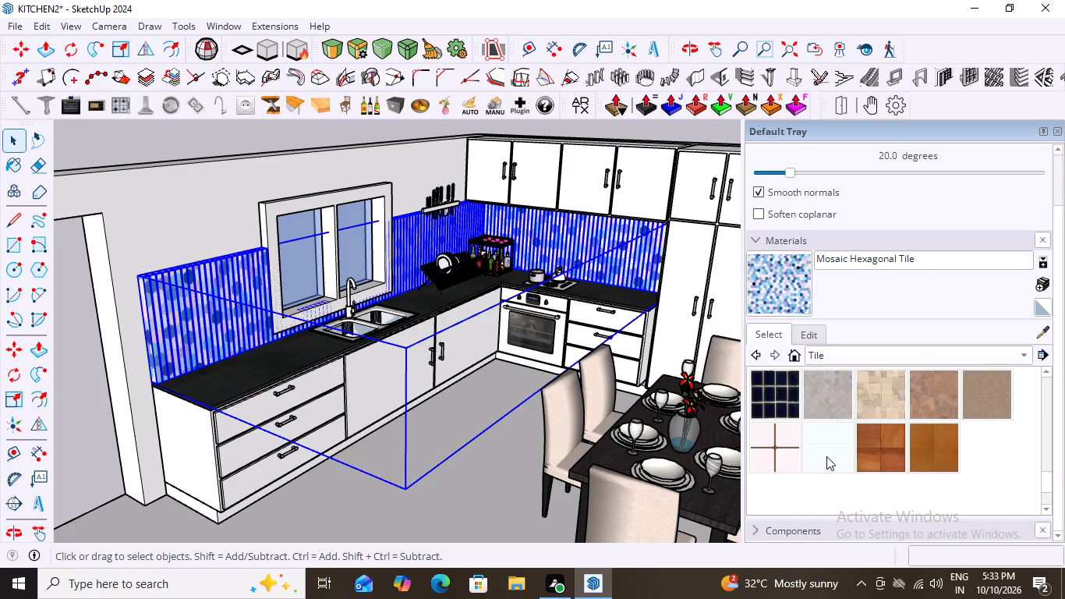
pyautogui.scroll(3, 826, 456)
pyautogui.click(174, 128)
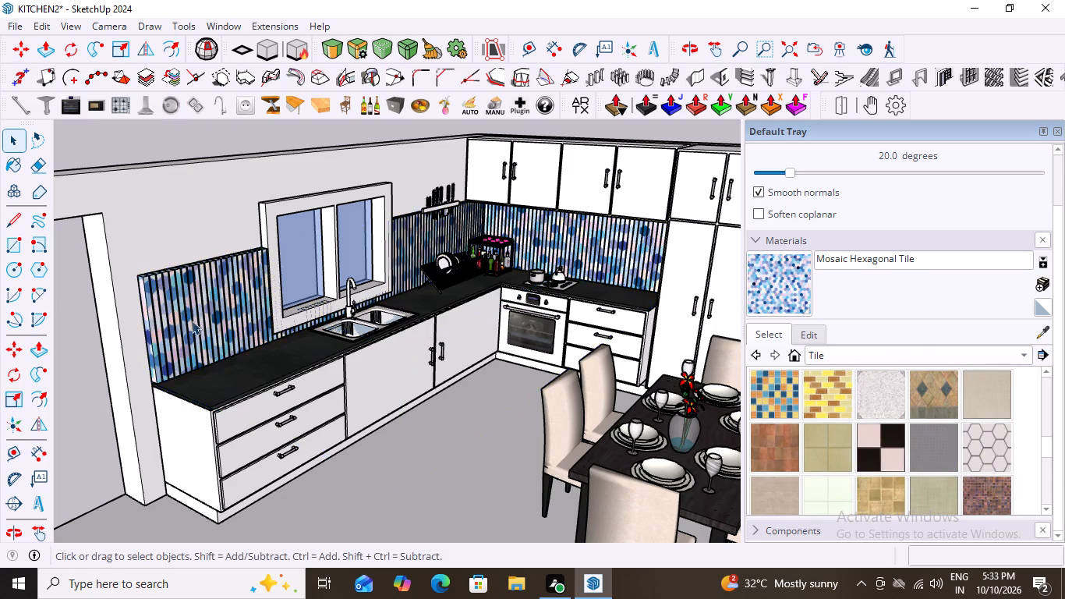
# Review the mosaic backsplash against the countertop and white cabinets from near and far.
pyautogui.scroll(-10, 192, 321)
pyautogui.click(444, 219)
pyautogui.scroll(2, 227, 331)
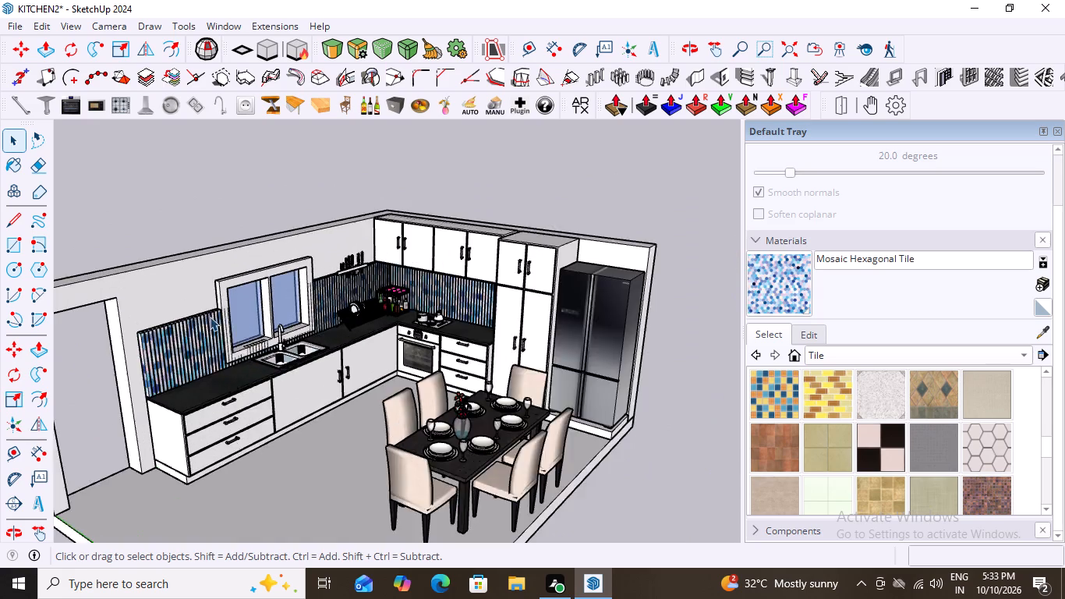
pyautogui.scroll(13, 210, 317)
pyautogui.scroll(-7, 186, 368)
pyautogui.scroll(2, 186, 388)
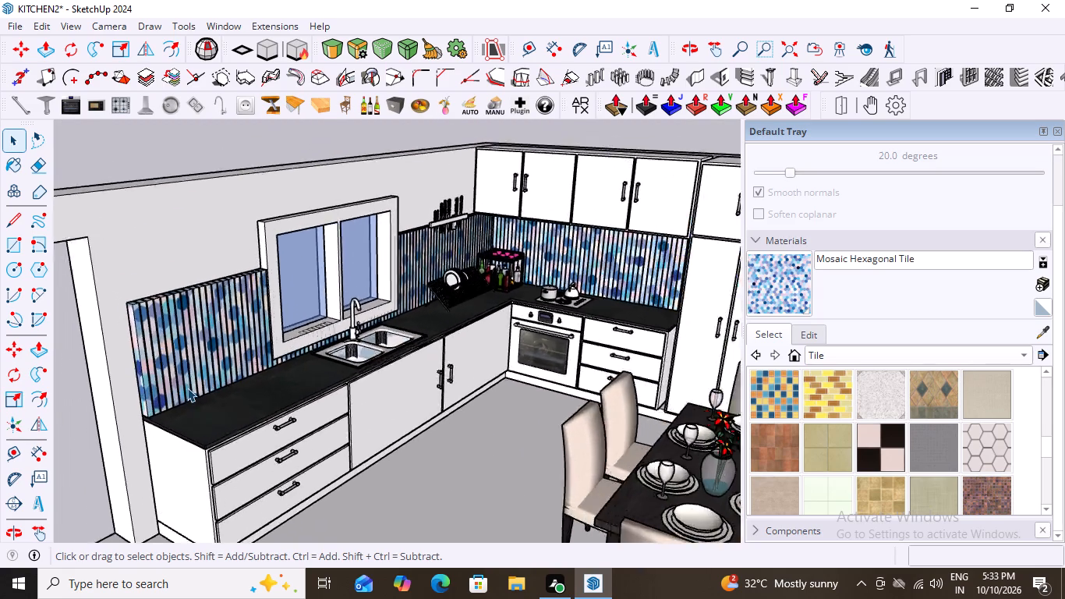
pyautogui.scroll(2, 187, 388)
pyautogui.scroll(-6, 110, 328)
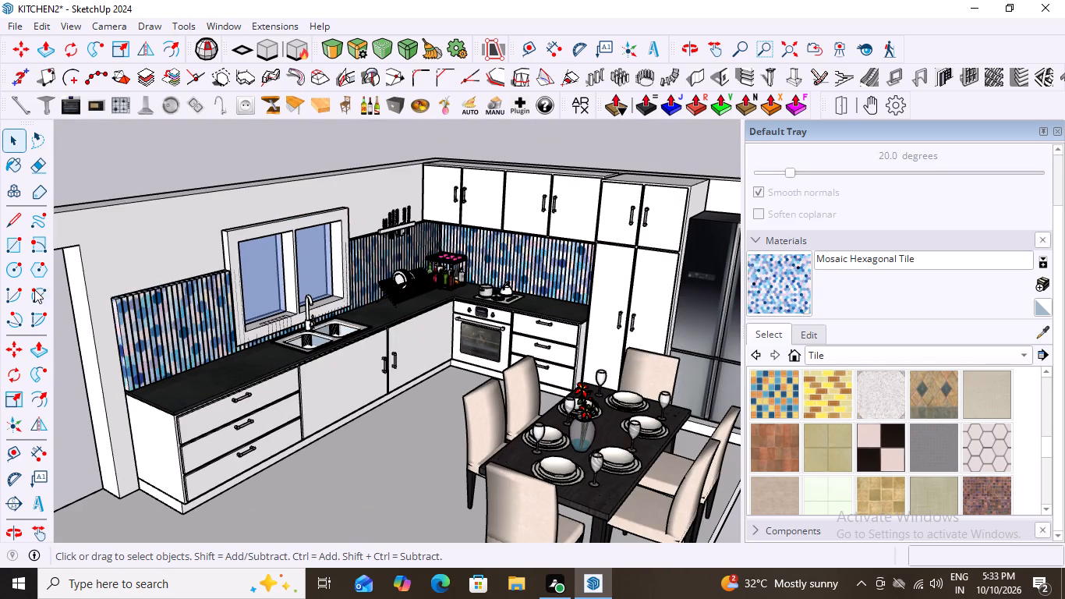
# Review the whole furnished kitchen, including the mosaic backsplash, dining set and room shell, from several angles and distances.
pyautogui.scroll(3, 147, 353)
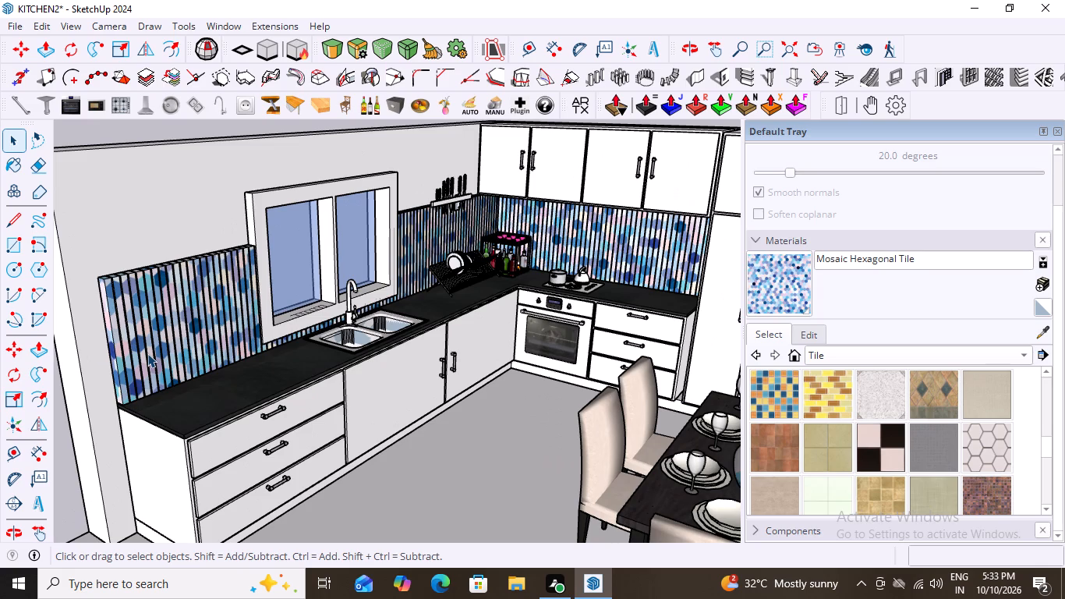
pyautogui.scroll(-7, 153, 343)
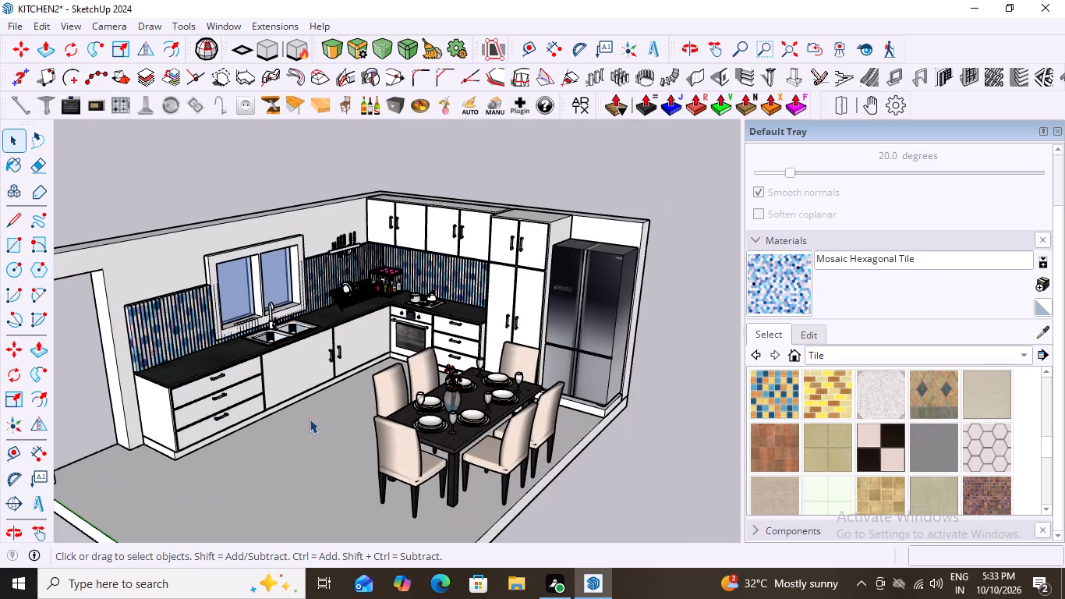
pyautogui.scroll(3, 315, 417)
pyautogui.scroll(-8, 294, 372)
pyautogui.moveTo(430, 414); pyautogui.dragTo(382, 420, button='middle')
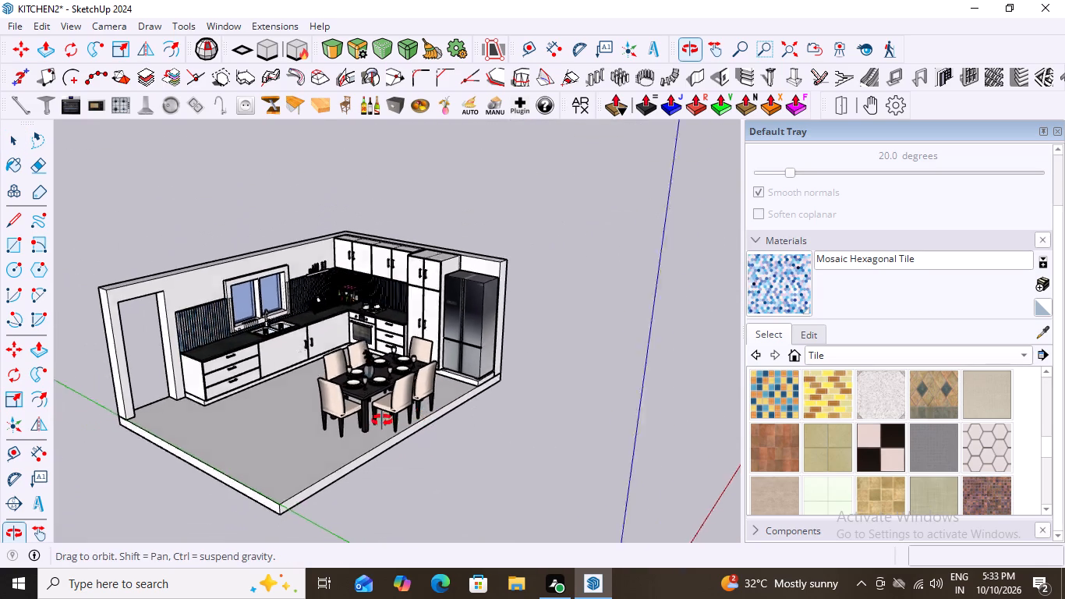
pyautogui.moveTo(382, 420); pyautogui.dragTo(502, 460, button='middle')
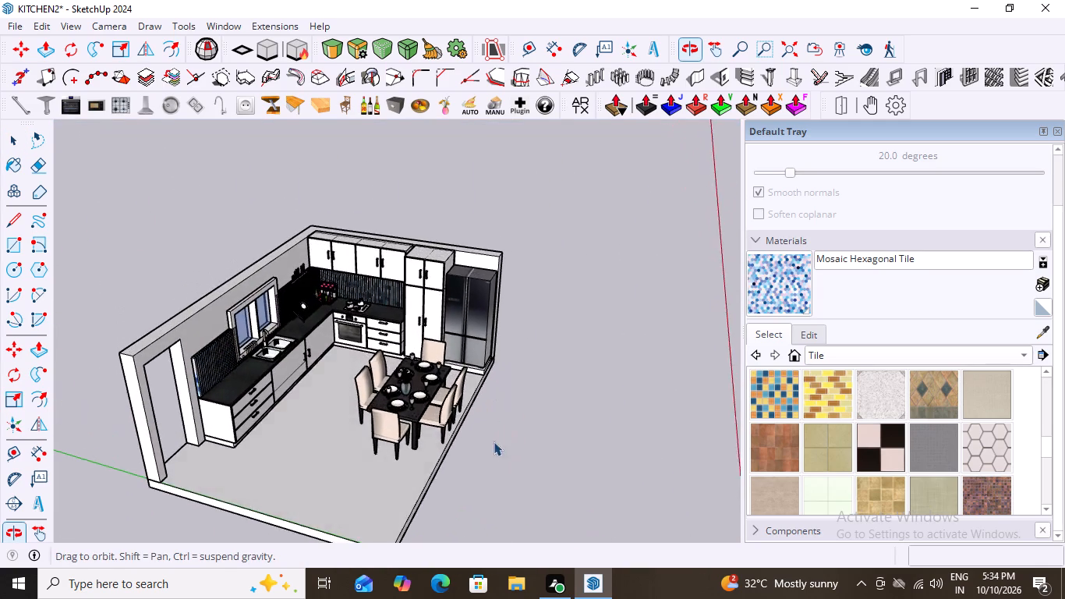
pyautogui.scroll(6, 405, 305)
pyautogui.scroll(-9, 476, 285)
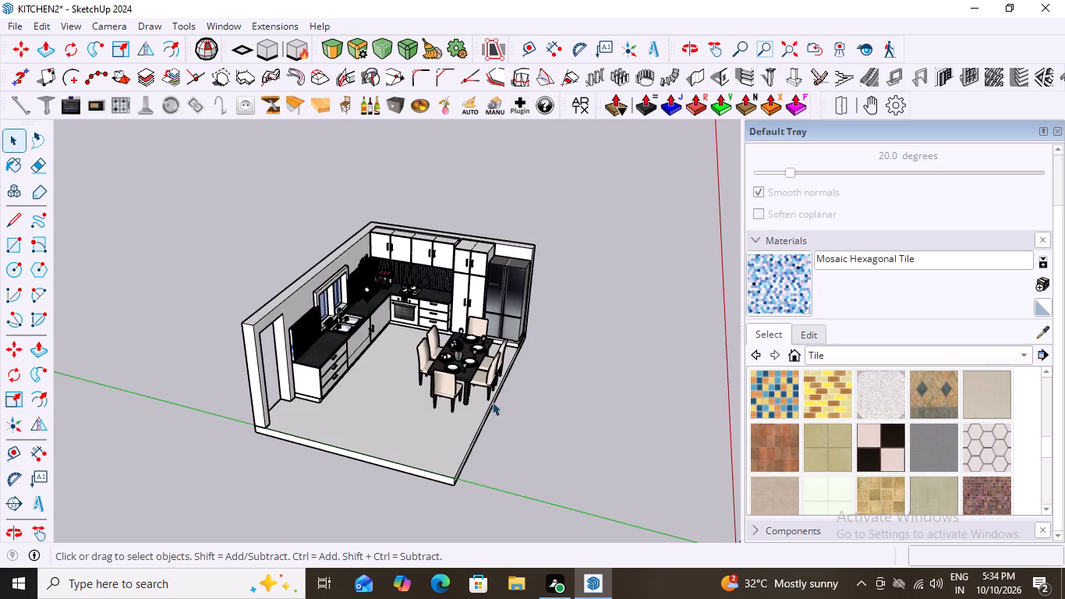
pyautogui.moveTo(491, 402); pyautogui.dragTo(441, 409, button='middle')
pyautogui.scroll(2, 375, 442)
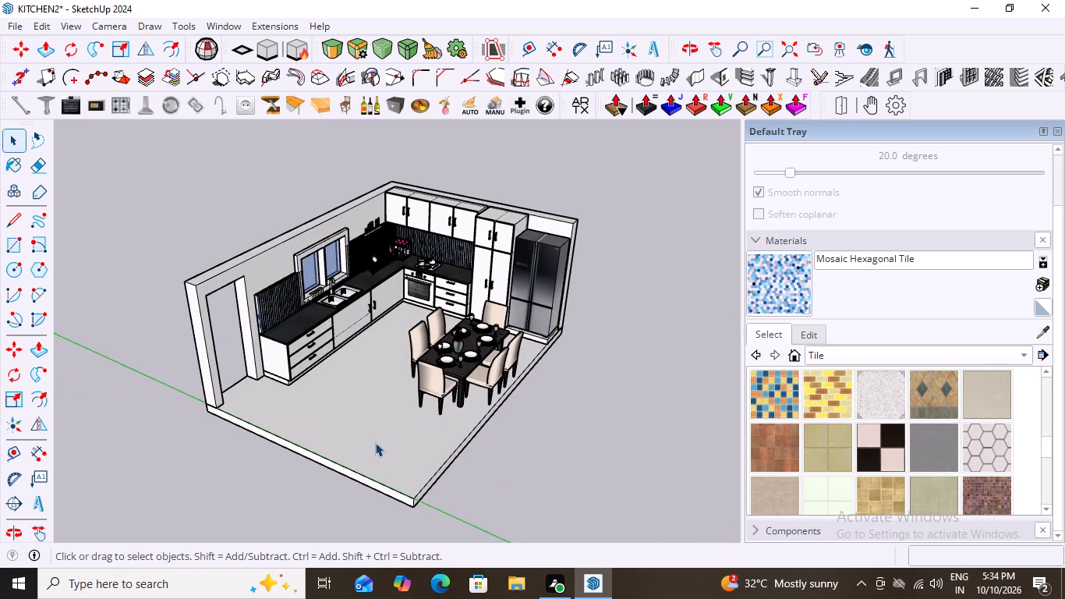
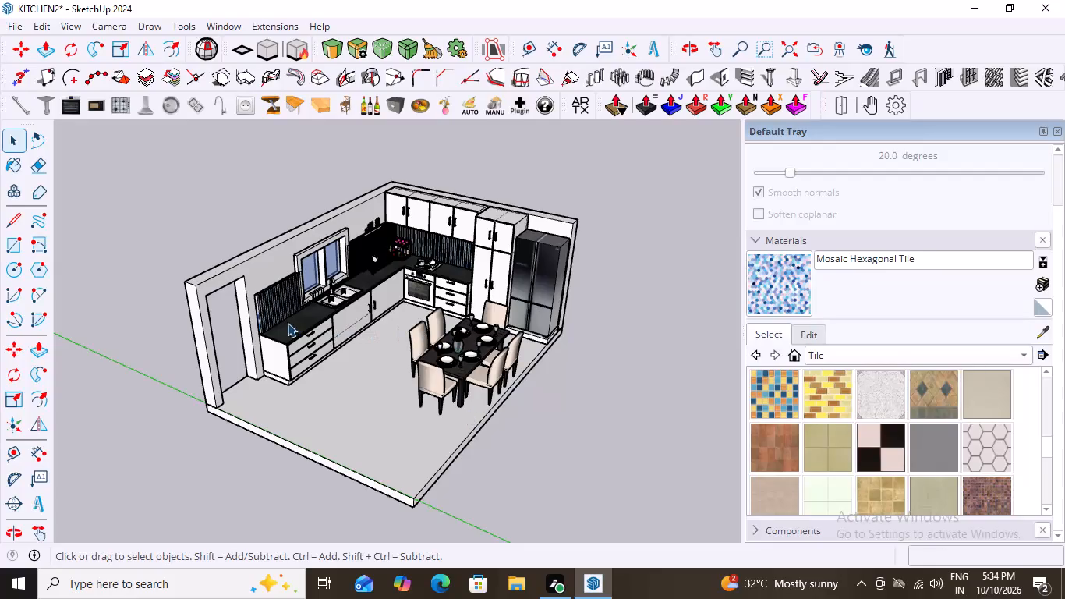
# Review the furnished kitchen with its mosaic backsplash, dining set and fridge from several angles and distances.
pyautogui.scroll(-4, 281, 238)
pyautogui.moveTo(444, 315); pyautogui.dragTo(404, 305, button='middle')
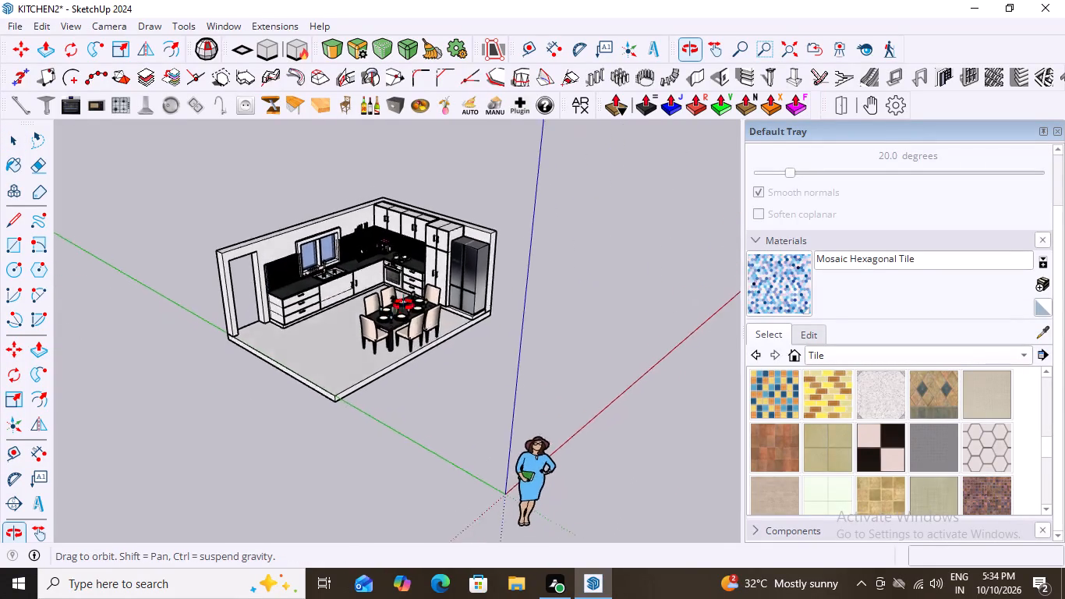
pyautogui.moveTo(404, 305); pyautogui.dragTo(455, 326, button='middle')
pyautogui.scroll(2, 456, 326)
pyautogui.scroll(3, 303, 190)
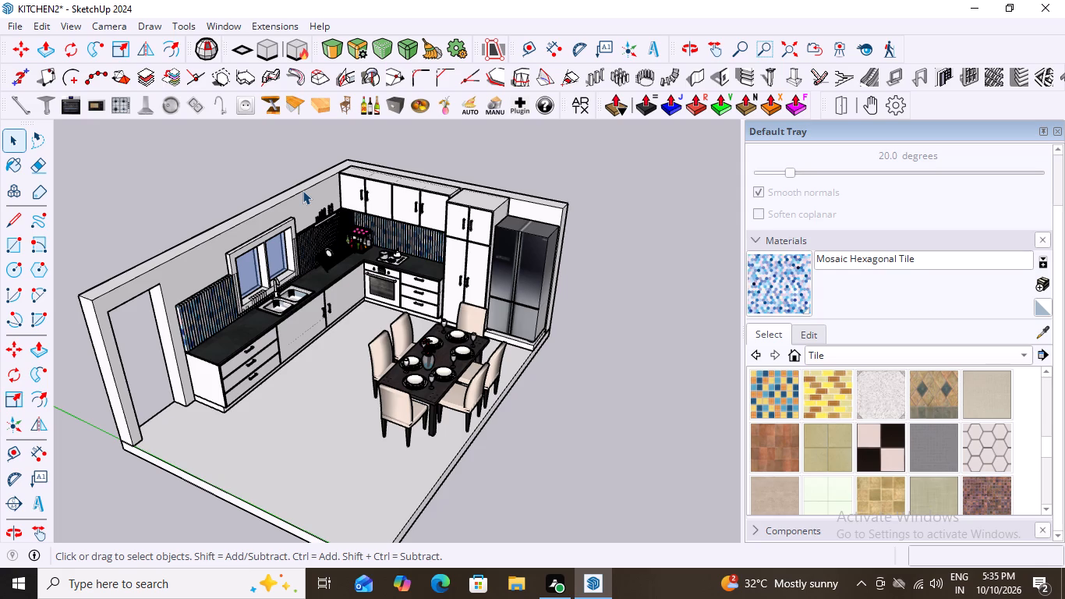
pyautogui.scroll(-6, 327, 271)
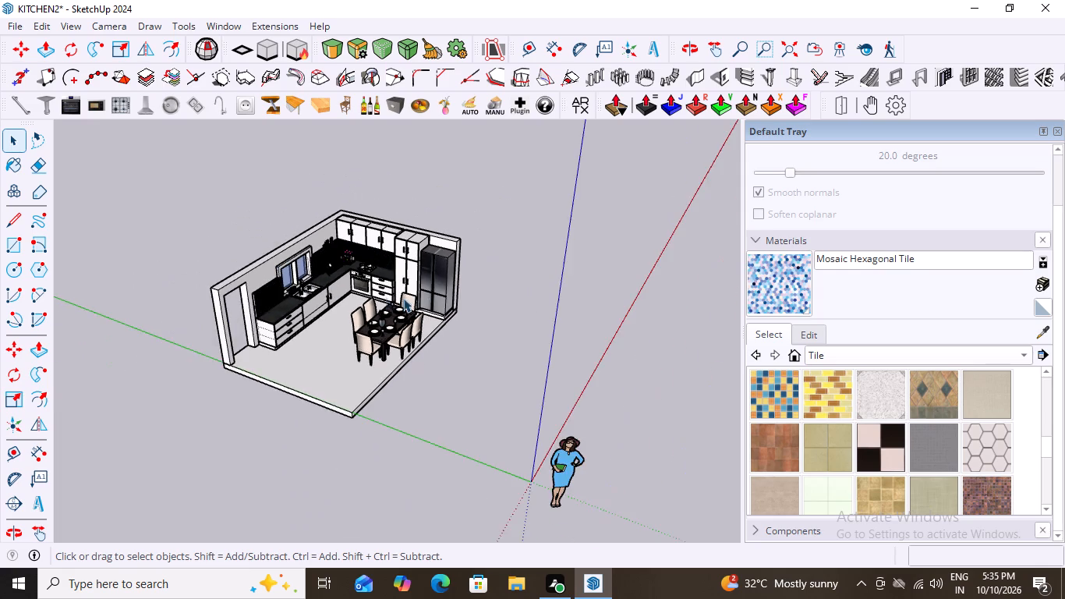
pyautogui.moveTo(444, 296); pyautogui.dragTo(174, 259, button='middle')
pyautogui.scroll(2, 402, 323)
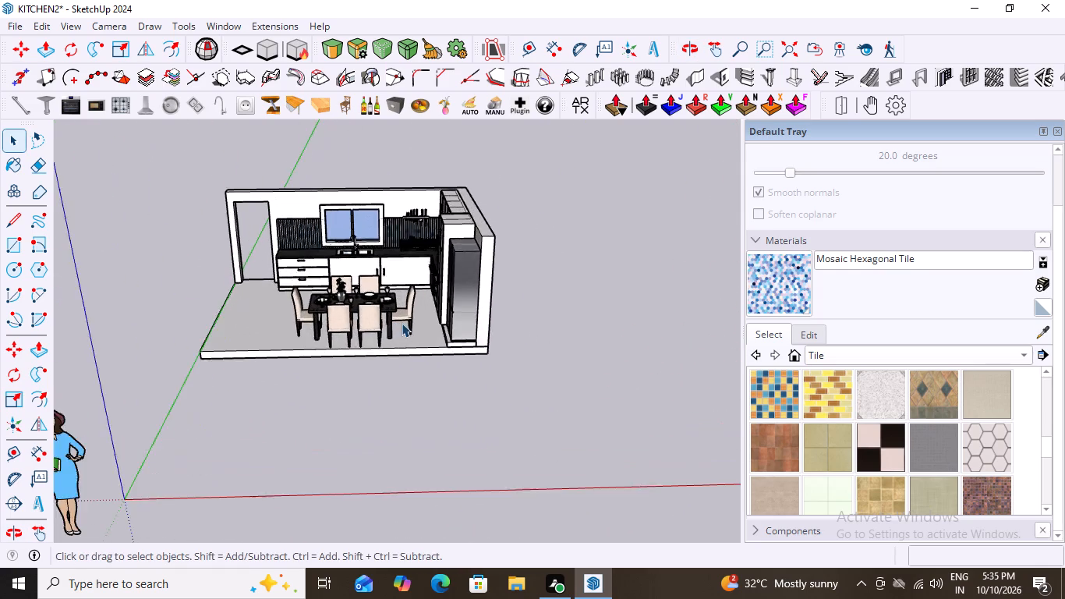
pyautogui.scroll(5, 402, 323)
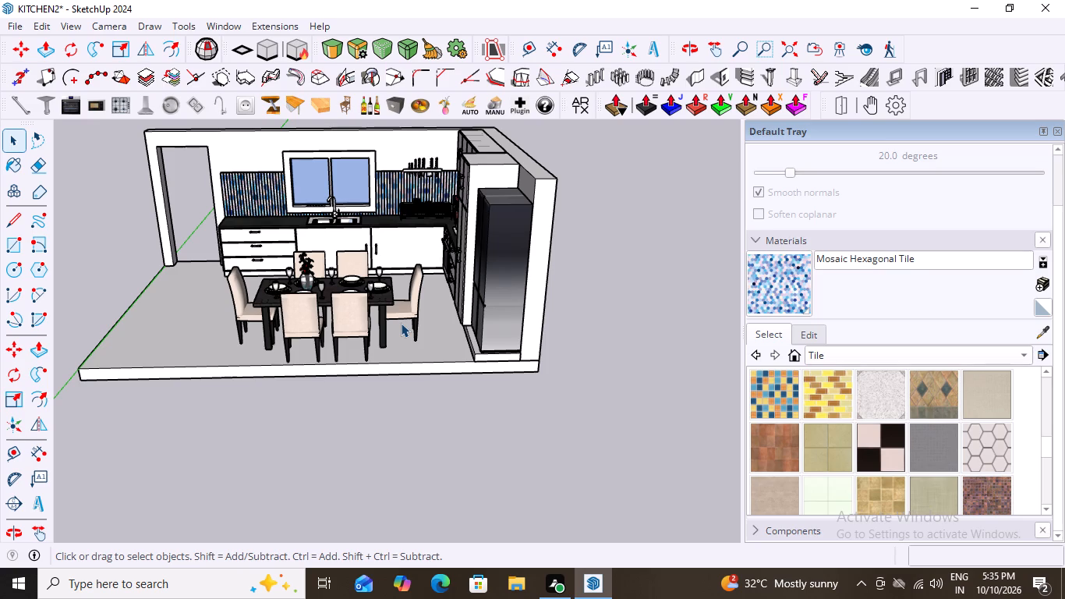
pyautogui.scroll(-9, 311, 349)
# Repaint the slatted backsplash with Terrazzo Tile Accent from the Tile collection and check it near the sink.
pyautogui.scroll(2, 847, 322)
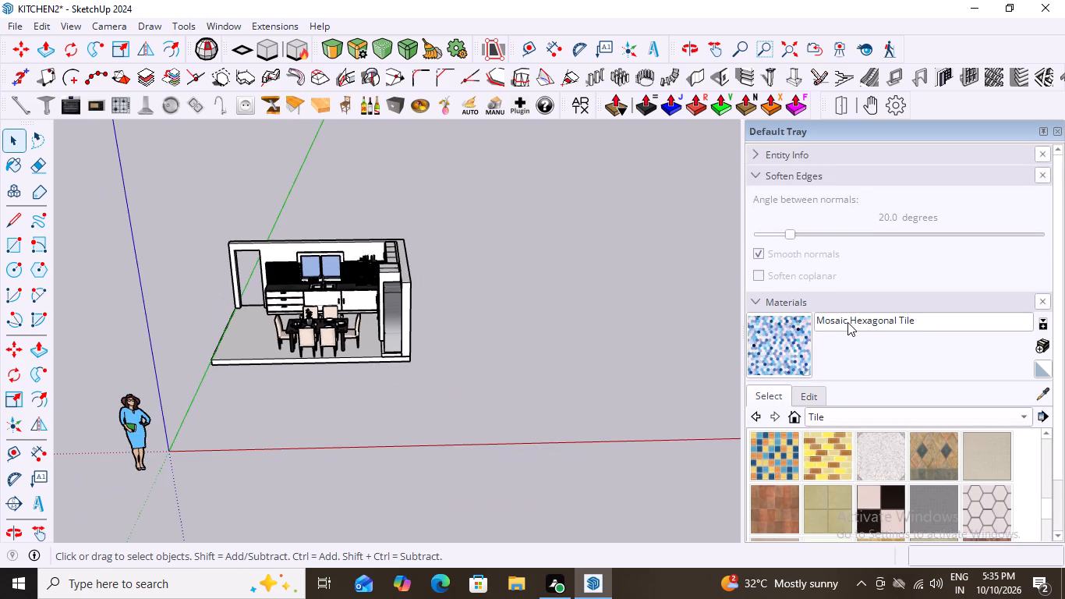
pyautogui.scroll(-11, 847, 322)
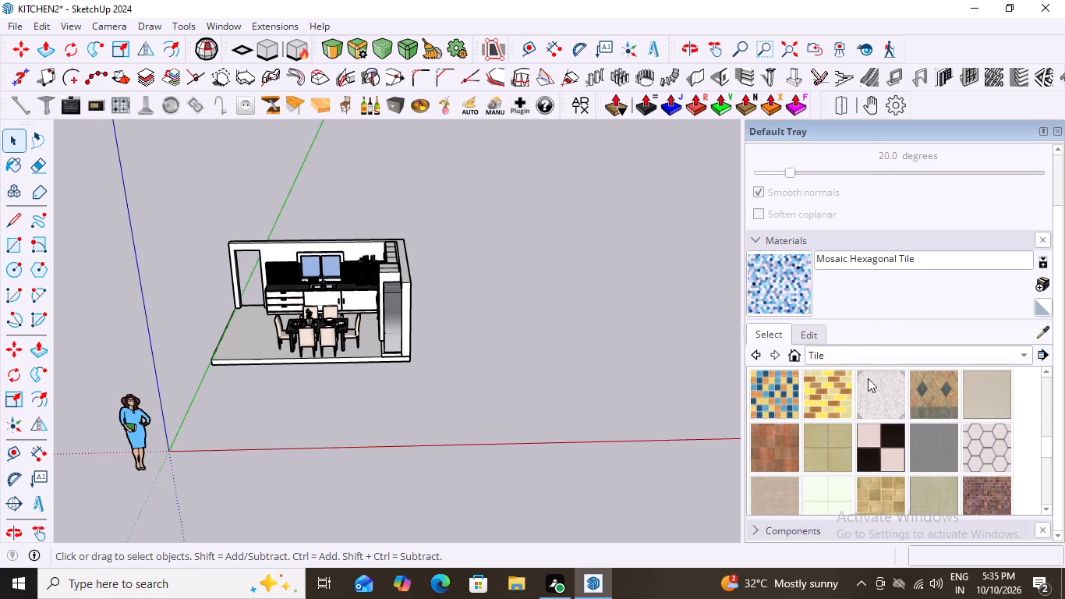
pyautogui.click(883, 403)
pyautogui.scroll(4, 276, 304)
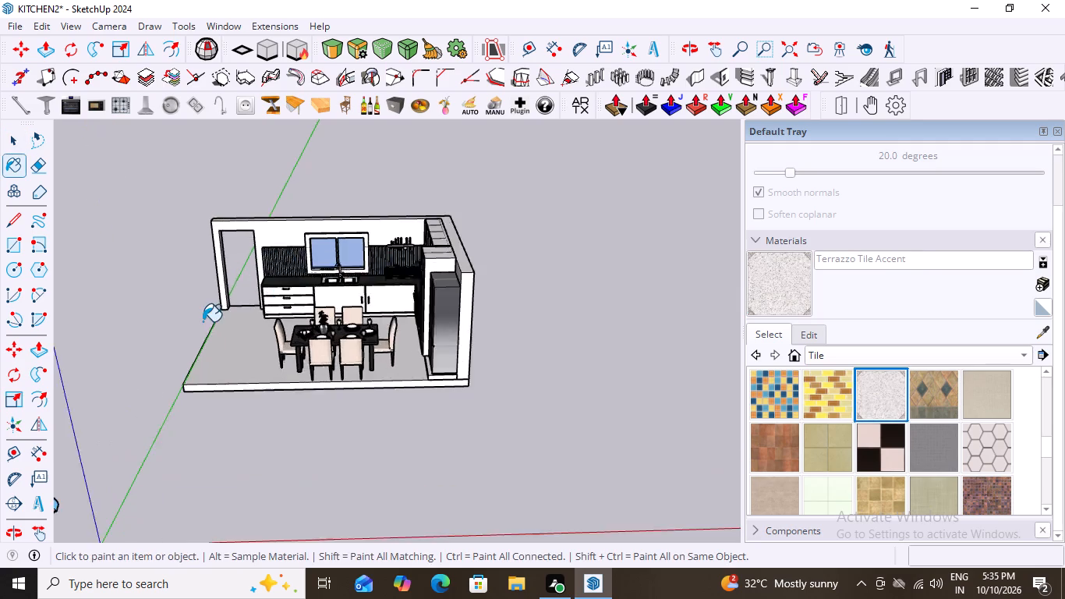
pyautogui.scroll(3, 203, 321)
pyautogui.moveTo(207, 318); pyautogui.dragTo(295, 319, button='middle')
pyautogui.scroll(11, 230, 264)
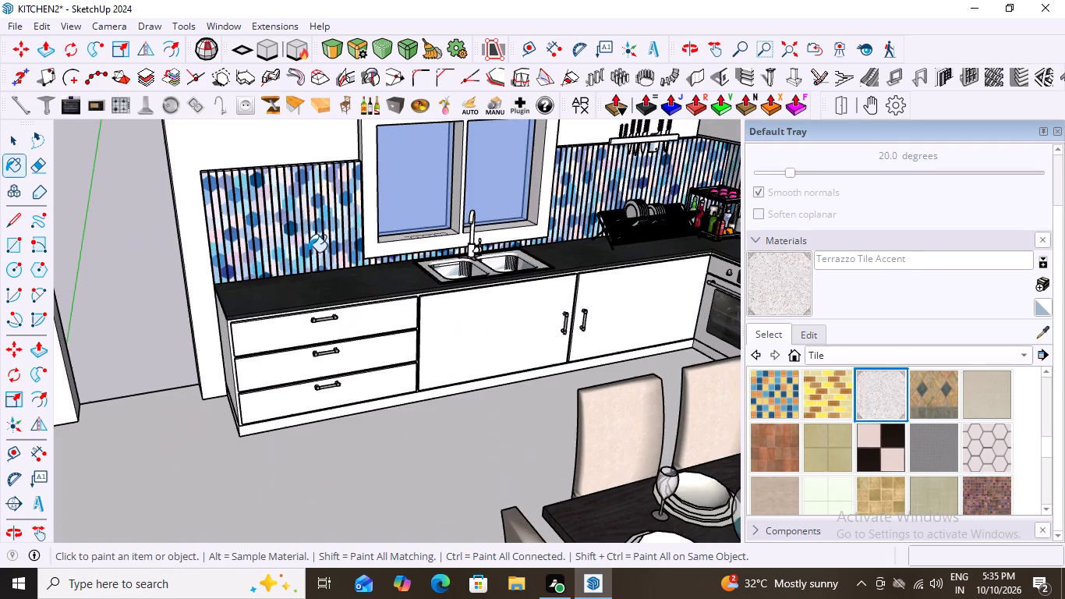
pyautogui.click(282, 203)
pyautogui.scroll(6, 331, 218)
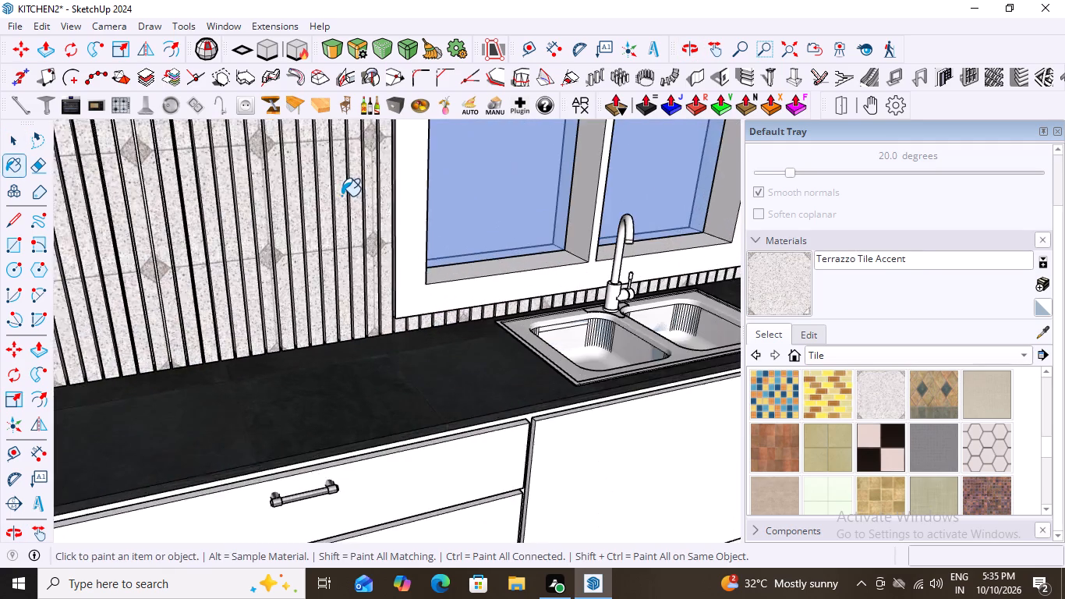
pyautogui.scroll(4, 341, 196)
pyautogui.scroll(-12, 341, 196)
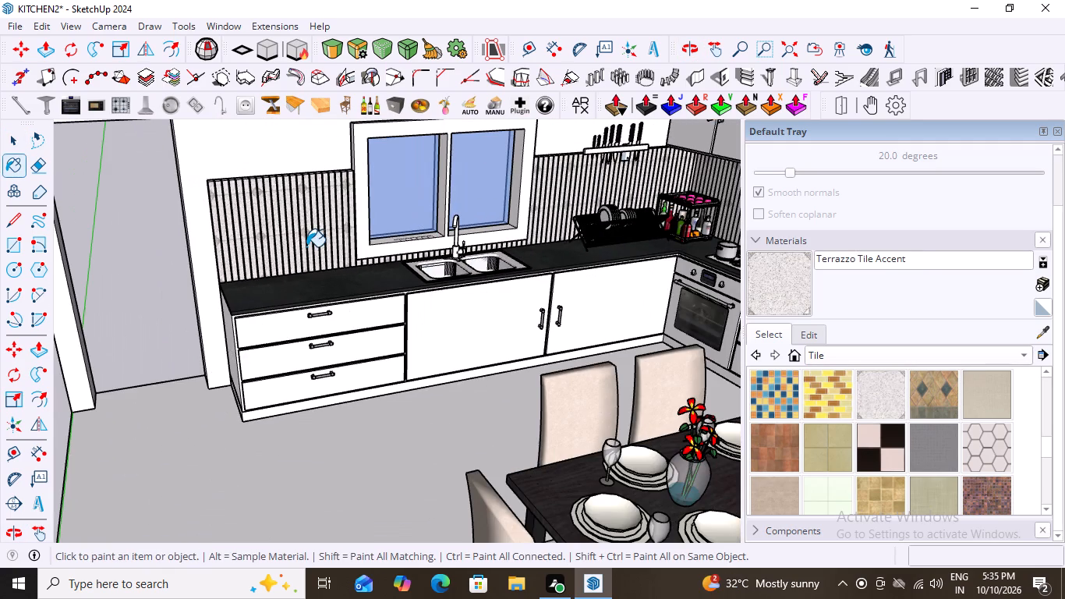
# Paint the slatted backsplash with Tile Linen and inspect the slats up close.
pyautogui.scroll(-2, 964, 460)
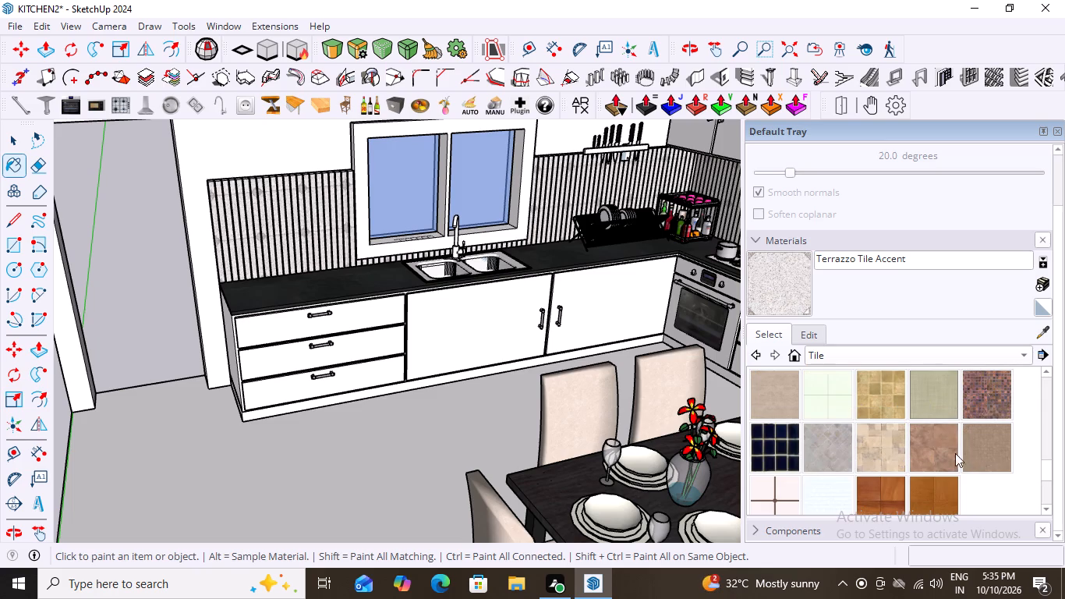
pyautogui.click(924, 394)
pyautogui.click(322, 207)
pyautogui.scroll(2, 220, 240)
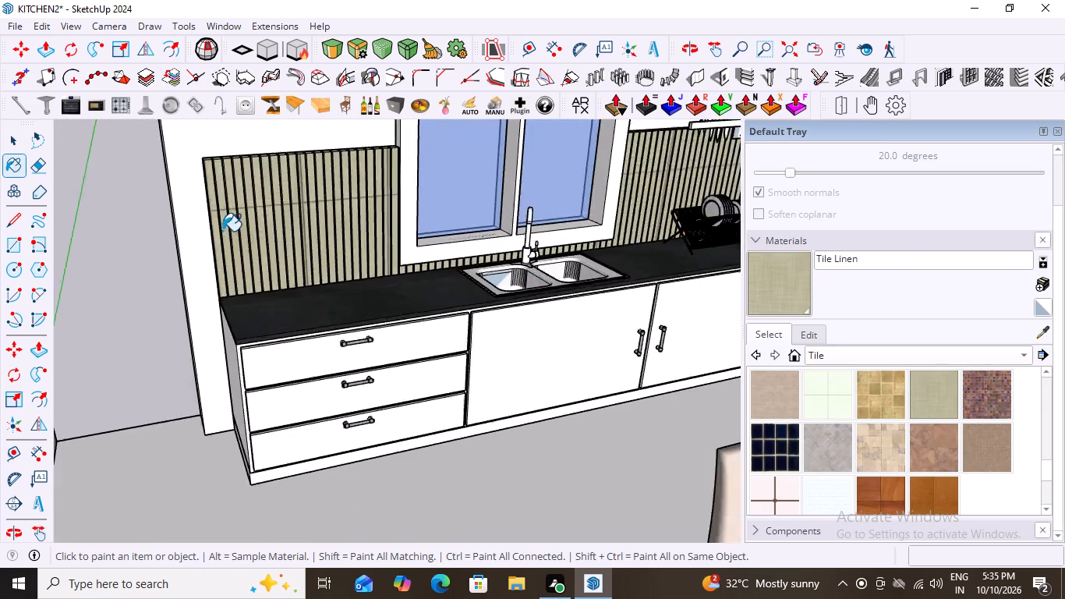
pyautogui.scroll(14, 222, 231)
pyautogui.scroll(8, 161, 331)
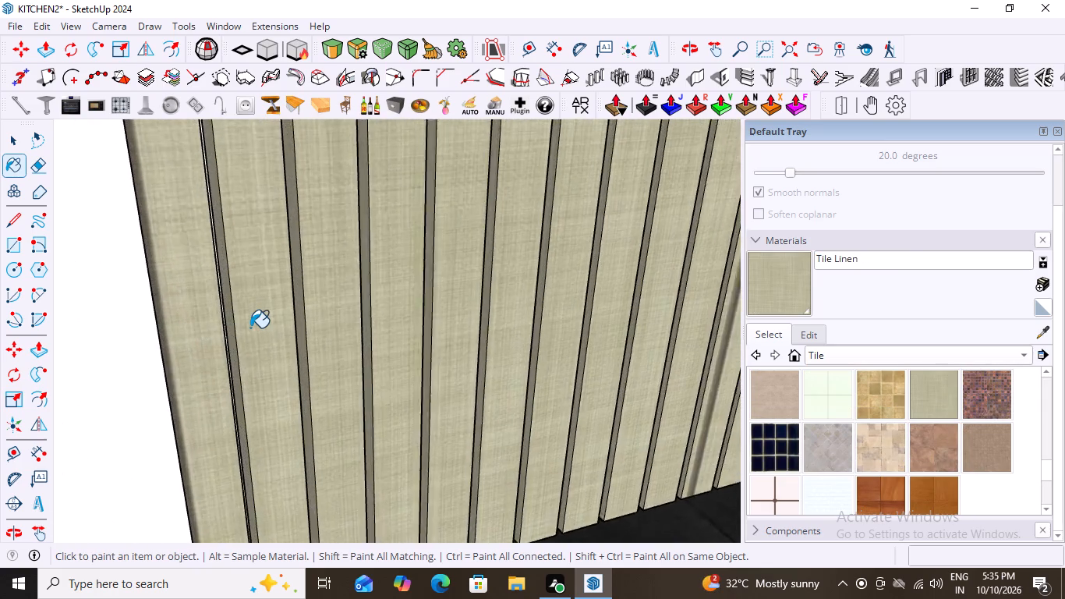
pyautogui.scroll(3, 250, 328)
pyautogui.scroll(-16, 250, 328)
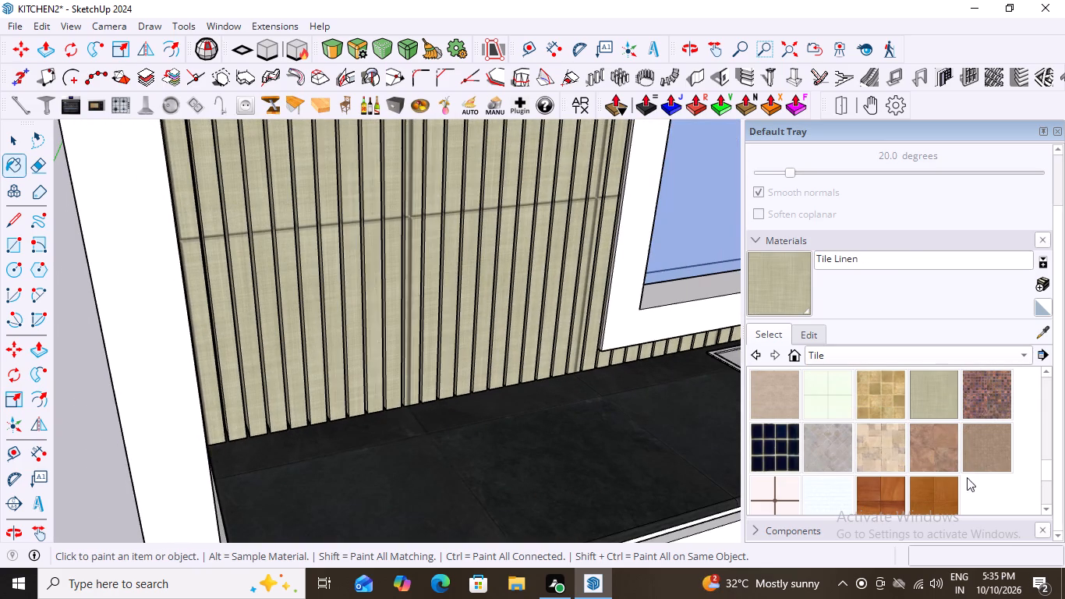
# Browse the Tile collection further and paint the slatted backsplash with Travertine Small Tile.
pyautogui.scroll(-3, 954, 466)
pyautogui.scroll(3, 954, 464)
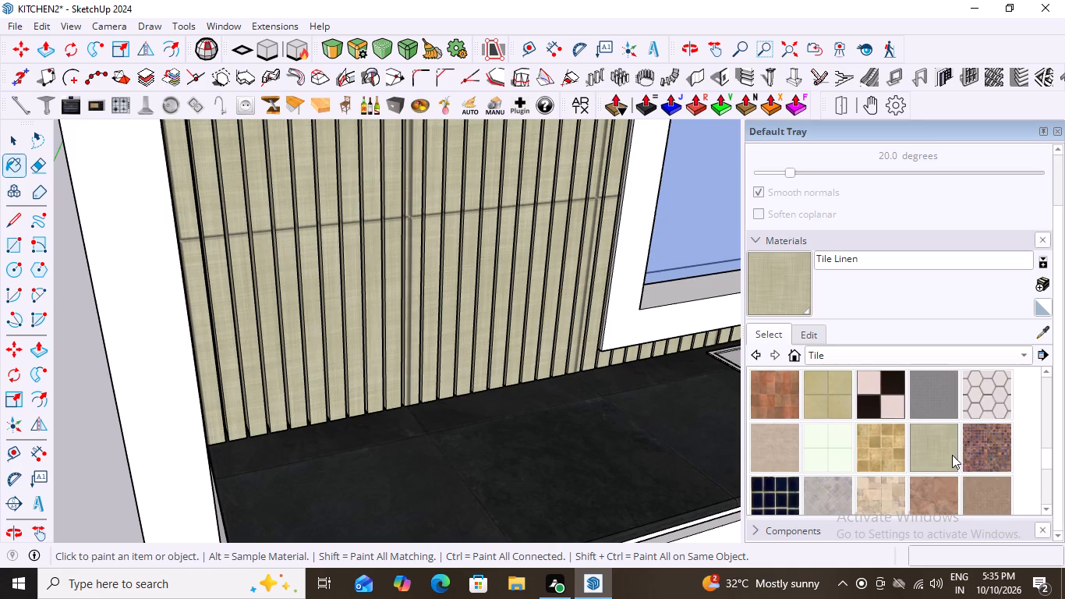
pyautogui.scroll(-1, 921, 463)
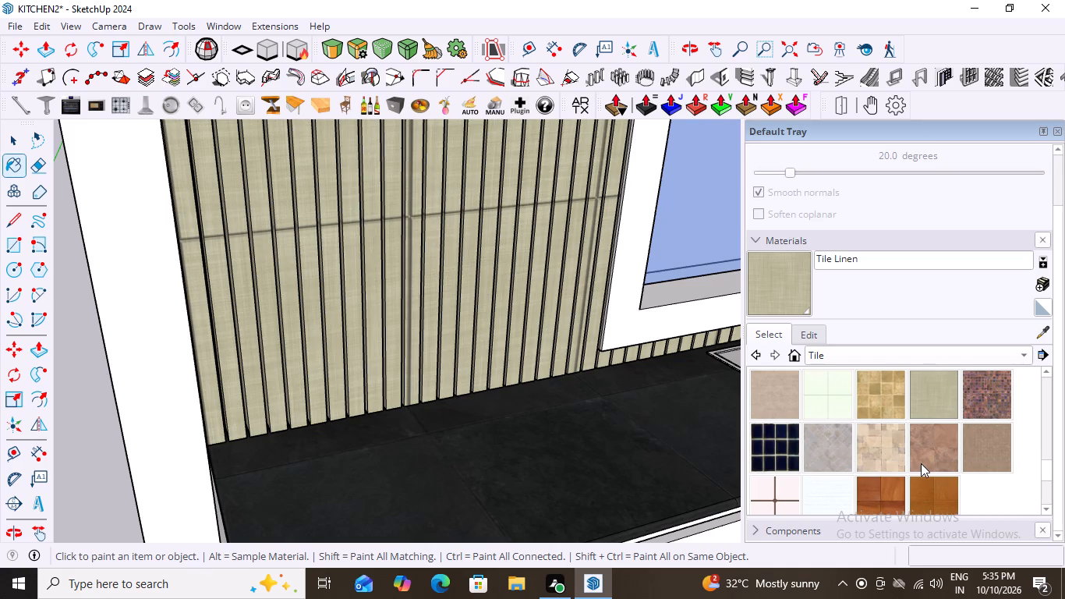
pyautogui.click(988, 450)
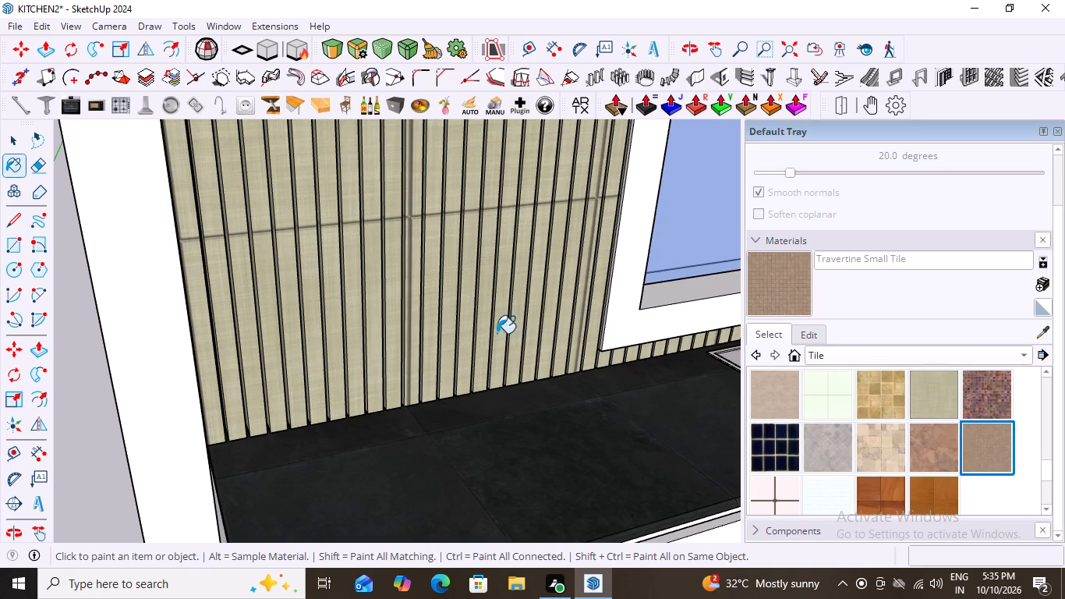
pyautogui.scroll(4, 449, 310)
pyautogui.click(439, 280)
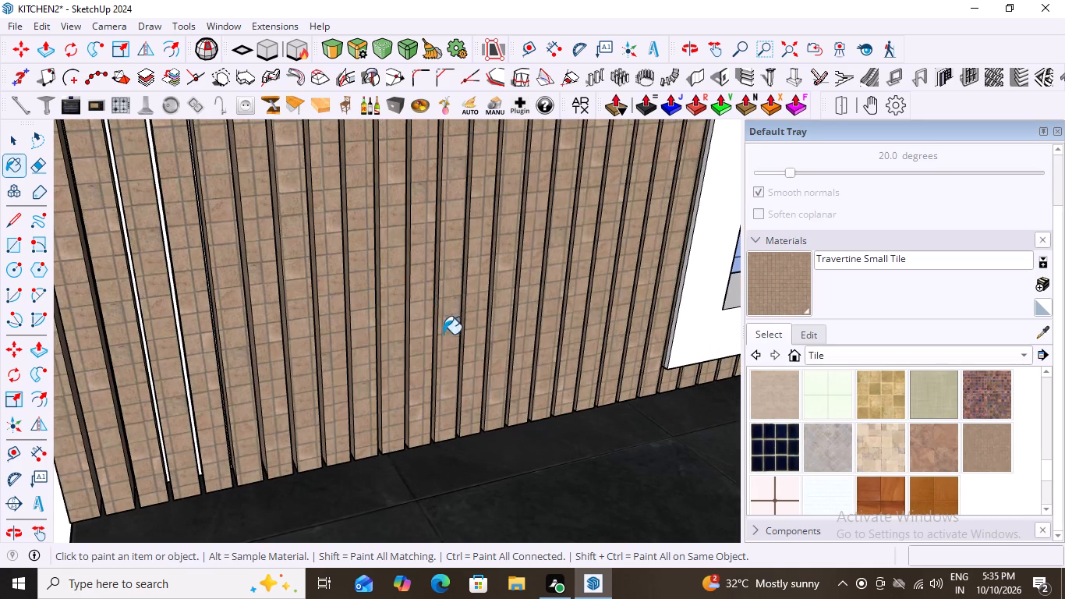
# Repaint the slatted backsplash beside the window with Tile Linen.
pyautogui.scroll(-5, 453, 342)
pyautogui.click(938, 393)
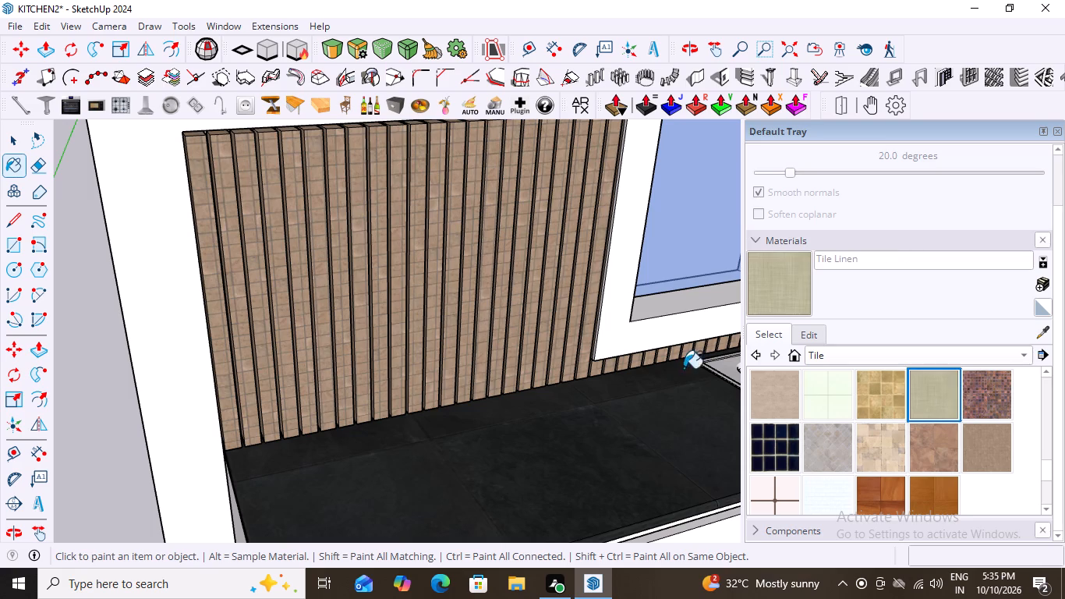
pyautogui.click(518, 328)
pyautogui.scroll(5, 476, 353)
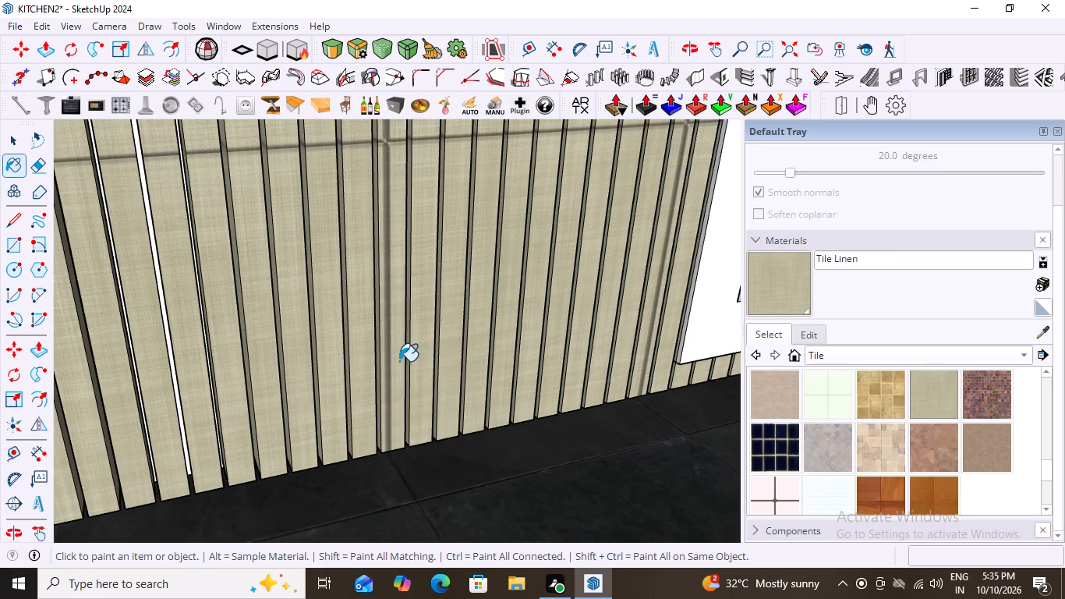
# Examine the Tile Linen backsplash along the window wall from near and far, and leave the Paint Bucket tool.
pyautogui.scroll(-15, 399, 361)
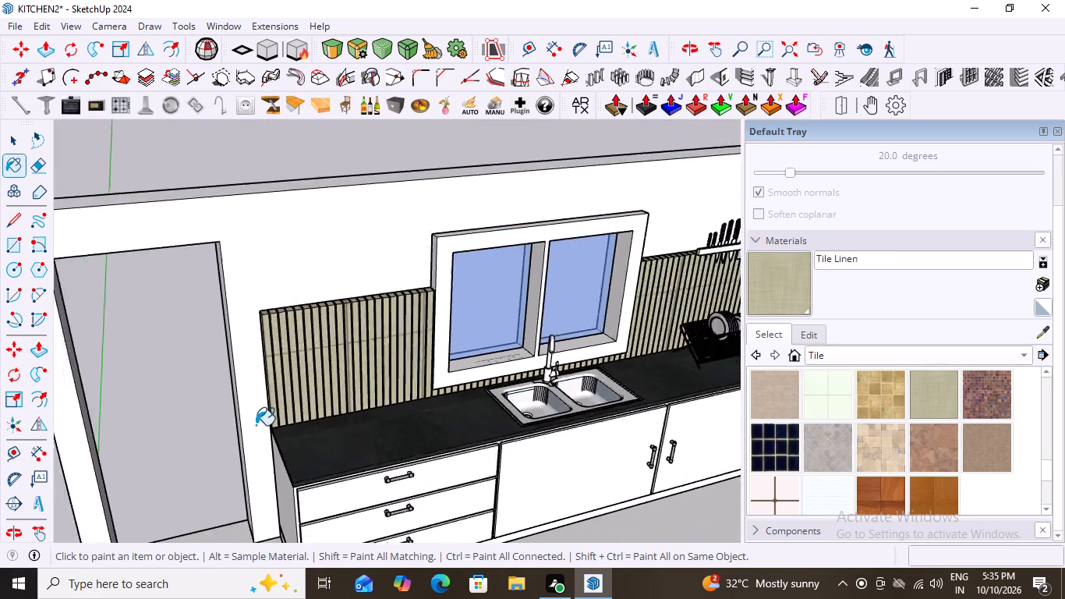
pyautogui.scroll(-8, 256, 425)
pyautogui.moveTo(407, 477); pyautogui.dragTo(472, 441, button='middle')
pyautogui.scroll(4, 243, 421)
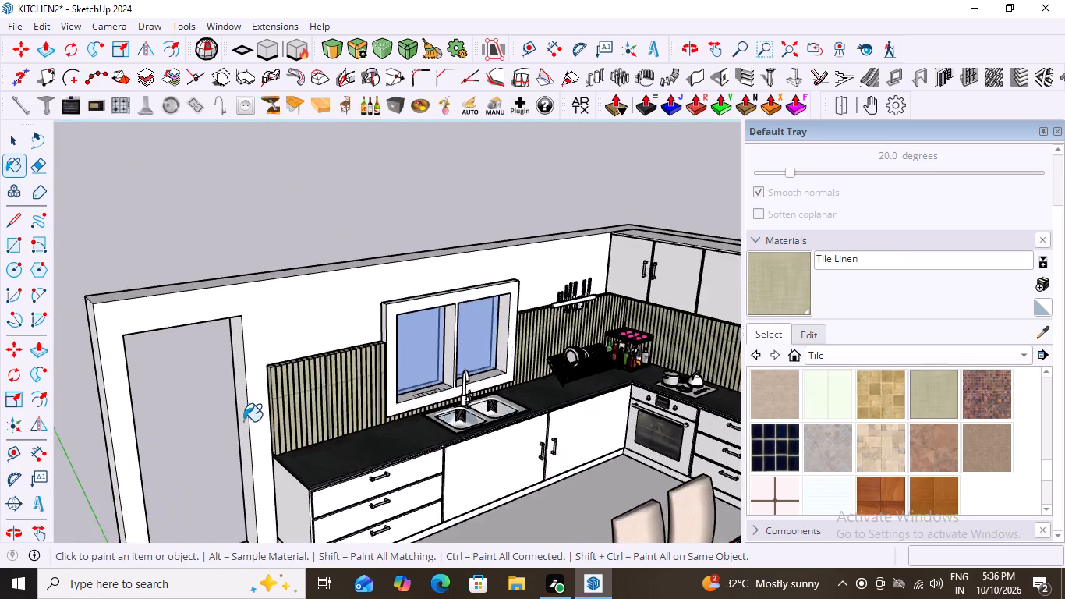
pyautogui.scroll(10, 243, 421)
pyautogui.scroll(-4, 222, 414)
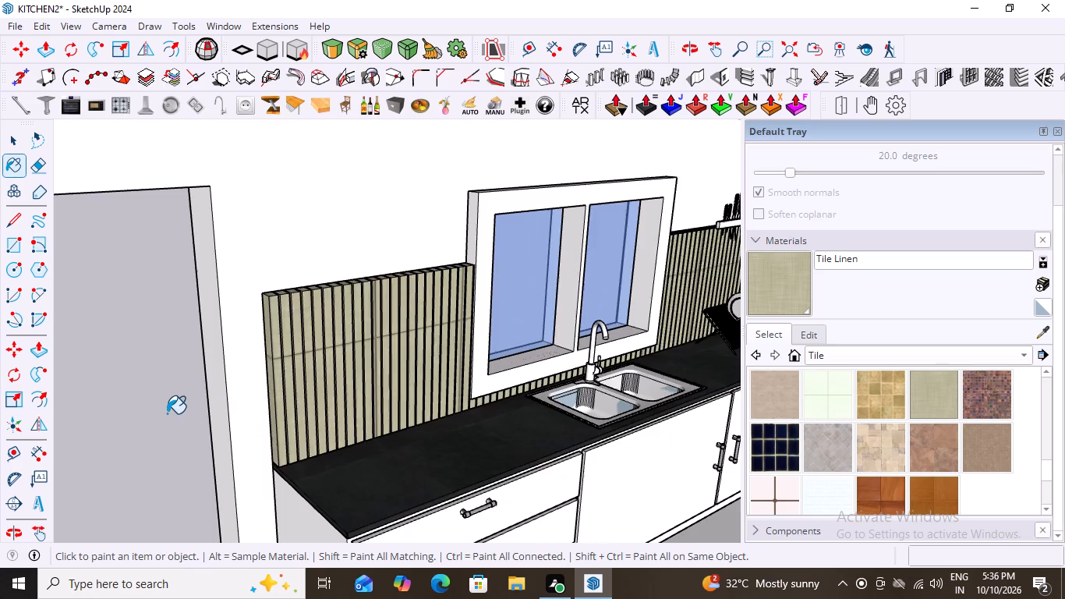
pyautogui.scroll(-12, 167, 413)
pyautogui.press('space')
pyautogui.click(516, 230)
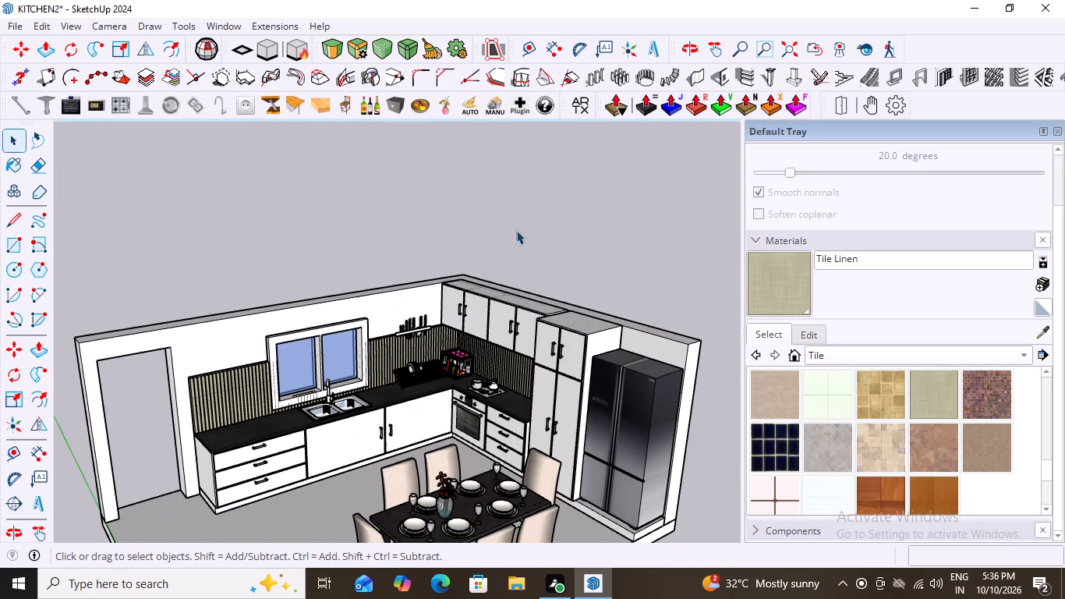
# Review the linen-tiled backsplash around the oven corner and the sink against the dark countertop and white cabinets.
pyautogui.scroll(7, 301, 444)
pyautogui.moveTo(433, 460); pyautogui.dragTo(533, 434, button='middle')
pyautogui.scroll(3, 536, 431)
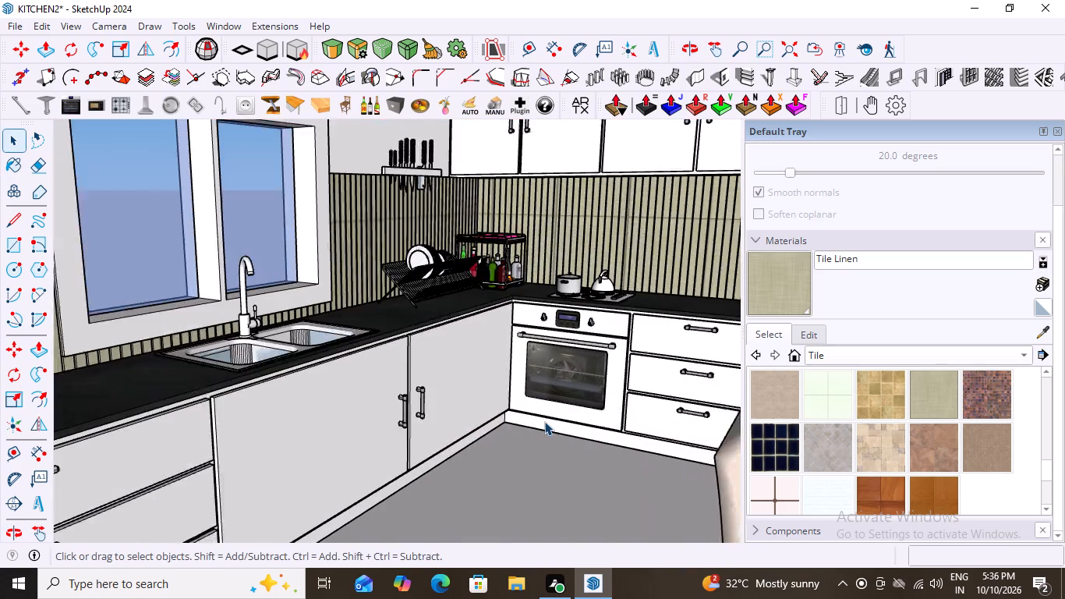
pyautogui.scroll(1, 544, 421)
pyautogui.moveTo(481, 367); pyautogui.dragTo(445, 485, button='middle')
pyautogui.scroll(-1, 445, 485)
pyautogui.scroll(-9, 330, 369)
pyautogui.moveTo(339, 452); pyautogui.dragTo(231, 389, button='middle')
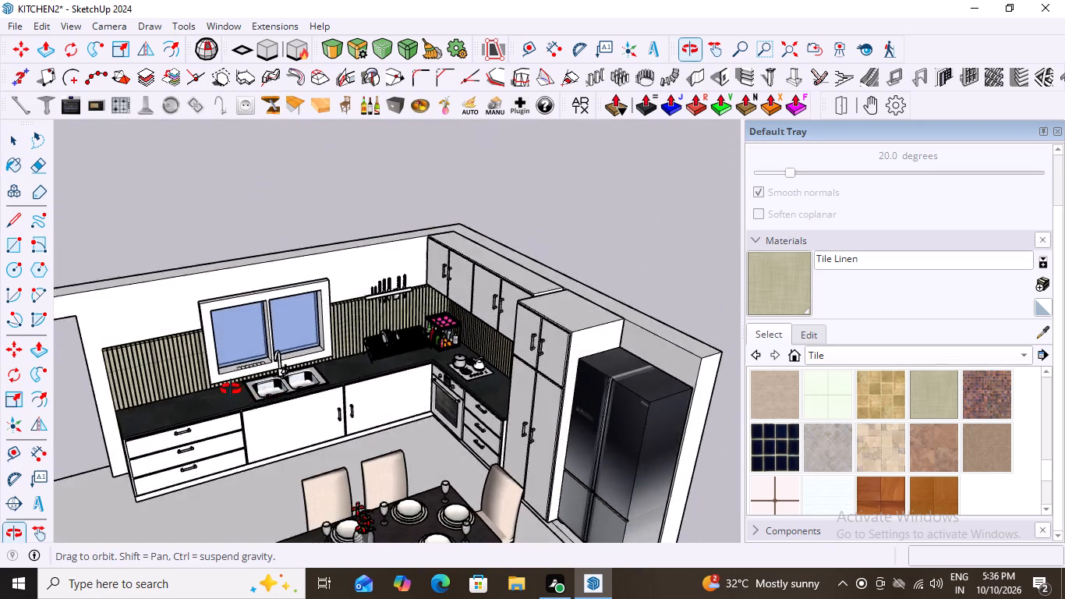
pyautogui.moveTo(231, 389); pyautogui.dragTo(231, 388, button='middle')
pyautogui.scroll(19, 150, 366)
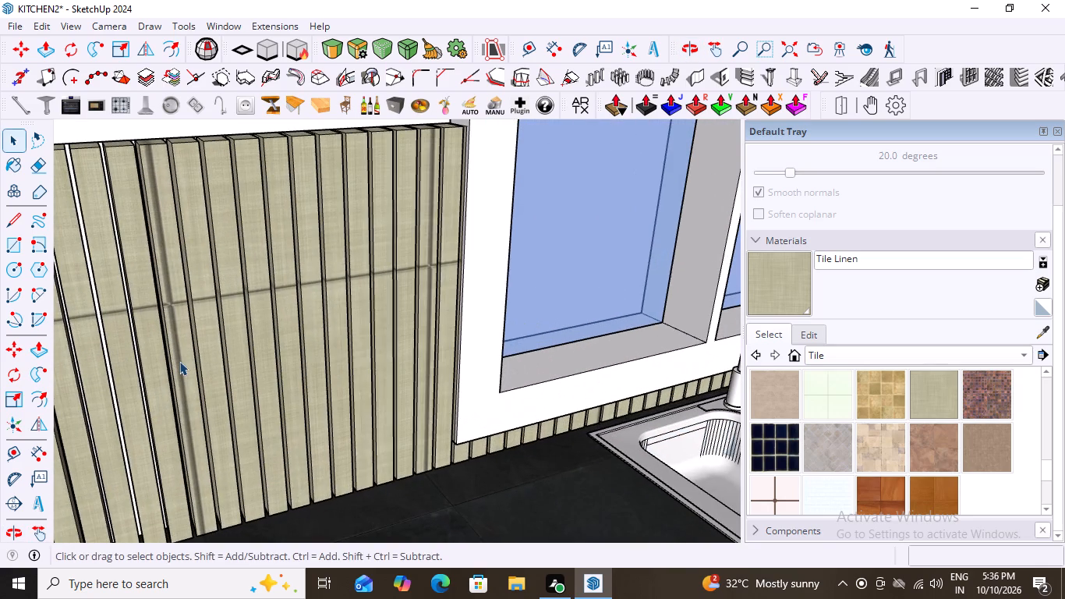
pyautogui.scroll(-10, 179, 361)
pyautogui.scroll(-5, 362, 471)
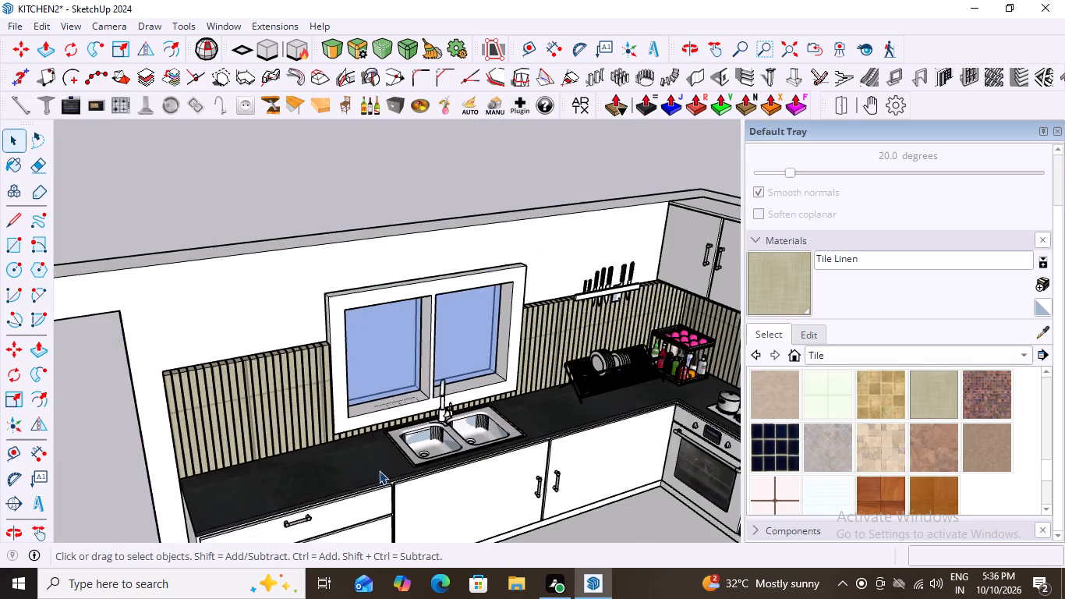
pyautogui.scroll(-2, 379, 470)
pyautogui.moveTo(441, 504); pyautogui.dragTo(359, 438, button='middle')
# Select the room walls, view them with the linen backsplash from several angles, and clear the selection.
pyautogui.click(282, 324)
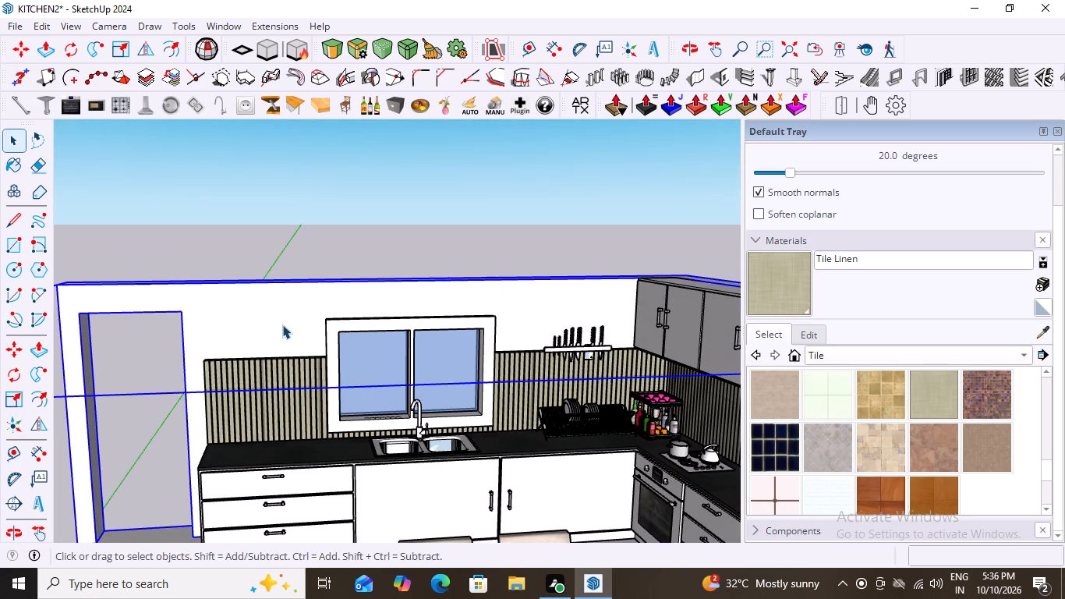
pyautogui.moveTo(267, 352); pyautogui.dragTo(494, 458, button='middle')
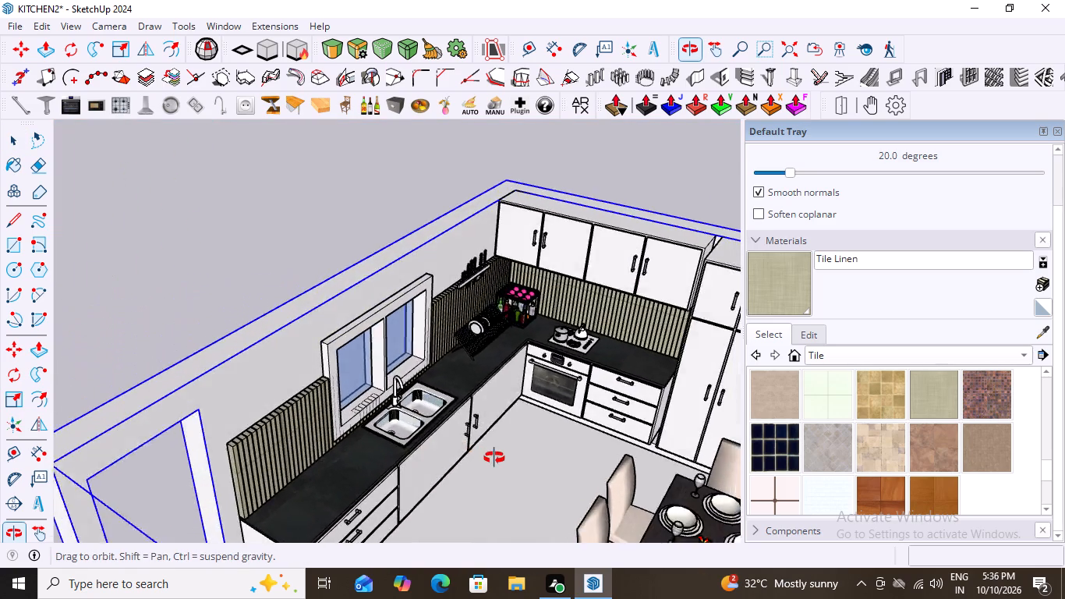
pyautogui.moveTo(494, 458); pyautogui.dragTo(295, 413, button='middle')
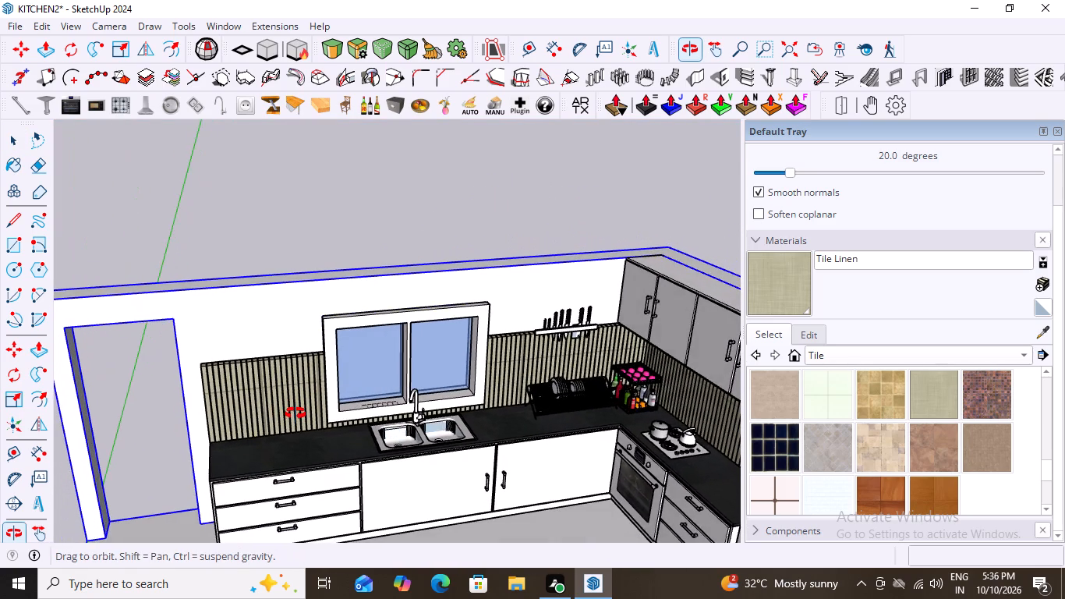
pyautogui.moveTo(295, 413); pyautogui.dragTo(279, 419, button='middle')
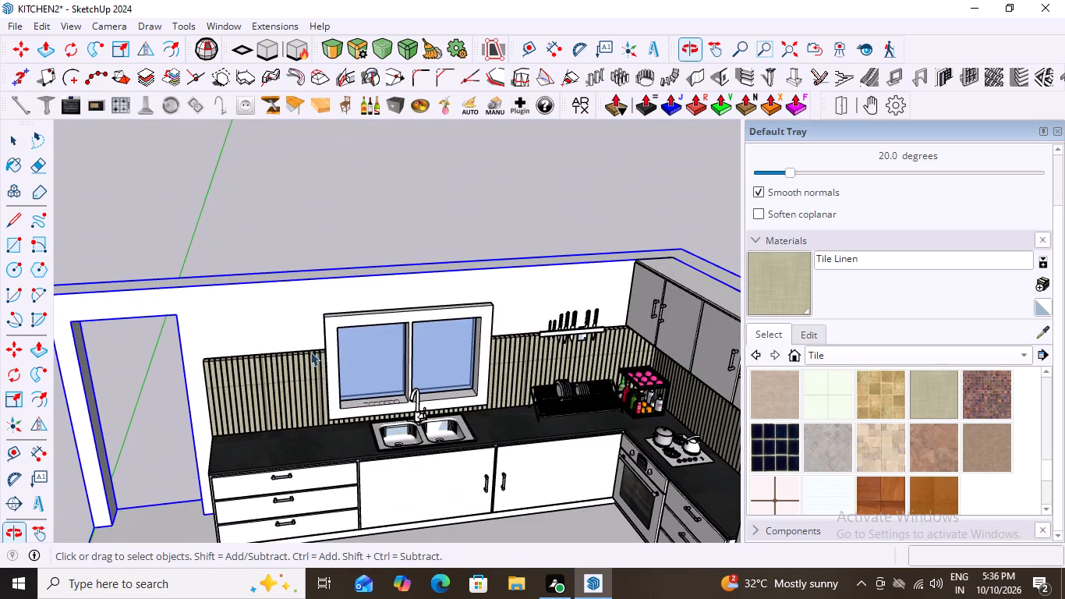
pyautogui.press('space')
pyautogui.click(354, 208)
pyautogui.scroll(-5, 299, 350)
pyautogui.moveTo(345, 445); pyautogui.dragTo(362, 477, button='middle')
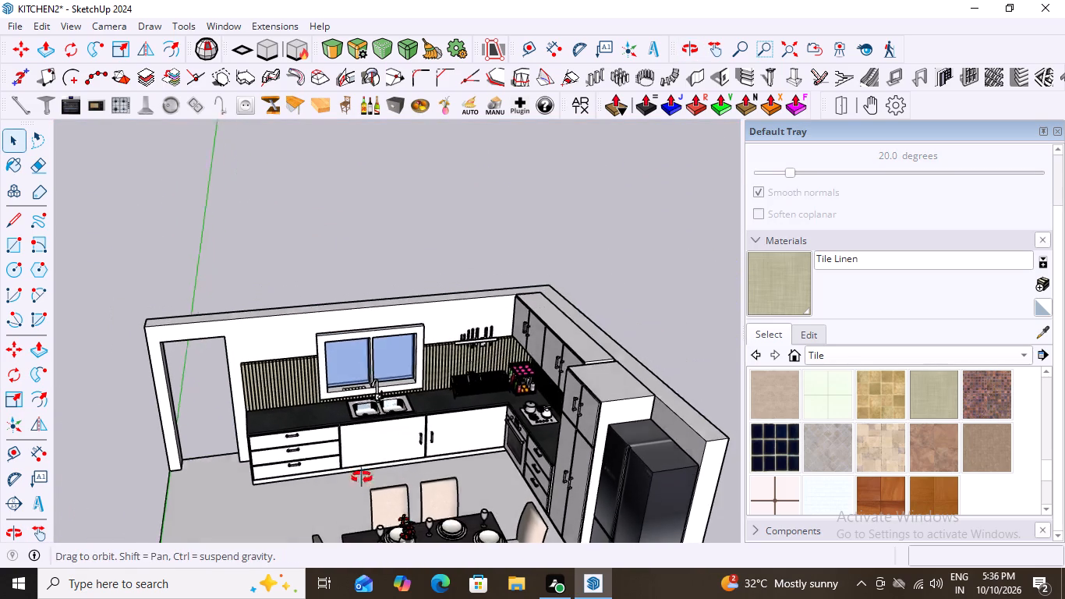
pyautogui.moveTo(362, 477); pyautogui.dragTo(367, 490, button='middle')
pyautogui.scroll(9, 348, 399)
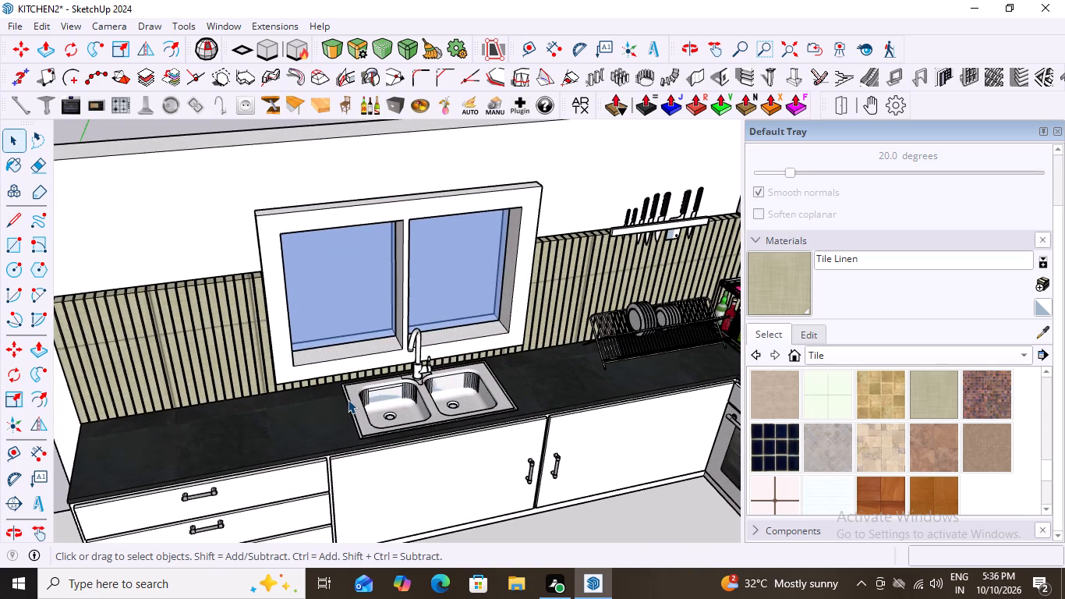
# Open the window above the sink for editing and select the front face of its frame.
pyautogui.click(267, 220)
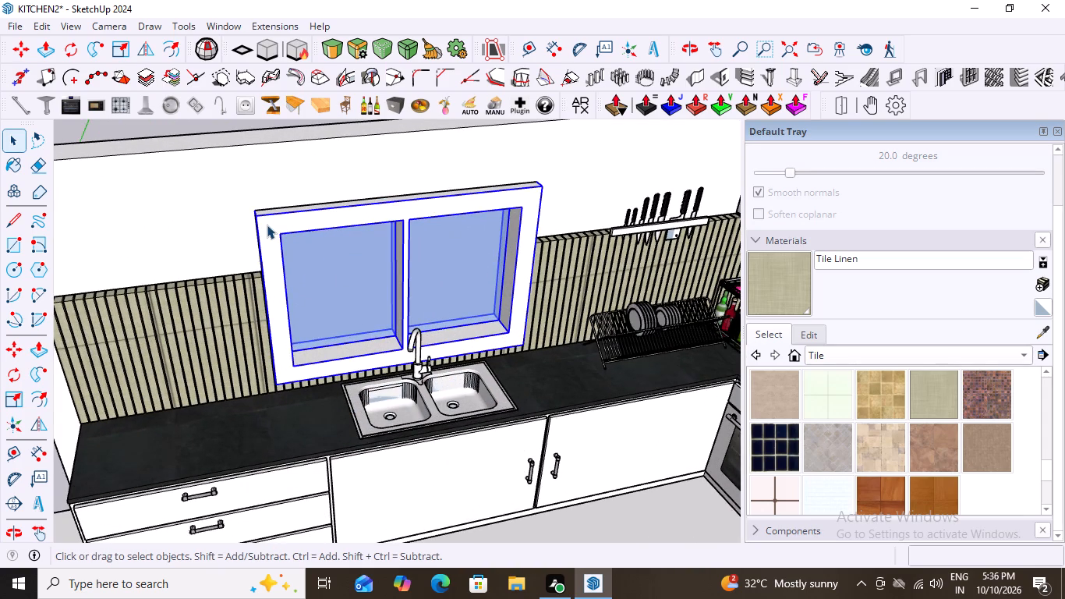
pyautogui.doubleClick(267, 225)
pyautogui.click(267, 225)
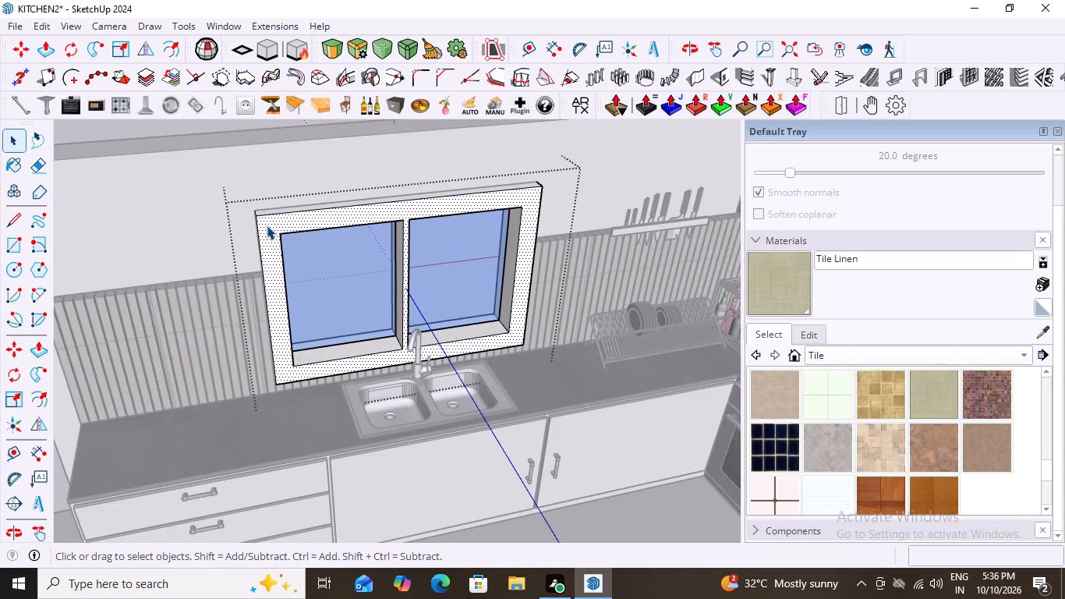
pyautogui.click(267, 225)
pyautogui.moveTo(303, 254); pyautogui.dragTo(276, 197, button='middle')
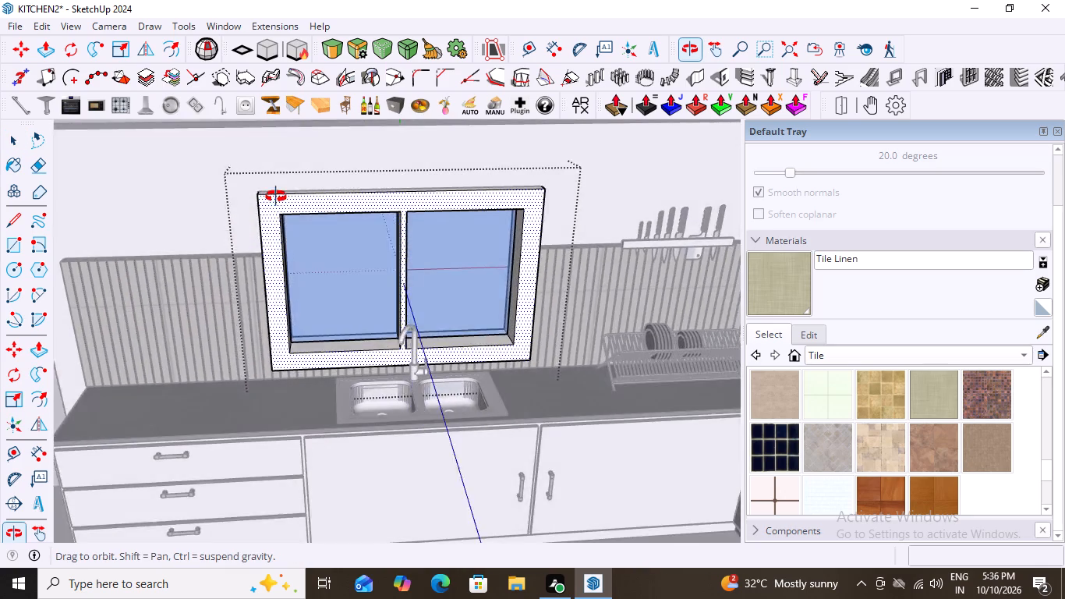
pyautogui.moveTo(276, 197); pyautogui.dragTo(298, 204, button='middle')
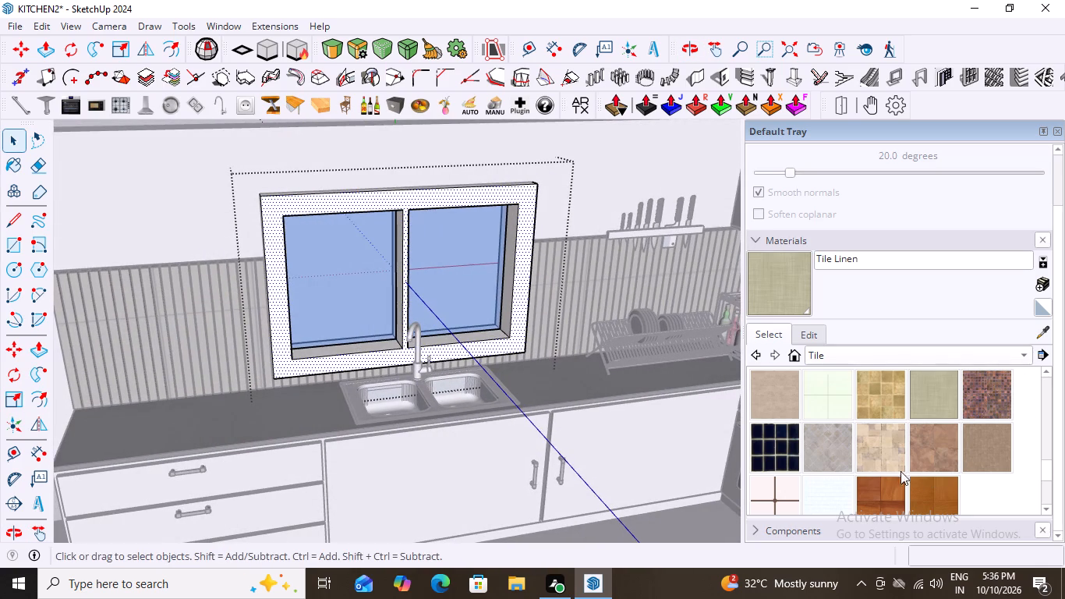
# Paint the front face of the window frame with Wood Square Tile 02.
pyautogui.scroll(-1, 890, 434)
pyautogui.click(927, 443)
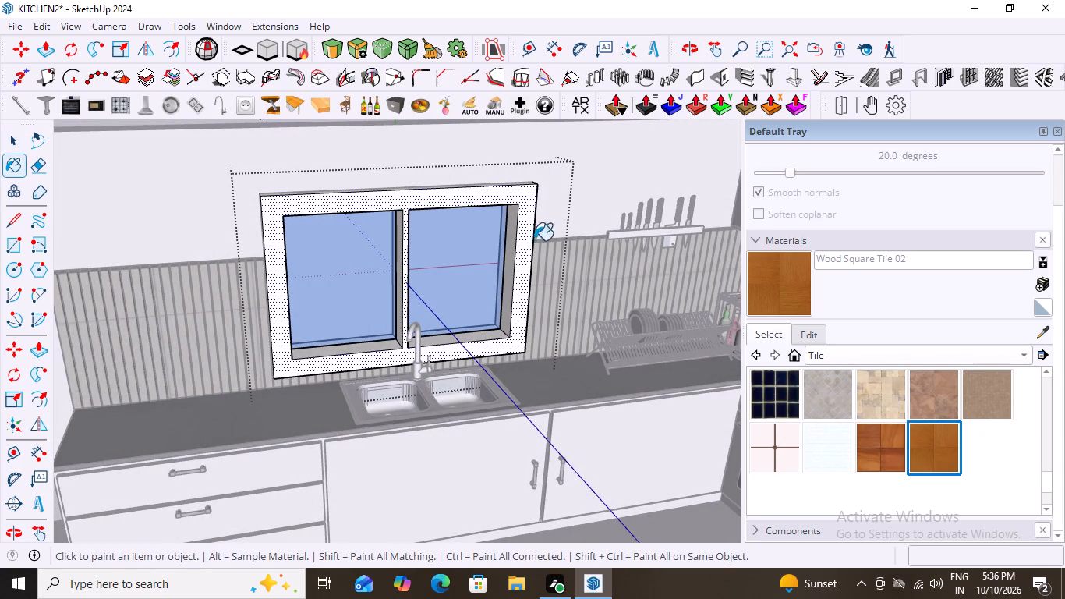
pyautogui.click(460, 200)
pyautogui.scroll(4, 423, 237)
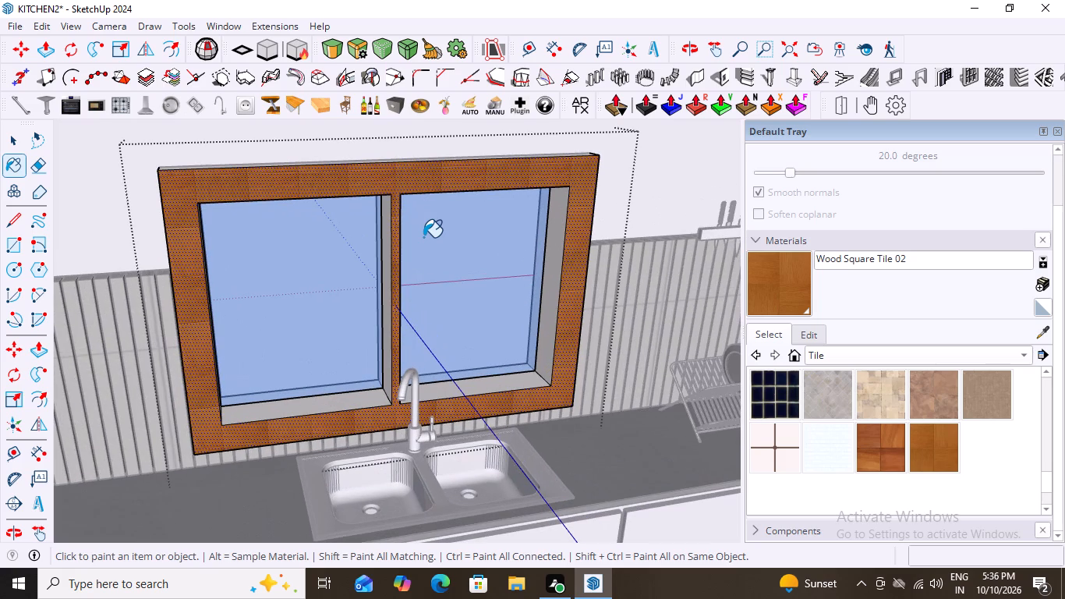
# Repaint the front face of the window frame with Wood Cherry Original from the Wood materials.
pyautogui.click(1023, 356)
pyautogui.click(833, 393)
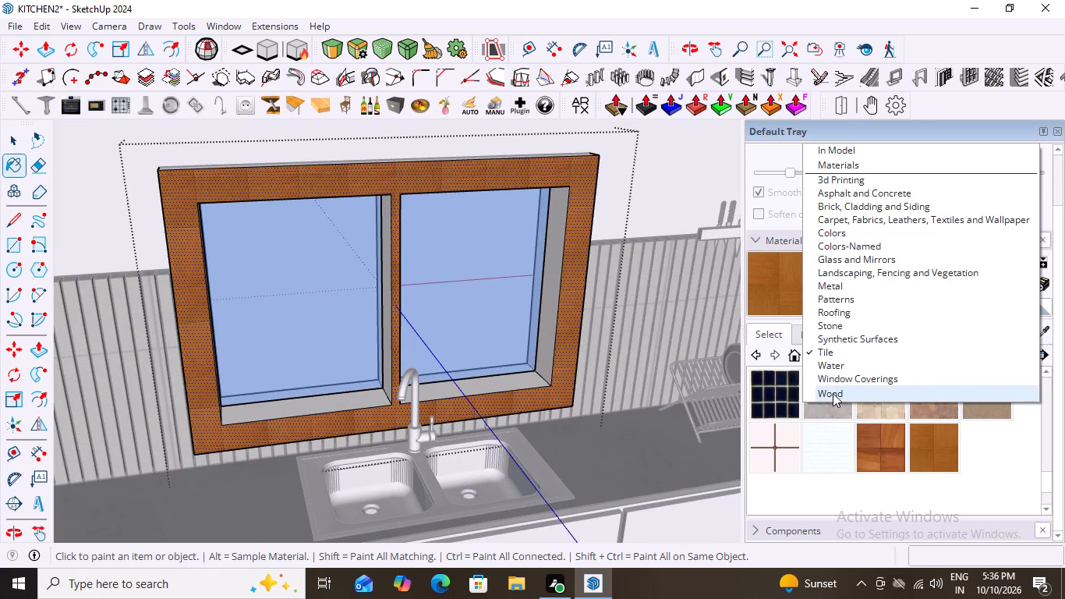
pyautogui.click(895, 390)
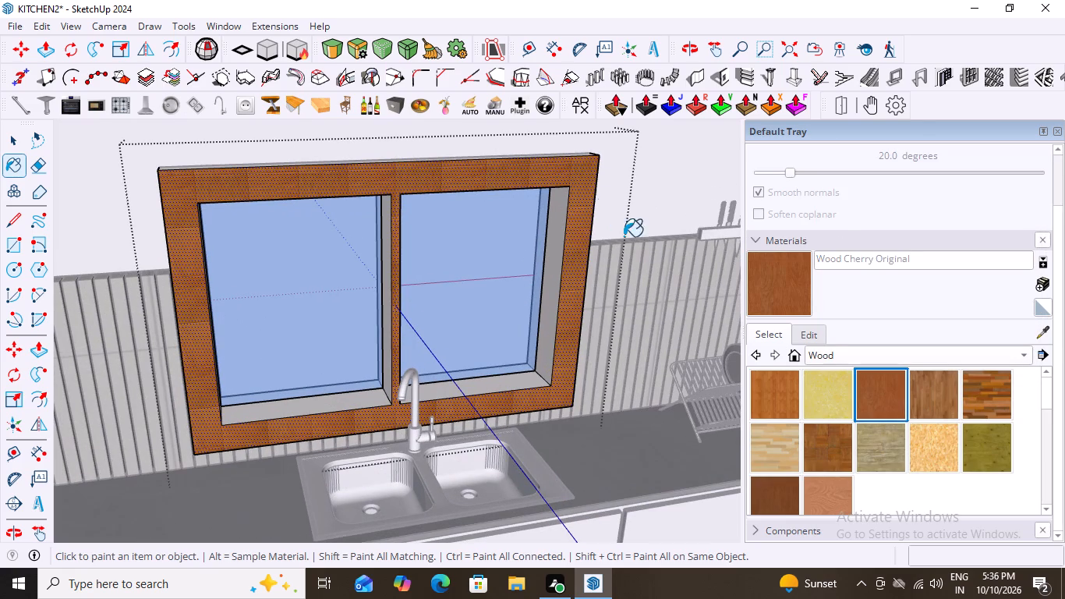
pyautogui.click(518, 173)
pyautogui.scroll(4, 406, 353)
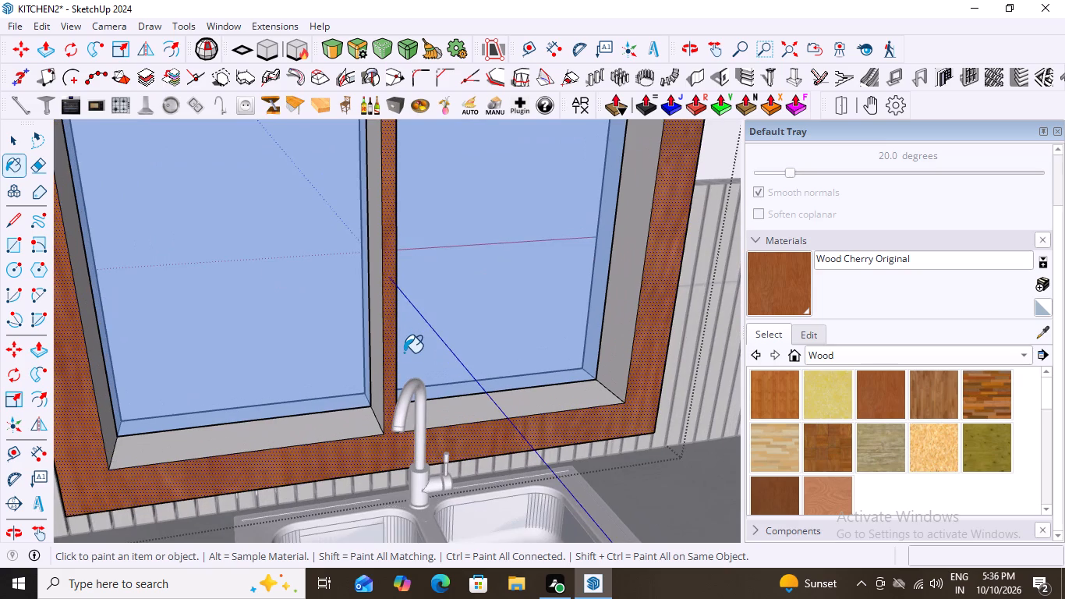
# Paint the sills, inner side faces and both sides of the central mullion in the window openings with Wood Cherry Original.
pyautogui.click(285, 427)
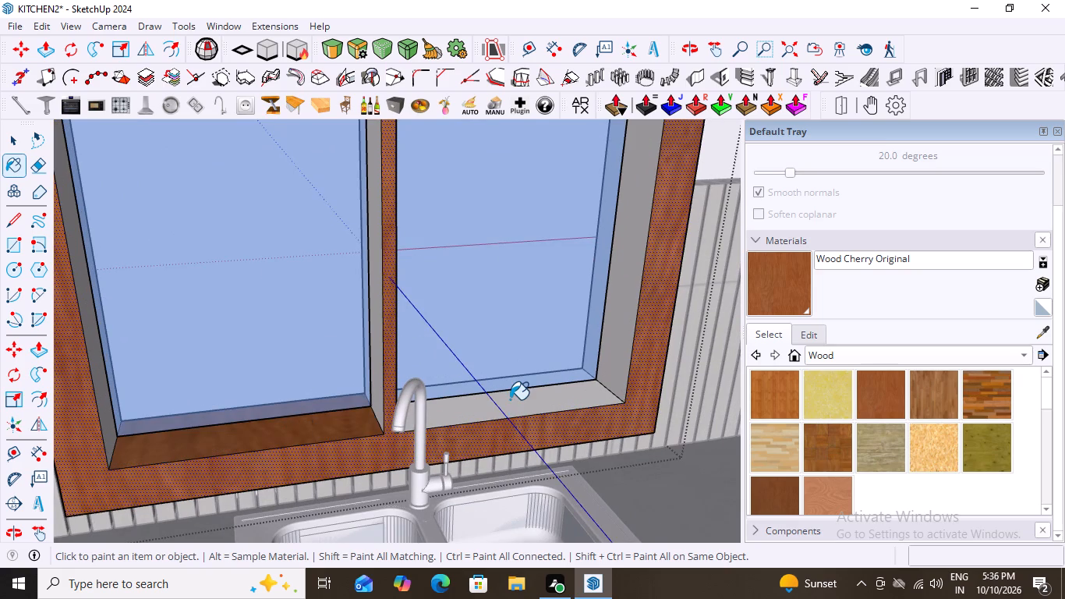
pyautogui.click(510, 399)
pyautogui.click(373, 361)
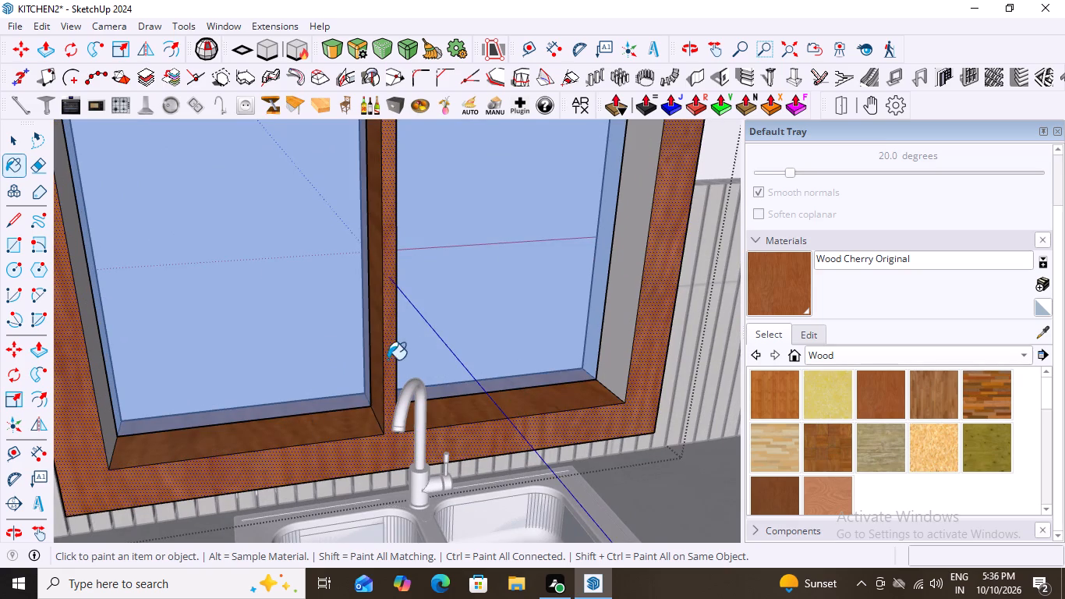
pyautogui.click(623, 328)
pyautogui.scroll(-2, 516, 353)
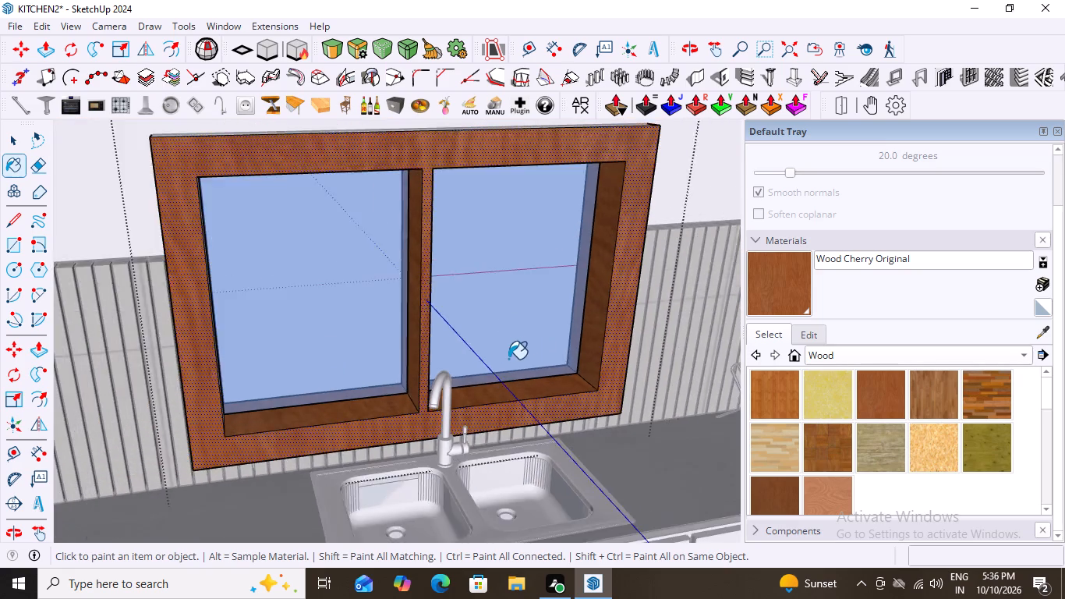
pyautogui.scroll(-4, 508, 359)
pyautogui.moveTo(423, 379); pyautogui.dragTo(280, 376, button='middle')
pyautogui.scroll(3, 320, 325)
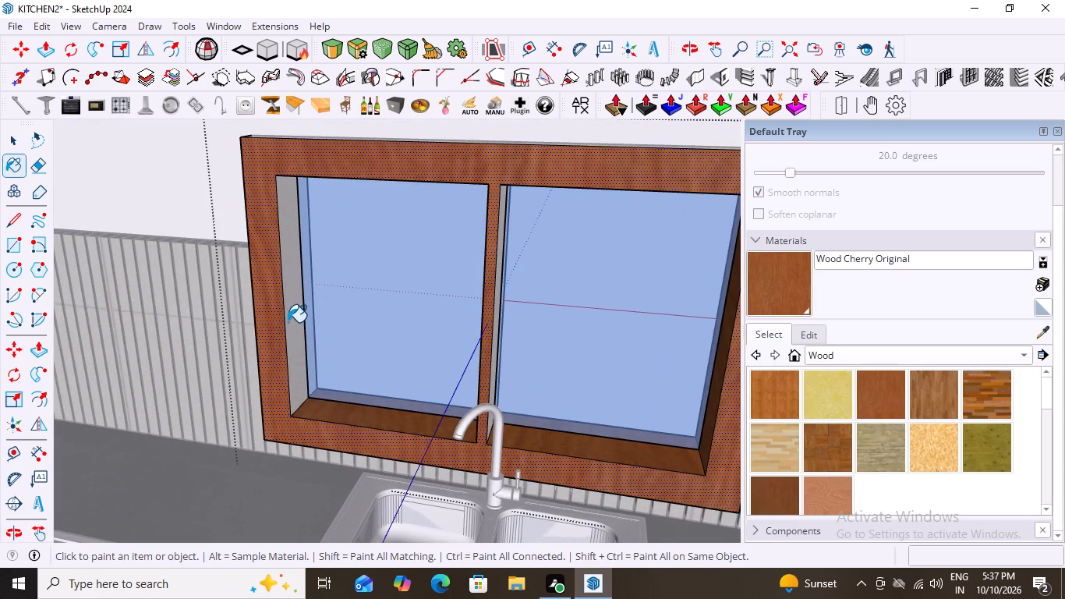
pyautogui.click(288, 322)
pyautogui.scroll(1, 528, 349)
pyautogui.moveTo(515, 349); pyautogui.dragTo(410, 335, button='middle')
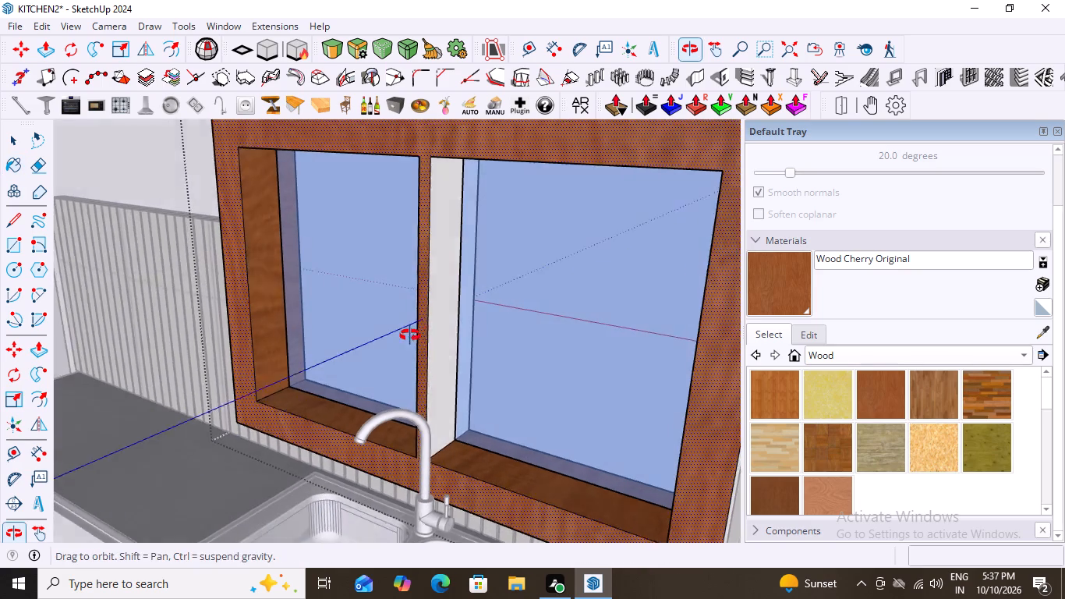
pyautogui.moveTo(410, 335); pyautogui.dragTo(409, 335, button='middle')
pyautogui.click(433, 331)
# Paint the outer side faces and top edge of the window frame with Wood Cherry Original, and exit the window's editing.
pyautogui.scroll(-3, 390, 353)
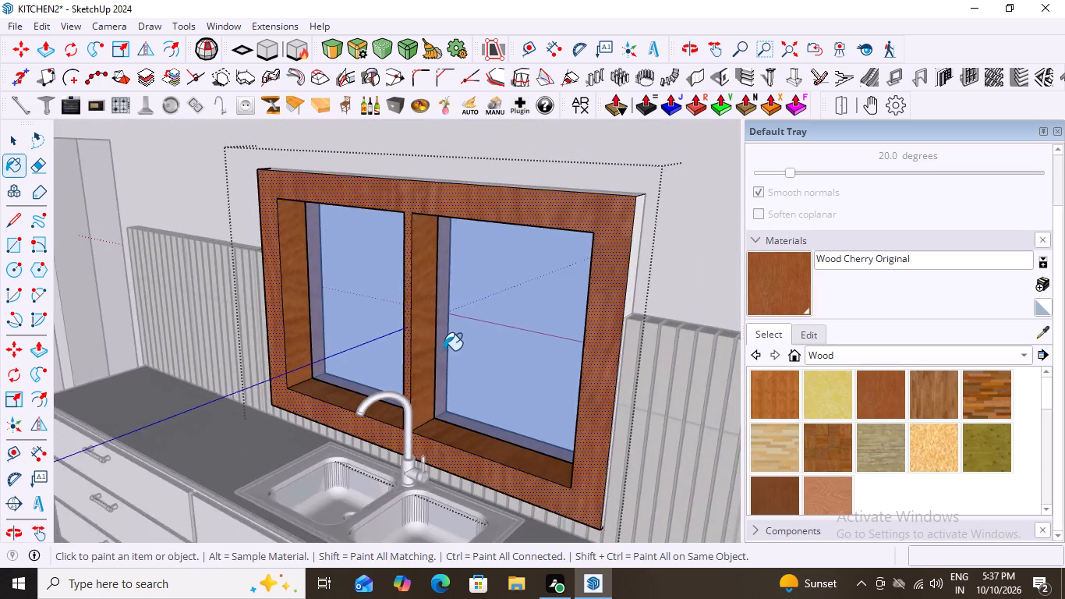
pyautogui.scroll(-7, 444, 350)
pyautogui.scroll(7, 524, 317)
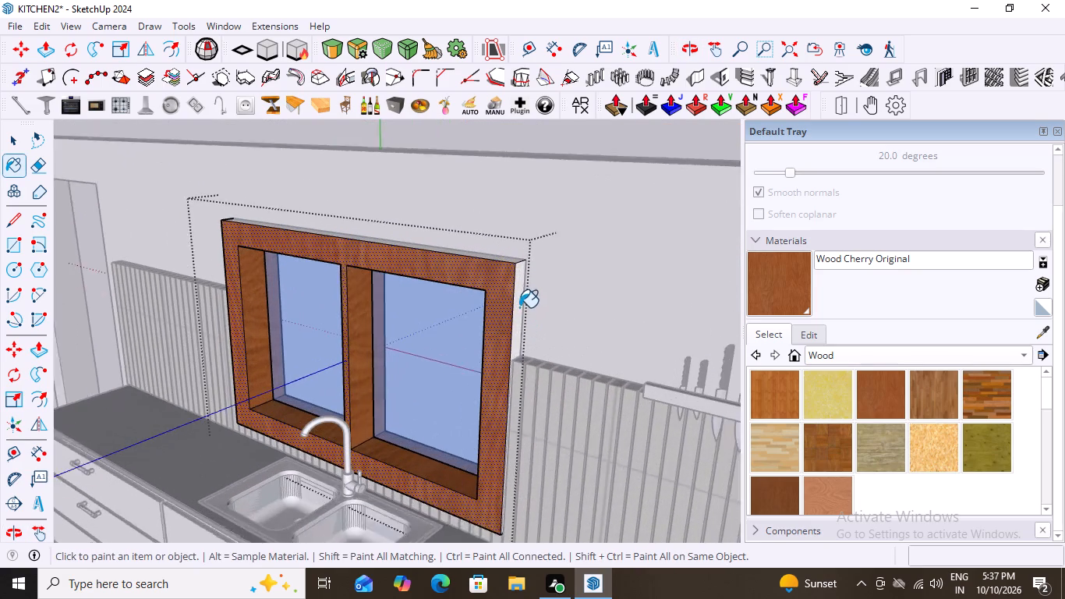
pyautogui.click(517, 305)
pyautogui.click(491, 251)
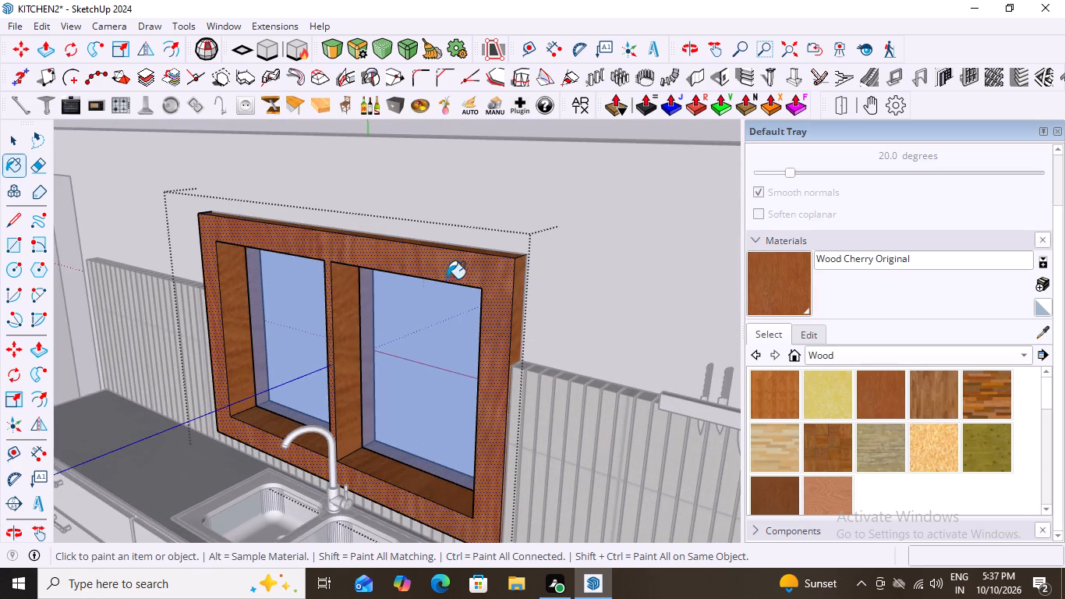
pyautogui.moveTo(362, 299); pyautogui.dragTo(745, 275, button='middle')
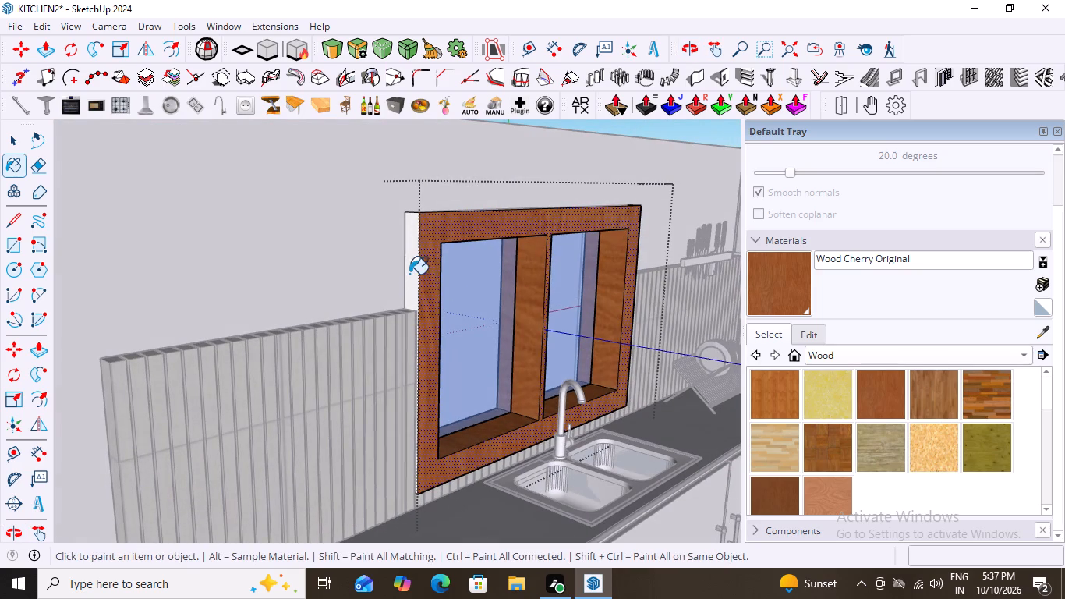
pyautogui.click(408, 274)
pyautogui.scroll(-5, 456, 346)
pyautogui.moveTo(359, 362); pyautogui.dragTo(250, 357, button='middle')
pyautogui.scroll(-4, 250, 357)
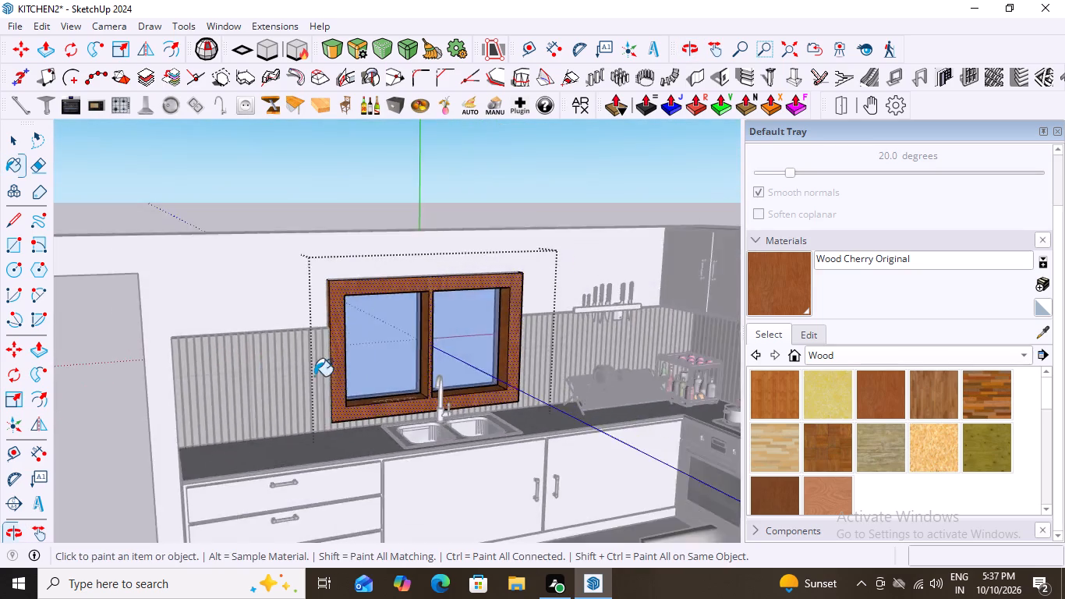
pyautogui.scroll(-7, 314, 376)
pyautogui.press('space')
pyautogui.doubleClick(526, 230)
# Open the window from outside the room, paint its frame's exterior face with Wood Cherry Original, and exit editing.
pyautogui.moveTo(418, 387); pyautogui.dragTo(475, 392, button='middle')
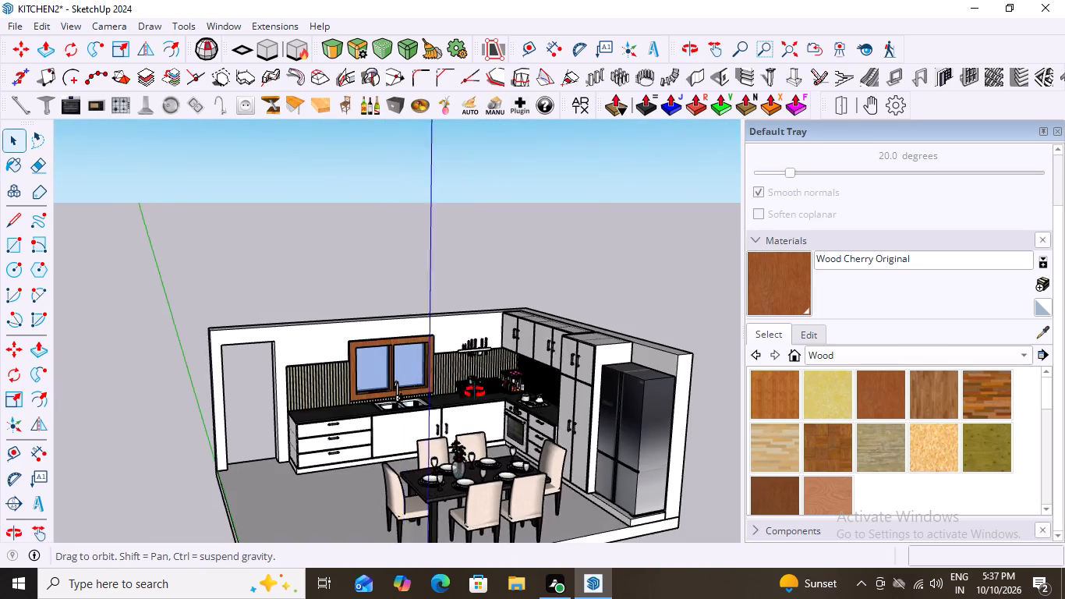
pyautogui.moveTo(475, 392); pyautogui.dragTo(498, 392, button='middle')
pyautogui.scroll(2, 498, 392)
pyautogui.scroll(11, 409, 408)
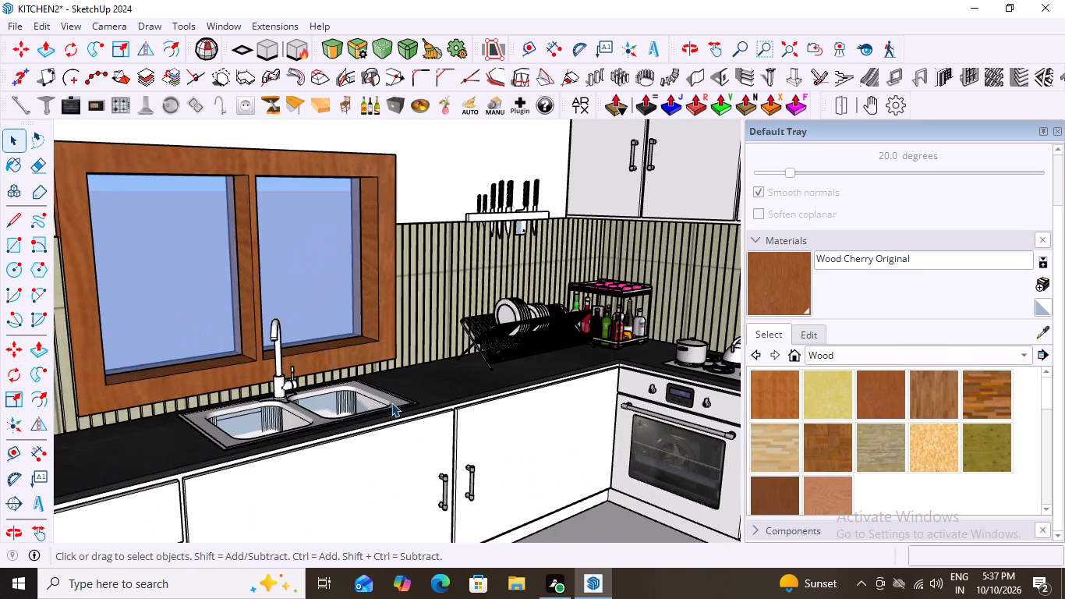
pyautogui.scroll(-19, 391, 402)
pyautogui.moveTo(412, 410); pyautogui.dragTo(946, 470, button='middle')
pyautogui.scroll(2, 303, 351)
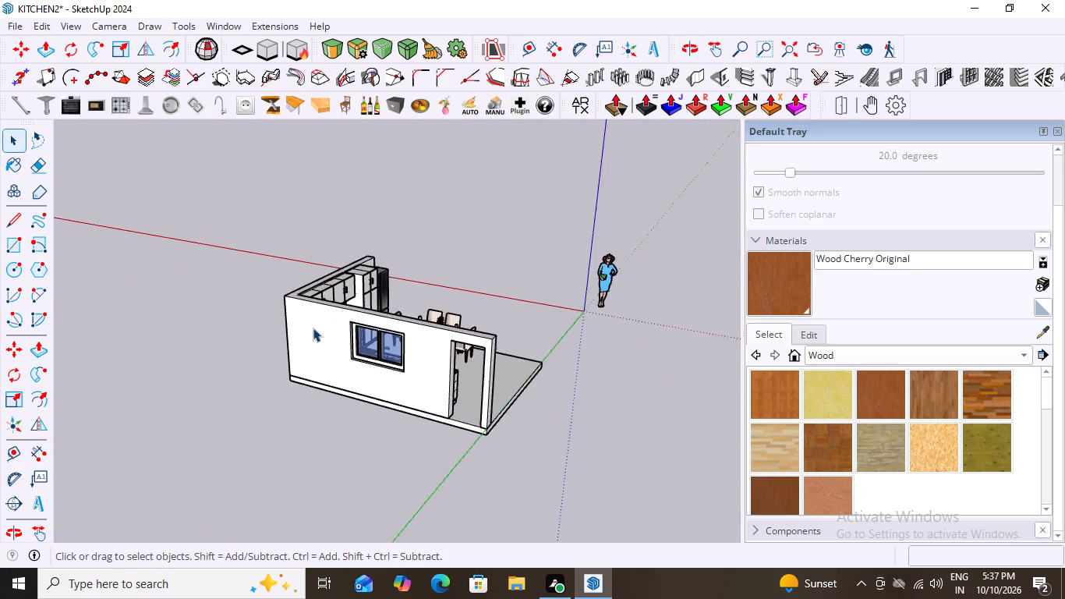
pyautogui.scroll(17, 313, 328)
pyautogui.moveTo(450, 392); pyautogui.dragTo(477, 388, button='middle')
pyautogui.scroll(-4, 477, 388)
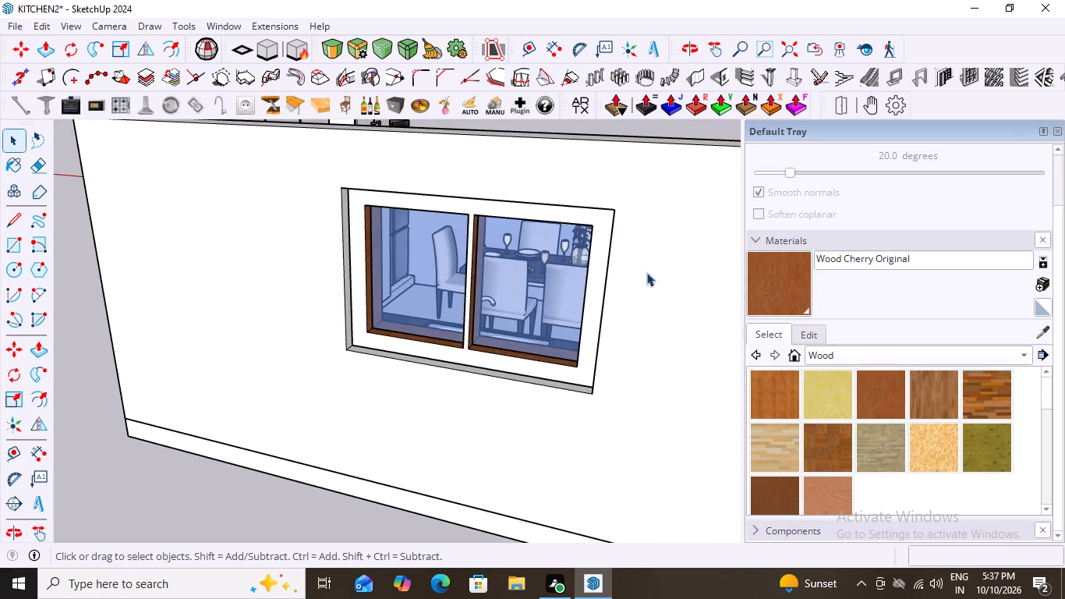
pyautogui.click(597, 212)
pyautogui.scroll(2, 597, 212)
pyautogui.tripleClick(597, 212)
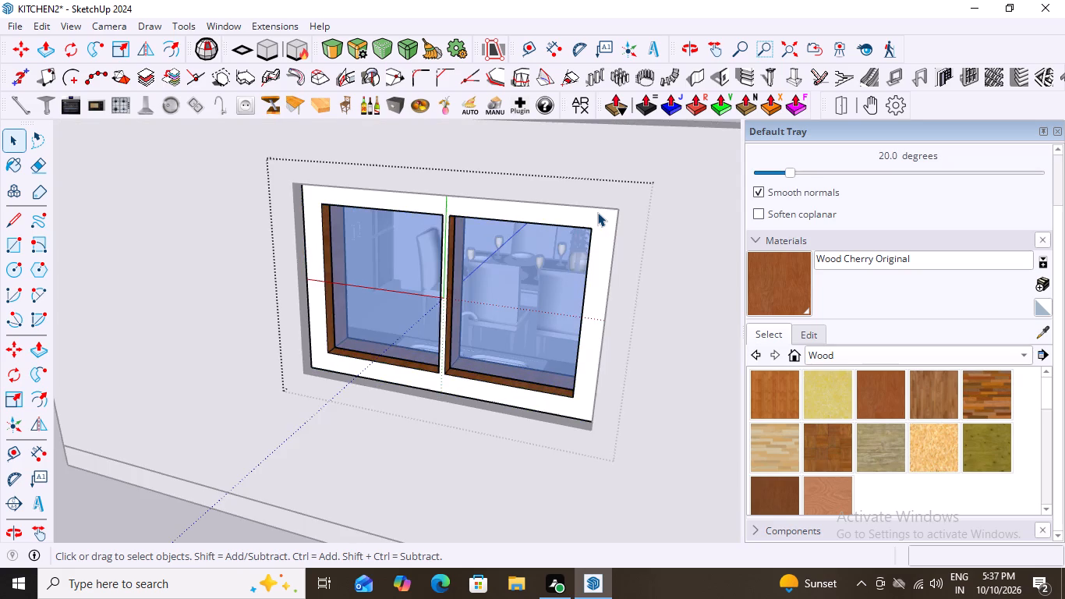
pyautogui.click(597, 212)
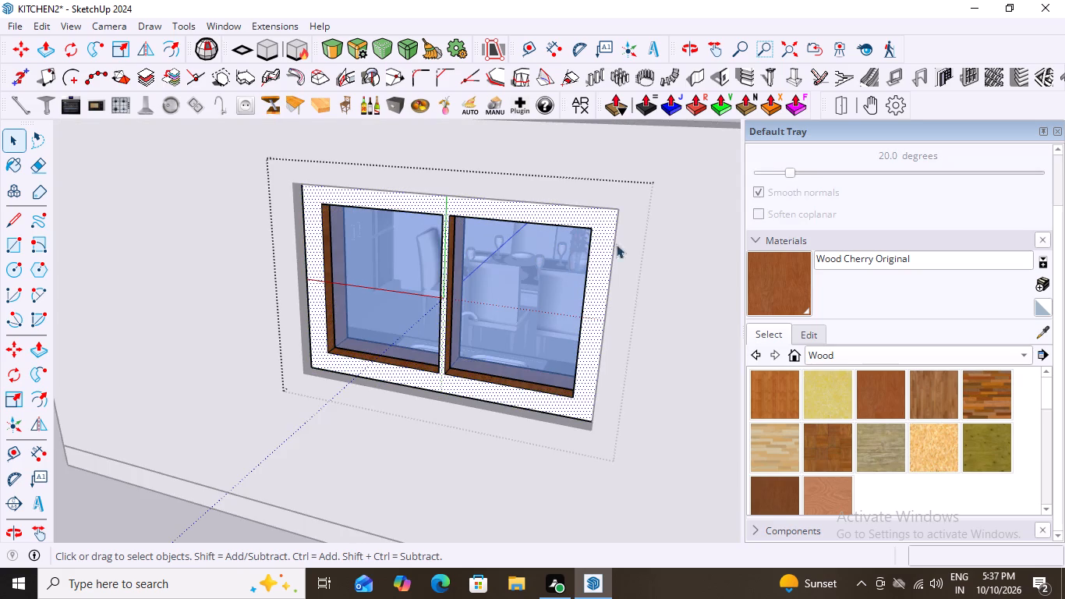
pyautogui.click(791, 299)
pyautogui.click(545, 218)
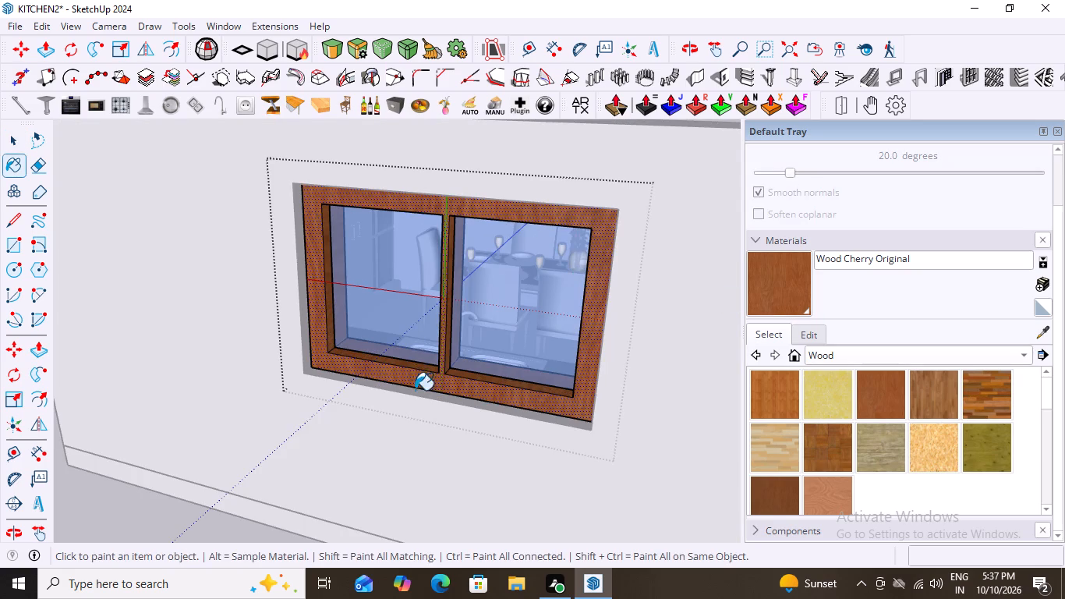
pyautogui.scroll(4, 431, 413)
pyautogui.scroll(-5, 352, 399)
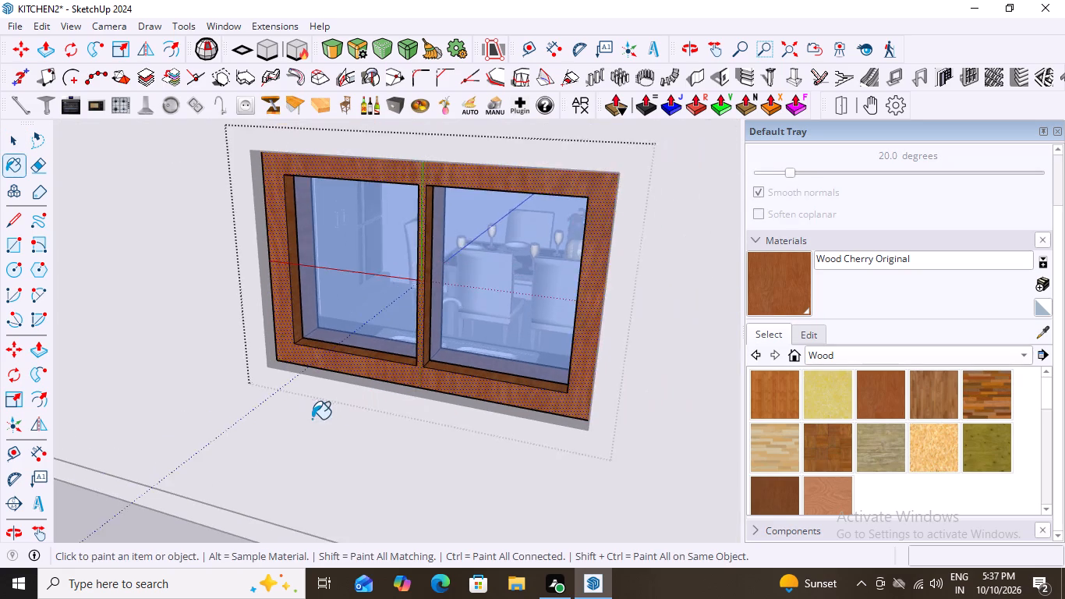
pyautogui.scroll(-10, 312, 419)
pyautogui.moveTo(483, 467); pyautogui.dragTo(70, 398, button='middle')
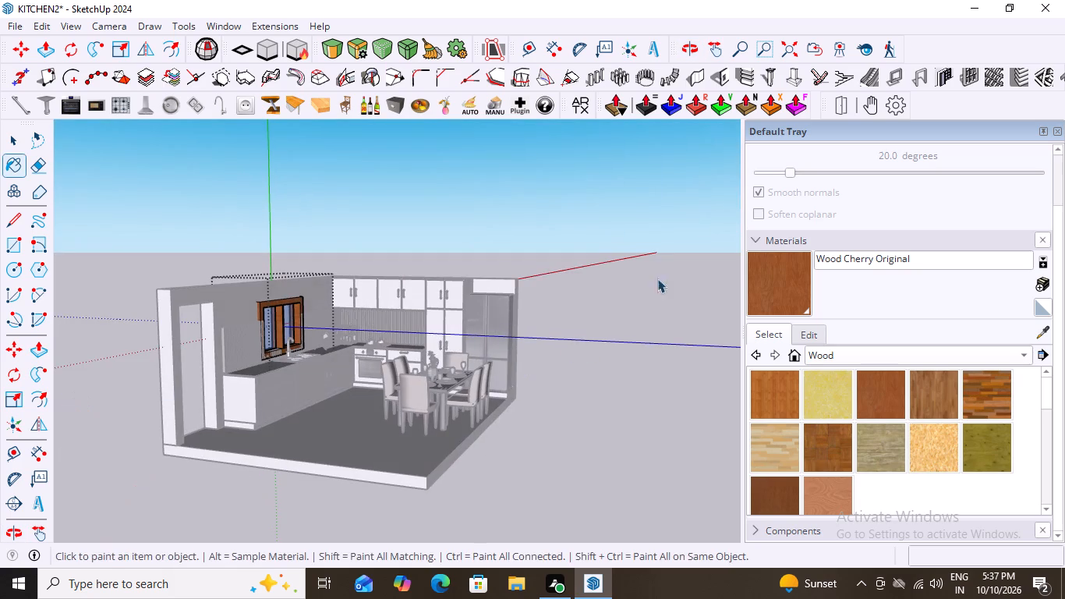
pyautogui.press('space')
pyautogui.doubleClick(675, 272)
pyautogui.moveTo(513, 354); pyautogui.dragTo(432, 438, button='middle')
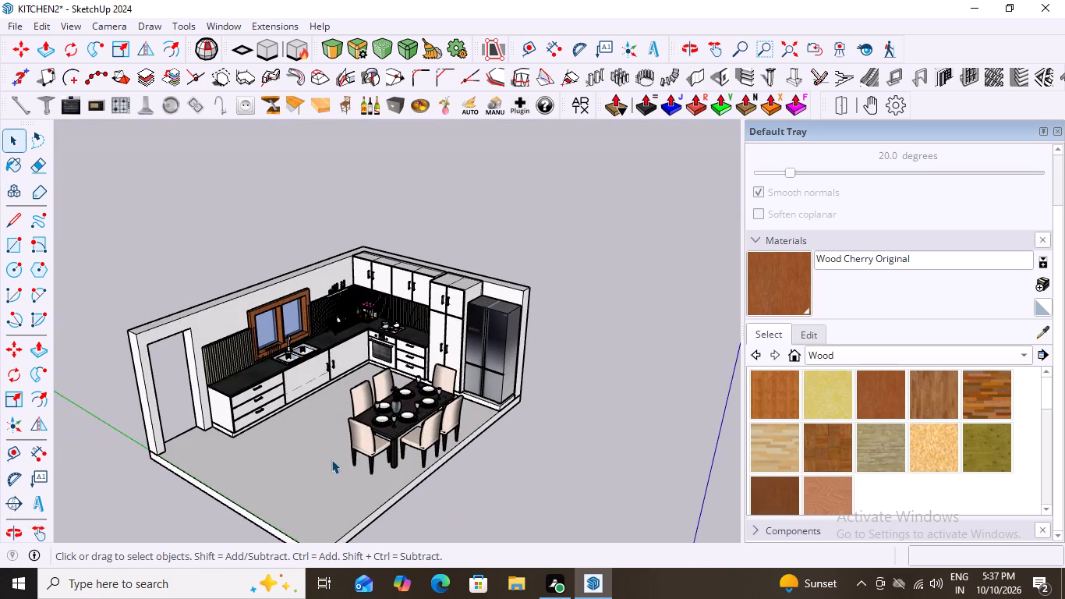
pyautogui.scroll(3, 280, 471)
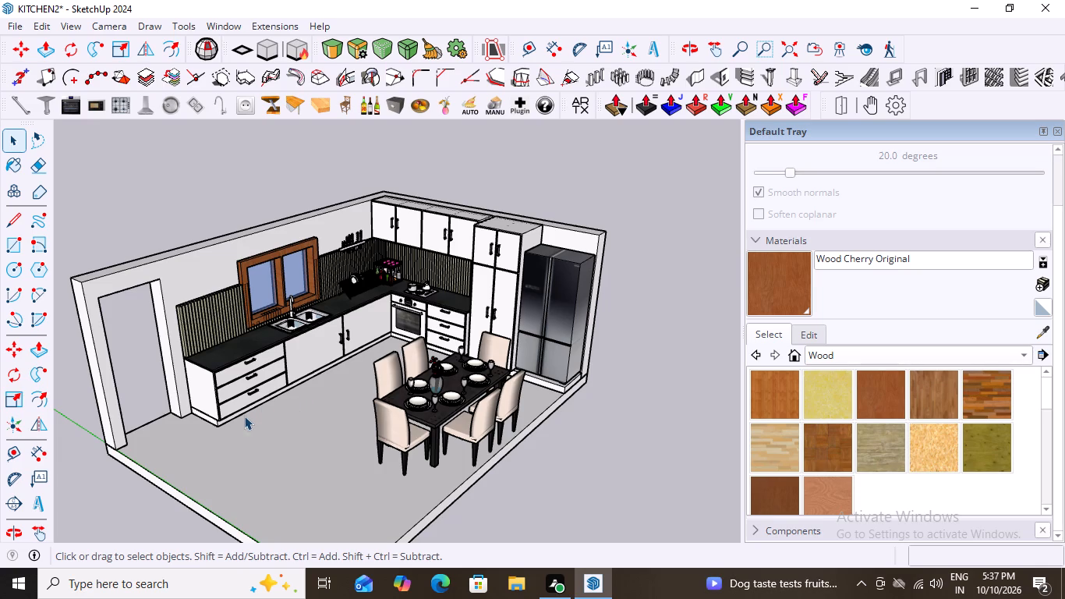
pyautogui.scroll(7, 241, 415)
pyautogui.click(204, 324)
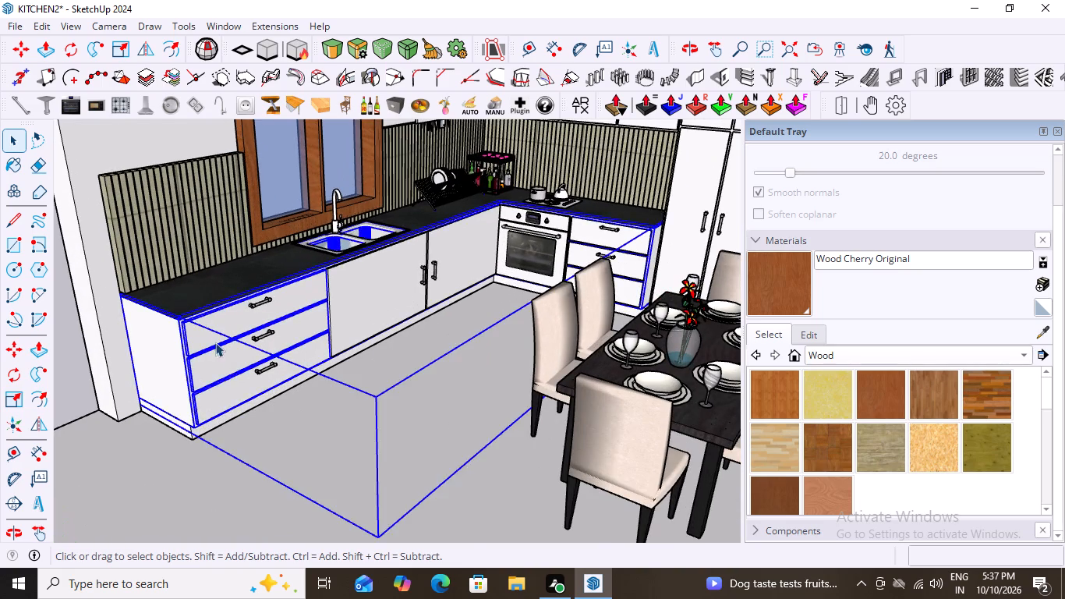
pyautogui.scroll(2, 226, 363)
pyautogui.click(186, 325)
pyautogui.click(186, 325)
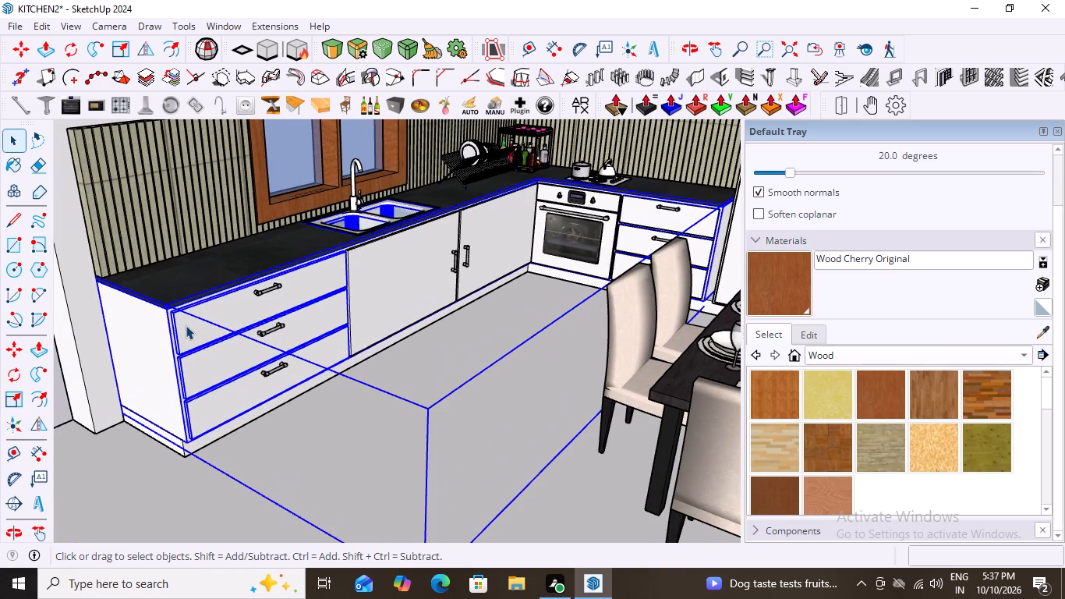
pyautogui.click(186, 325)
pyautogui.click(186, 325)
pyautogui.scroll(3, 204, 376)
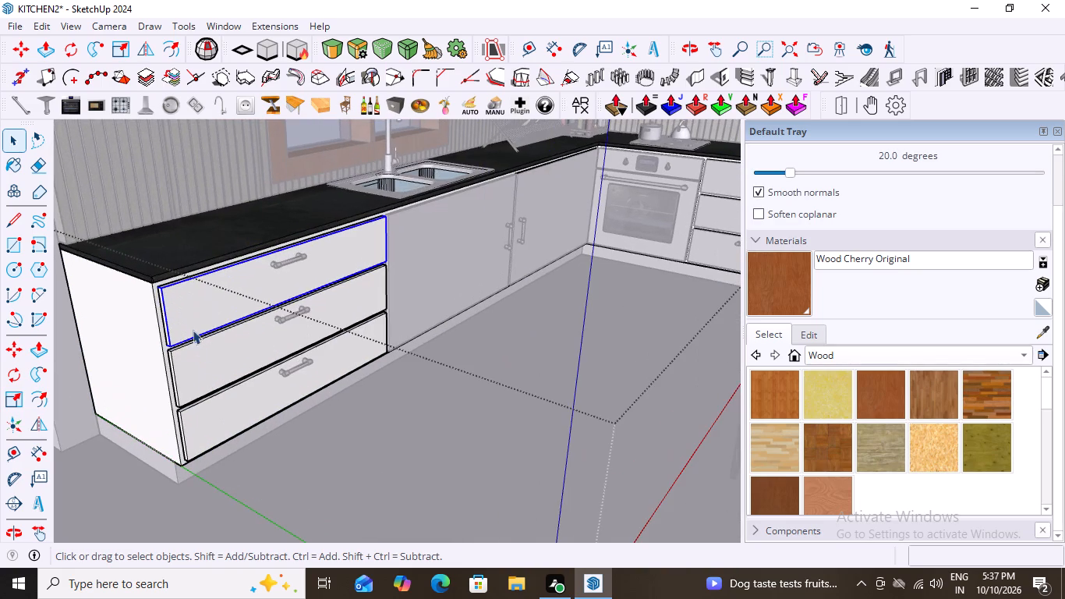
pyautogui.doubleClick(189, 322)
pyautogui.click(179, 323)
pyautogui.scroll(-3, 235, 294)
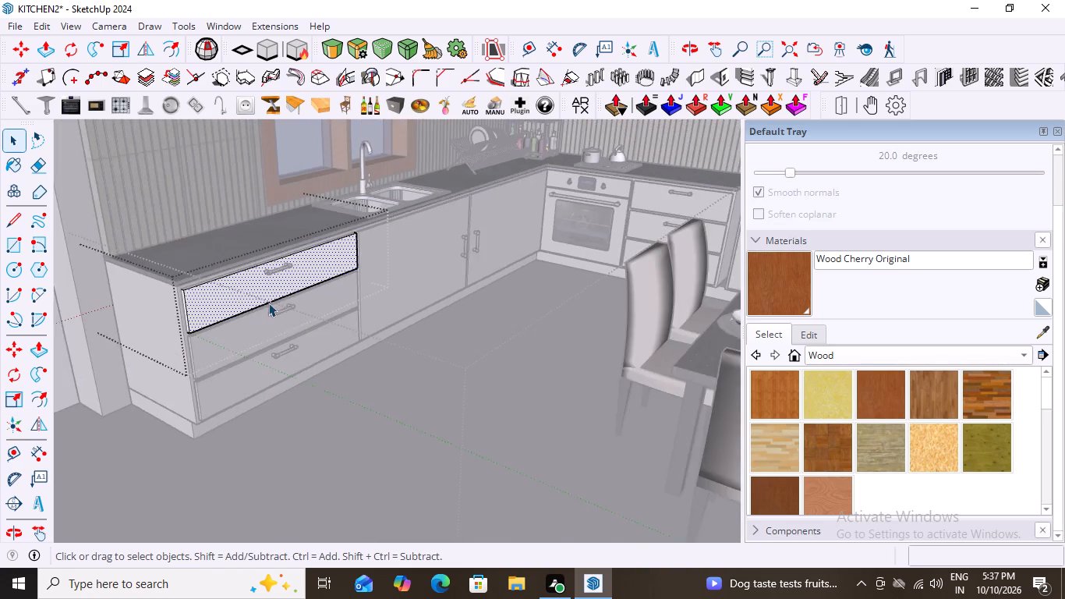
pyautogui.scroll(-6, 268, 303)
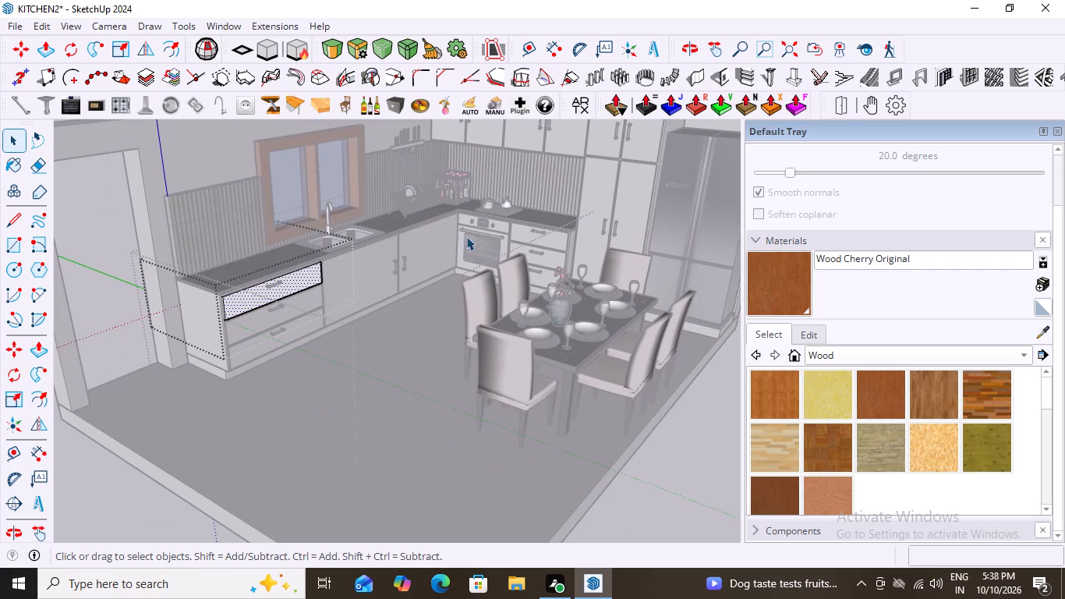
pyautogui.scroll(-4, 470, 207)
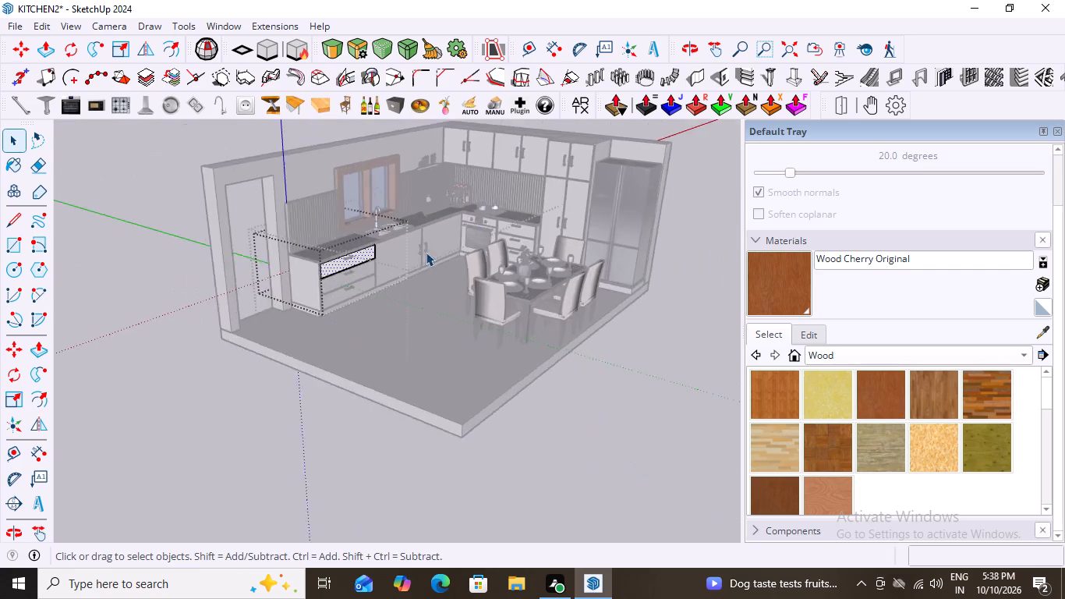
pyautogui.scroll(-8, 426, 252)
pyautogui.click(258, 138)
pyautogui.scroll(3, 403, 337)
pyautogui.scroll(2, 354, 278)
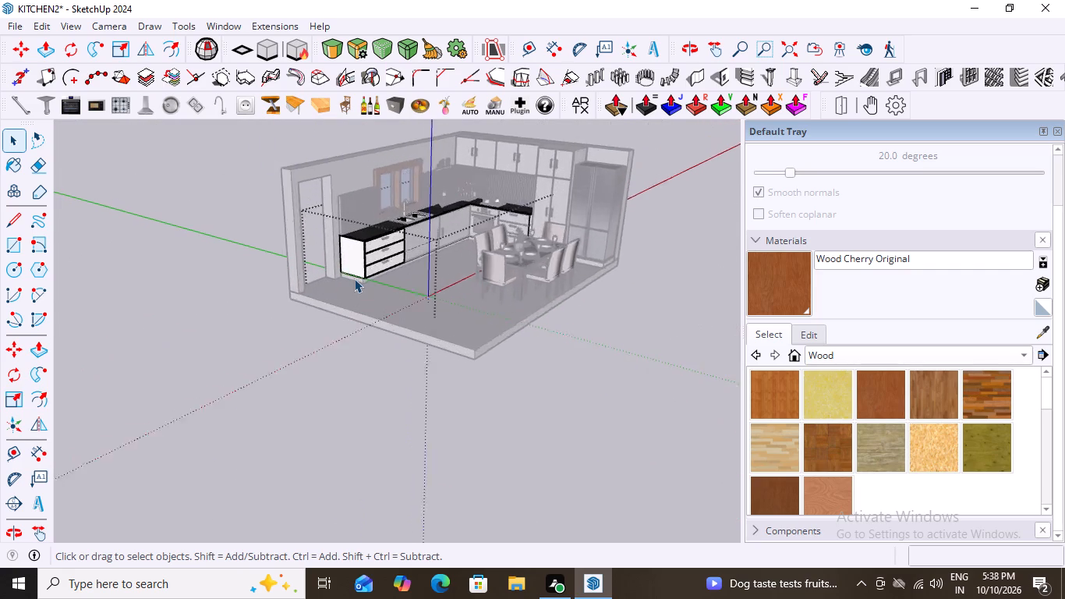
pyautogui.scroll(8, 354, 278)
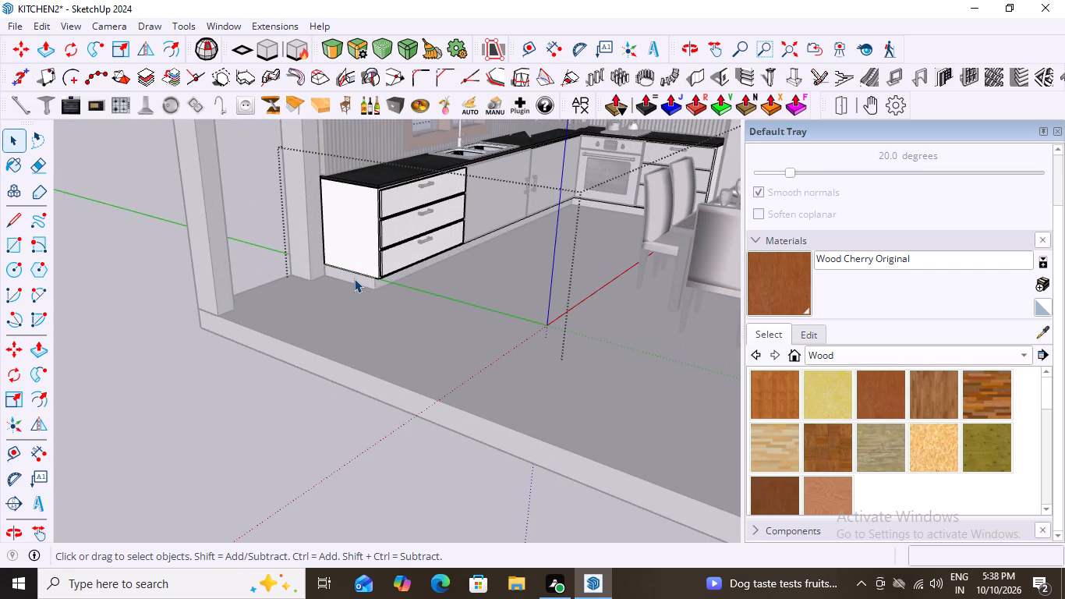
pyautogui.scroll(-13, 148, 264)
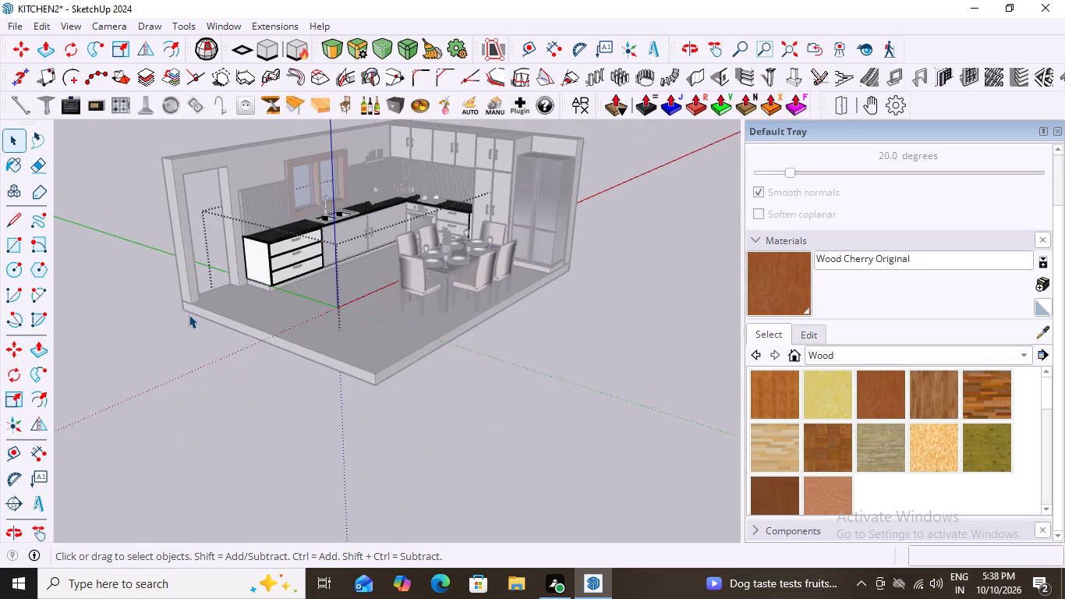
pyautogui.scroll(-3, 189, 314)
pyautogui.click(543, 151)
# Paint the base cabinet carcass, its three drawer fronts near the doorway and the two adjoining cabinet doors with Wood Veneer 02.
pyautogui.scroll(3, 133, 396)
pyautogui.scroll(1, 208, 321)
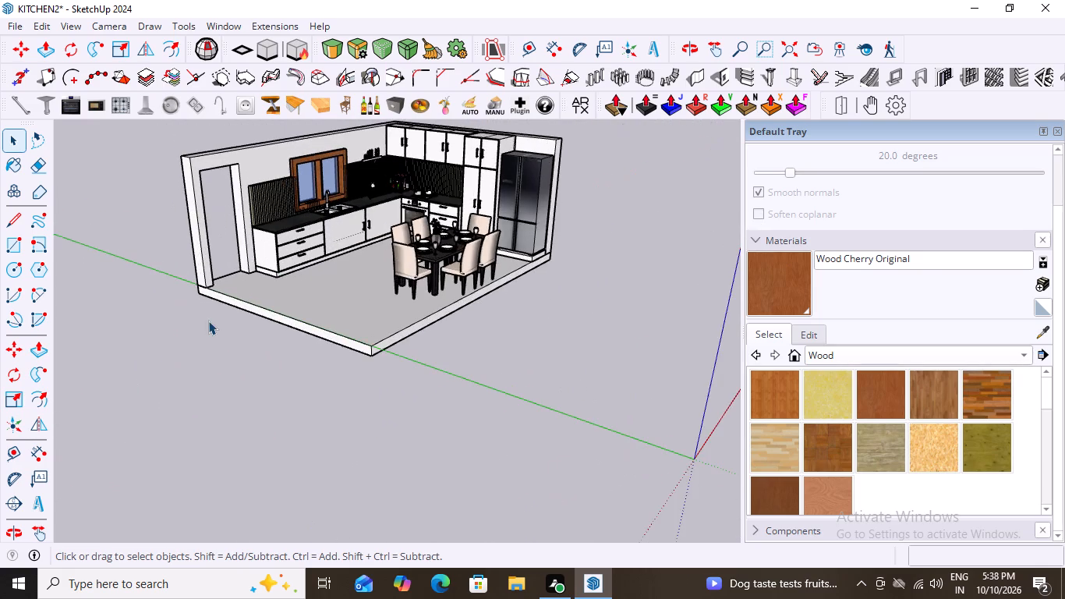
pyautogui.scroll(2, 208, 321)
pyautogui.click(831, 499)
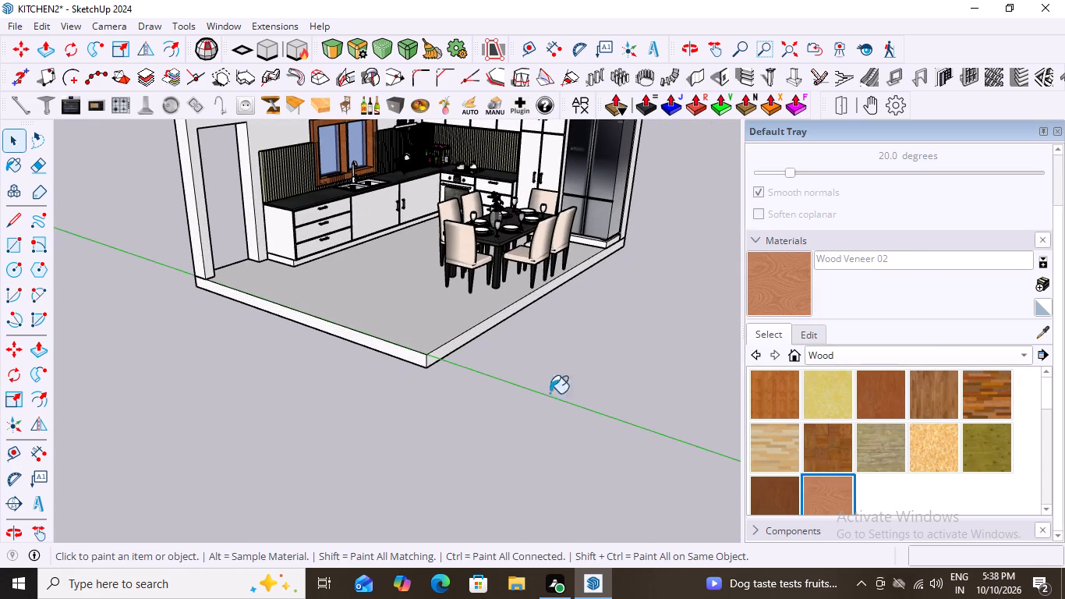
pyautogui.scroll(5, 292, 268)
pyautogui.click(268, 222)
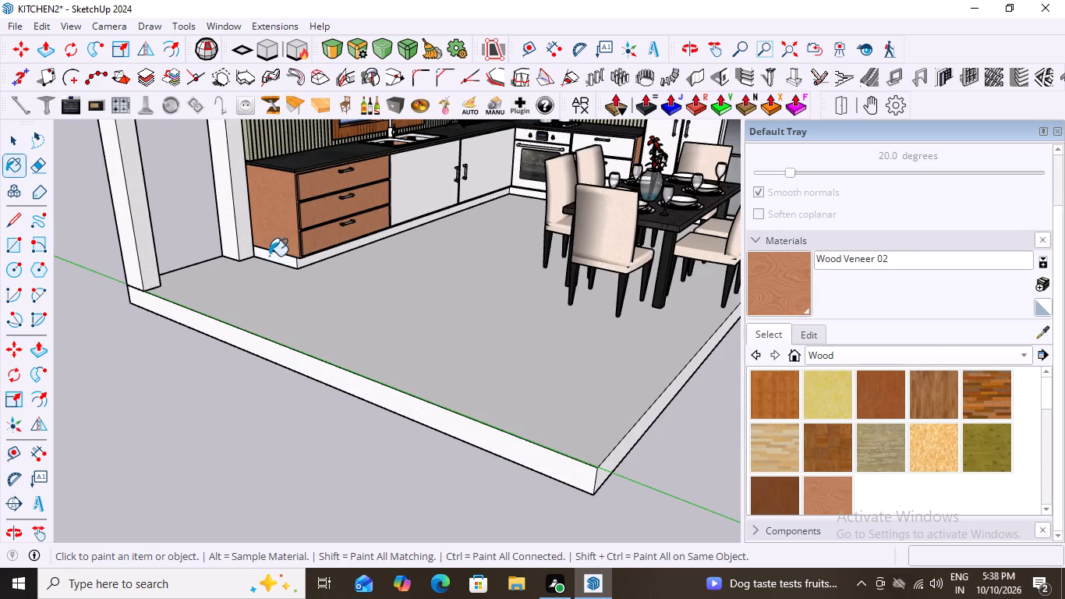
pyautogui.scroll(-3, 238, 282)
pyautogui.scroll(3, 416, 179)
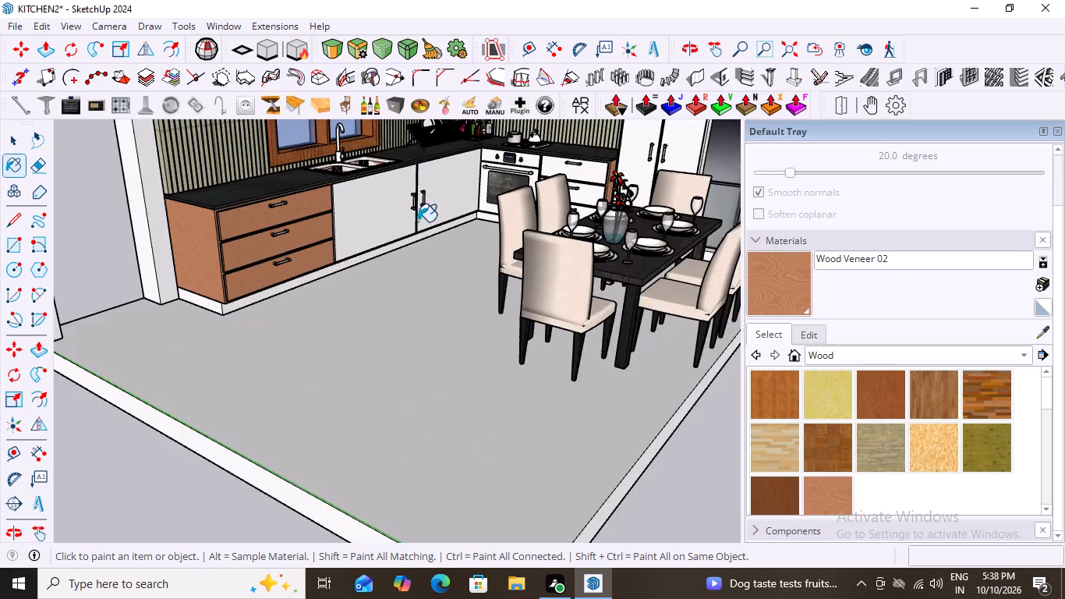
pyautogui.scroll(3, 417, 232)
pyautogui.click(383, 186)
pyautogui.scroll(-3, 356, 250)
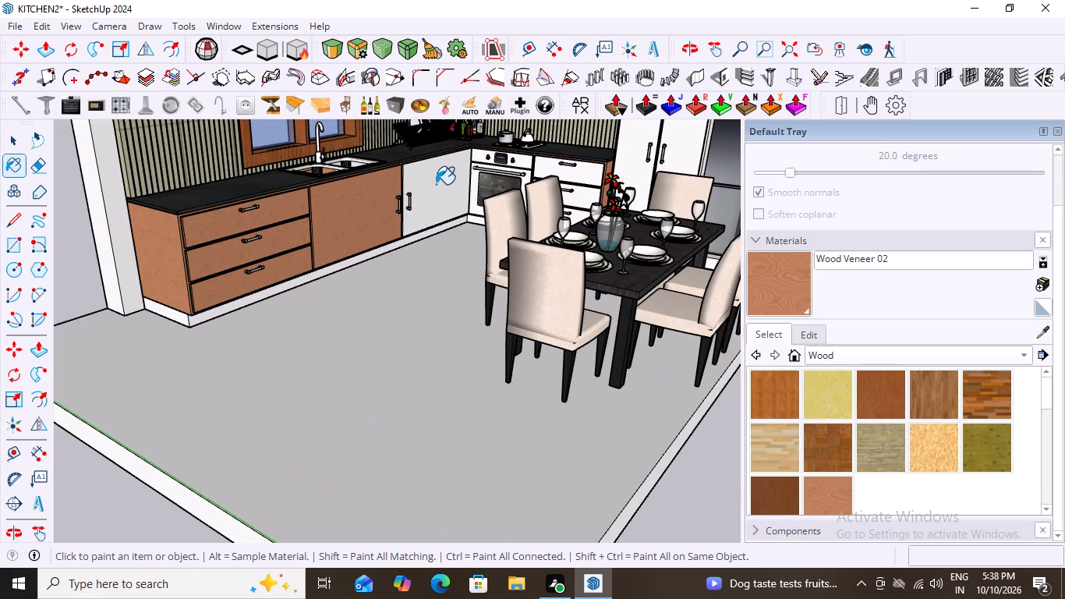
pyautogui.click(436, 184)
pyautogui.scroll(2, 286, 306)
pyautogui.scroll(-6, 232, 292)
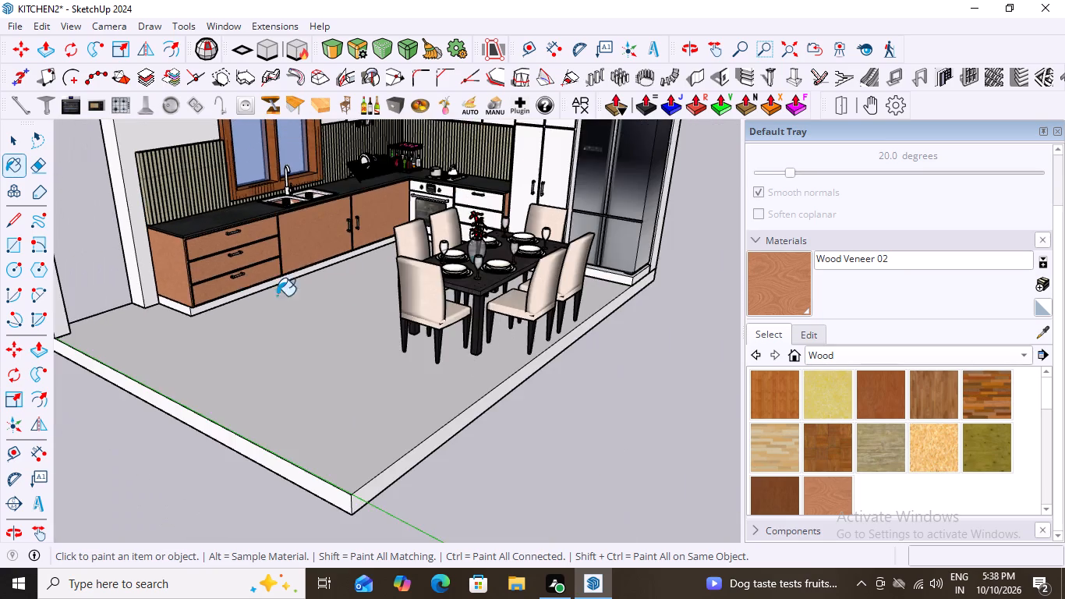
# Paint the three drawer fronts beside the oven with Wood Veneer 02.
pyautogui.moveTo(303, 280); pyautogui.dragTo(382, 316, button='middle')
pyautogui.scroll(8, 465, 170)
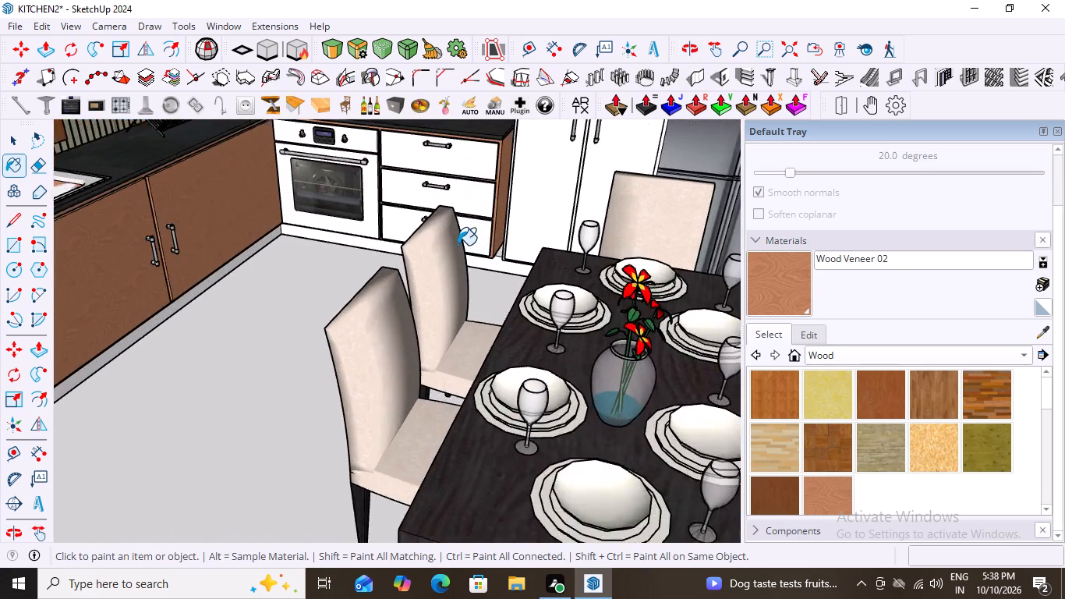
pyautogui.scroll(3, 458, 245)
pyautogui.click(476, 147)
pyautogui.click(473, 198)
pyautogui.click(479, 233)
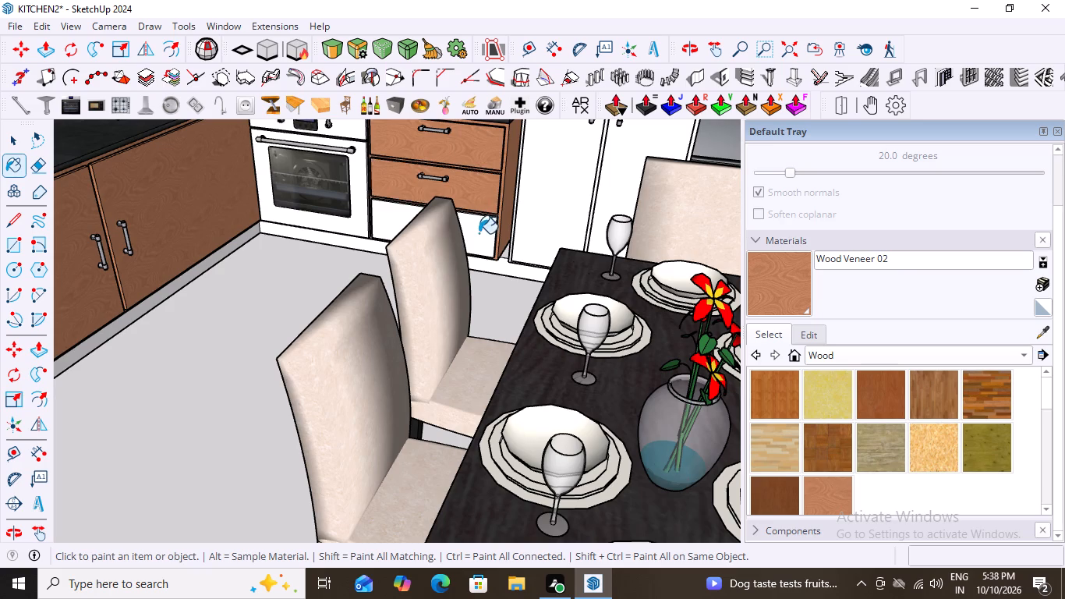
# Paint the tall cabinet beside the fridge with Wood Veneer 02, covering its carcass, two lower doors and two upper doors.
pyautogui.scroll(-12, 214, 243)
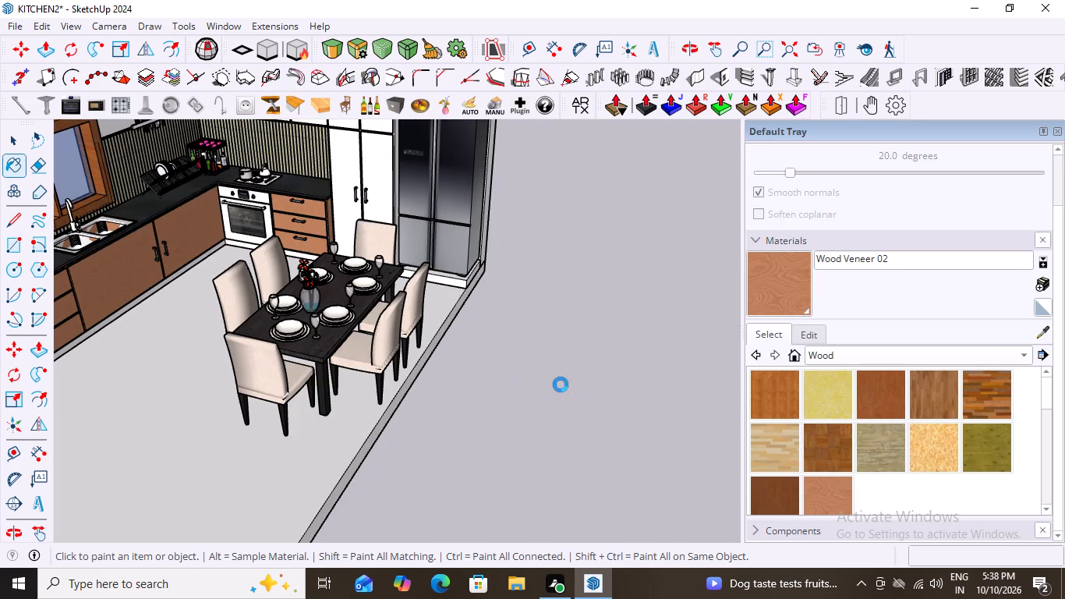
pyautogui.scroll(-8, 558, 381)
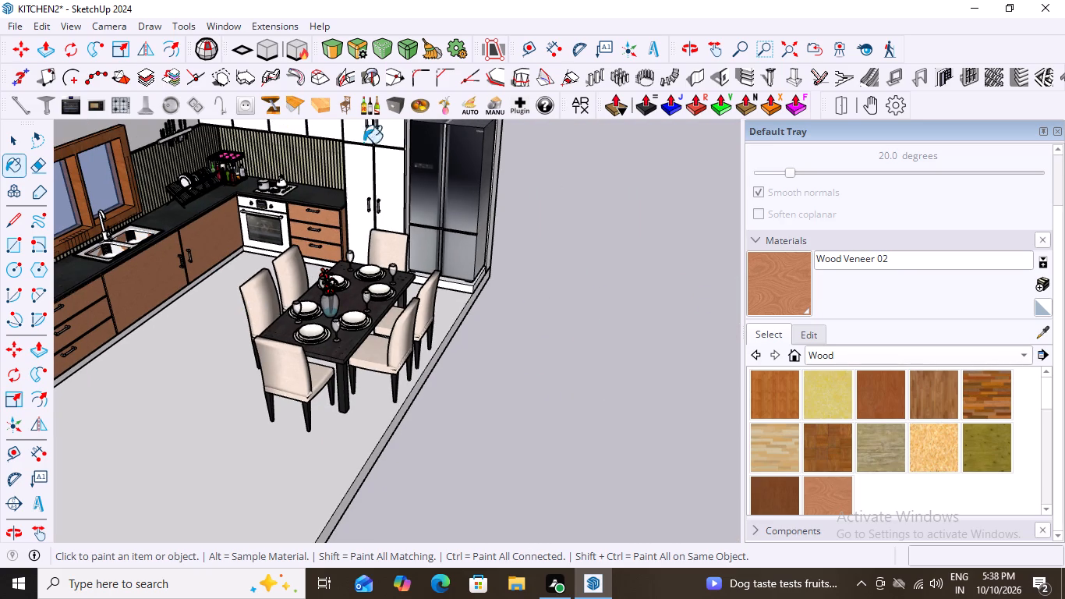
pyautogui.scroll(-1, 862, 444)
pyautogui.click(833, 499)
pyautogui.click(361, 186)
pyautogui.click(384, 185)
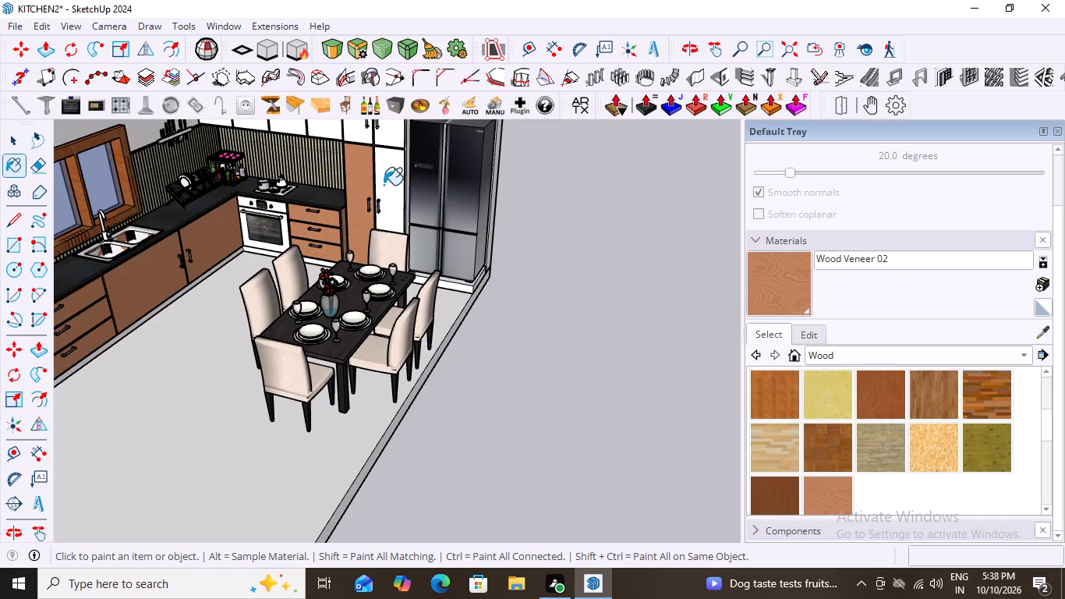
pyautogui.moveTo(552, 209); pyautogui.dragTo(372, 420, button='middle')
pyautogui.scroll(-1, 375, 417)
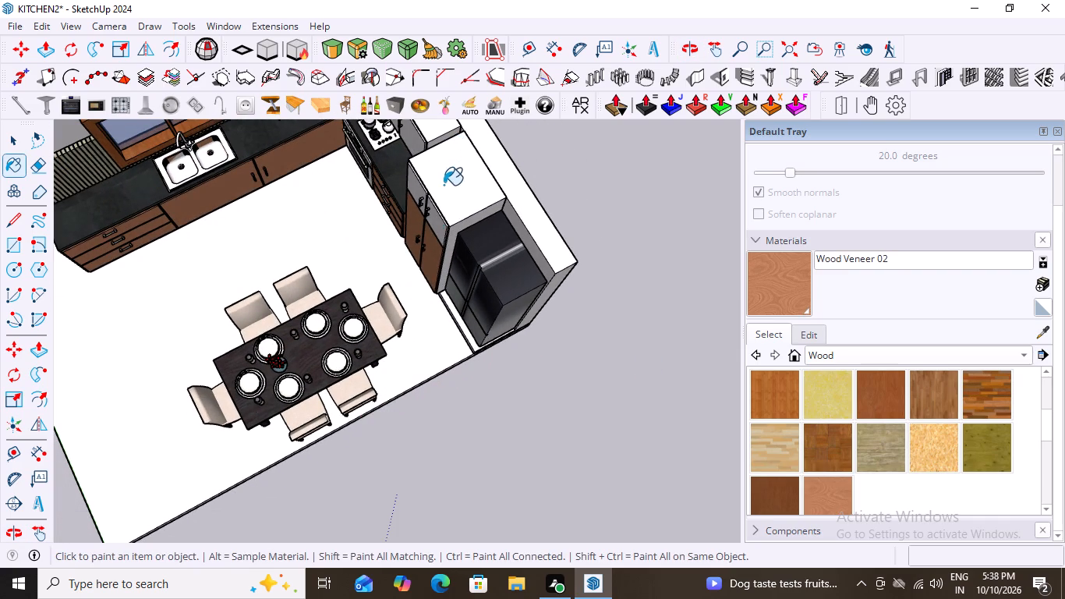
pyautogui.click(444, 185)
pyautogui.moveTo(451, 251); pyautogui.dragTo(546, 176, button='middle')
pyautogui.scroll(3, 377, 174)
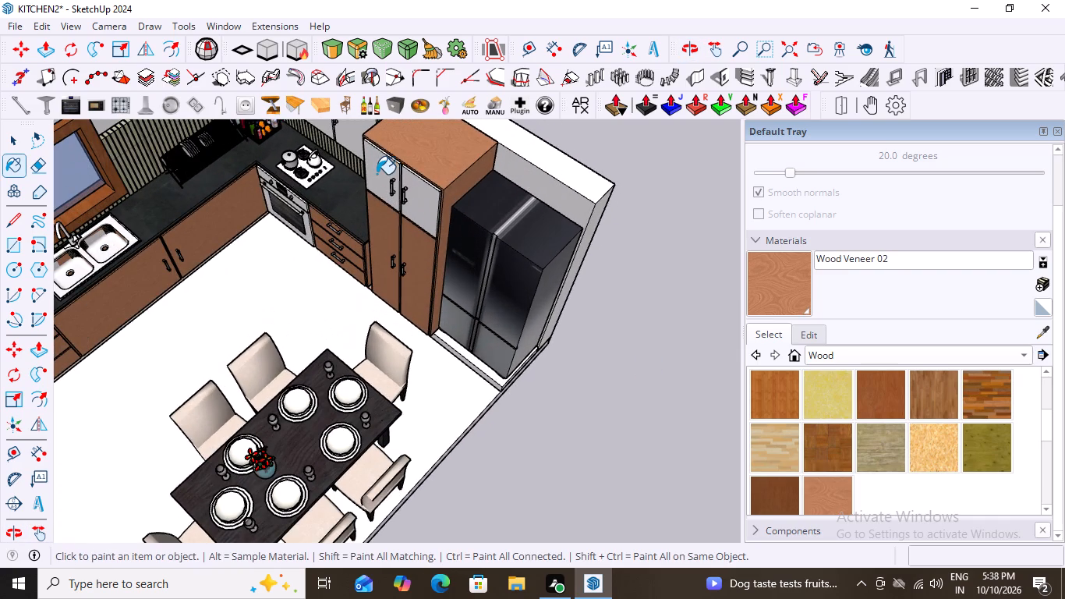
pyautogui.click(377, 174)
pyautogui.click(423, 204)
# Paint the wall cabinets above the cooktop with Wood OSB, covering the carcass and all four door fronts.
pyautogui.scroll(-6, 341, 228)
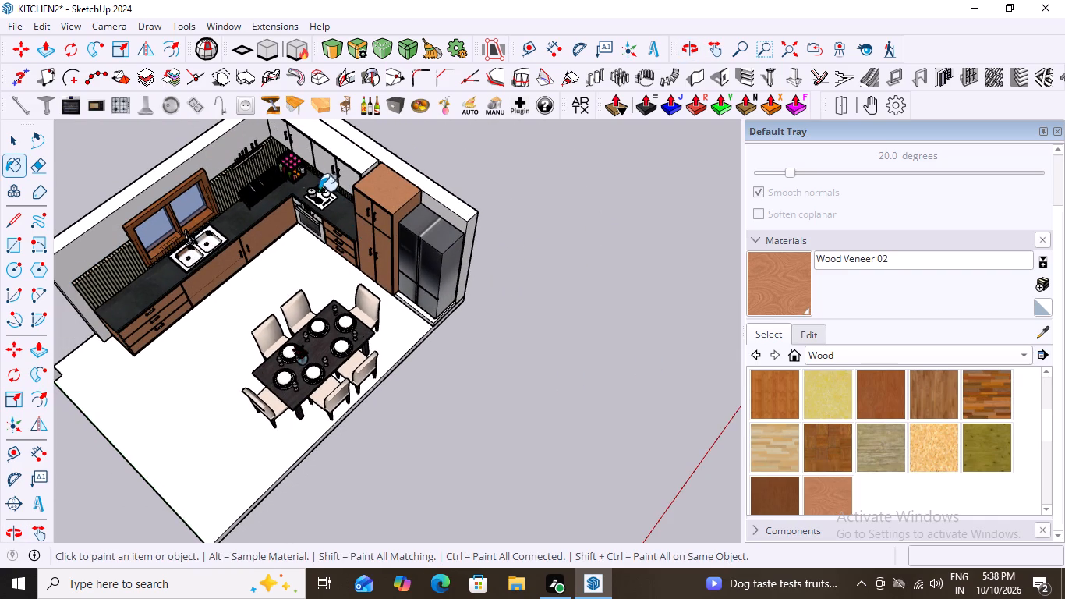
pyautogui.scroll(-4, 279, 205)
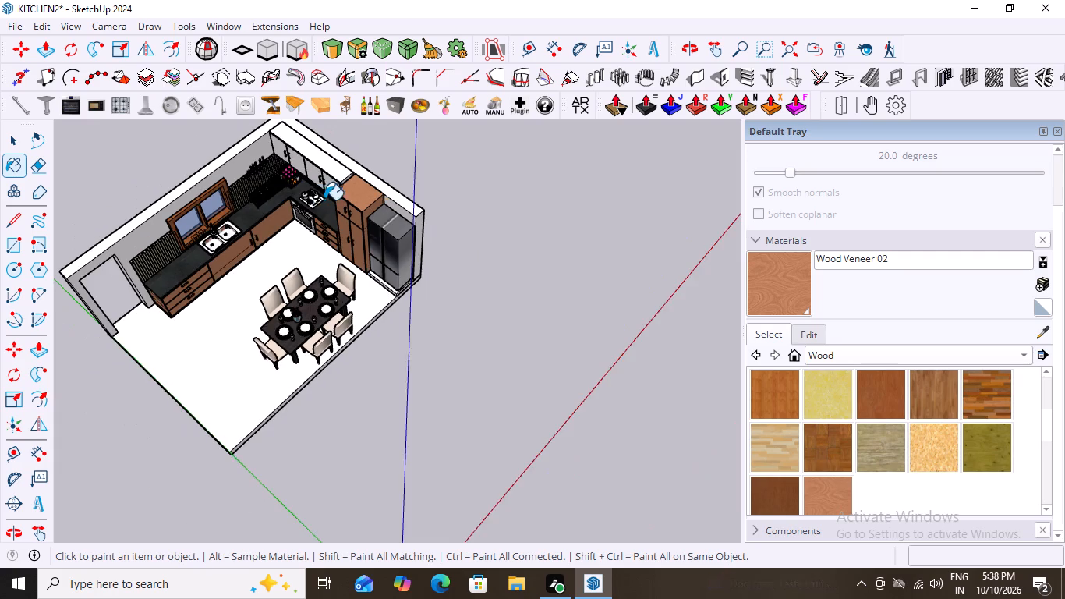
pyautogui.moveTo(283, 201); pyautogui.dragTo(425, 23, button='middle')
pyautogui.scroll(1, 176, 355)
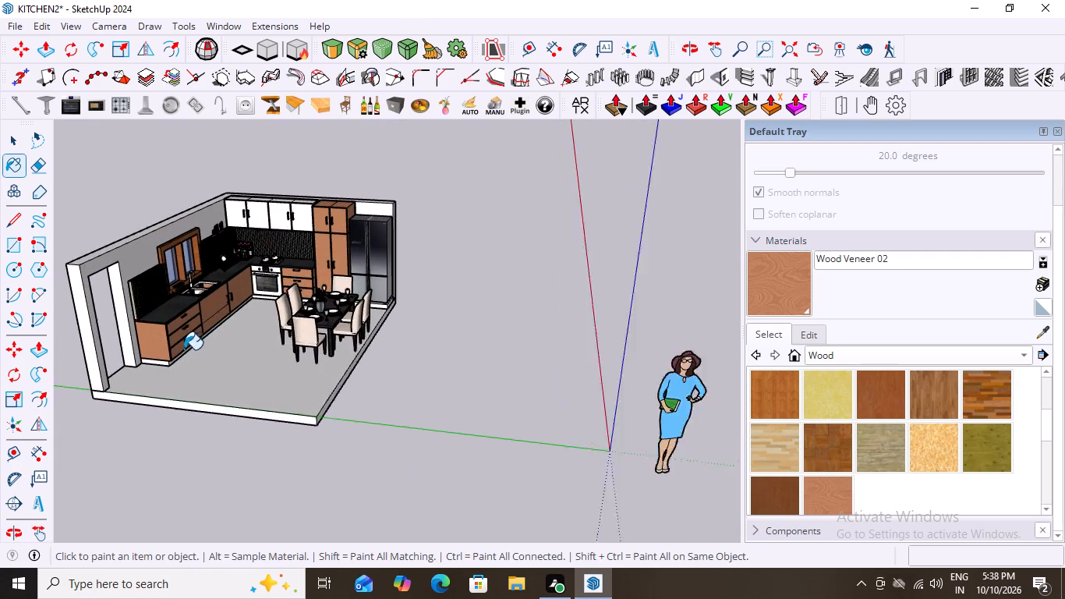
pyautogui.scroll(7, 184, 349)
pyautogui.scroll(-3, 264, 280)
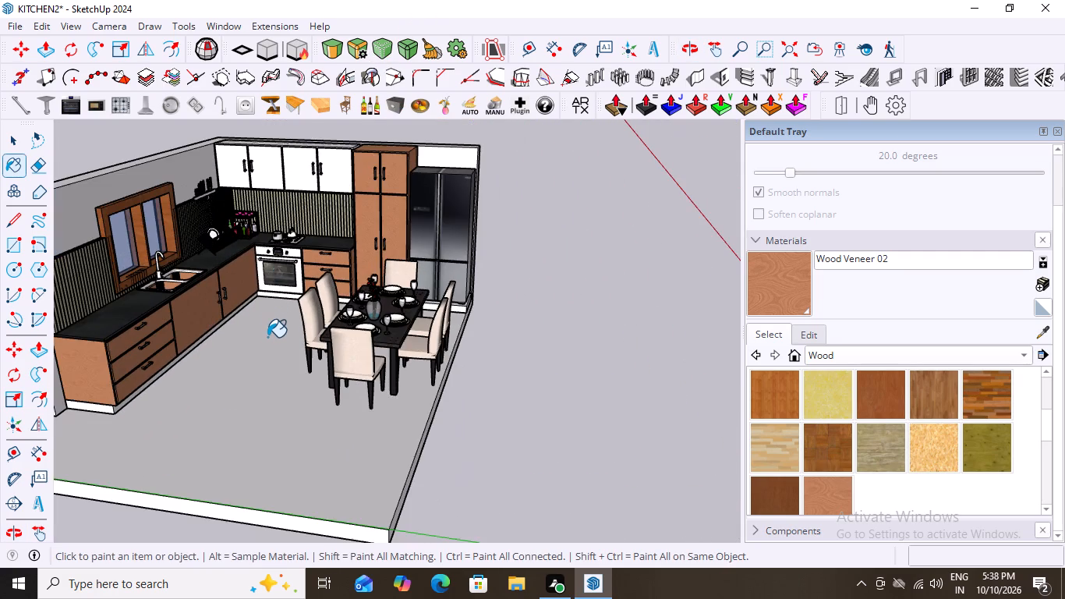
pyautogui.scroll(2, 267, 337)
pyautogui.scroll(-1, 817, 431)
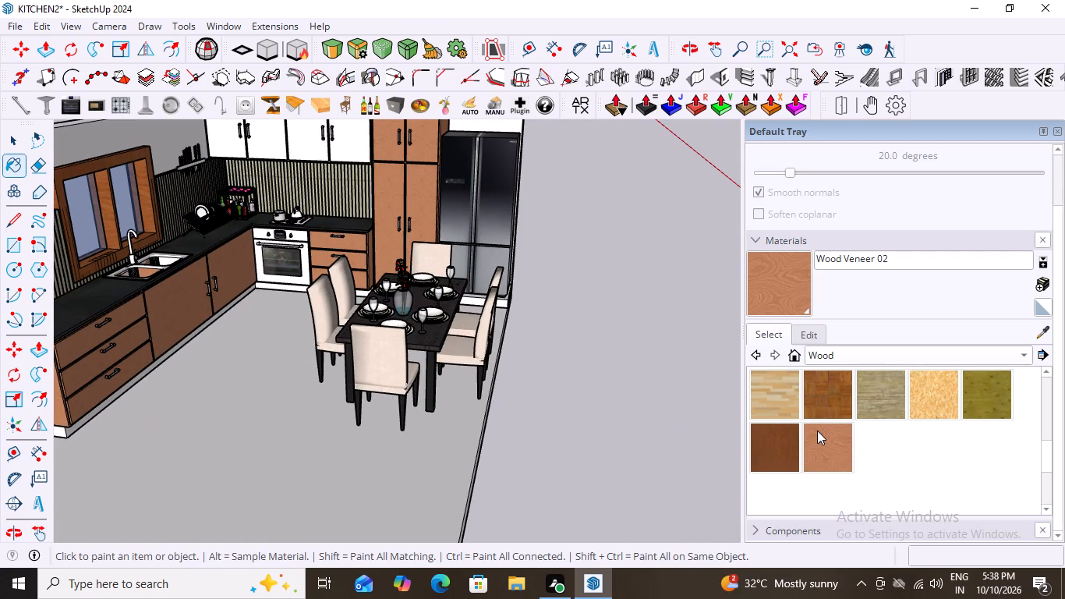
pyautogui.click(932, 406)
pyautogui.scroll(-4, 282, 438)
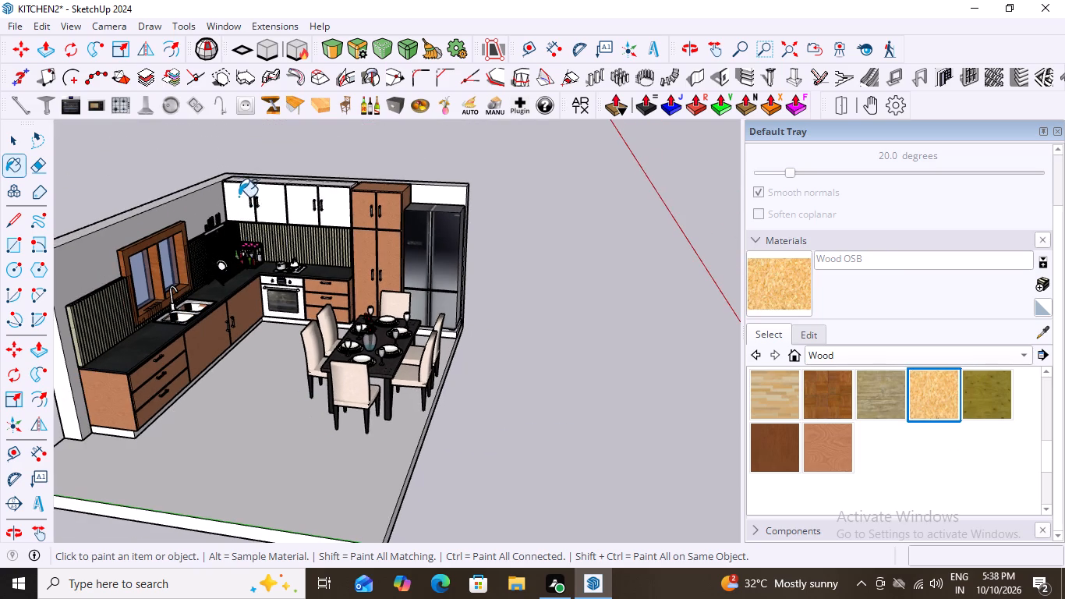
pyautogui.click(239, 197)
pyautogui.moveTo(276, 243); pyautogui.dragTo(303, 388, button='middle')
pyautogui.click(297, 177)
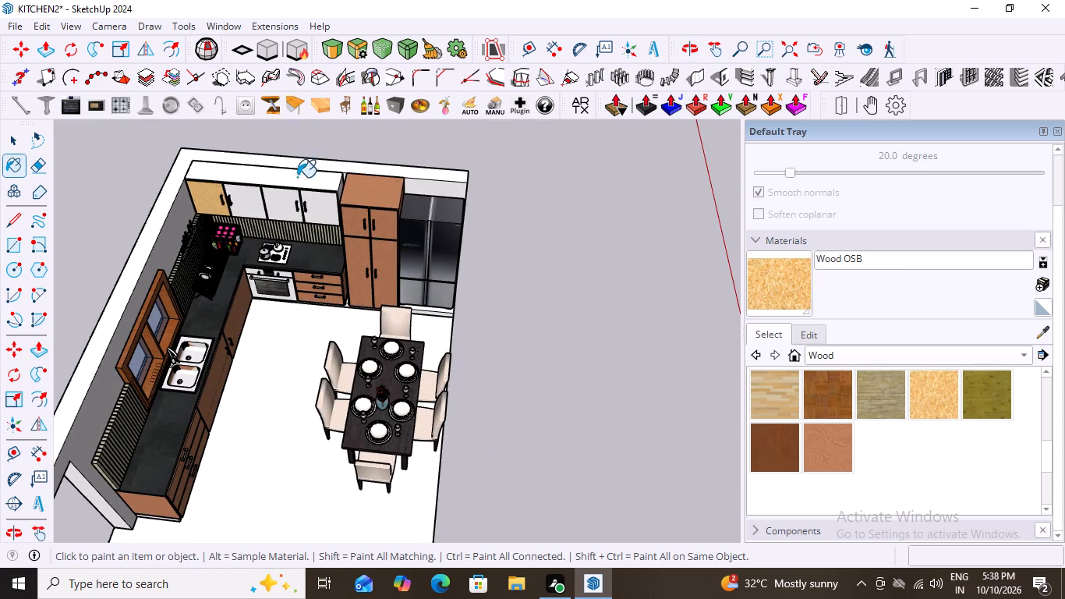
pyautogui.click(245, 207)
pyautogui.click(281, 204)
pyautogui.click(313, 205)
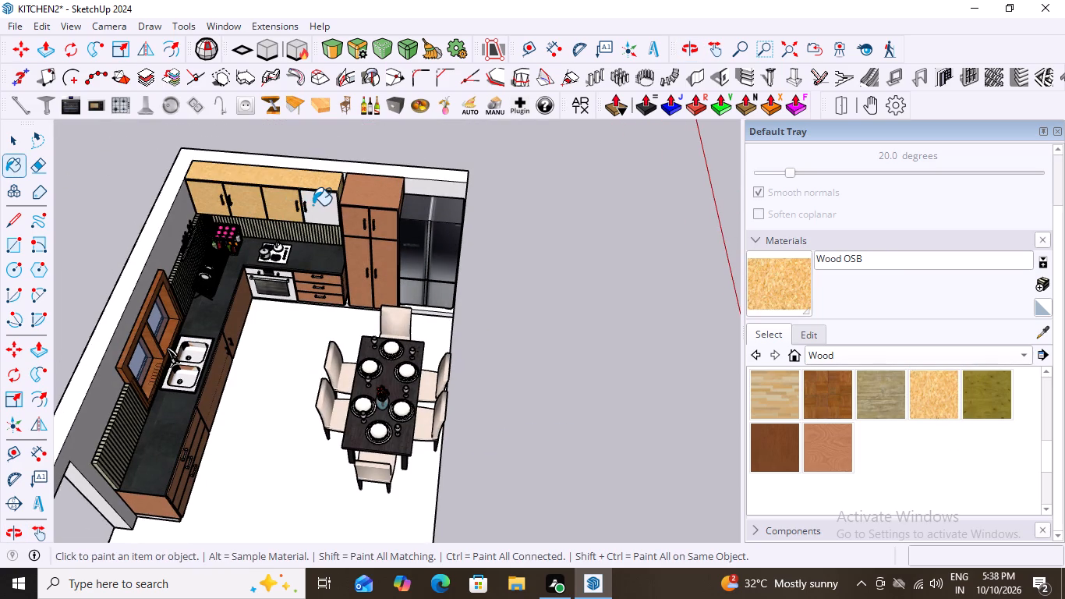
pyautogui.moveTo(366, 317); pyautogui.dragTo(283, 167, button='middle')
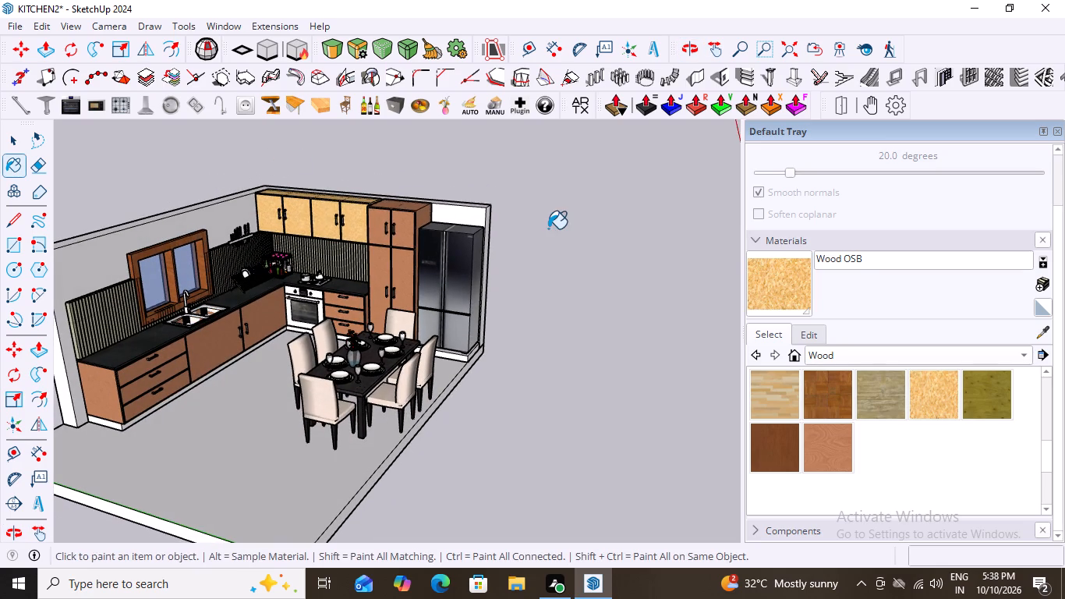
# Open the dining set for editing and select the table's connected top and leg geometry.
pyautogui.press('space')
pyautogui.click(584, 216)
pyautogui.scroll(-4, 433, 314)
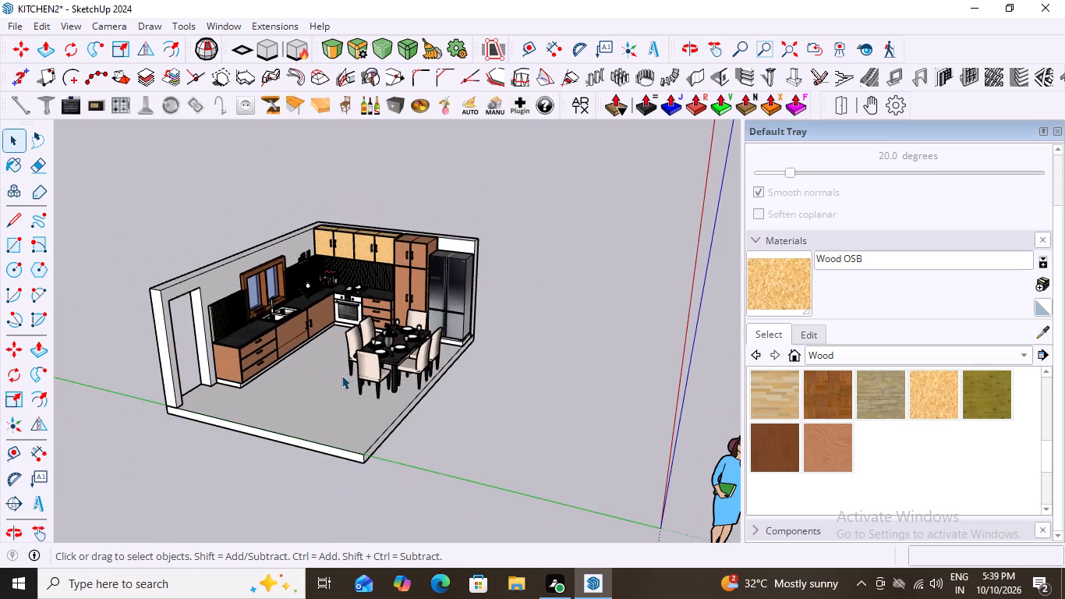
pyautogui.moveTo(334, 371); pyautogui.dragTo(315, 350, button='middle')
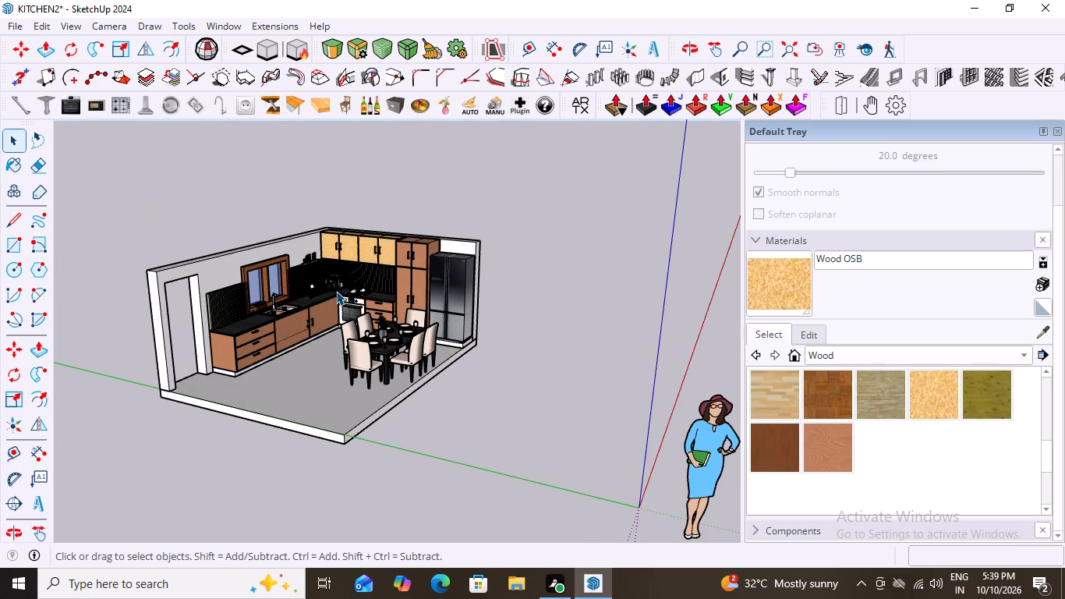
pyautogui.moveTo(337, 291); pyautogui.dragTo(271, 333, button='middle')
pyautogui.scroll(4, 285, 330)
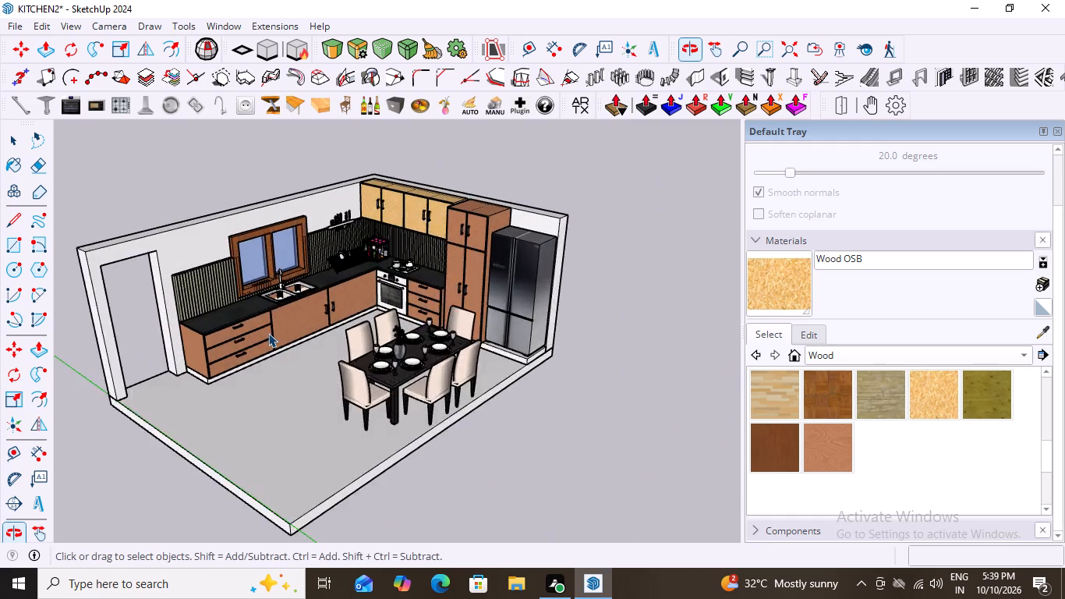
pyautogui.scroll(2, 268, 333)
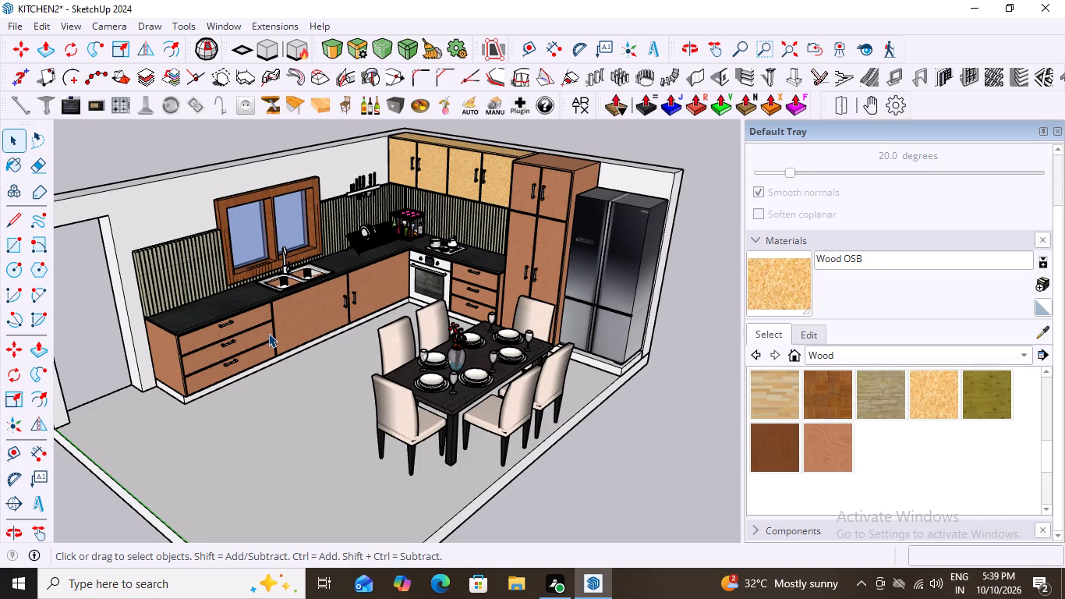
pyautogui.scroll(2, 454, 478)
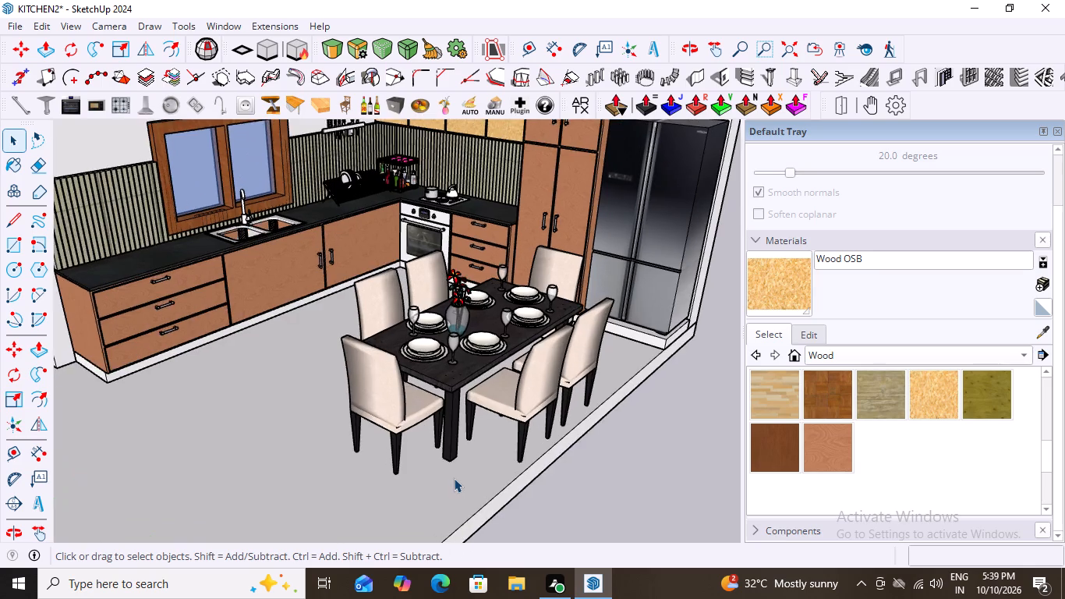
pyautogui.scroll(3, 454, 478)
pyautogui.click(444, 349)
pyautogui.doubleClick(445, 349)
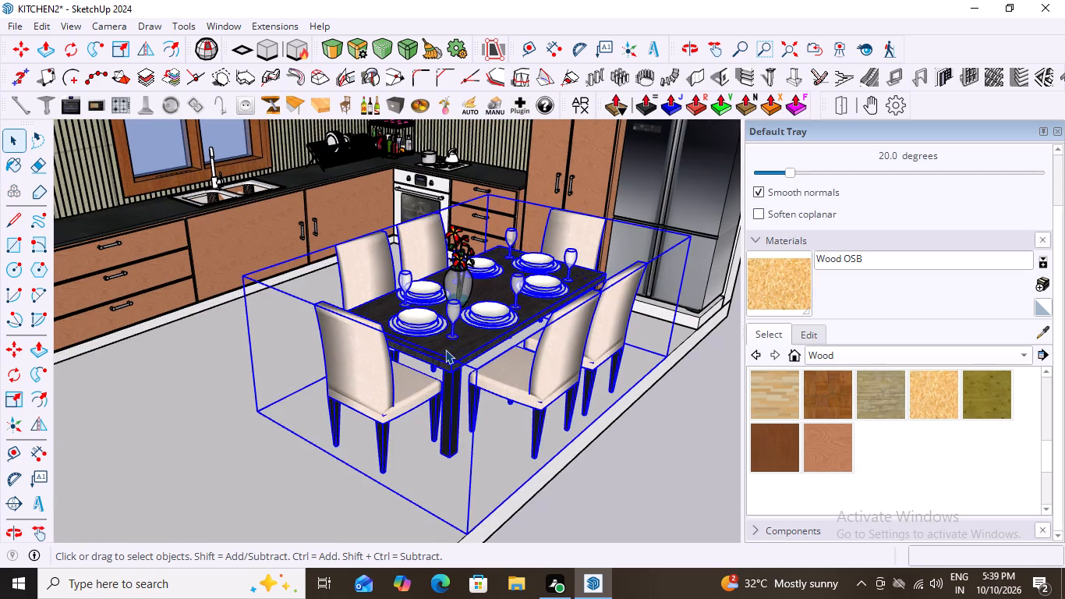
pyautogui.click(445, 360)
pyautogui.doubleClick(445, 360)
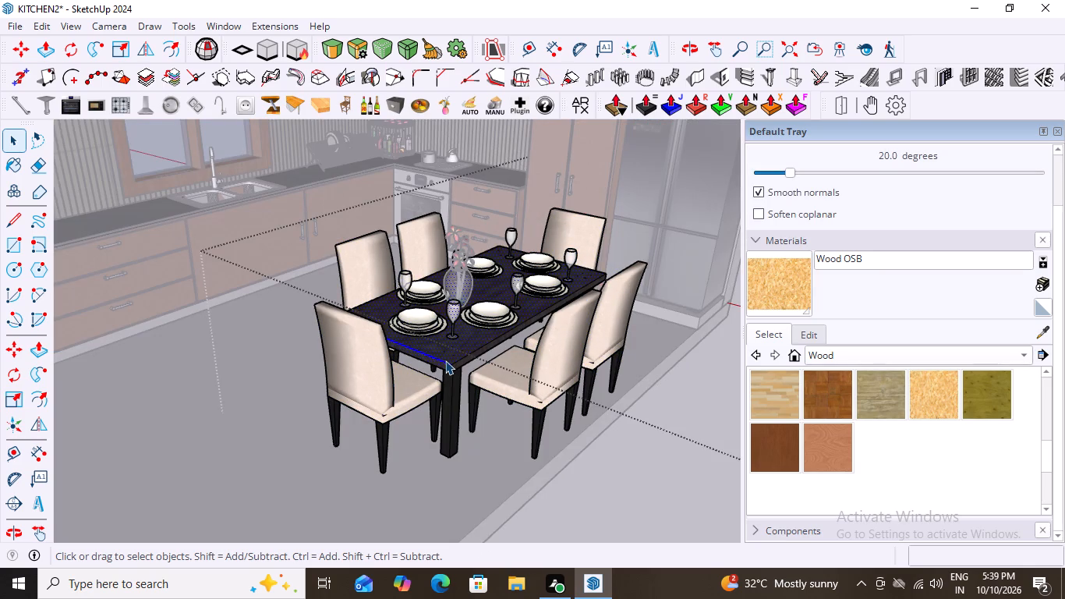
pyautogui.tripleClick(454, 351)
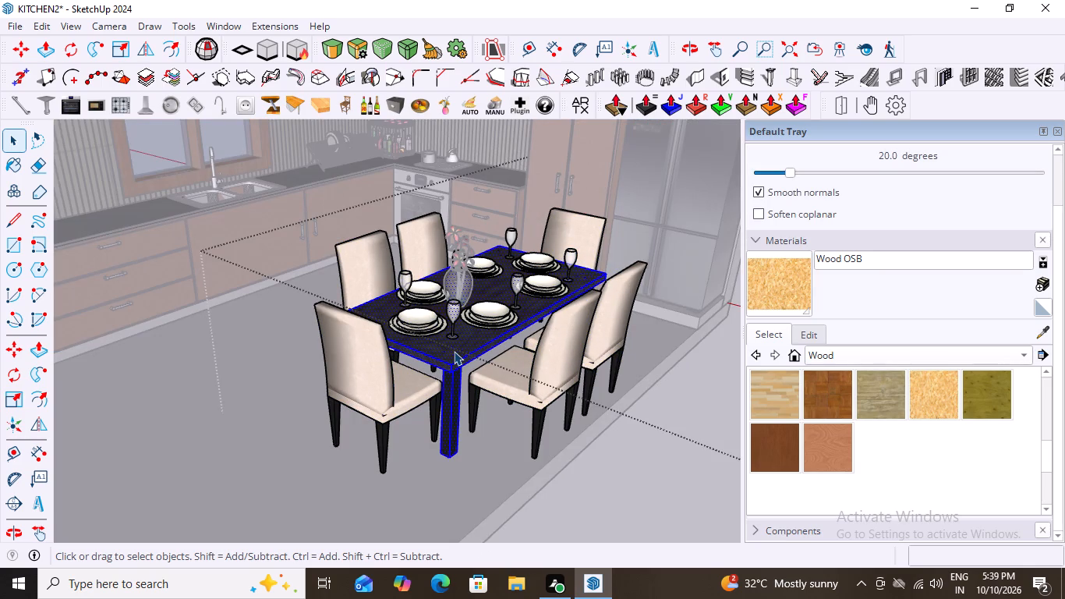
pyautogui.scroll(9, 466, 331)
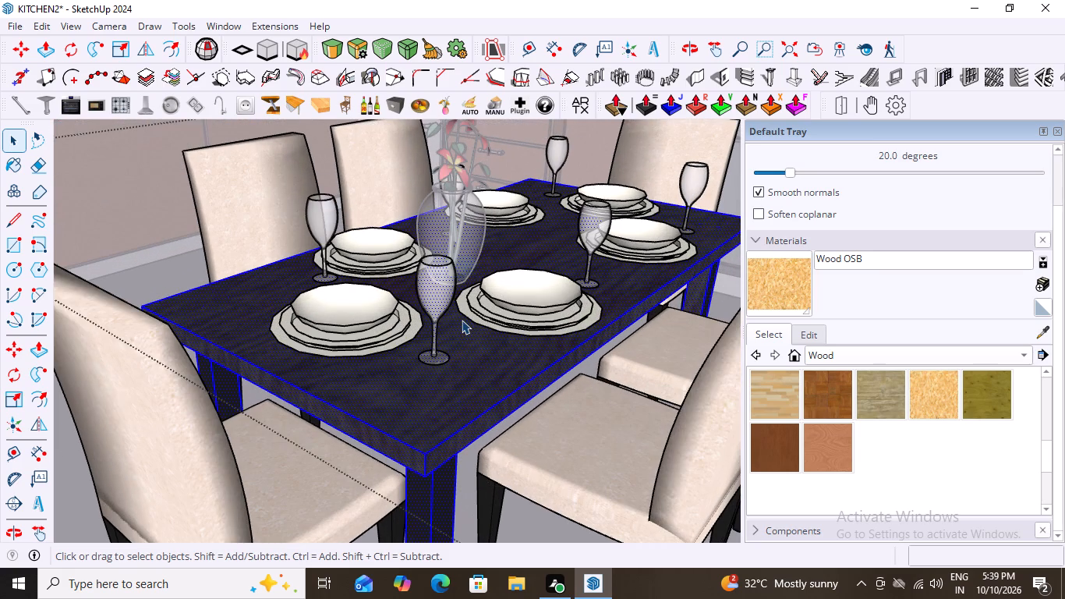
pyautogui.scroll(-6, 462, 320)
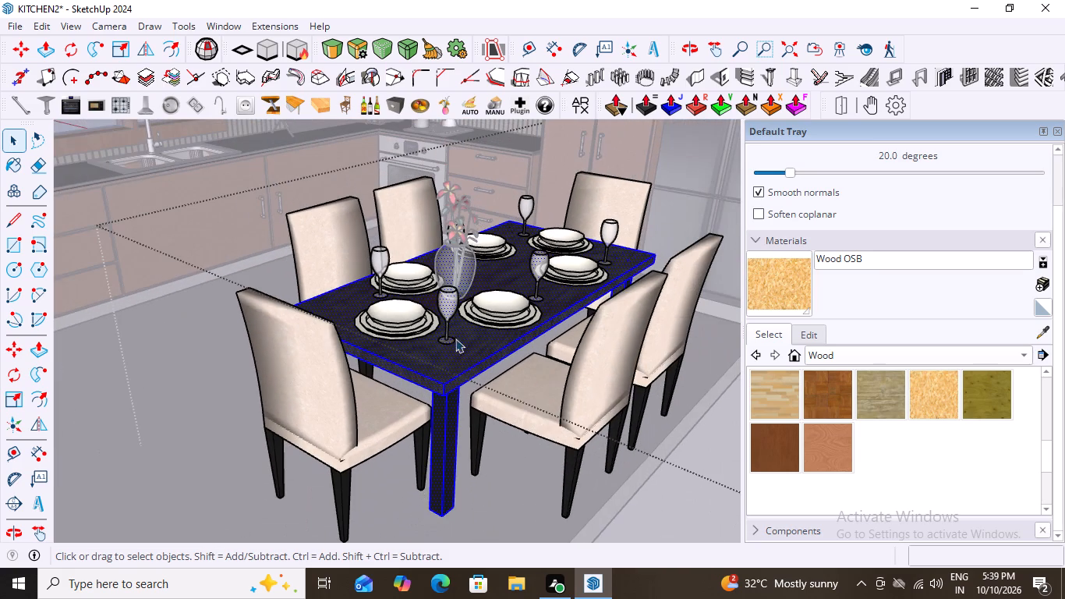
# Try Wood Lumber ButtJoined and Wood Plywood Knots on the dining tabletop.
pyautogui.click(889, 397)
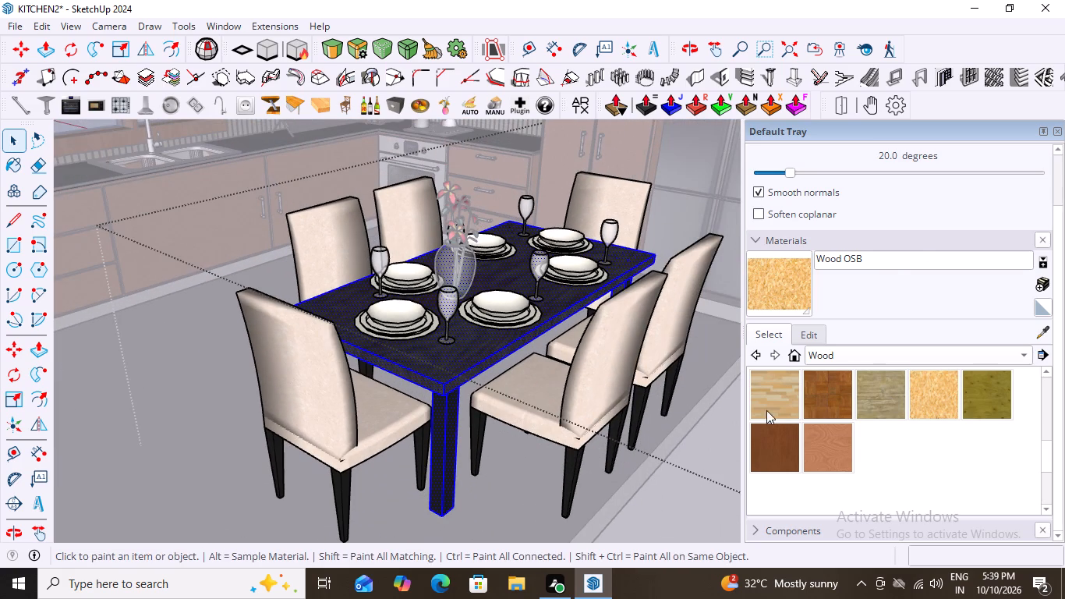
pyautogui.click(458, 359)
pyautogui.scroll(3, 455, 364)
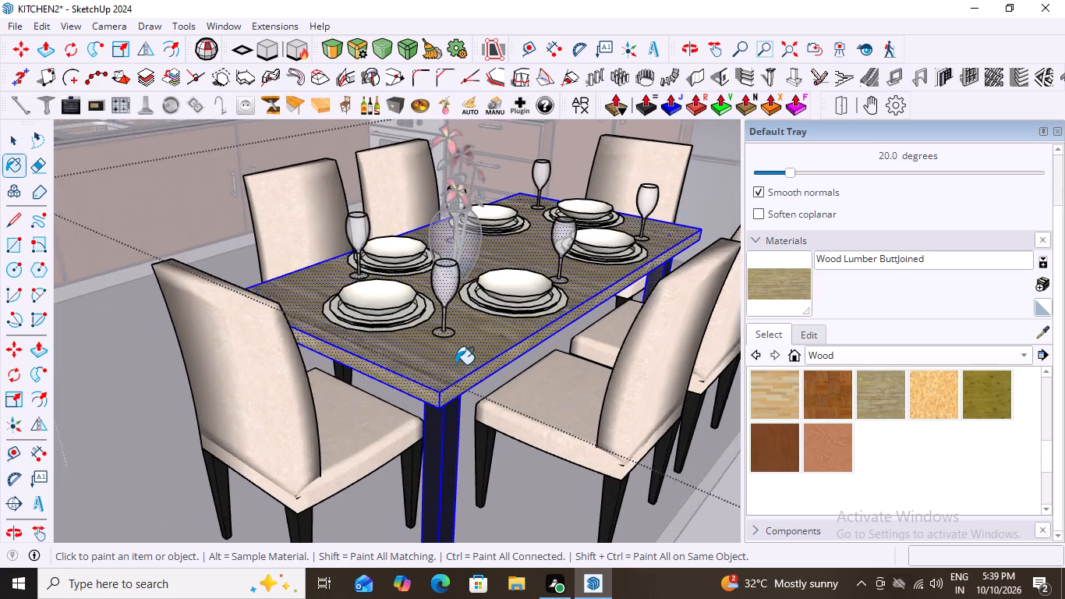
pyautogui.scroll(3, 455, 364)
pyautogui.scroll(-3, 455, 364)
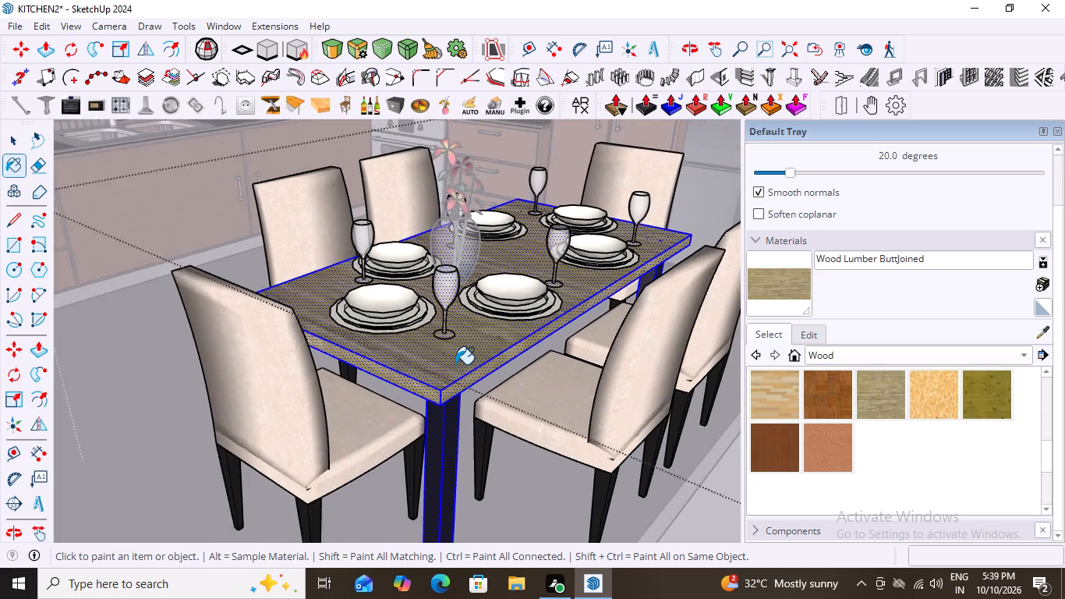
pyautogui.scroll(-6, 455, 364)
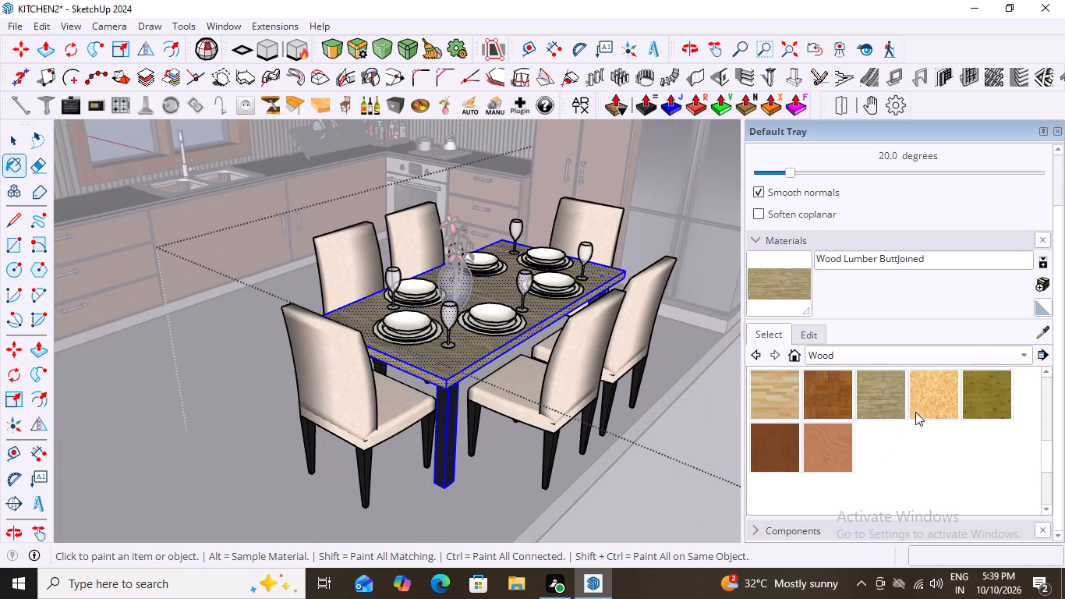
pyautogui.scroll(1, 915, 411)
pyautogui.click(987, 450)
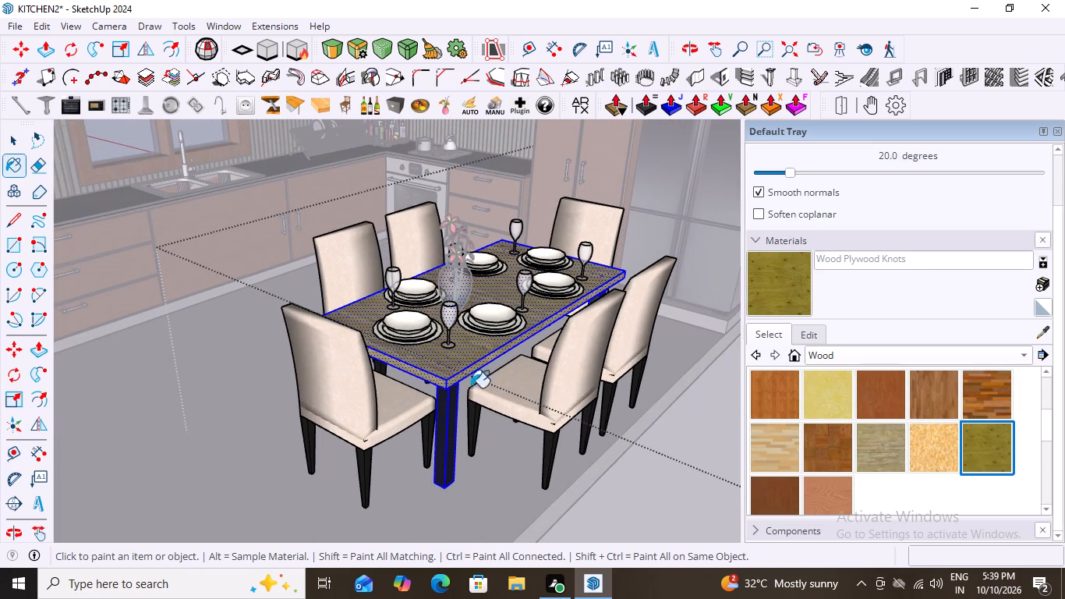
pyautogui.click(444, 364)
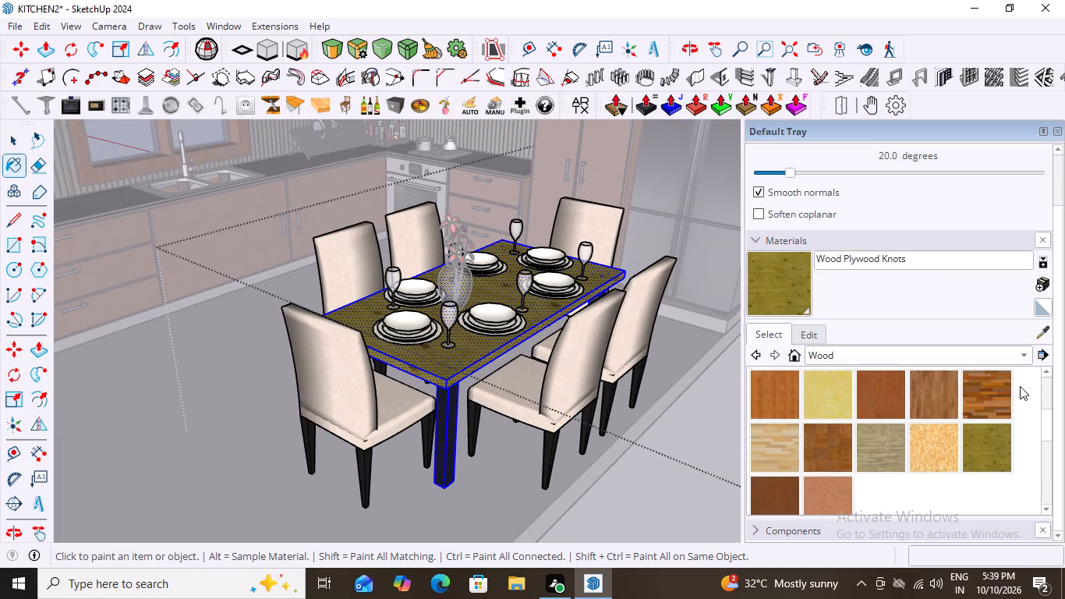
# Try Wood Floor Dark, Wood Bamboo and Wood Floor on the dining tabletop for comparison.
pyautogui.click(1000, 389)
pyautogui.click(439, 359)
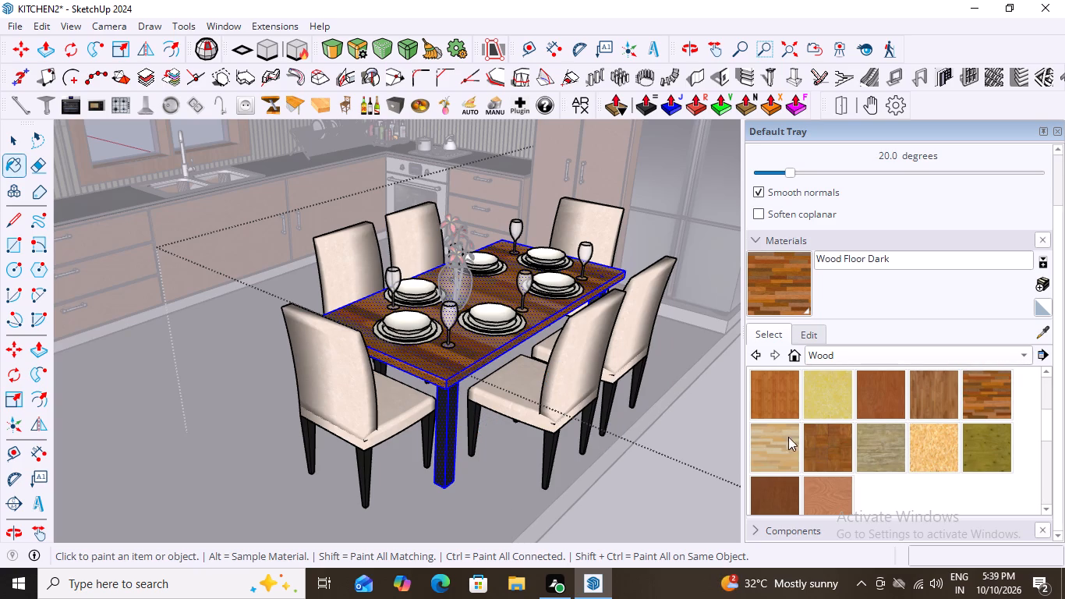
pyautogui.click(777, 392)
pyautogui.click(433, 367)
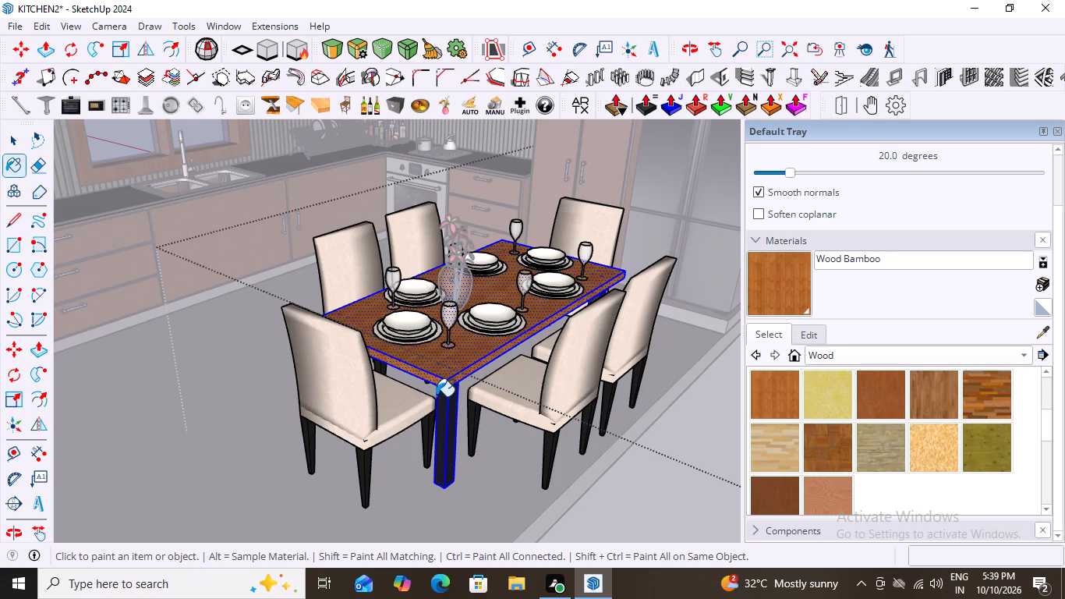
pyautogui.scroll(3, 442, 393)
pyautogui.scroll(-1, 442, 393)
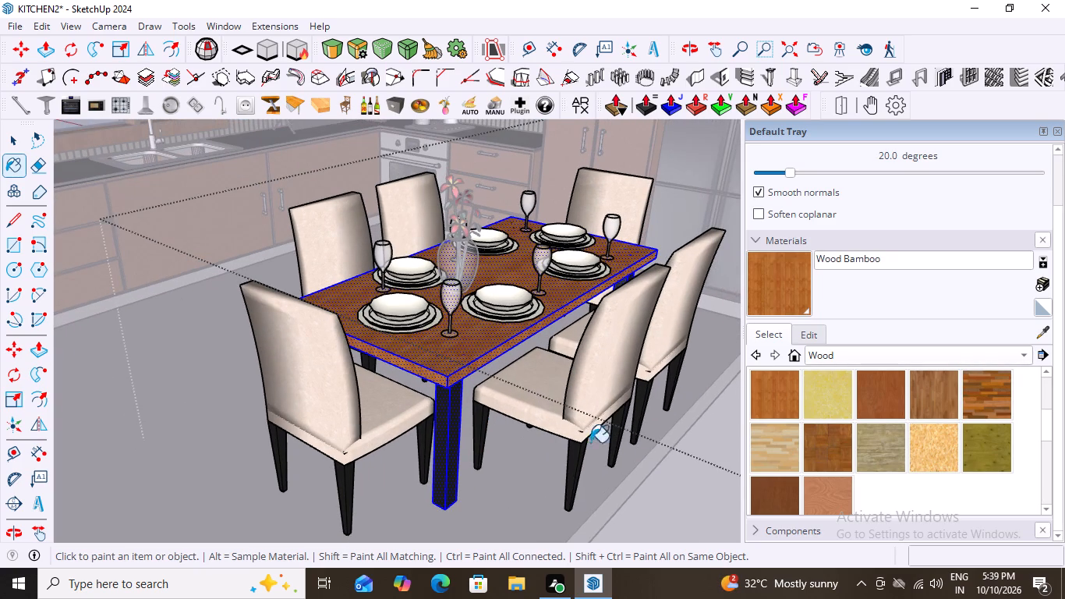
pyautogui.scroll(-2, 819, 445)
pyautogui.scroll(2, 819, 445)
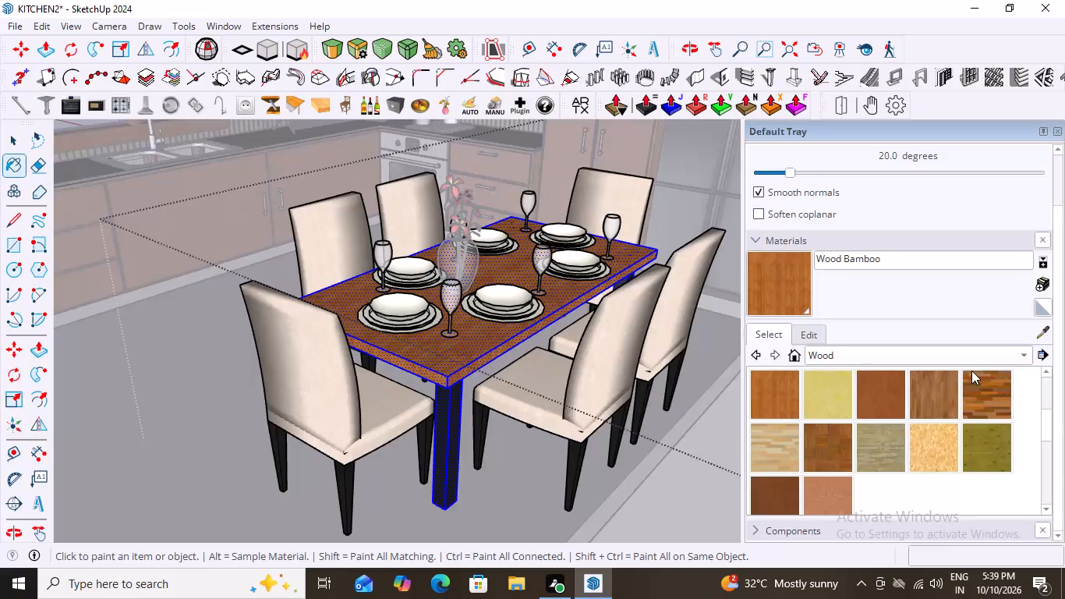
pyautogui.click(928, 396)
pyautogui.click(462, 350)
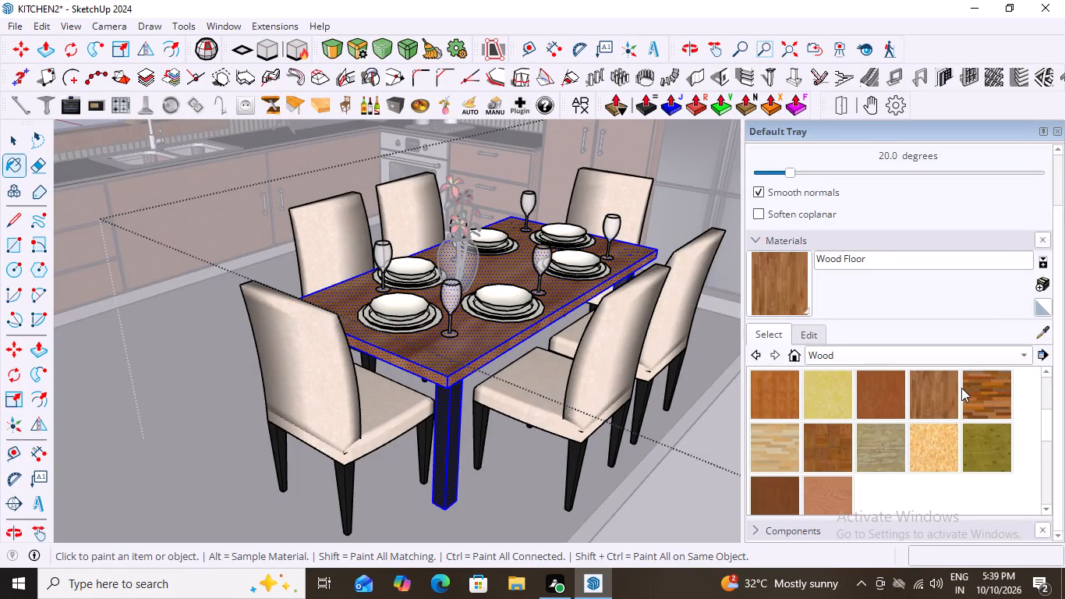
# Paint the dining tabletop with Wood Floor Dark and close the dining set.
pyautogui.click(973, 385)
pyautogui.click(461, 338)
pyautogui.scroll(-3, 422, 347)
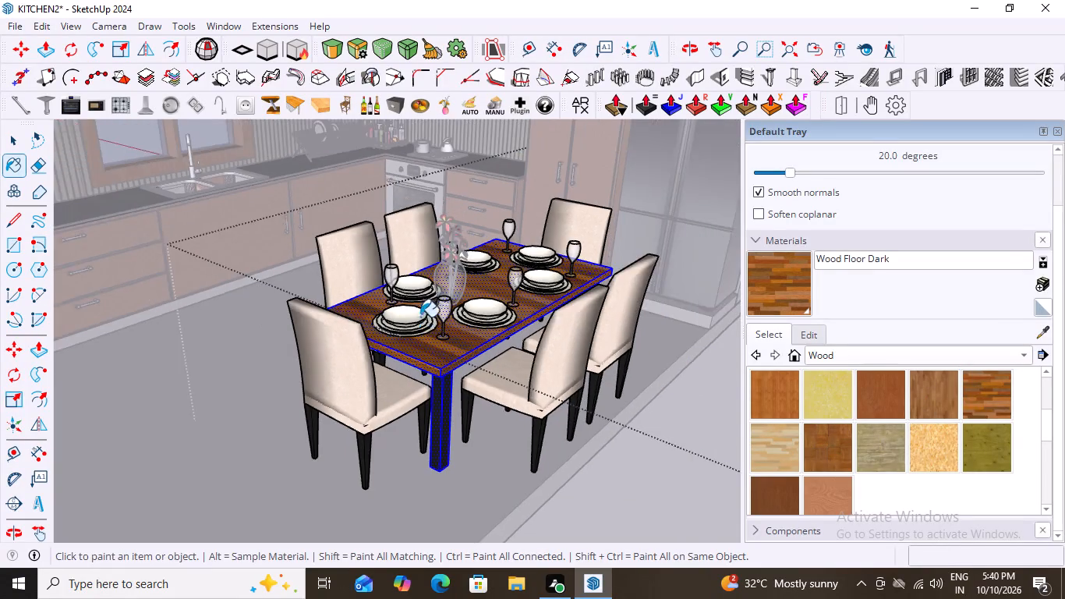
pyautogui.scroll(-6, 420, 317)
pyautogui.press('space')
pyautogui.scroll(-7, 384, 394)
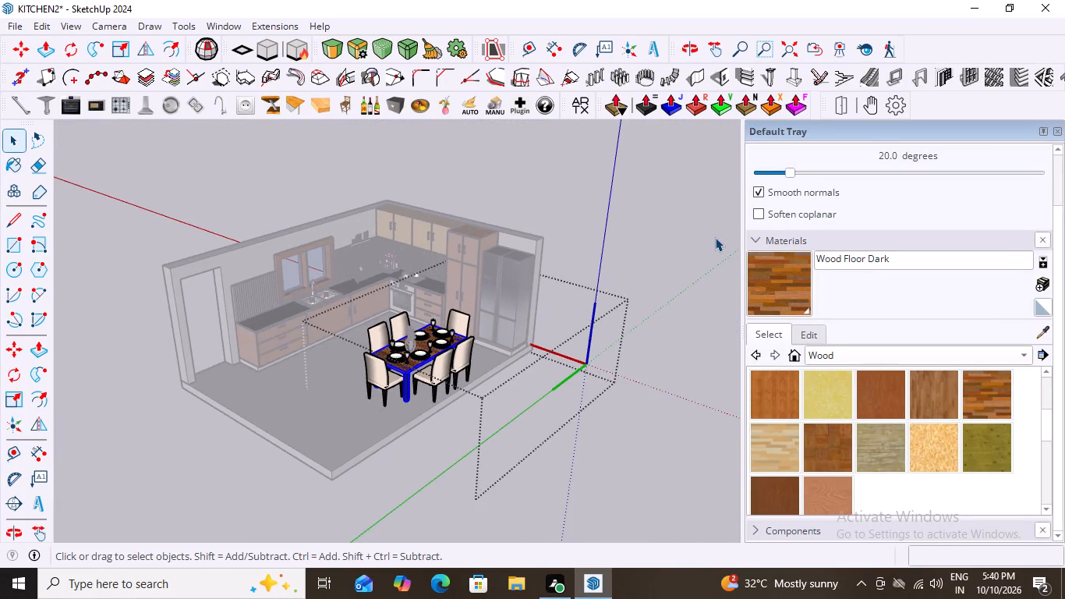
pyautogui.tripleClick(707, 232)
pyautogui.click(708, 232)
# Examine the dining tabletop's wood finish up close and against the surrounding kitchen from several angles.
pyautogui.scroll(7, 426, 344)
pyautogui.scroll(-3, 431, 333)
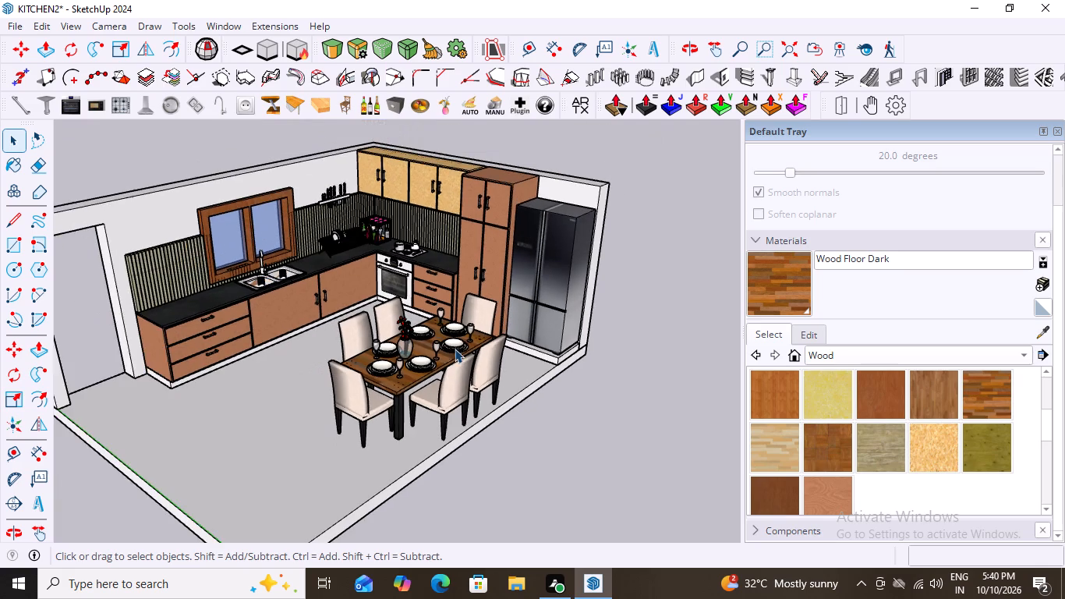
pyautogui.scroll(5, 371, 450)
pyautogui.moveTo(397, 401); pyautogui.dragTo(419, 416, button='middle')
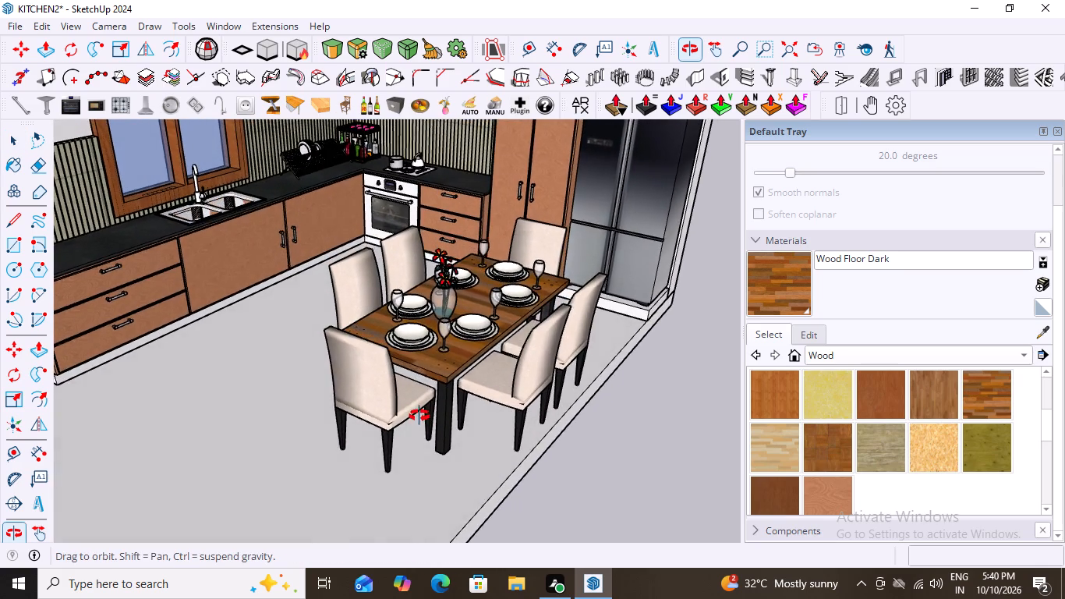
pyautogui.moveTo(419, 416); pyautogui.dragTo(412, 416, button='middle')
pyautogui.scroll(10, 419, 388)
pyautogui.scroll(-2, 433, 360)
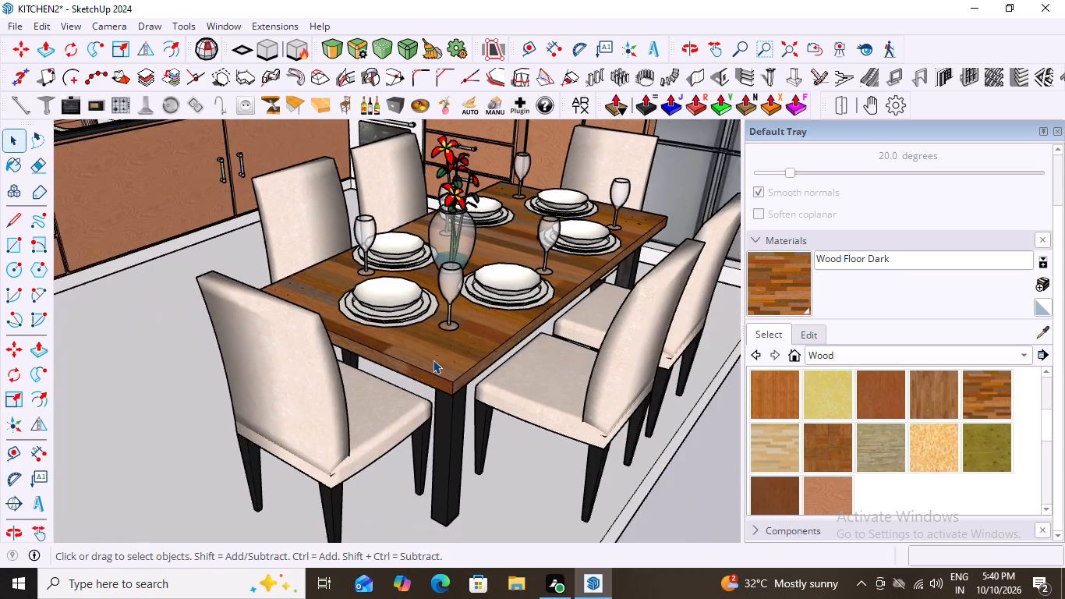
pyautogui.scroll(-14, 433, 360)
pyautogui.moveTo(456, 464); pyautogui.dragTo(386, 432, button='middle')
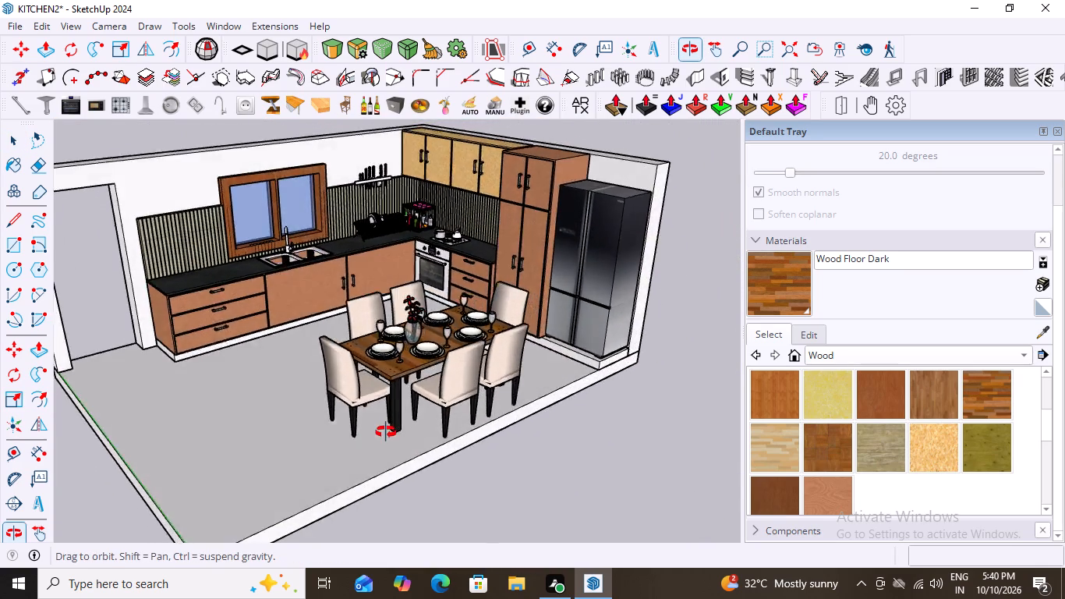
pyautogui.moveTo(386, 432); pyautogui.dragTo(305, 528, button='middle')
pyautogui.scroll(-1, 384, 429)
pyautogui.scroll(6, 434, 410)
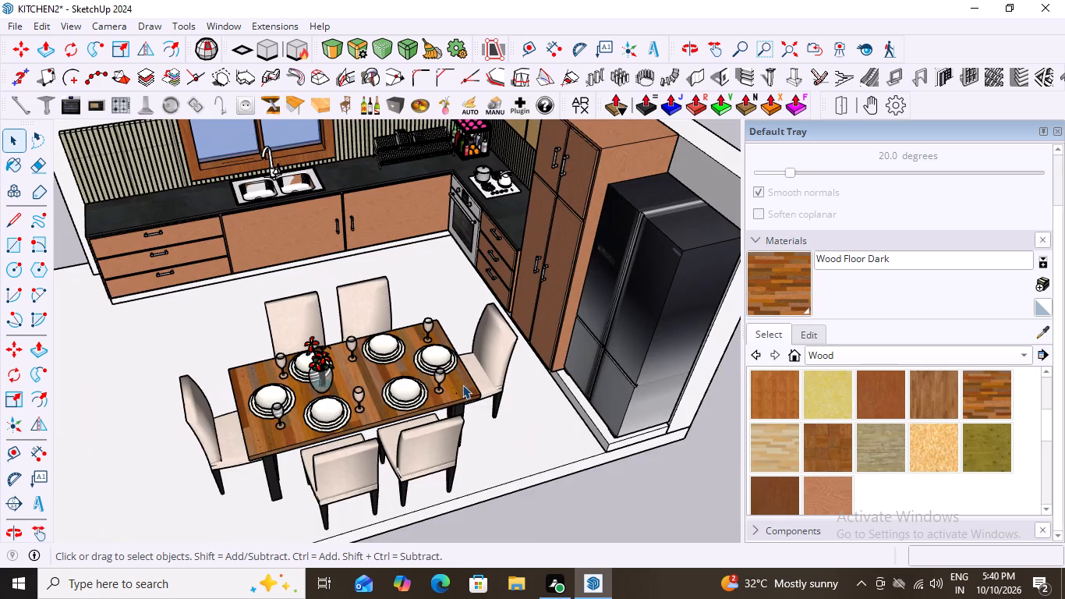
pyautogui.scroll(20, 462, 385)
pyautogui.scroll(3, 462, 385)
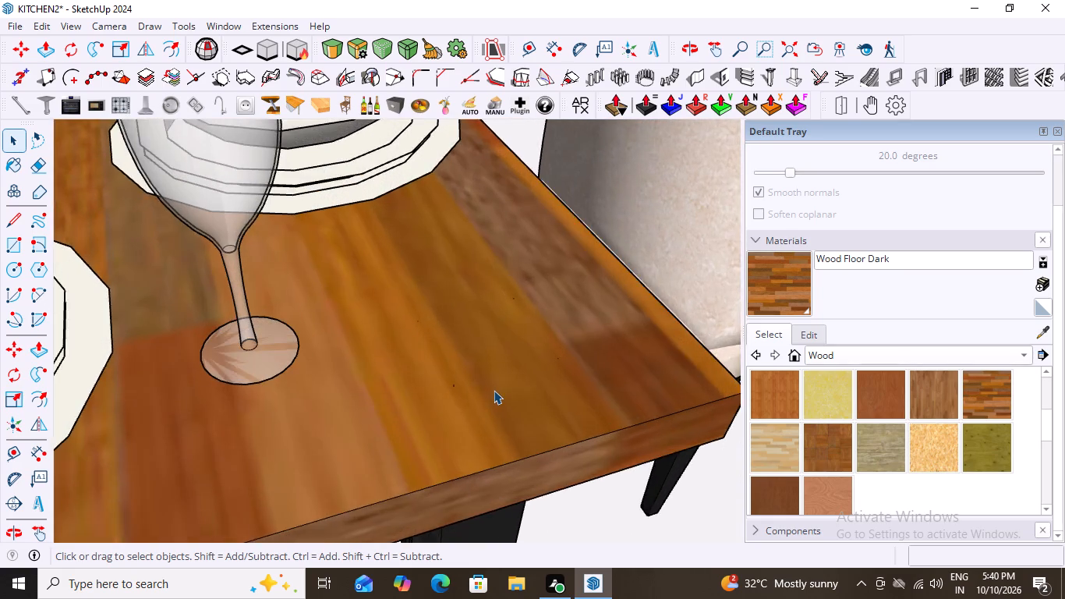
pyautogui.scroll(2, 494, 390)
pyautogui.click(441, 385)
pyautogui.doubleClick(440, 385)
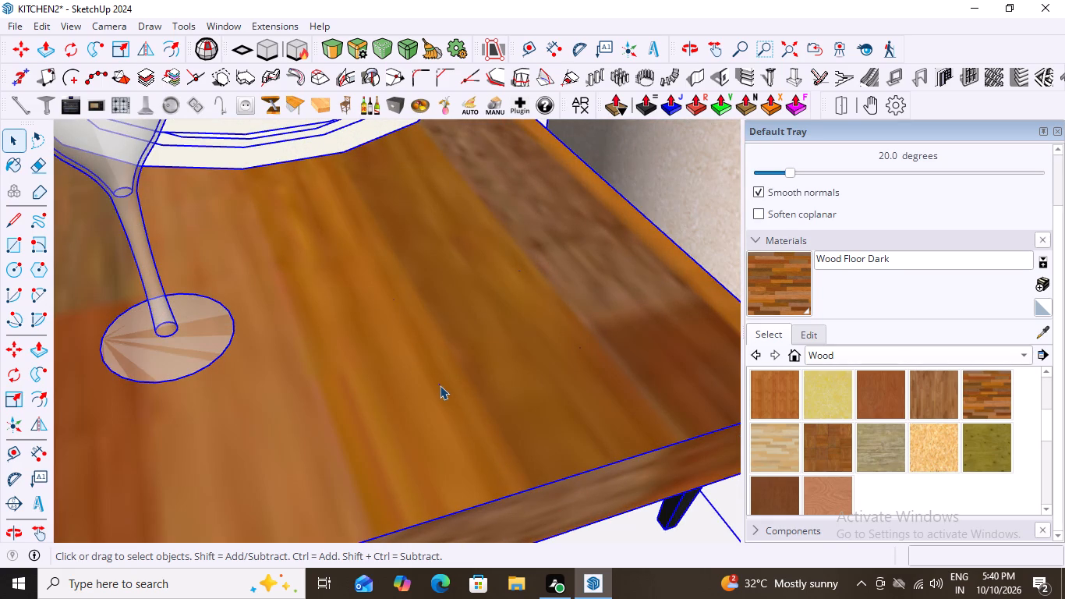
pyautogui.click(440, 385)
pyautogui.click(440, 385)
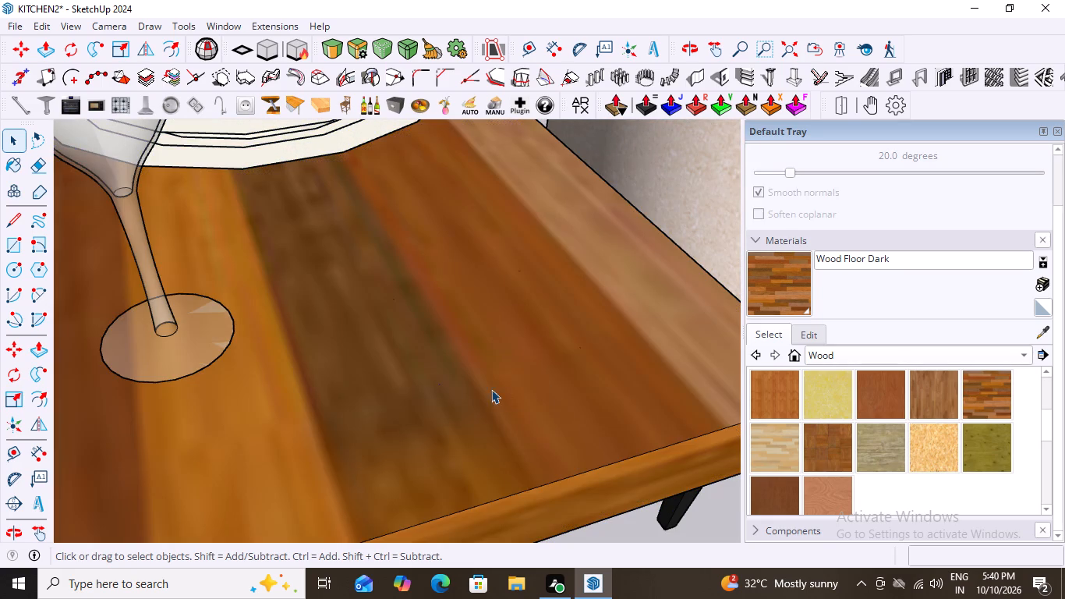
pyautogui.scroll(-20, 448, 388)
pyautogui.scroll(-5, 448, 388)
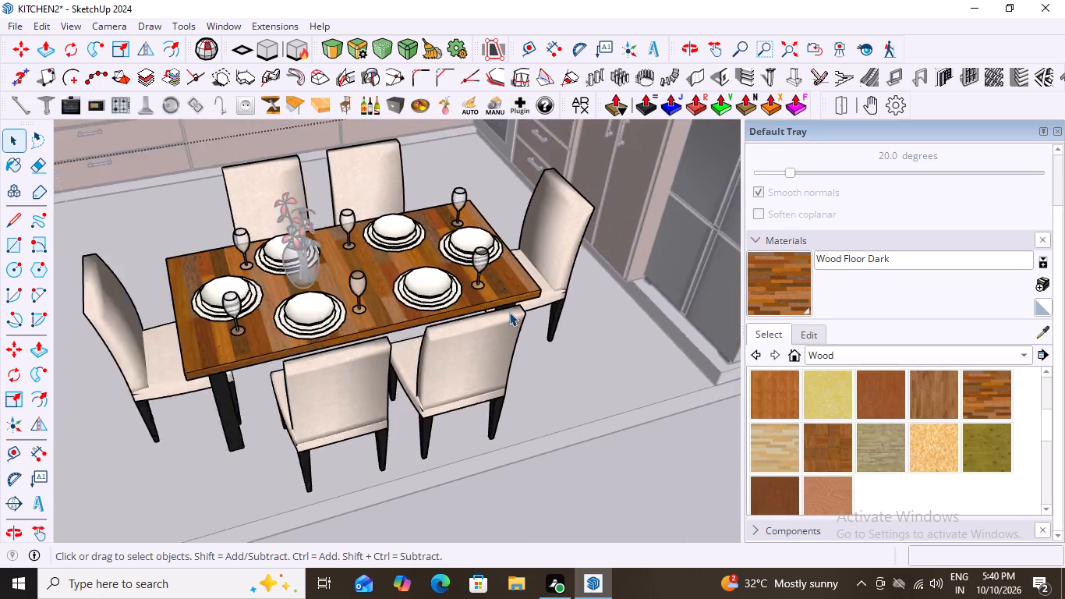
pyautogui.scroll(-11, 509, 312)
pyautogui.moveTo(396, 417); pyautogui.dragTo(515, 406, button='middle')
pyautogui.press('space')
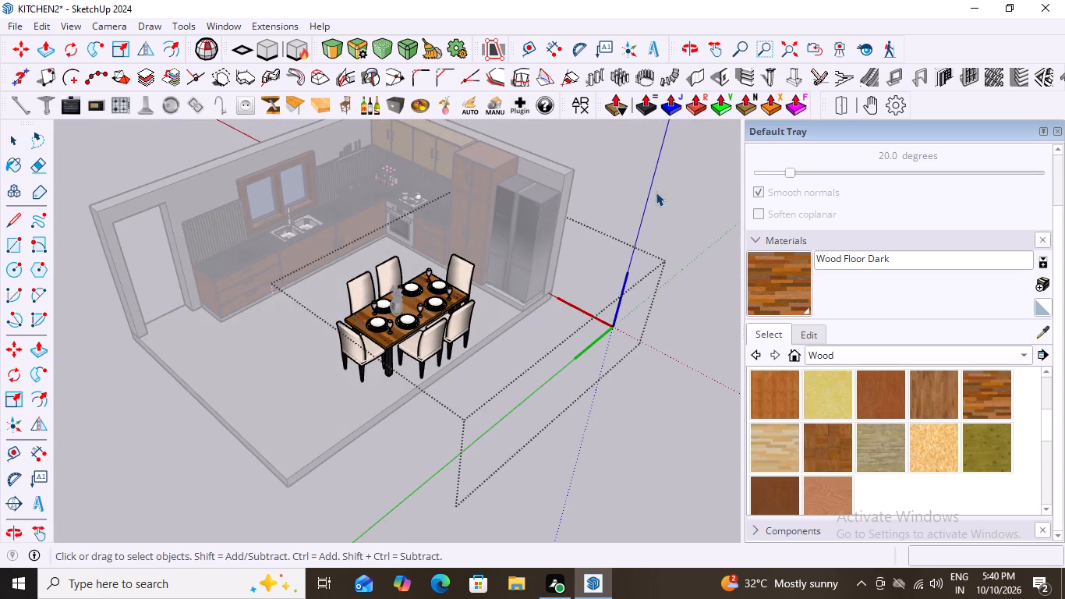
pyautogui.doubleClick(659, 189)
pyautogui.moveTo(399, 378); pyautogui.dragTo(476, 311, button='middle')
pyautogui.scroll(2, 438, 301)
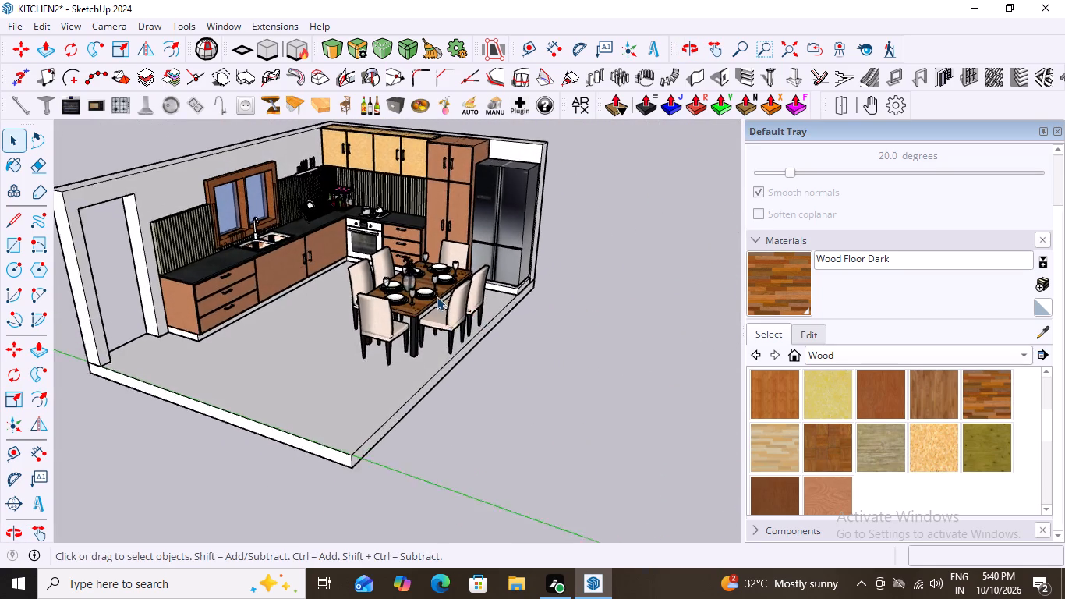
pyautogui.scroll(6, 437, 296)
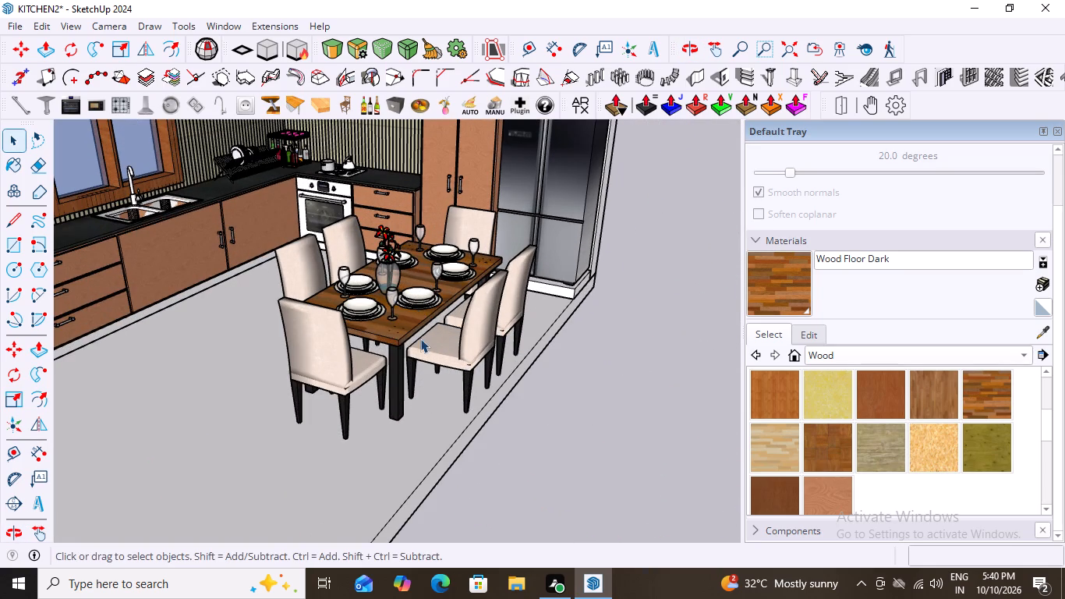
# Open the dining set, select the table's connected top and legs, and paint the black legs with Wood Floor Dark.
pyautogui.scroll(5, 420, 338)
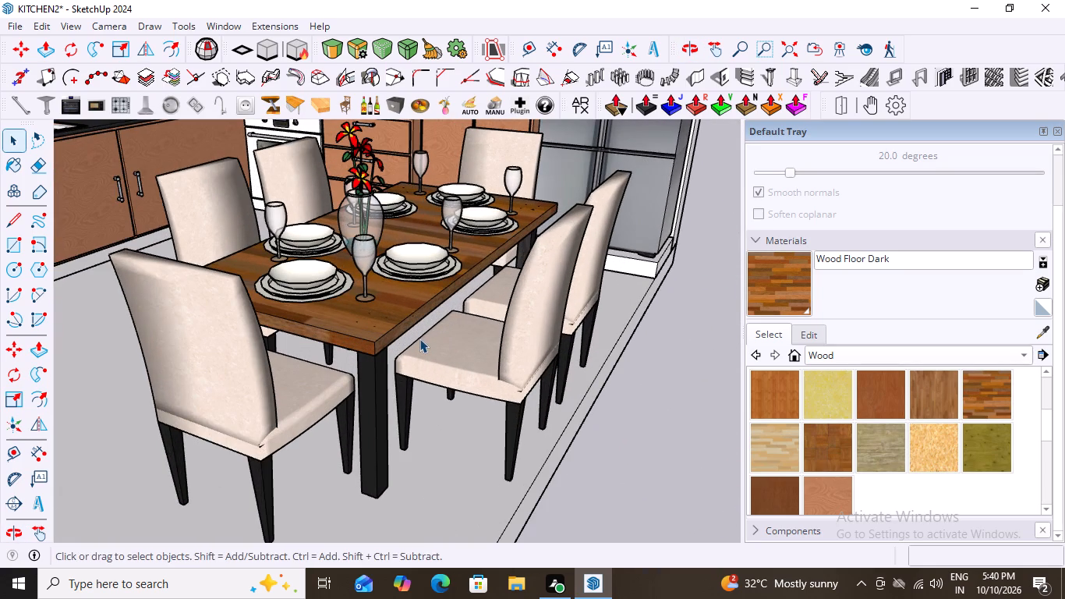
pyautogui.scroll(-10, 419, 338)
pyautogui.moveTo(465, 392); pyautogui.dragTo(435, 388, button='middle')
pyautogui.scroll(6, 383, 353)
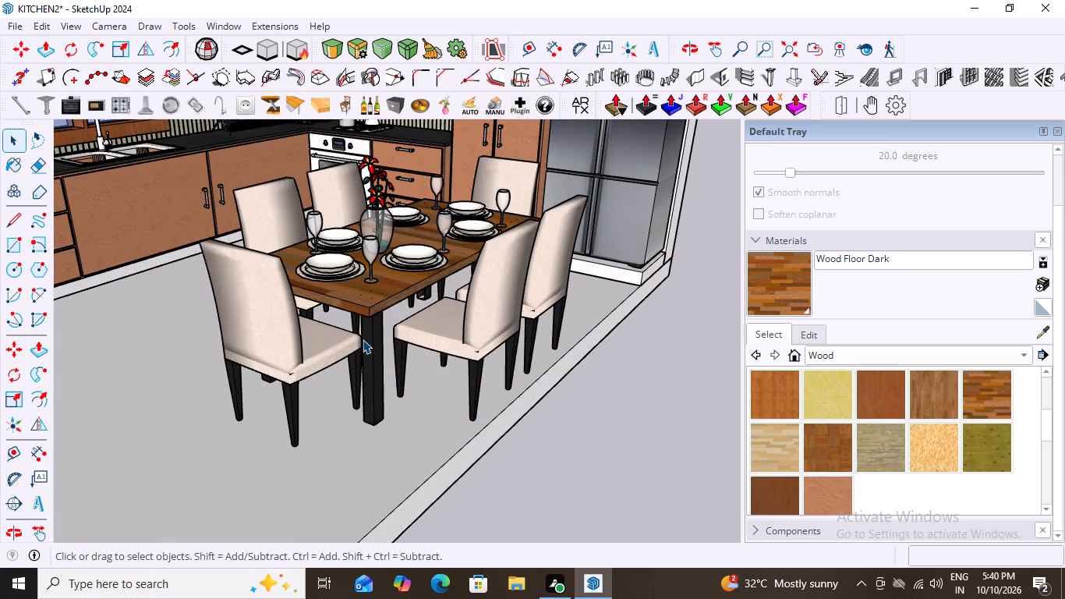
pyautogui.doubleClick(372, 349)
pyautogui.click(372, 349)
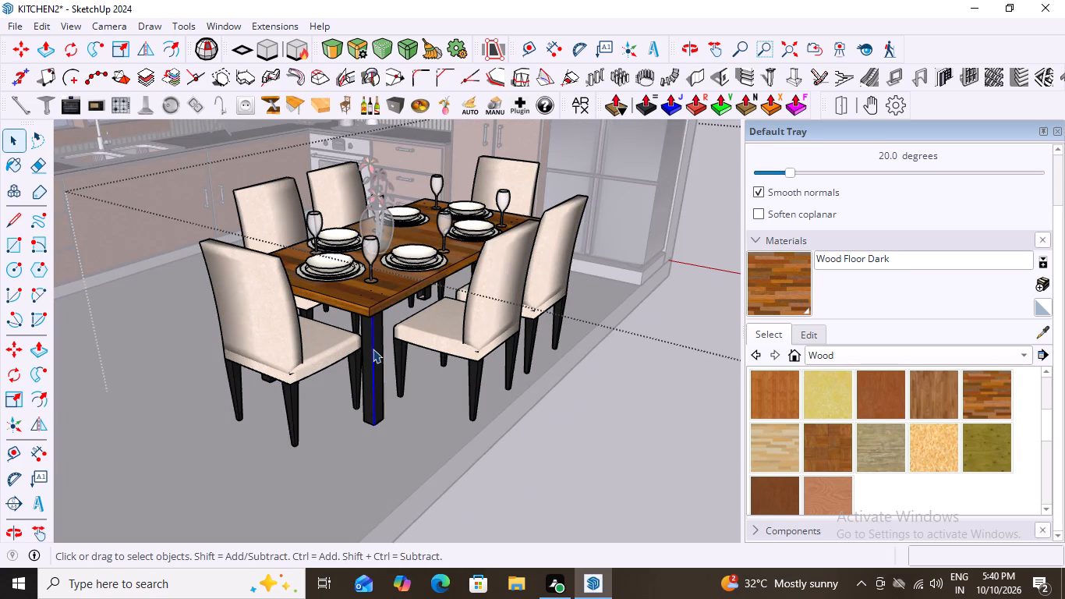
pyautogui.click(377, 355)
pyautogui.click(368, 388)
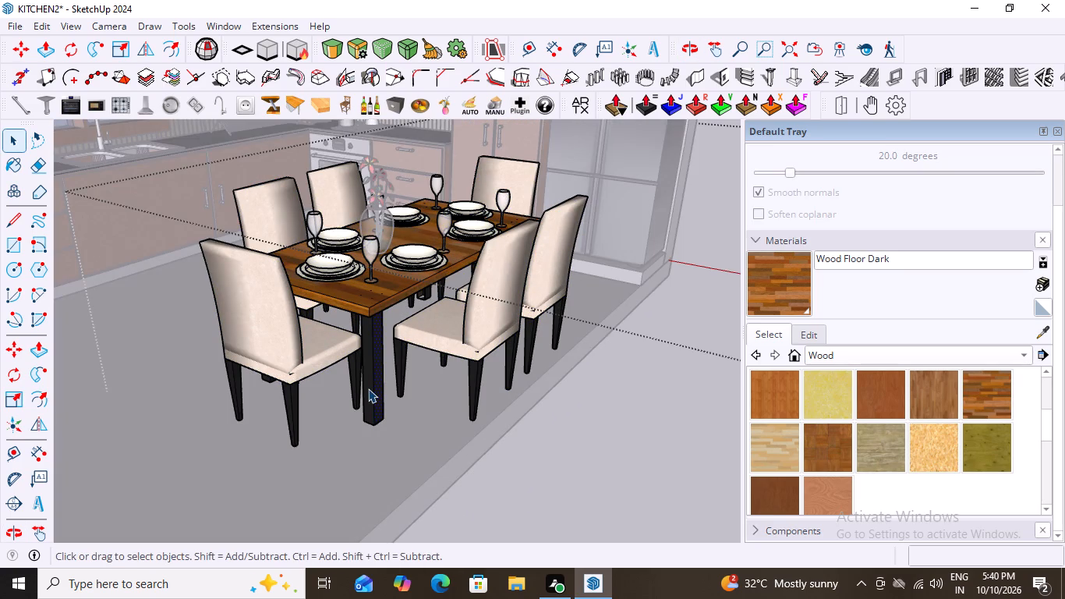
pyautogui.click(368, 388)
pyautogui.doubleClick(368, 396)
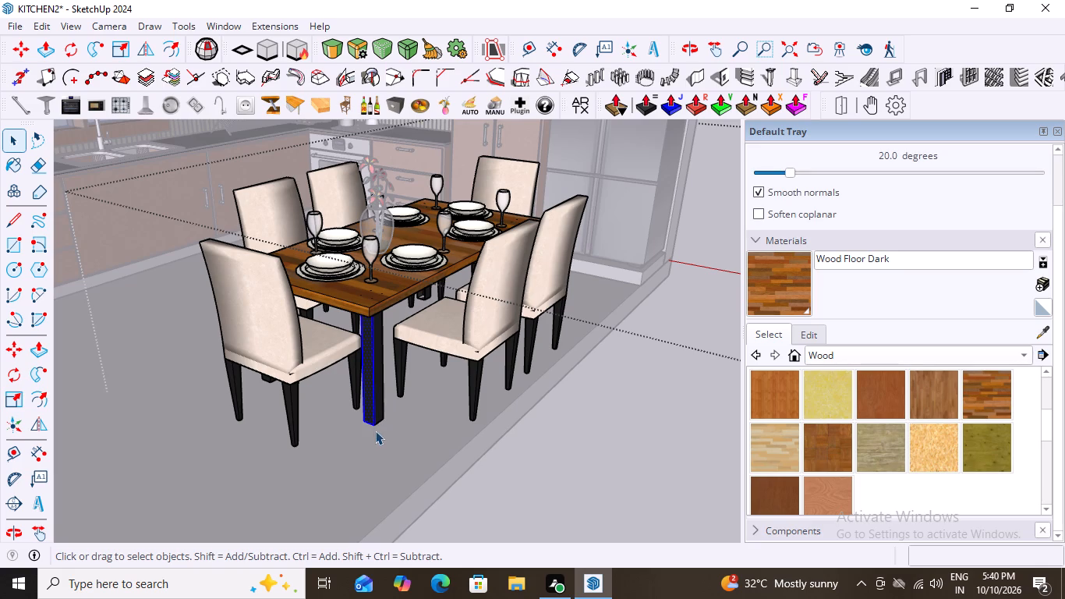
pyautogui.click(373, 426)
pyautogui.tripleClick(373, 426)
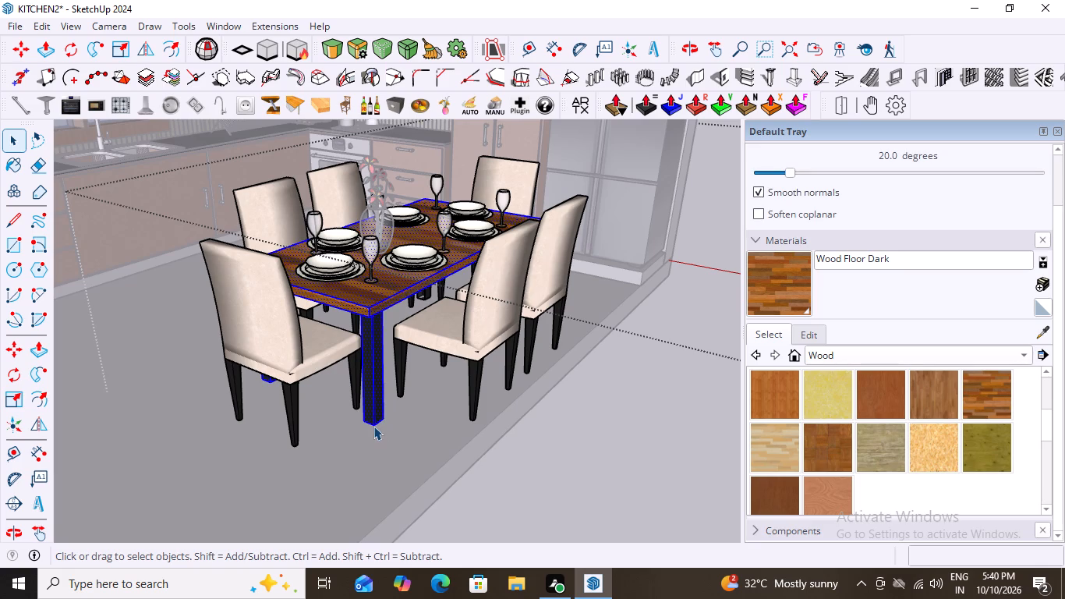
pyautogui.scroll(-2, 373, 426)
pyautogui.moveTo(461, 421); pyautogui.dragTo(133, 384, button='middle')
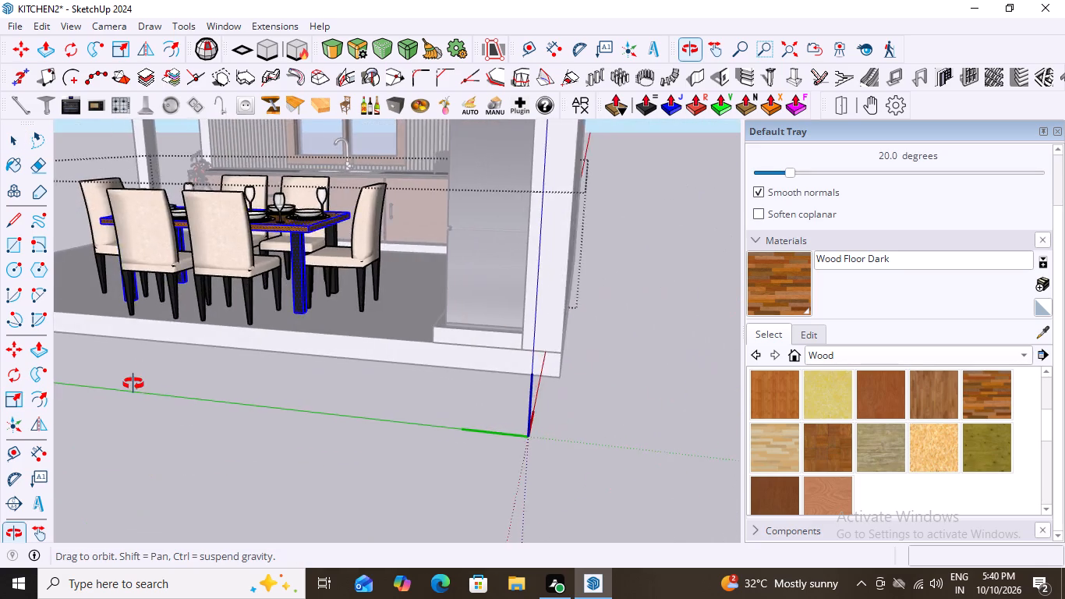
pyautogui.moveTo(133, 384); pyautogui.dragTo(800, 413, button='middle')
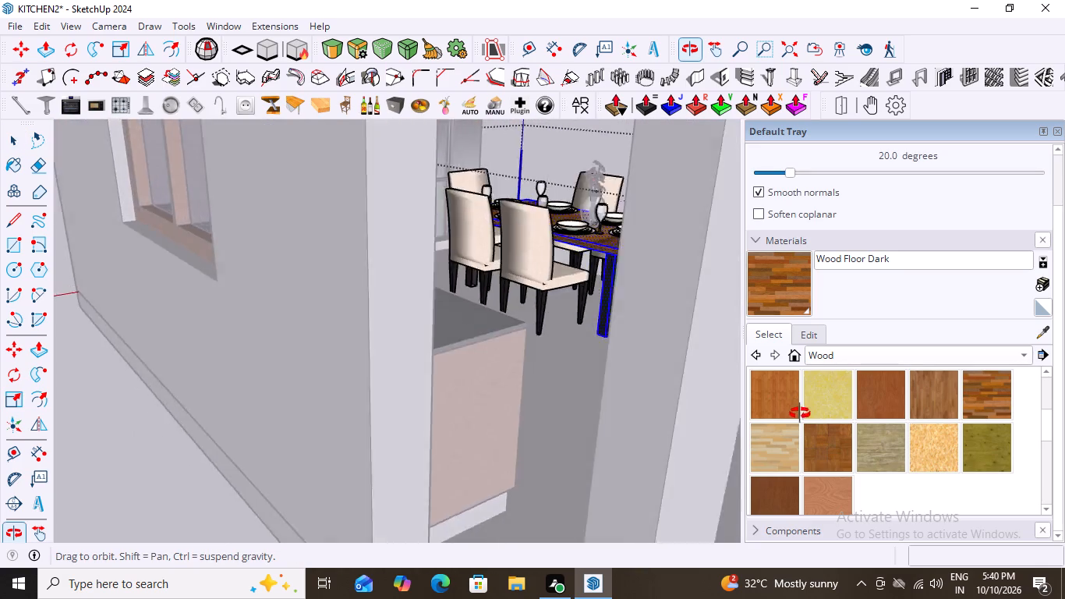
pyautogui.moveTo(800, 413); pyautogui.dragTo(302, 432, button='middle')
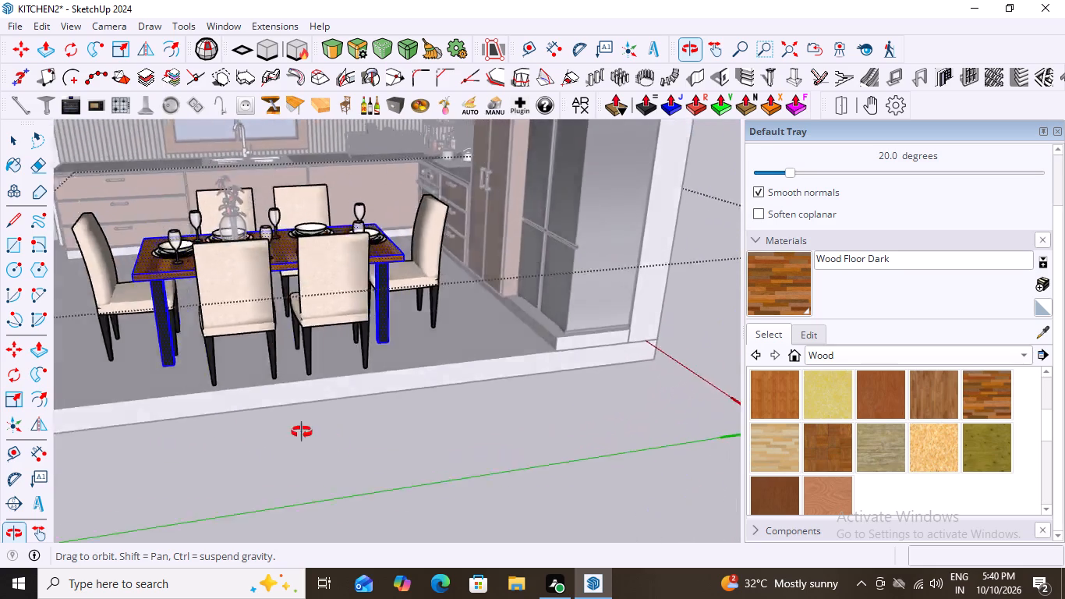
pyautogui.moveTo(302, 432); pyautogui.dragTo(395, 455, button='middle')
pyautogui.click(800, 280)
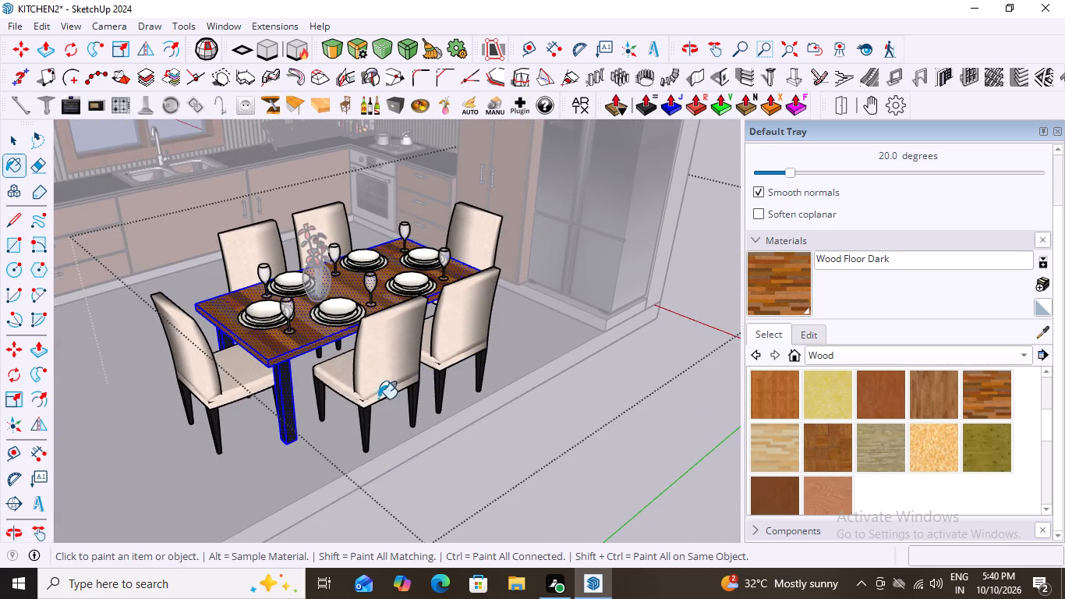
pyautogui.click(284, 407)
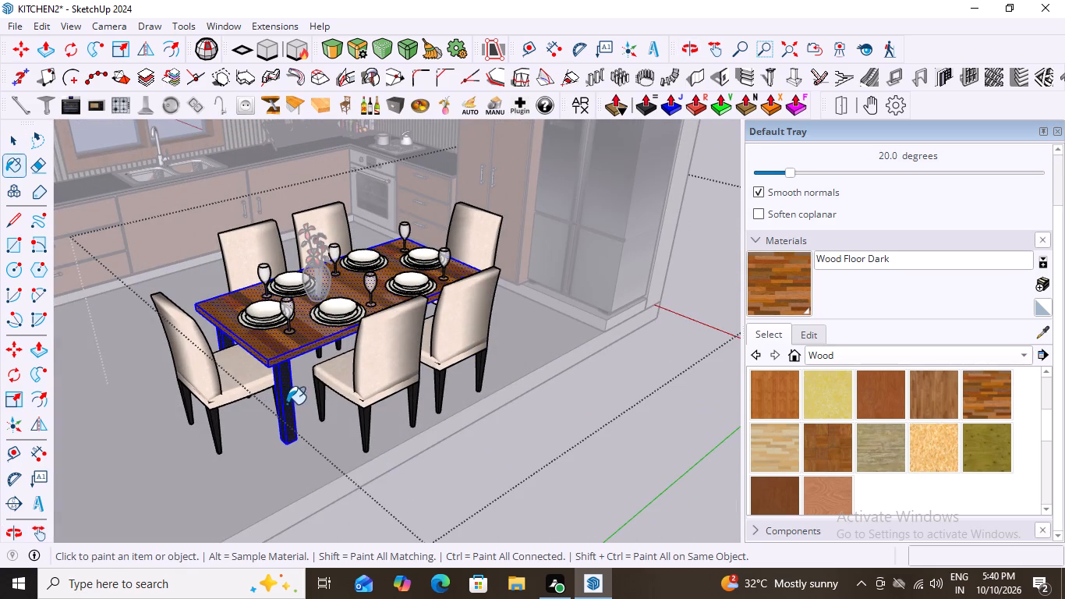
pyautogui.click(779, 291)
pyautogui.scroll(2, 344, 456)
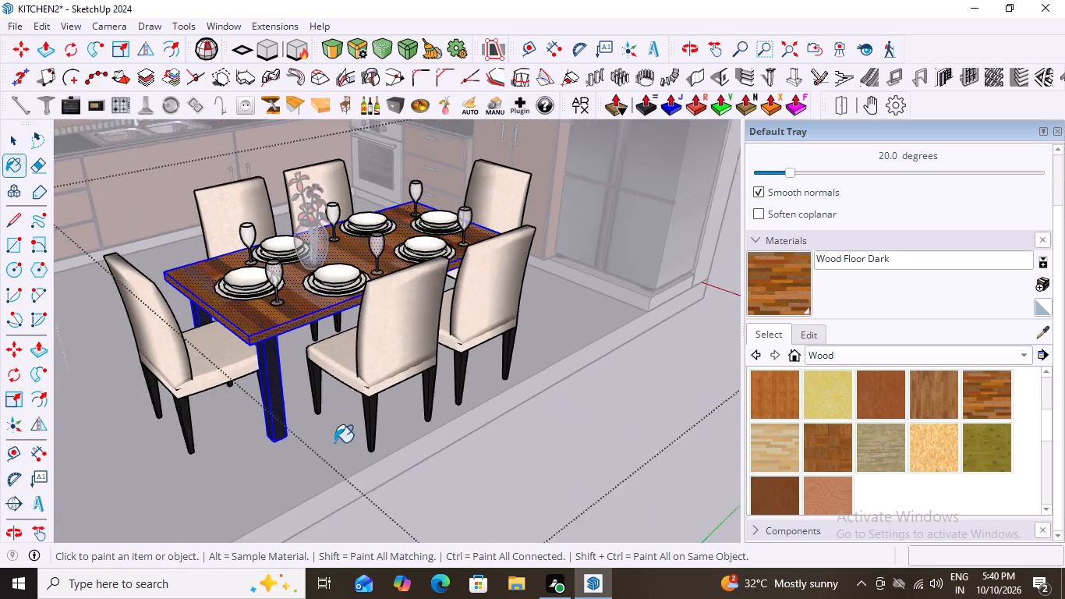
pyautogui.scroll(4, 334, 442)
pyautogui.click(267, 340)
# Paint two faces of the remaining black table leg nearest the tall cabinets with Wood Floor Dark.
pyautogui.scroll(-6, 253, 349)
pyautogui.moveTo(531, 362); pyautogui.dragTo(271, 384, button='middle')
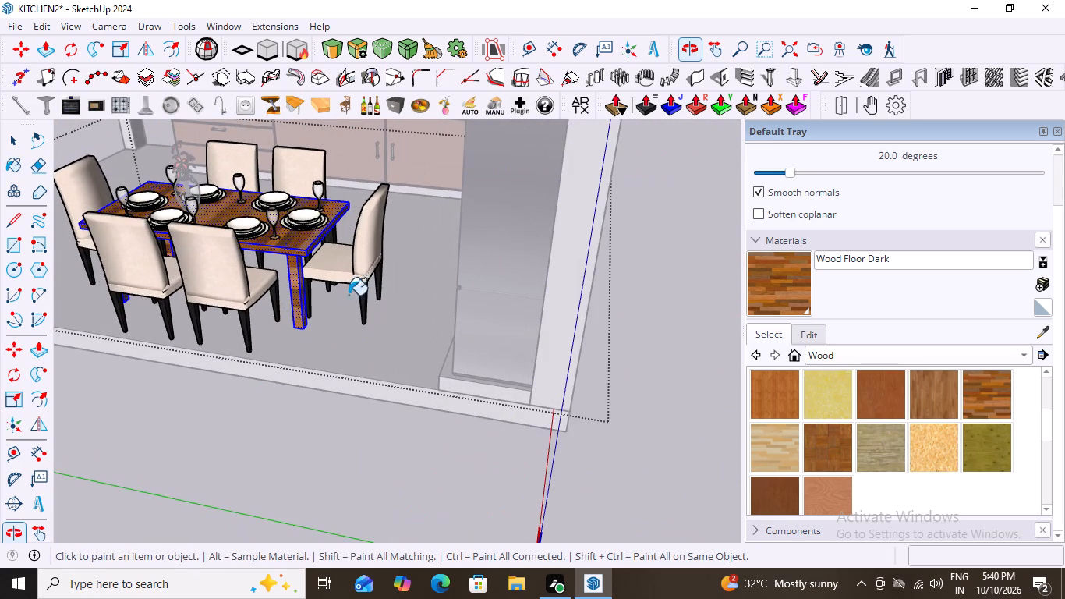
pyautogui.scroll(6, 338, 229)
pyautogui.moveTo(479, 224); pyautogui.dragTo(140, 386, button='middle')
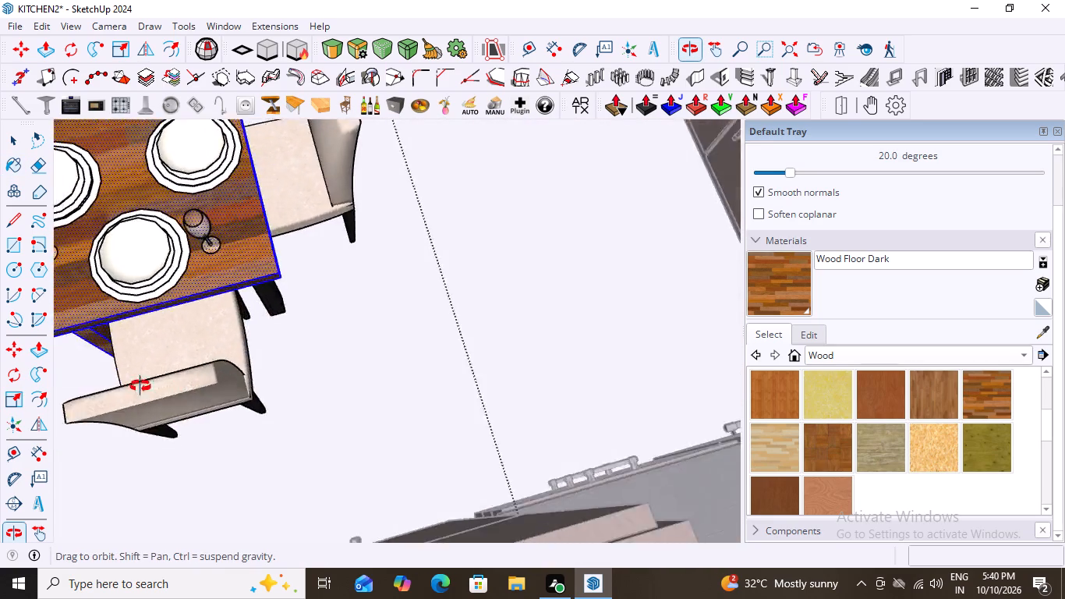
pyautogui.moveTo(140, 386); pyautogui.dragTo(111, 347, button='middle')
pyautogui.scroll(-19, 211, 327)
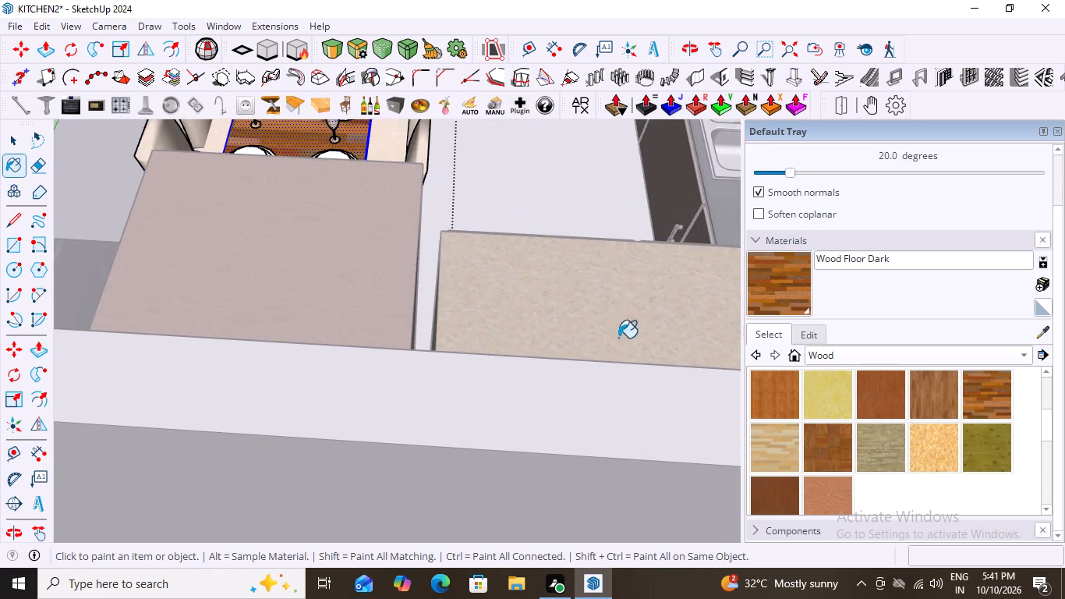
pyautogui.scroll(-4, 618, 338)
pyautogui.moveTo(525, 244); pyautogui.dragTo(362, 293, button='middle')
pyautogui.scroll(7, 517, 278)
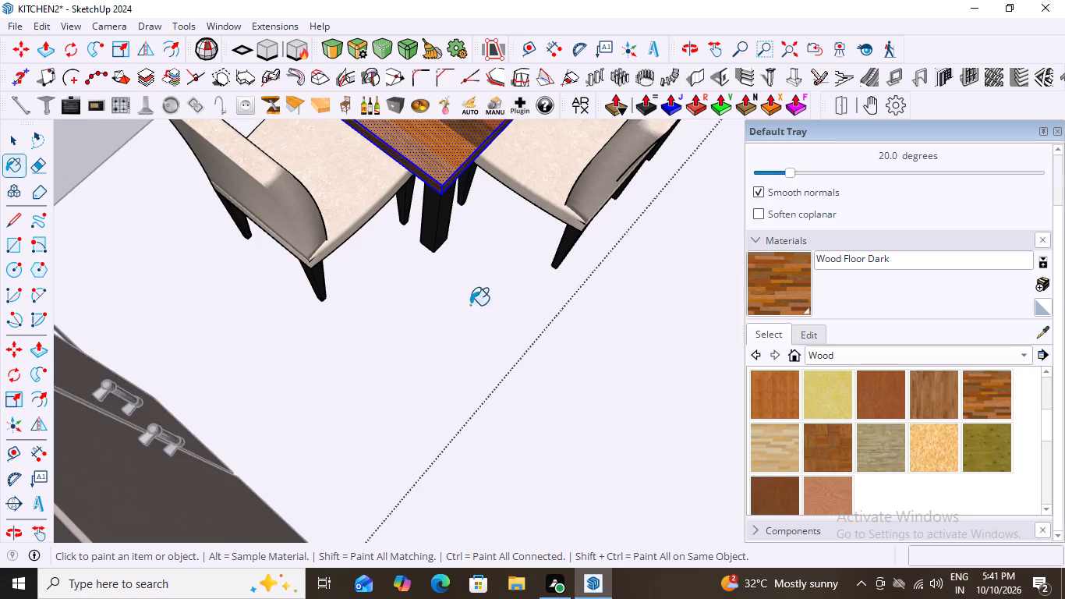
pyautogui.moveTo(470, 305); pyautogui.dragTo(426, 229, button='middle')
pyautogui.scroll(6, 426, 229)
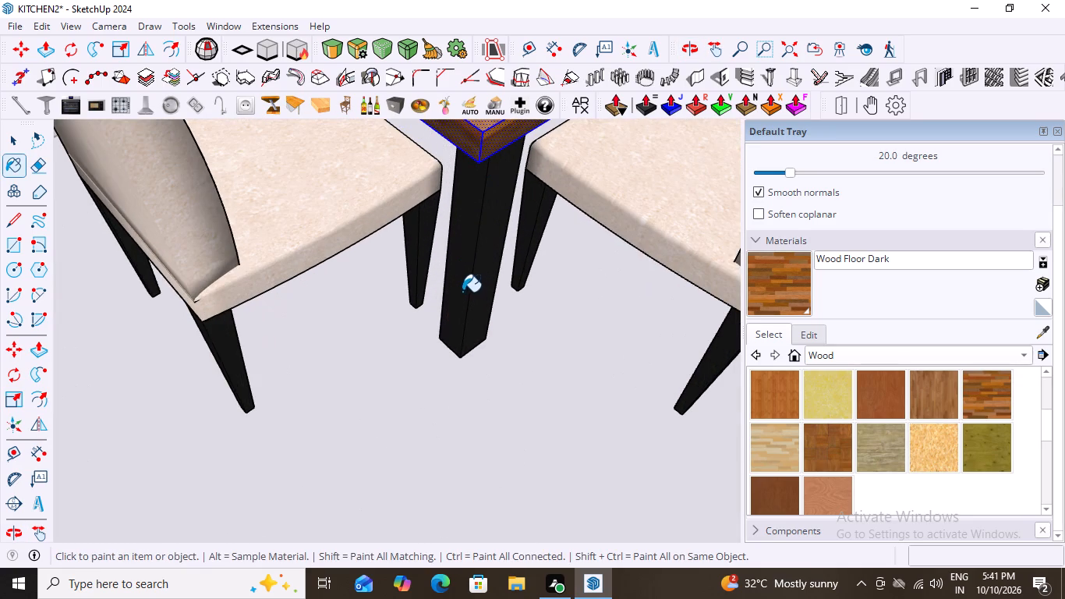
pyautogui.click(460, 290)
pyautogui.click(488, 296)
# Examine the newly painted table leg's other faces up close and close the dining set.
pyautogui.moveTo(536, 307); pyautogui.dragTo(398, 289, button='middle')
pyautogui.scroll(-11, 398, 289)
pyautogui.scroll(-2, 557, 346)
pyautogui.moveTo(557, 346); pyautogui.dragTo(525, 355, button='middle')
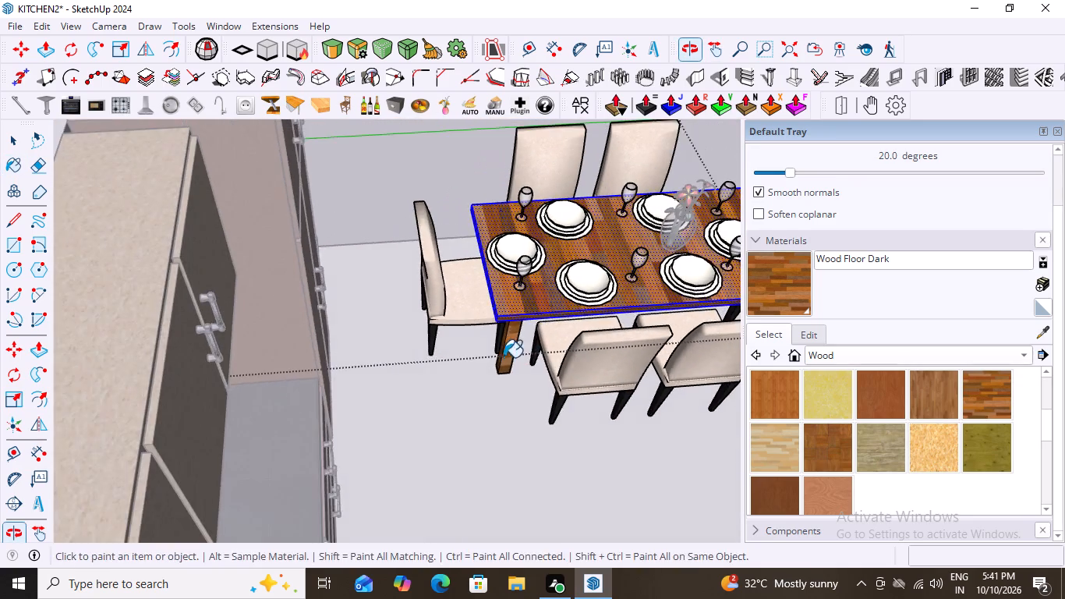
pyautogui.moveTo(515, 364); pyautogui.dragTo(360, 276, button='middle')
pyautogui.scroll(3, 575, 461)
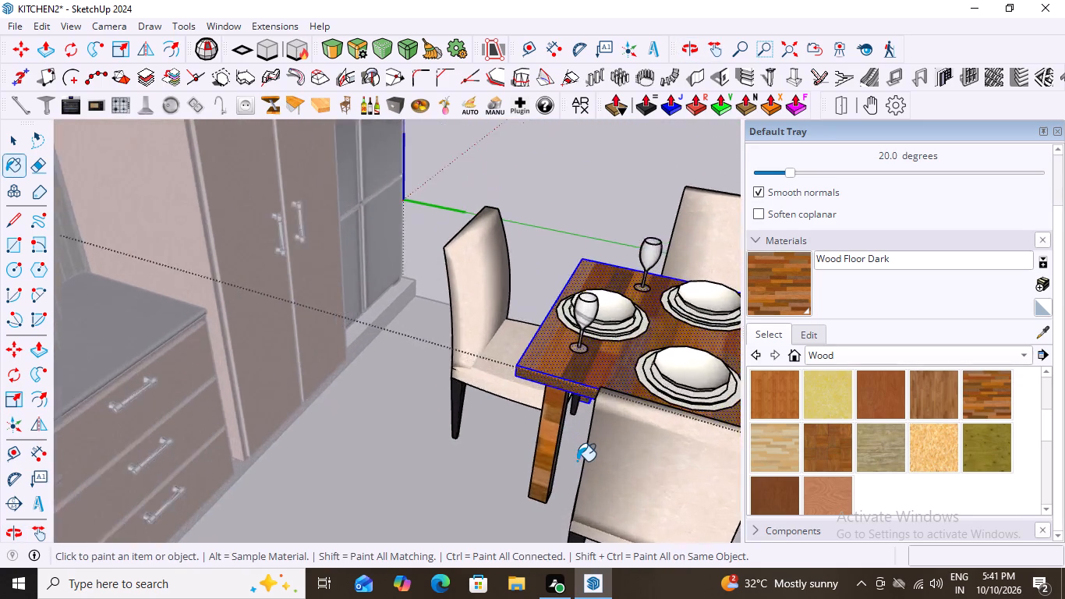
pyautogui.scroll(9, 559, 480)
pyautogui.moveTo(554, 449); pyautogui.dragTo(506, 434, button='middle')
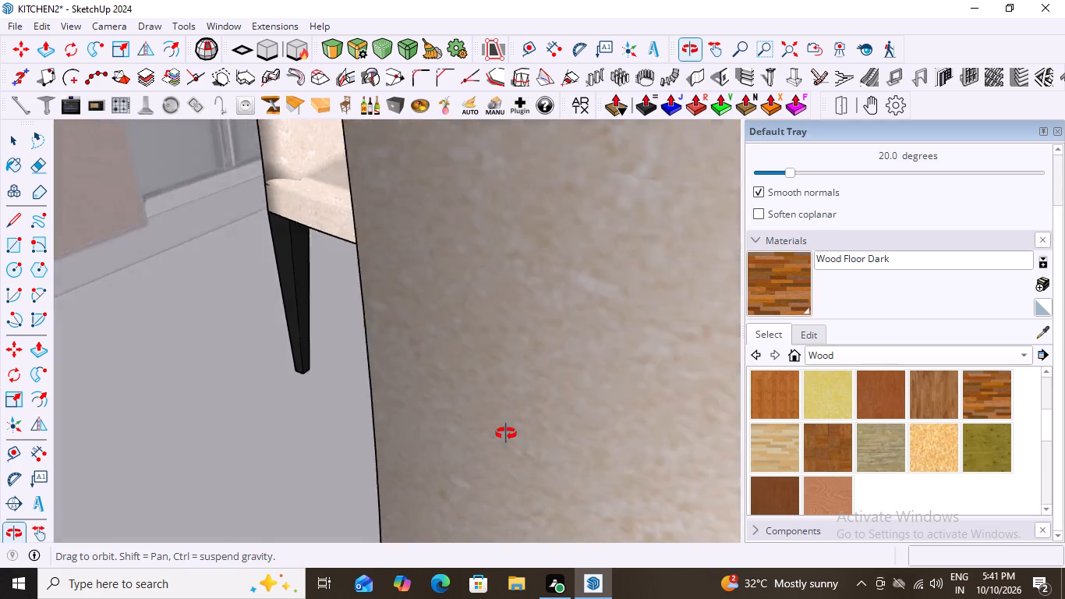
pyautogui.moveTo(506, 434); pyautogui.dragTo(546, 448, button='middle')
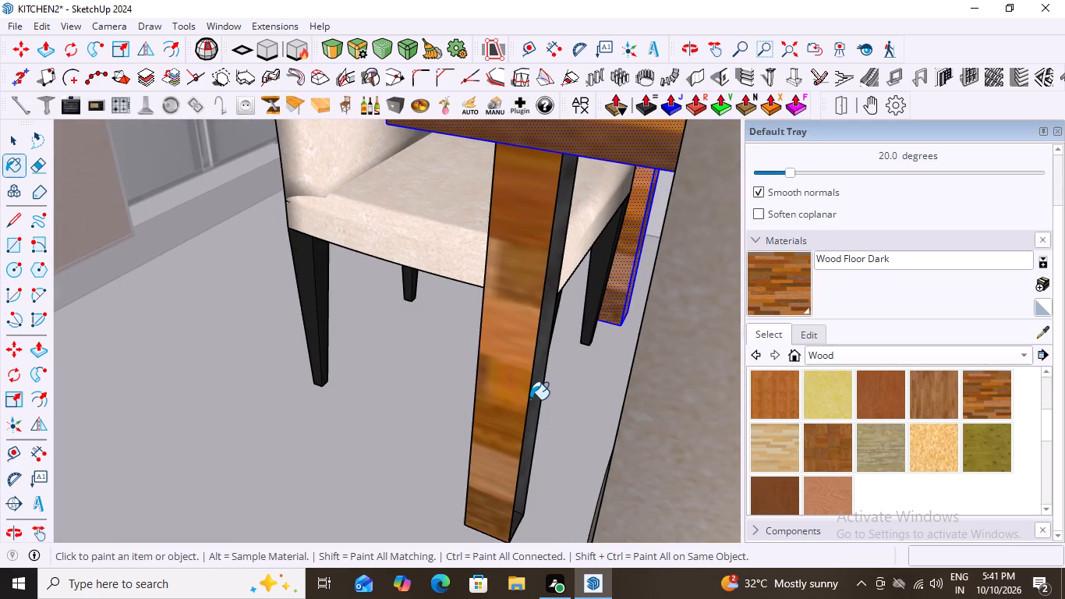
pyautogui.scroll(-17, 510, 419)
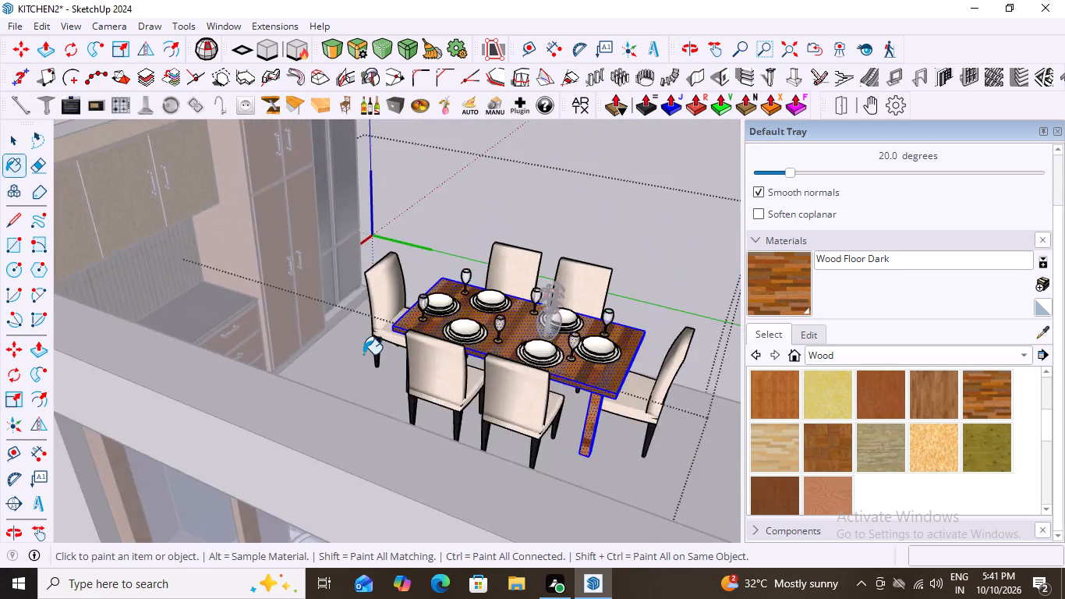
pyautogui.scroll(-9, 363, 354)
pyautogui.middleClick(417, 384)
pyautogui.press('space')
pyautogui.click(575, 236)
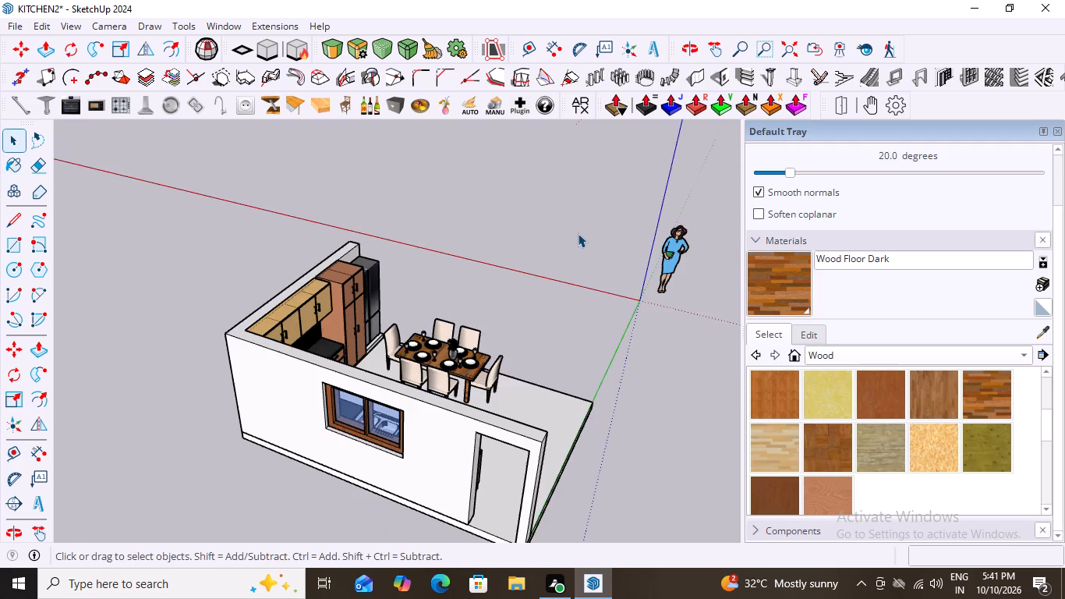
pyautogui.click(578, 233)
# Examine the dining table's wood finish against the cabinets and the whole kitchen from several angles.
pyautogui.moveTo(572, 388); pyautogui.dragTo(56, 310, button='middle')
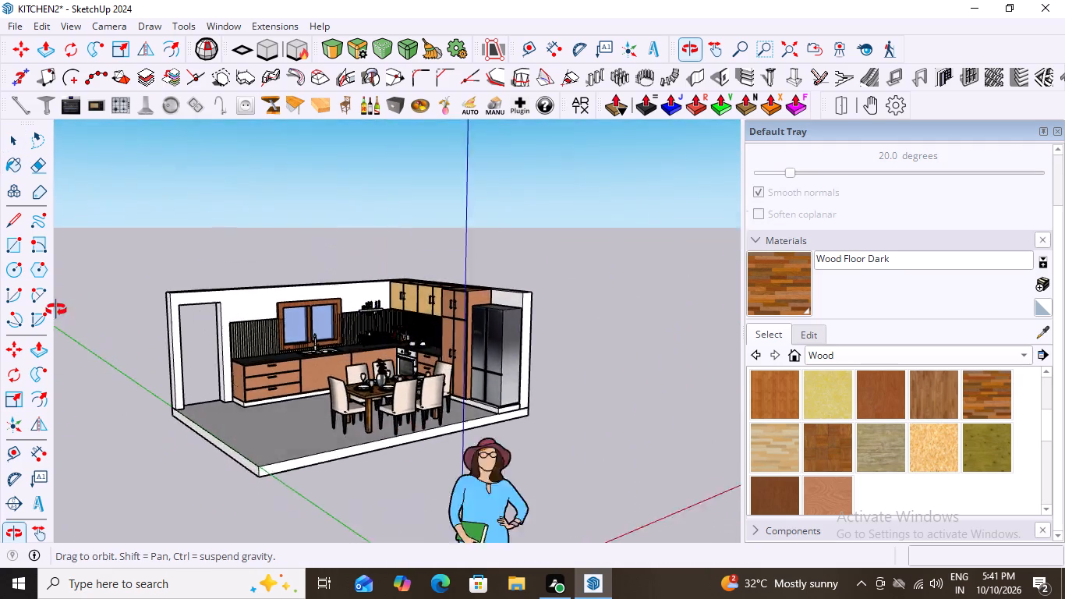
pyautogui.moveTo(56, 310); pyautogui.dragTo(54, 326, button='middle')
pyautogui.scroll(-1, 54, 326)
pyautogui.scroll(12, 341, 420)
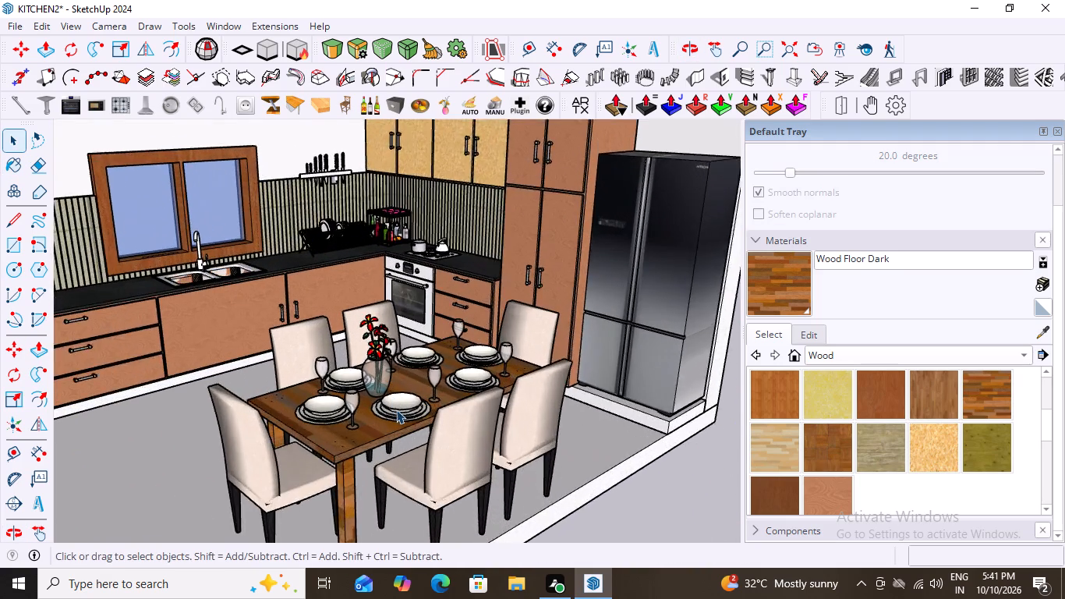
pyautogui.scroll(2, 396, 409)
pyautogui.scroll(-12, 412, 339)
pyautogui.moveTo(350, 415); pyautogui.dragTo(376, 427, button='middle')
pyautogui.doubleClick(629, 198)
pyautogui.click(634, 195)
pyautogui.moveTo(465, 388); pyautogui.dragTo(535, 399, button='middle')
pyautogui.scroll(2, 420, 382)
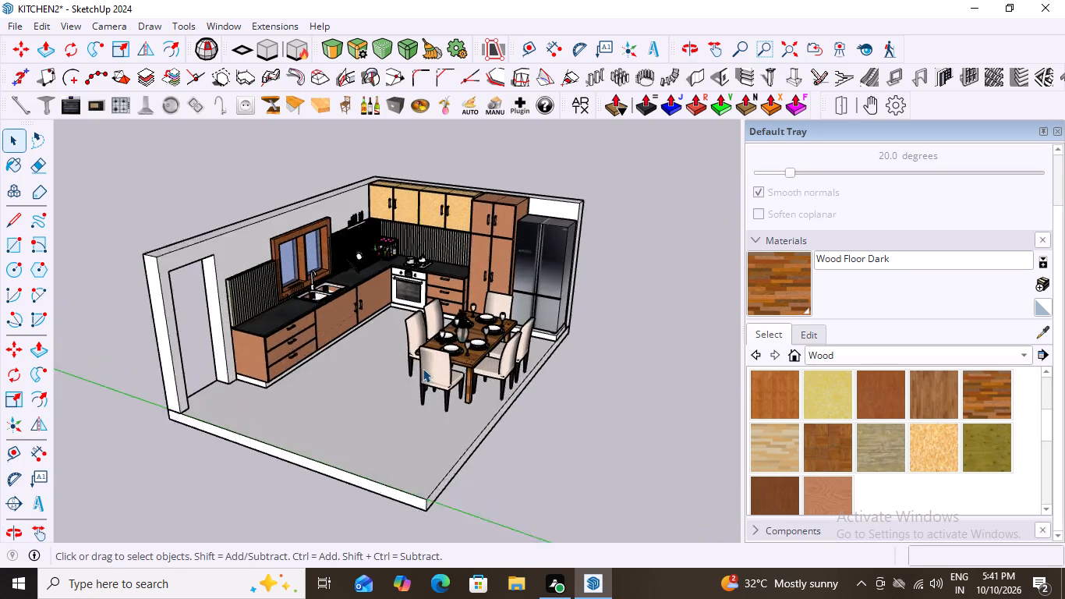
pyautogui.scroll(5, 423, 368)
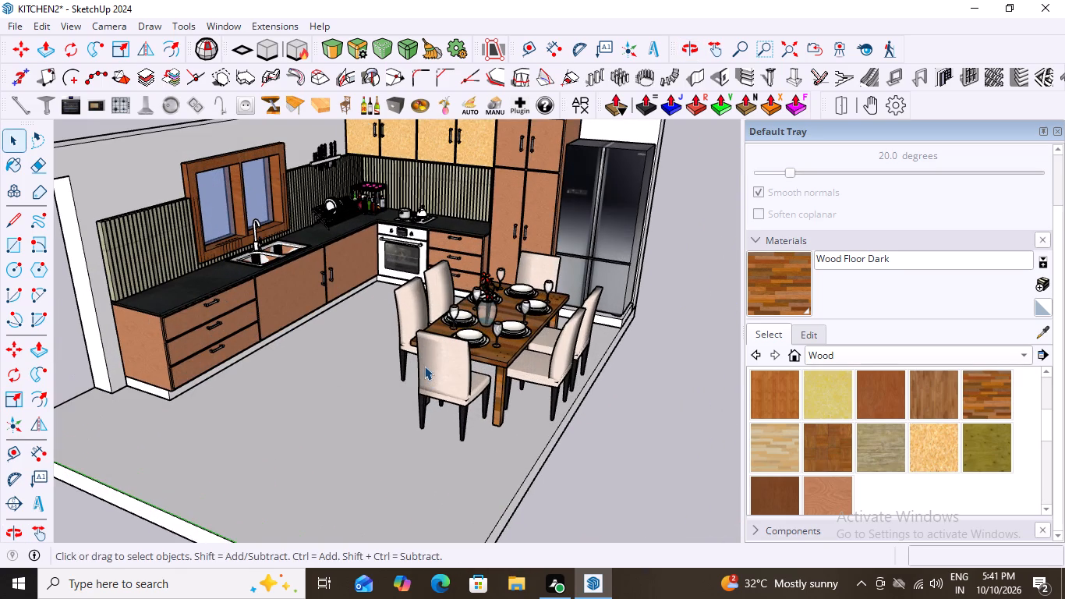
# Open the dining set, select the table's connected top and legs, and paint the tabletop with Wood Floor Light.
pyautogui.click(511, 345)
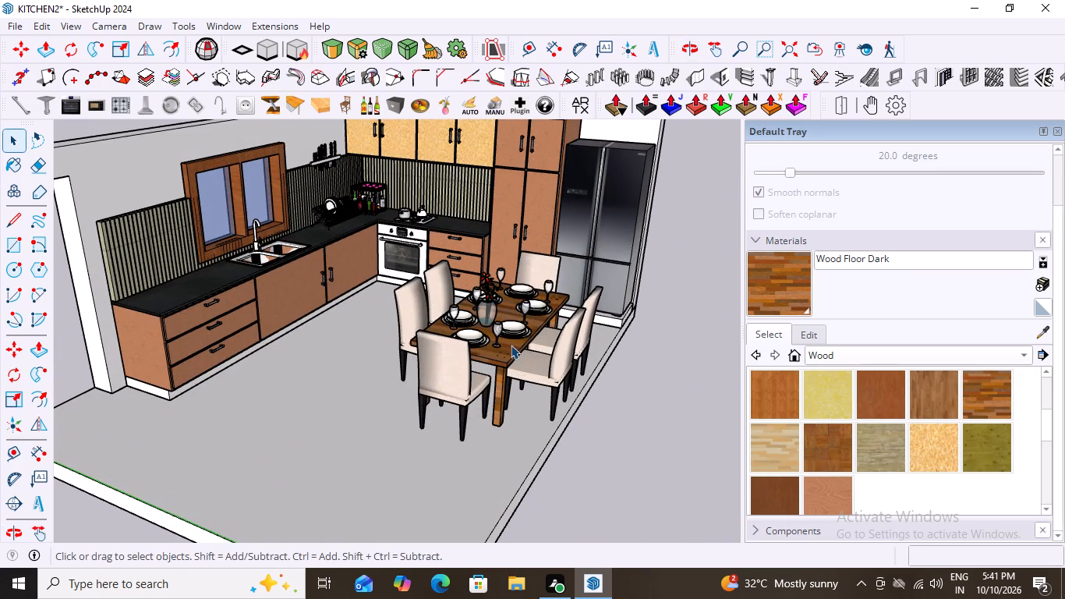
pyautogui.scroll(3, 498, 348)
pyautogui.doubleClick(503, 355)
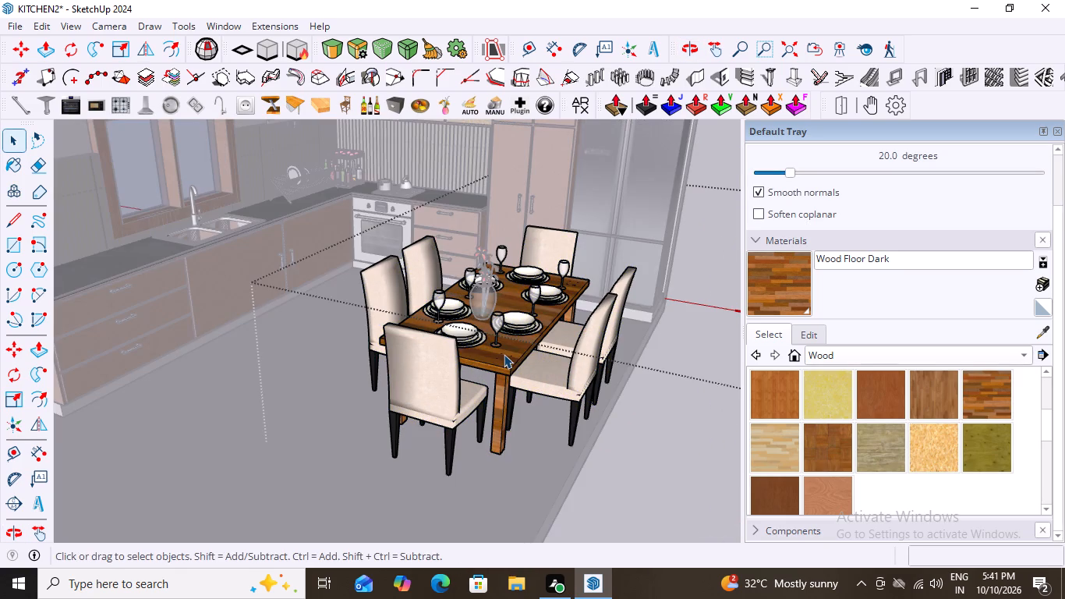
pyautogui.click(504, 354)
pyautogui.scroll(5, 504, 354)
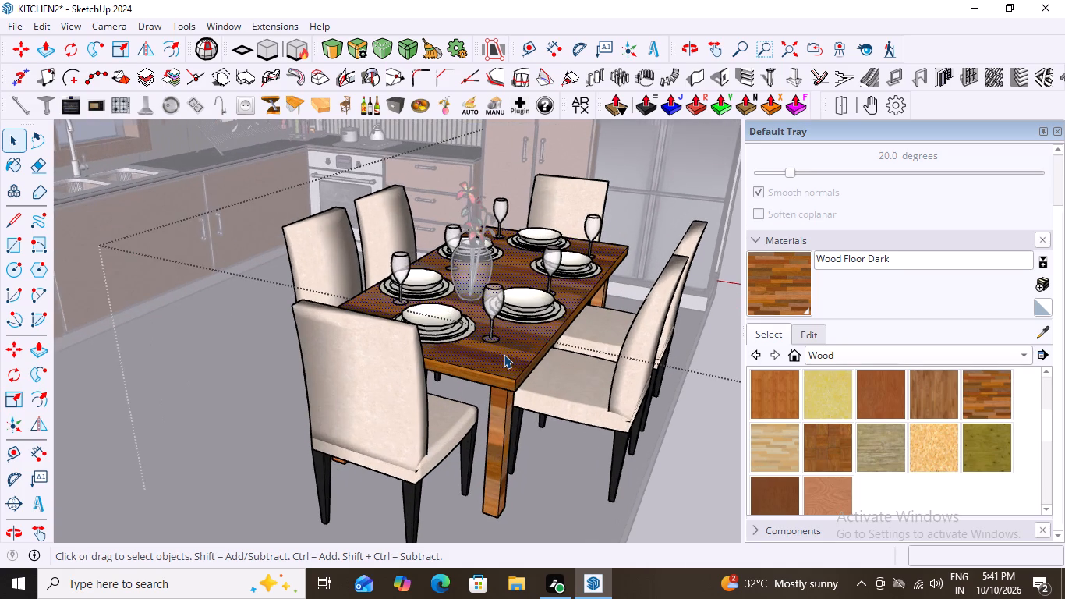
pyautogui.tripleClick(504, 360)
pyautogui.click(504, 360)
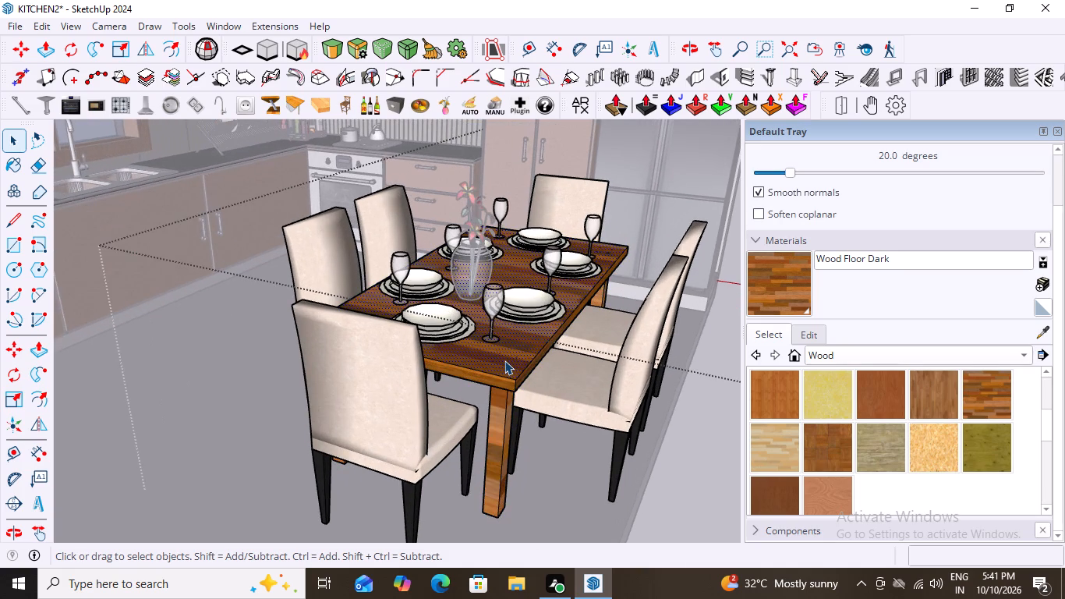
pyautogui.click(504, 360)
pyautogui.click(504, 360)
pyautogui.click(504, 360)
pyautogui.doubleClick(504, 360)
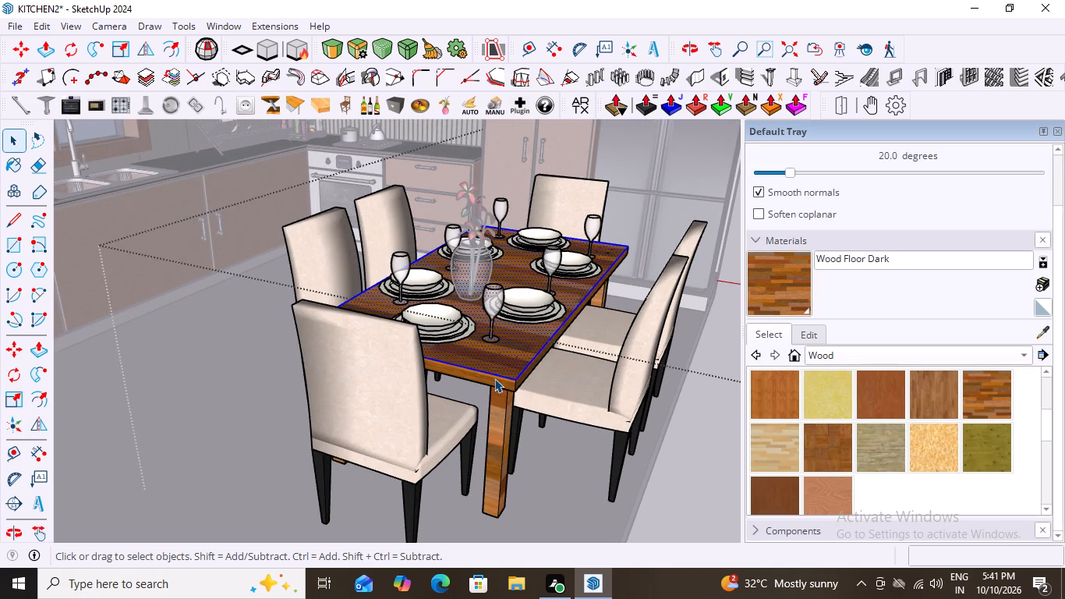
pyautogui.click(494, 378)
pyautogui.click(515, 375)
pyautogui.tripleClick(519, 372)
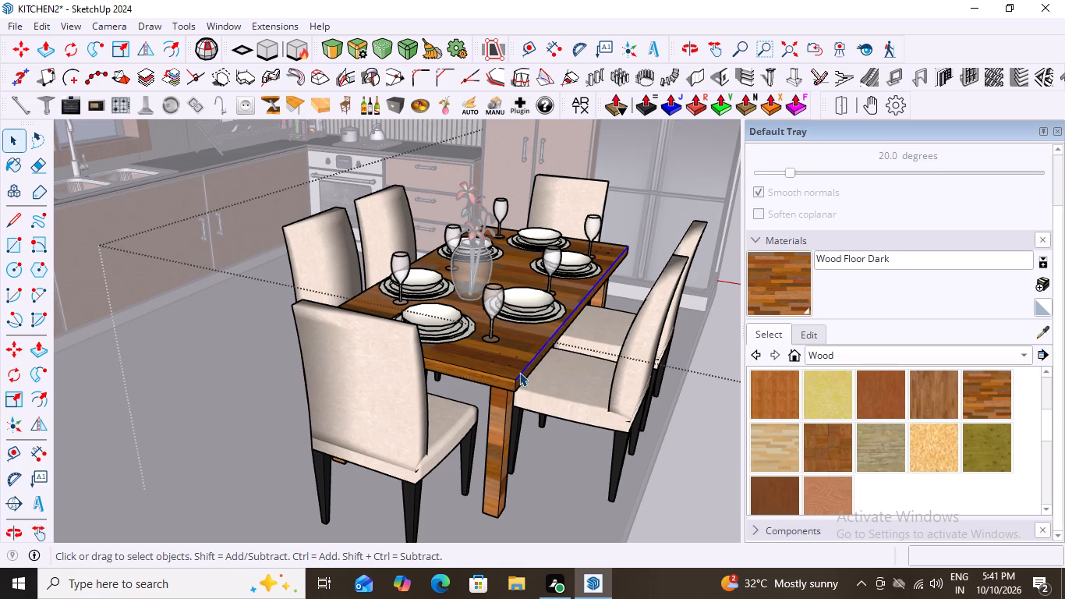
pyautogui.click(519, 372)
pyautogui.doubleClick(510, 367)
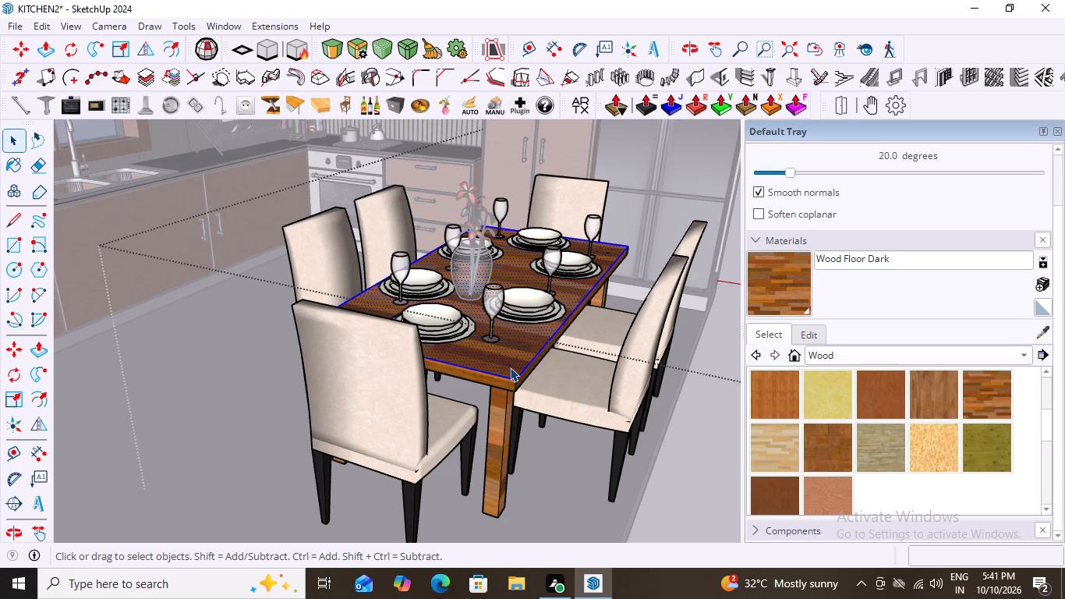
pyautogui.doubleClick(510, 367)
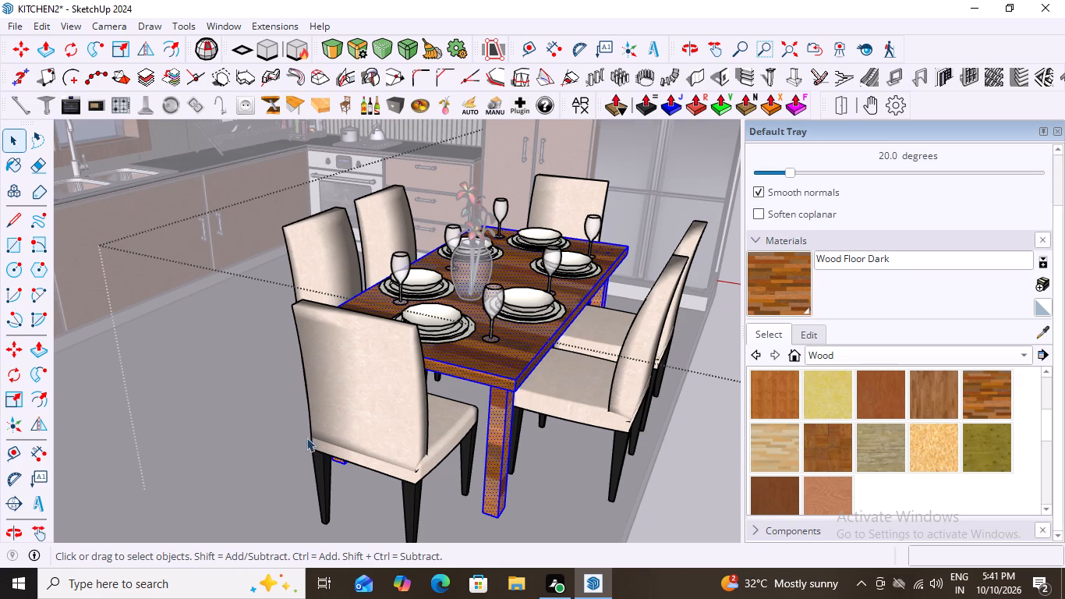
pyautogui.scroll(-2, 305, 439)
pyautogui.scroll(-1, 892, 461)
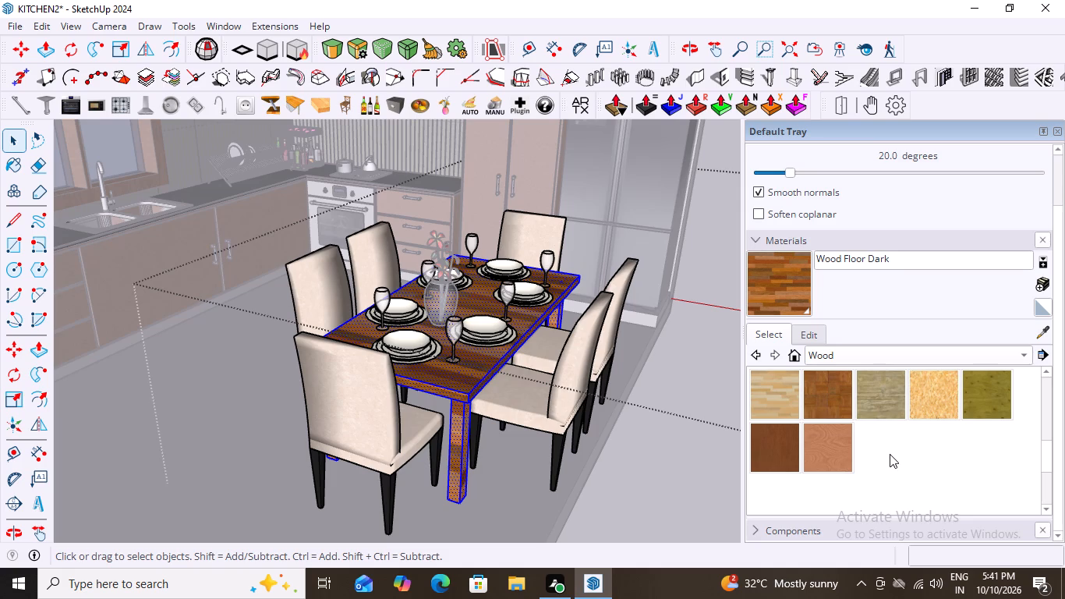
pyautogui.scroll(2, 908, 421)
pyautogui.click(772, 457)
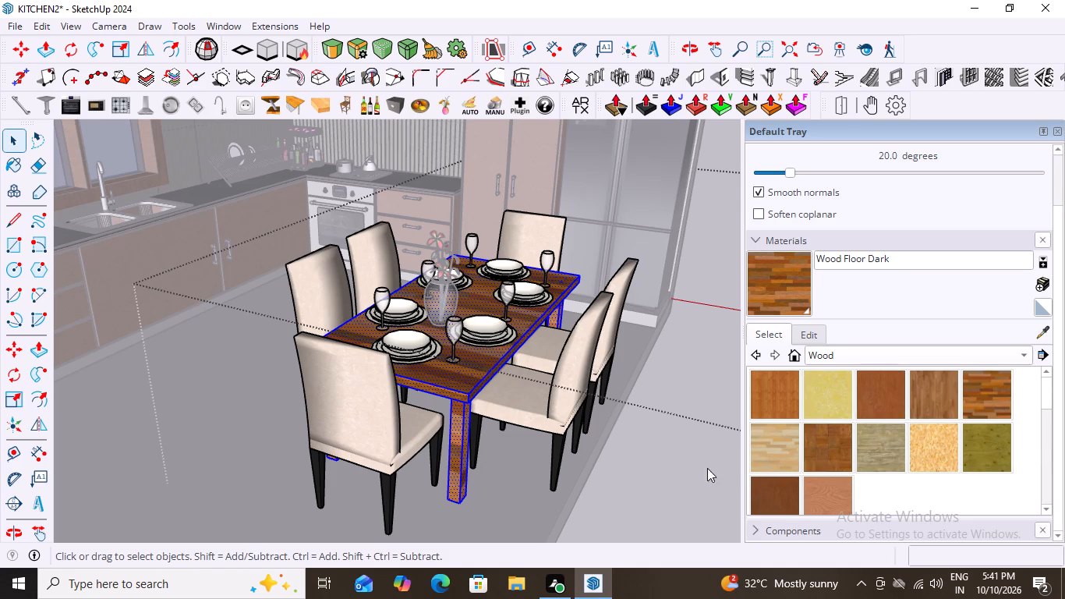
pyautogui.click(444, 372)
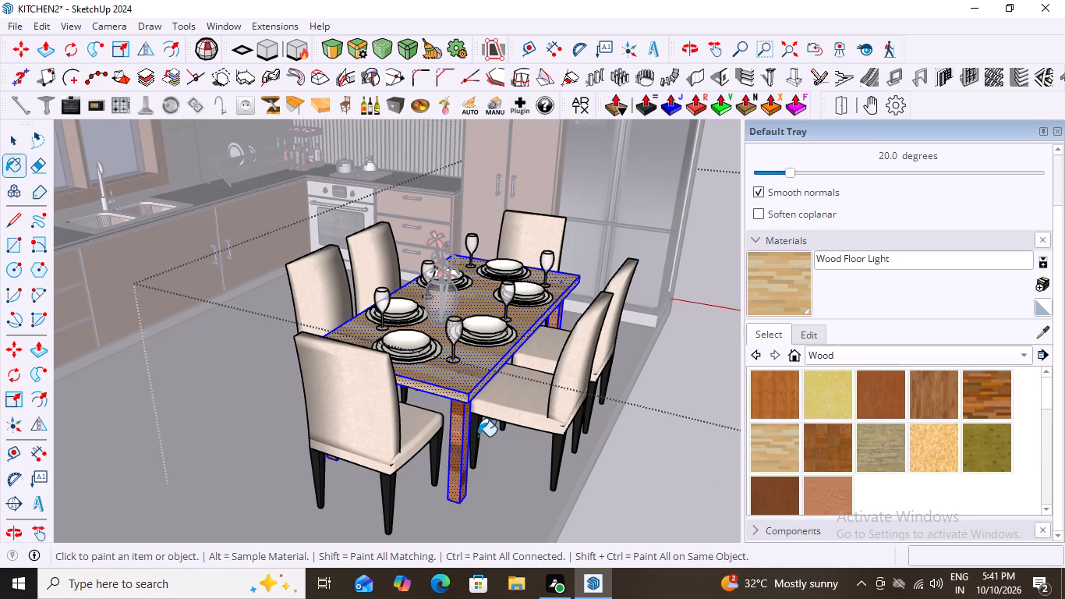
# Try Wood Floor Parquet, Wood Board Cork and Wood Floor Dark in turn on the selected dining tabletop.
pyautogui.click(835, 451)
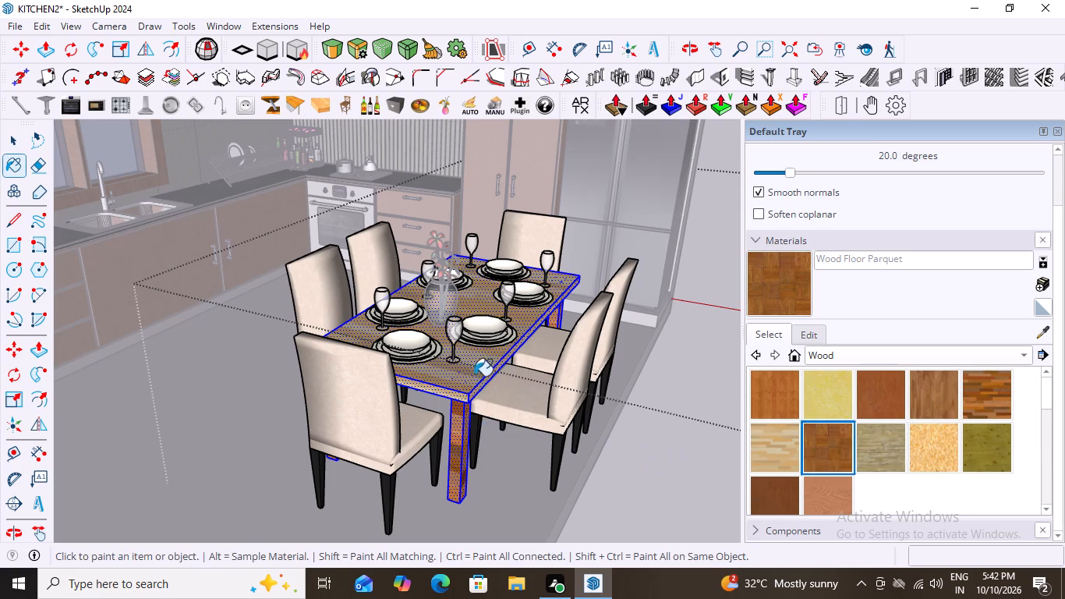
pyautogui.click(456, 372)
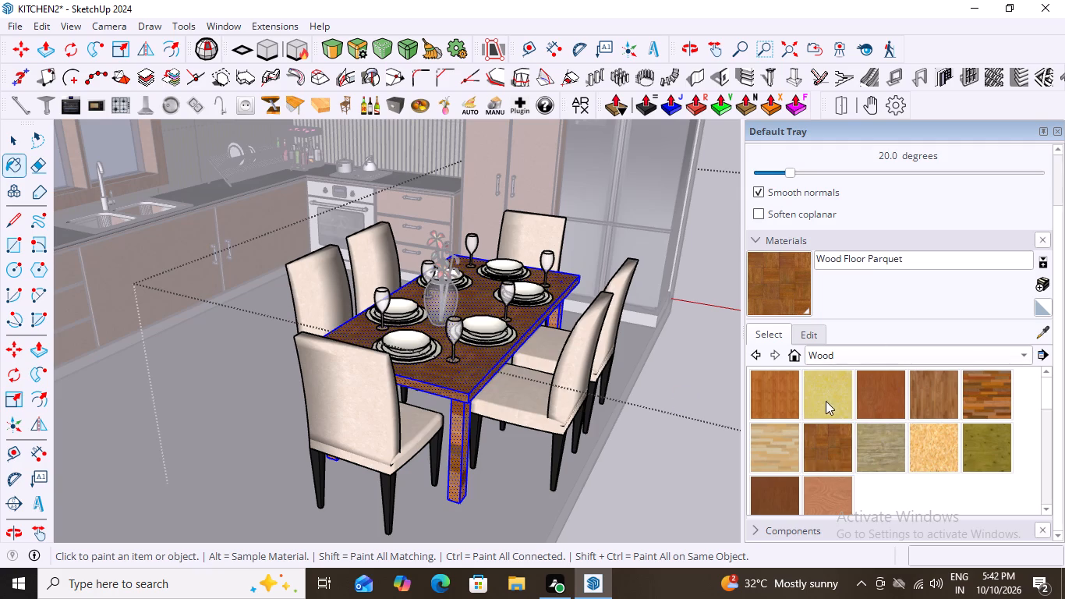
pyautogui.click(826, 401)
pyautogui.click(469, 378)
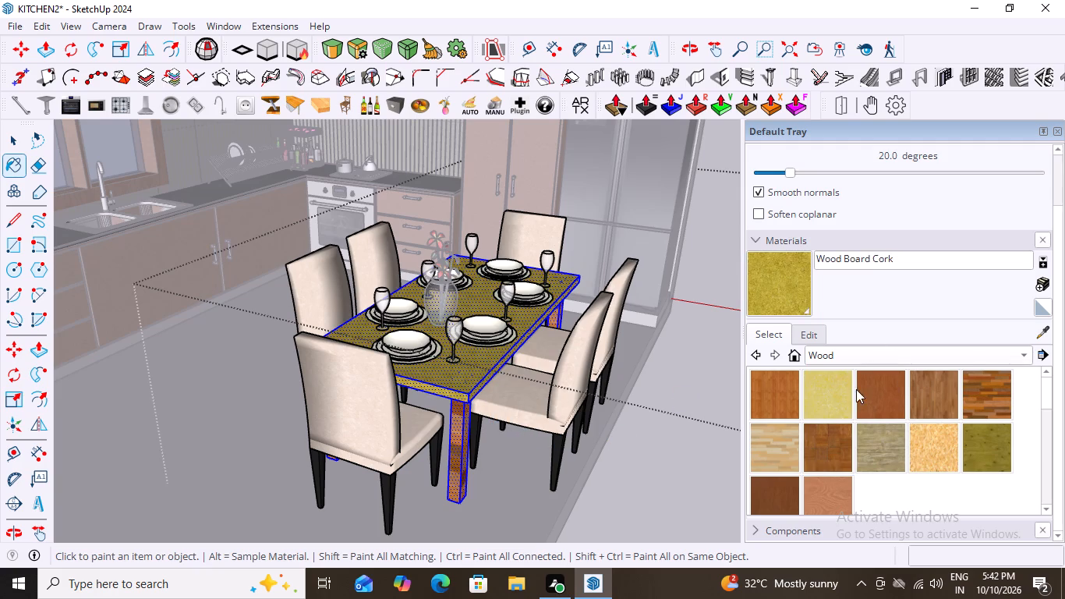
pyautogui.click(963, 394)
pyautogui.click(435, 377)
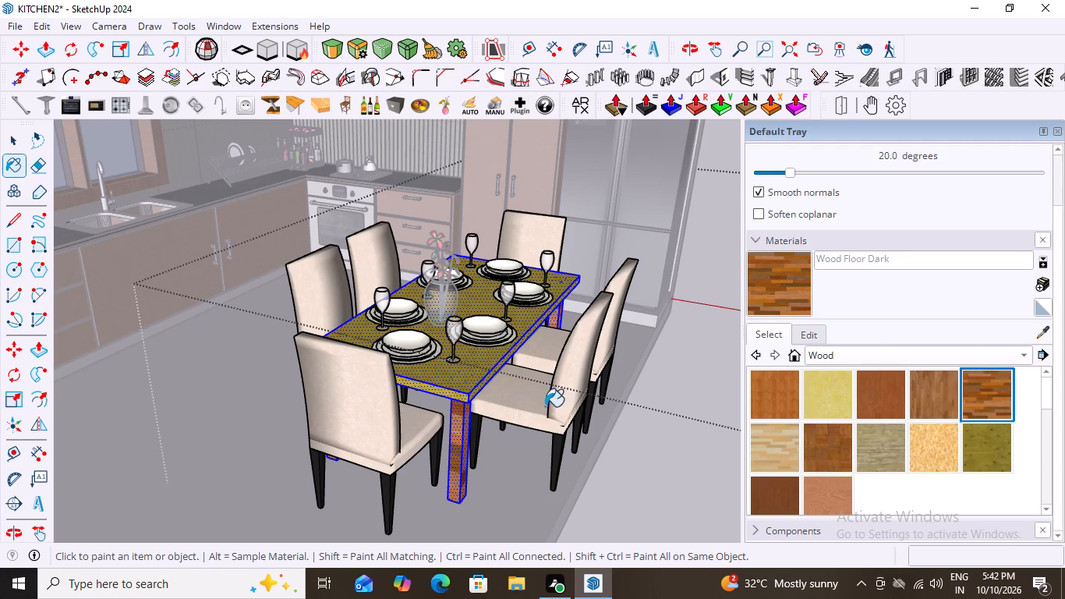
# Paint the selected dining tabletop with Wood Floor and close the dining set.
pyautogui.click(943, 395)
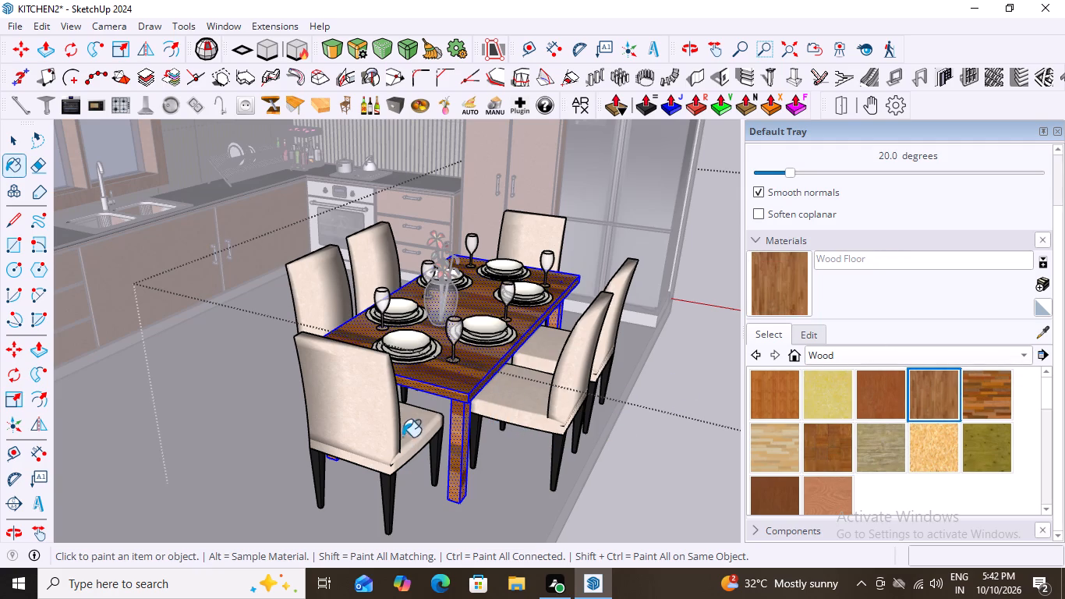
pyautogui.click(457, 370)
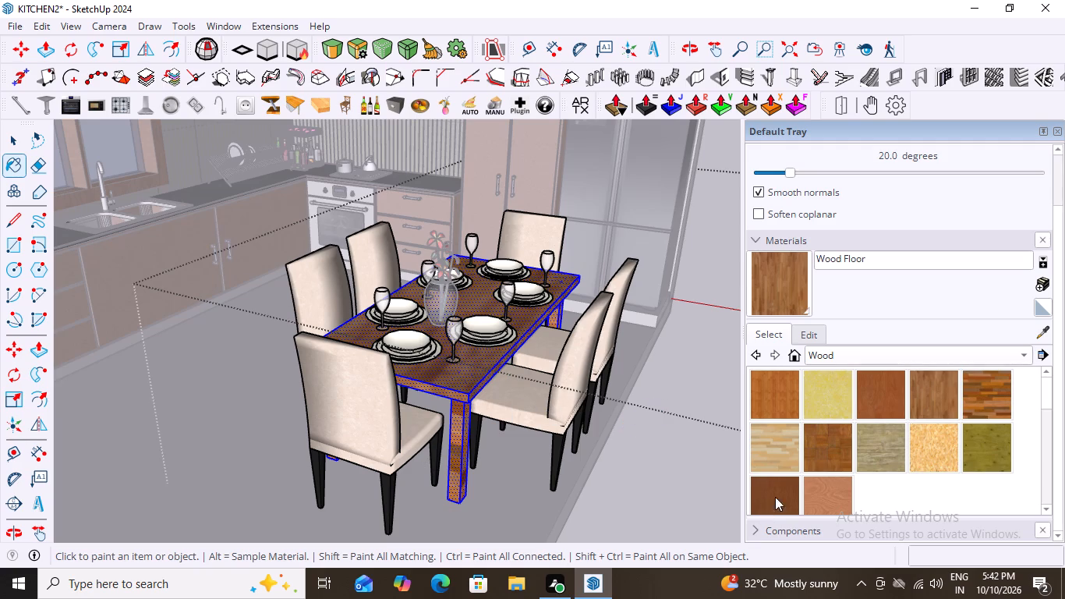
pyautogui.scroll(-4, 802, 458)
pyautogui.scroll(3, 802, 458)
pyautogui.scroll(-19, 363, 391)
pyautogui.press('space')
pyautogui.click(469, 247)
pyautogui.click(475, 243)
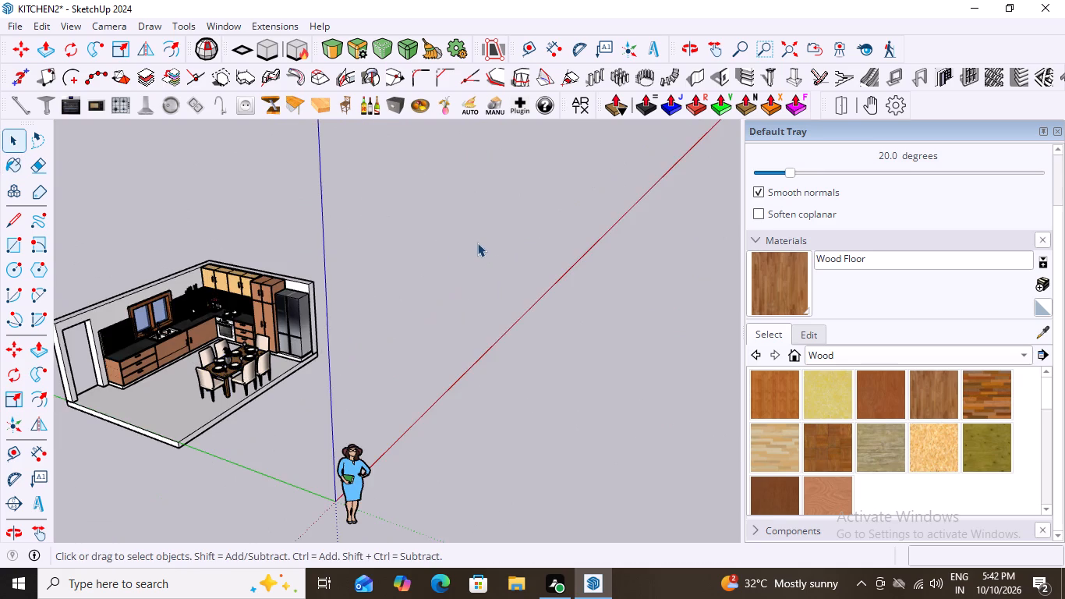
# Undo the tabletop material trials and the Wood Floor Dark painting of the dining table's legs.
pyautogui.scroll(13, 51, 437)
pyautogui.scroll(-2, 257, 380)
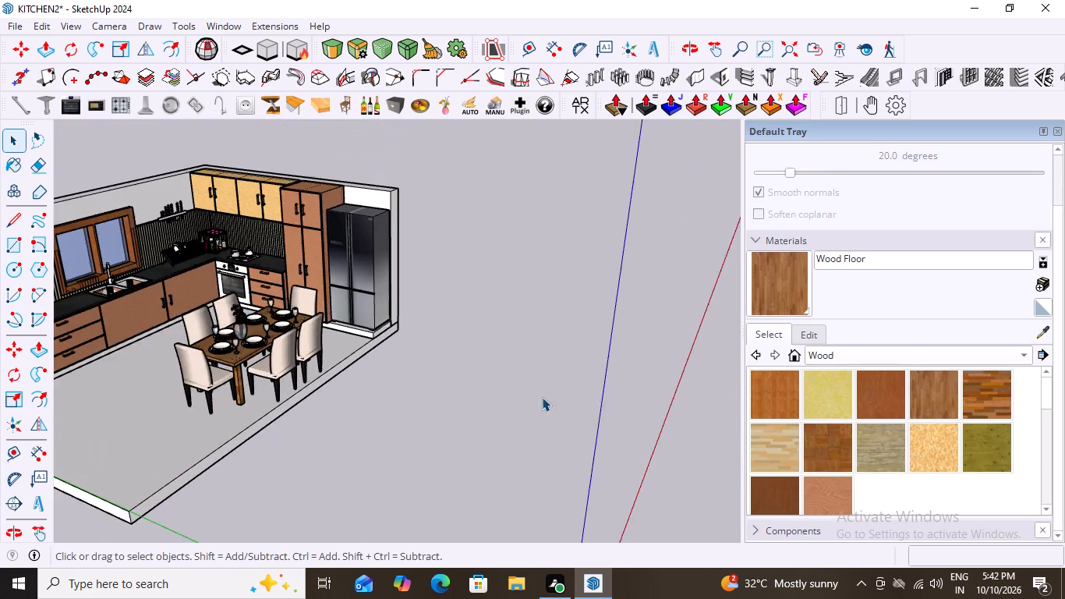
pyautogui.scroll(-5, 542, 397)
pyautogui.moveTo(331, 479); pyautogui.dragTo(358, 460, button='middle')
pyautogui.scroll(3, 322, 395)
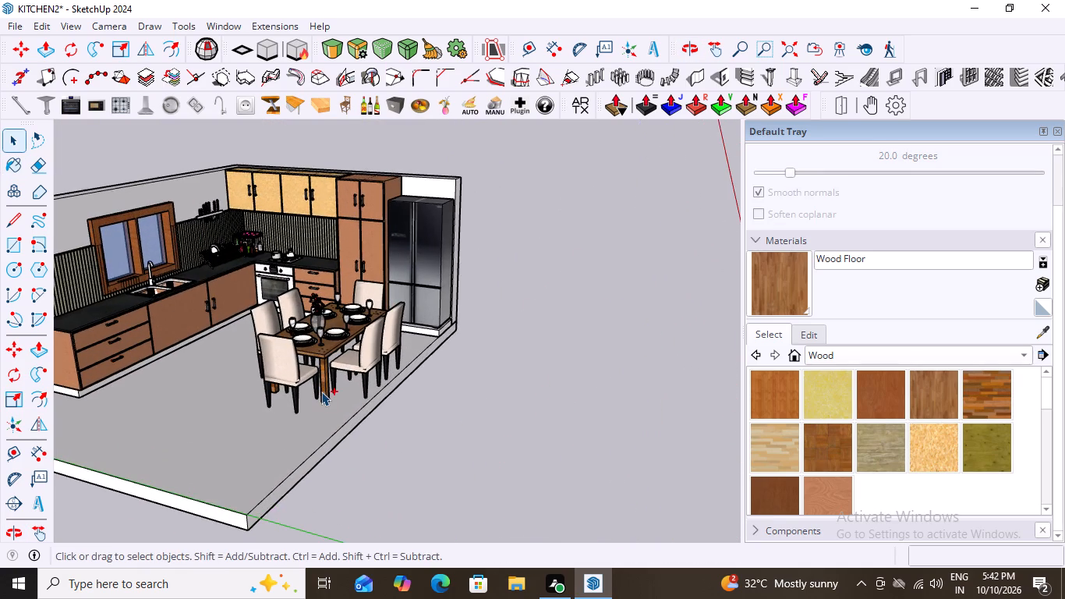
pyautogui.hotkey('ctrl', 'z')
pyautogui.hotkey('ctrl', 'z')
pyautogui.hotkey('ctrl', 'z')
pyautogui.hotkey('ctrl', 'z')
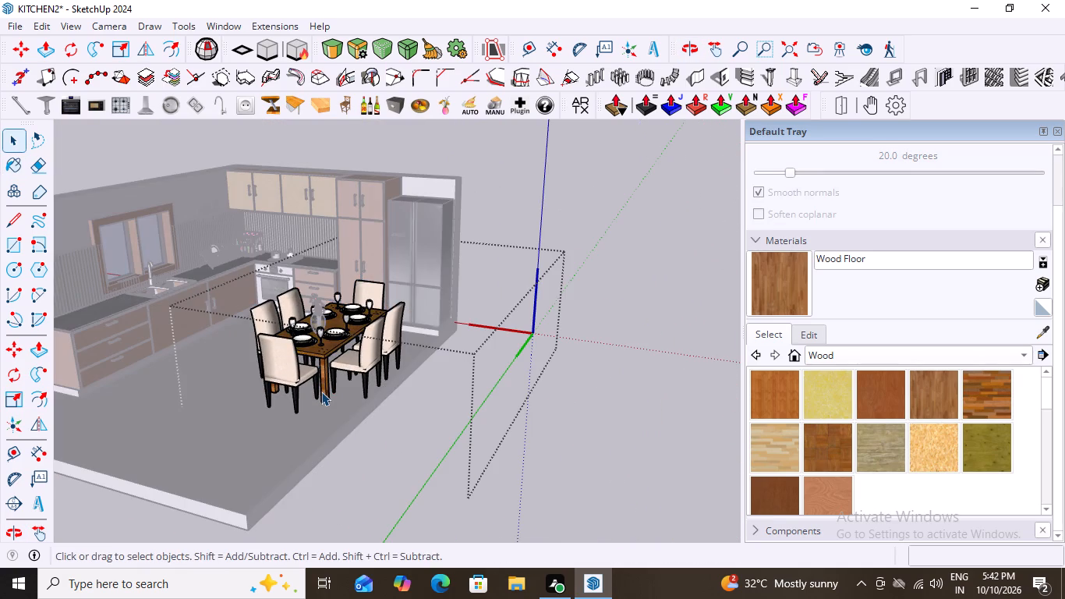
pyautogui.hotkey('ctrl', 'z')
pyautogui.hotkey('ctrl', 'z')
pyautogui.hotkey('ctrl', 'z')
pyautogui.hotkey('ctrl', 'z')
pyautogui.hotkey('ctrl', 'z')
pyautogui.hotkey('ctrl', 'z')
pyautogui.hotkey('ctrl', 'z')
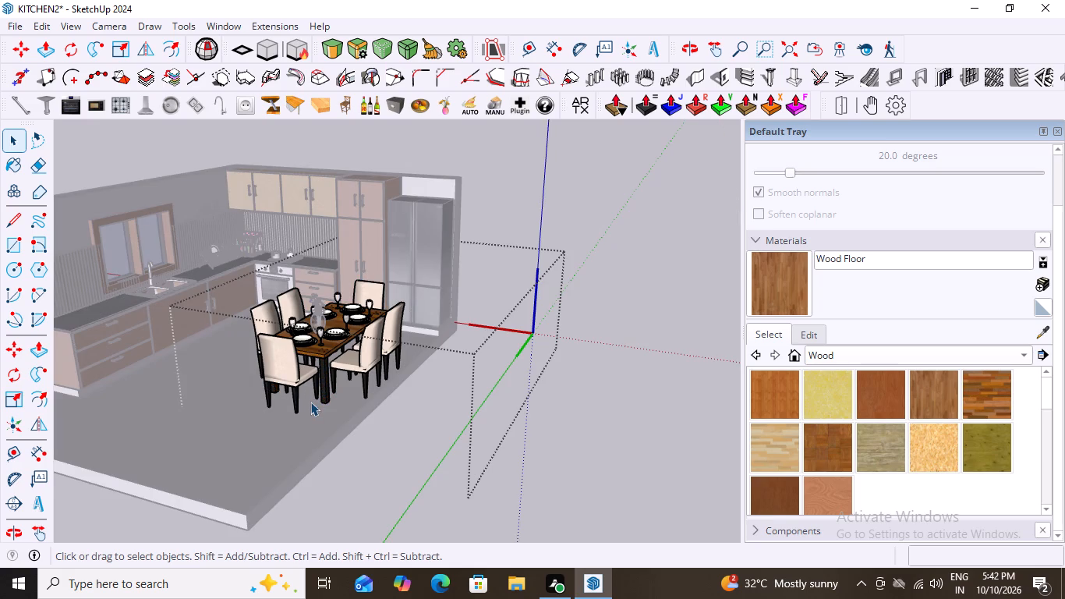
# Undo the remaining wood paints on the tabletop back to its original black finish and close the dining set.
pyautogui.scroll(8, 310, 314)
pyautogui.hotkey('ctrl', 'z')
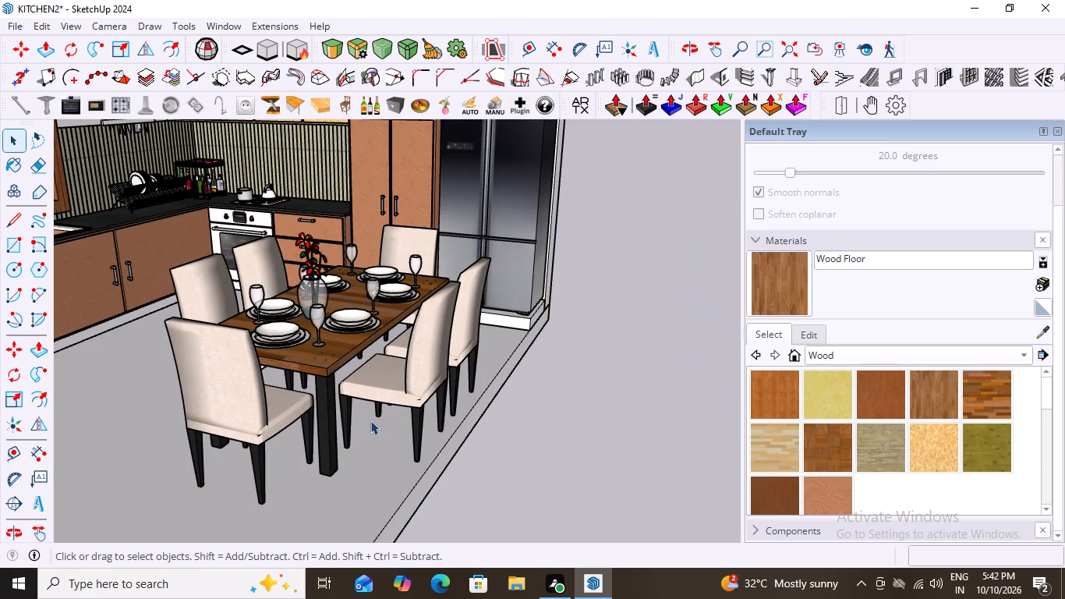
pyautogui.hotkey('ctrl', 'z')
pyautogui.hotkey('ctrl', 'z')
pyautogui.hotkey('ctrl', 'z')
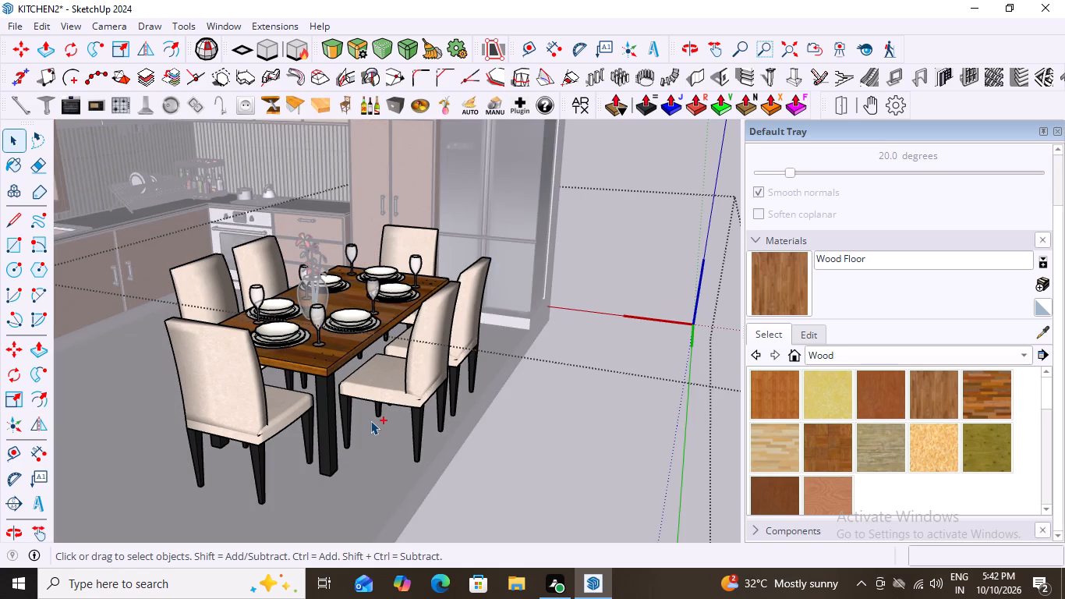
pyautogui.hotkey('ctrl', 'z')
pyautogui.hotkey('ctrl', 'z')
pyautogui.hotkey('ctrl', 'z')
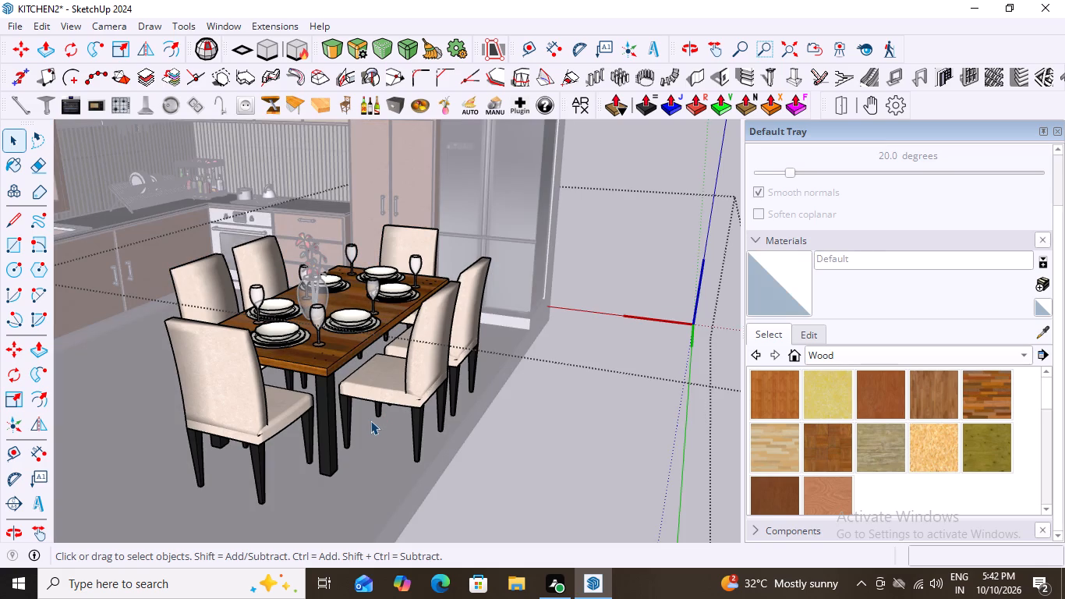
pyautogui.hotkey('ctrl', 'z')
pyautogui.hotkey('ctrl', 'z')
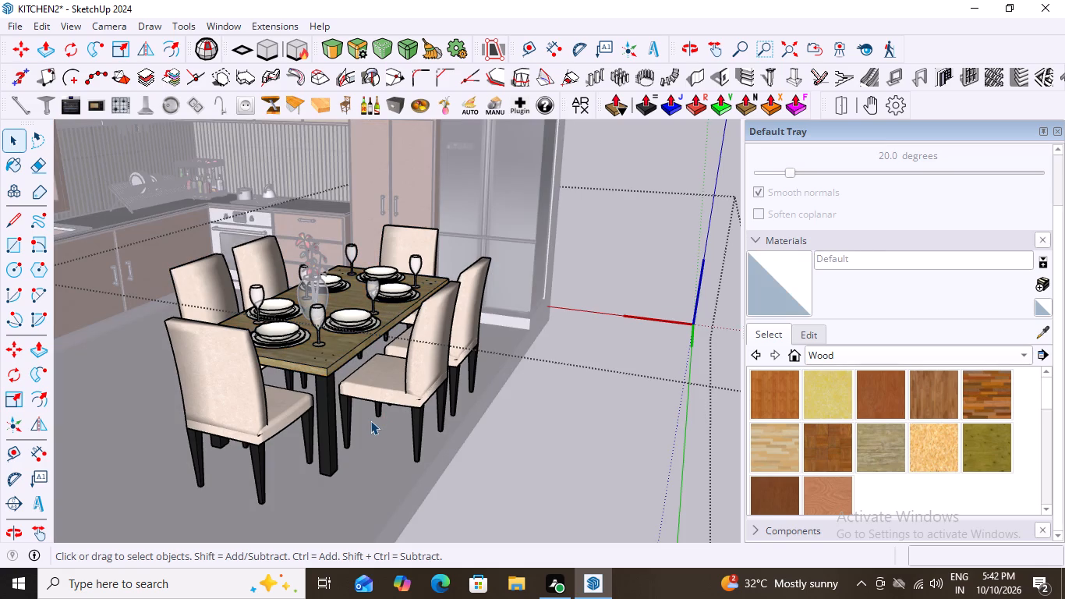
pyautogui.hotkey('ctrl', 'z')
pyautogui.scroll(-9, 323, 409)
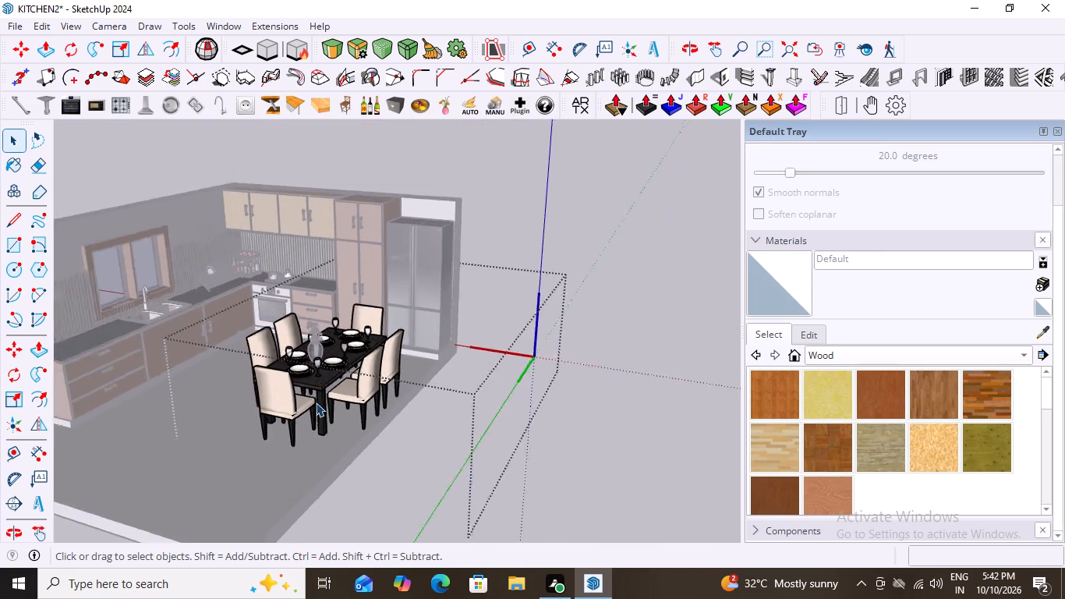
pyautogui.scroll(-2, 316, 402)
pyautogui.press('space')
pyautogui.doubleClick(588, 237)
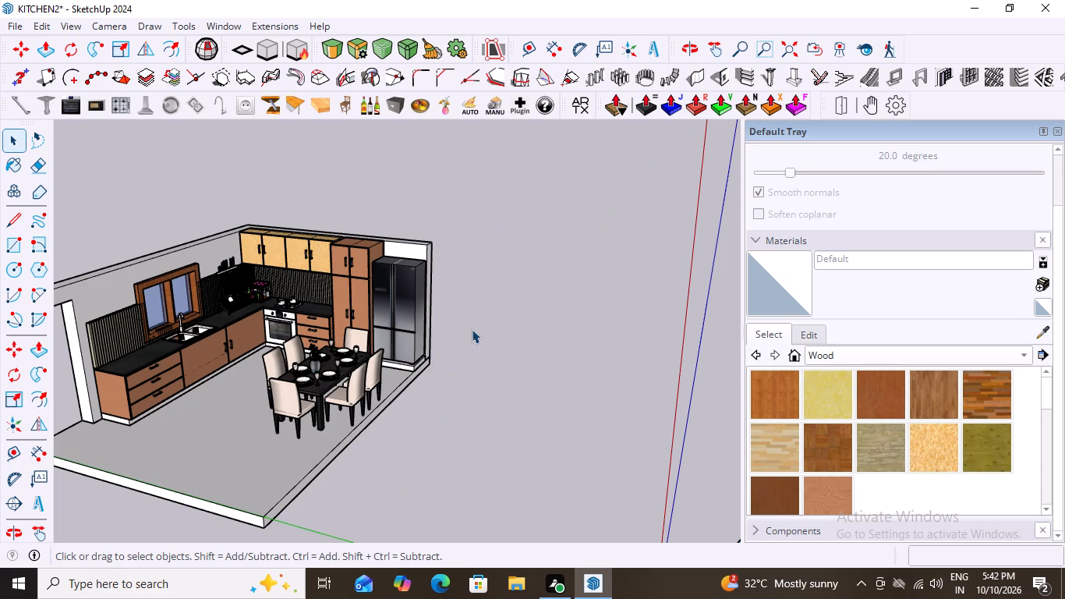
# Open the dining set for editing, close in on the table's corner leg farthest from the refrigerator and the counter.
pyautogui.scroll(10, 232, 392)
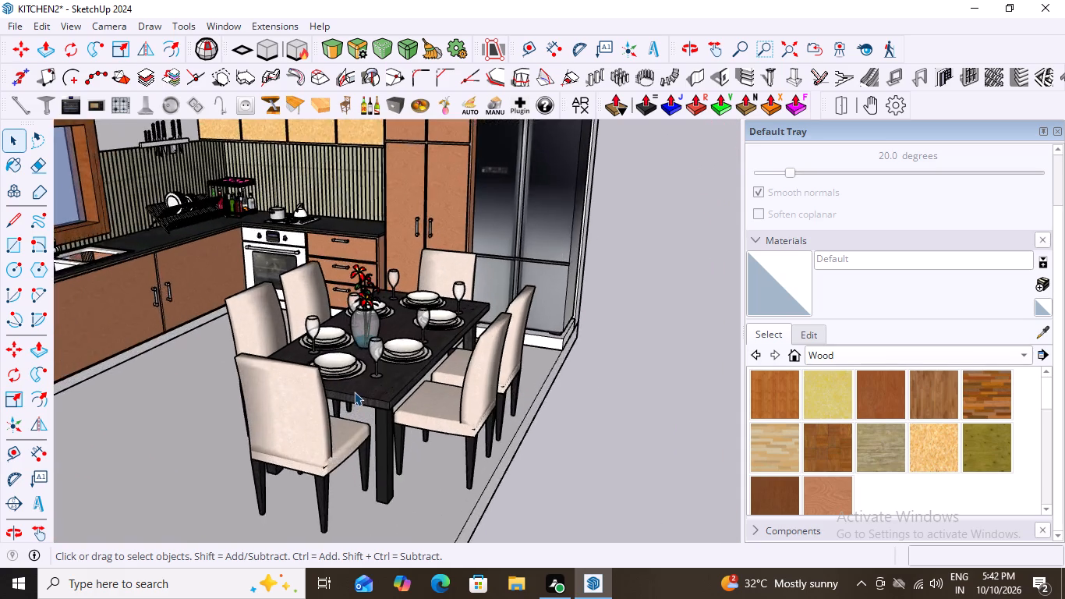
pyautogui.scroll(4, 354, 392)
pyautogui.scroll(-7, 338, 414)
pyautogui.moveTo(399, 410); pyautogui.dragTo(278, 406, button='middle')
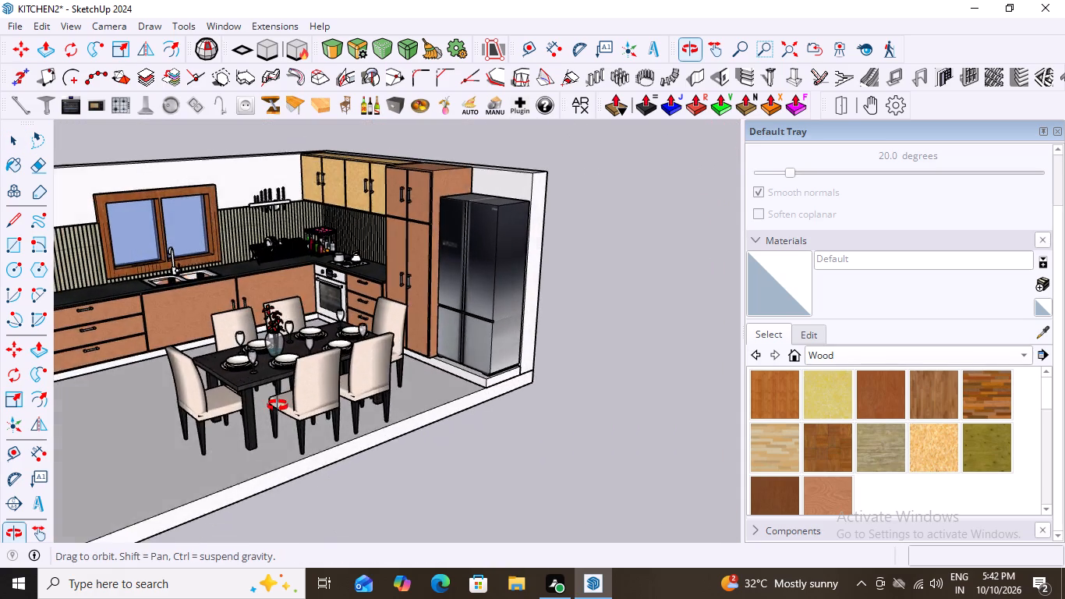
pyautogui.moveTo(278, 406); pyautogui.dragTo(347, 426, button='middle')
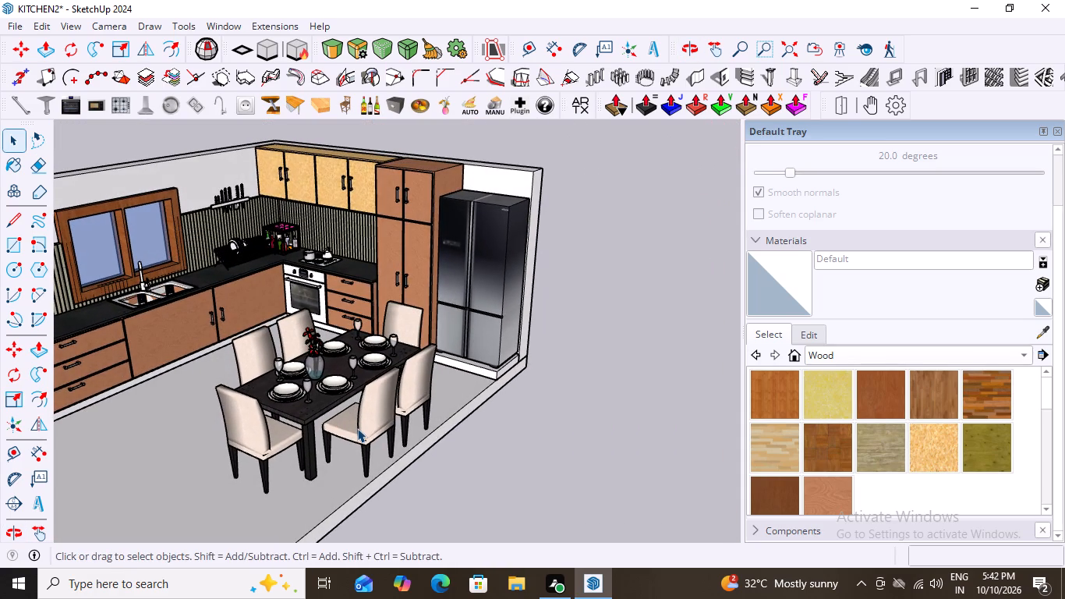
pyautogui.scroll(4, 257, 467)
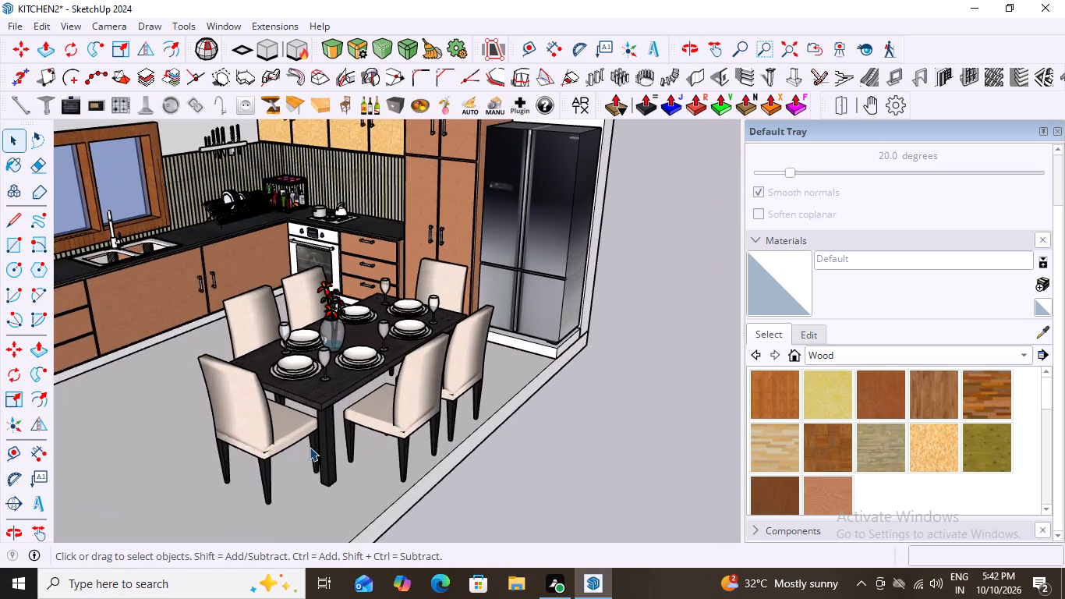
pyautogui.scroll(4, 310, 447)
pyautogui.moveTo(314, 446); pyautogui.dragTo(317, 431, button='middle')
pyautogui.doubleClick(338, 399)
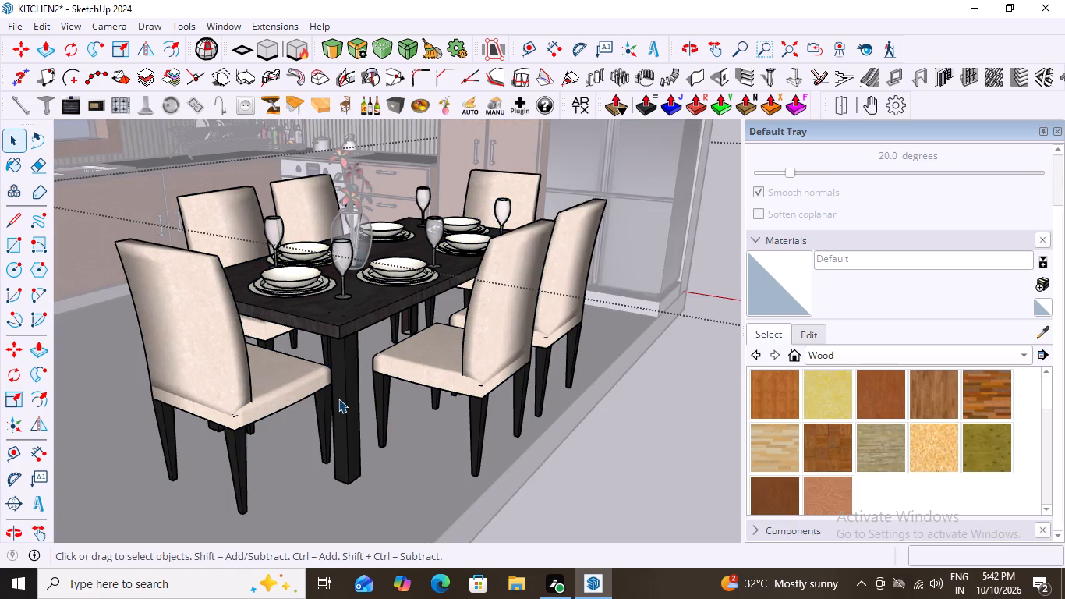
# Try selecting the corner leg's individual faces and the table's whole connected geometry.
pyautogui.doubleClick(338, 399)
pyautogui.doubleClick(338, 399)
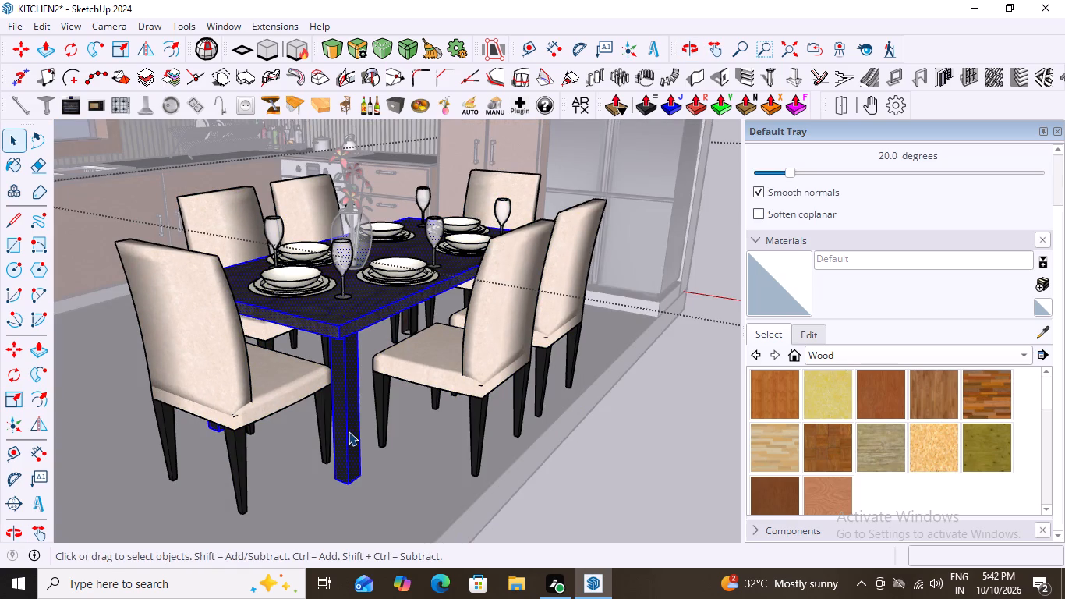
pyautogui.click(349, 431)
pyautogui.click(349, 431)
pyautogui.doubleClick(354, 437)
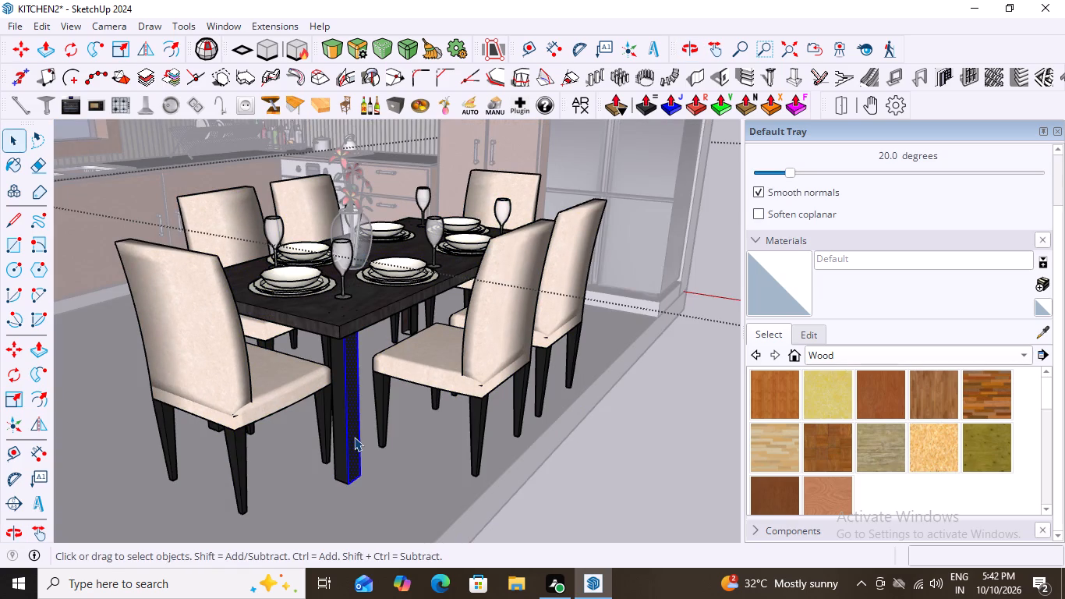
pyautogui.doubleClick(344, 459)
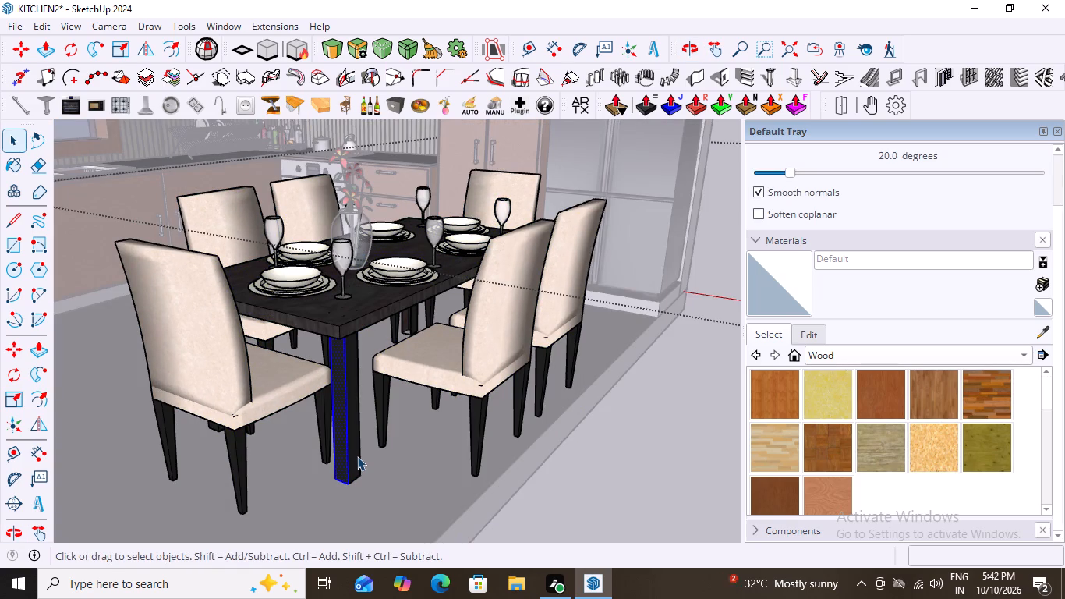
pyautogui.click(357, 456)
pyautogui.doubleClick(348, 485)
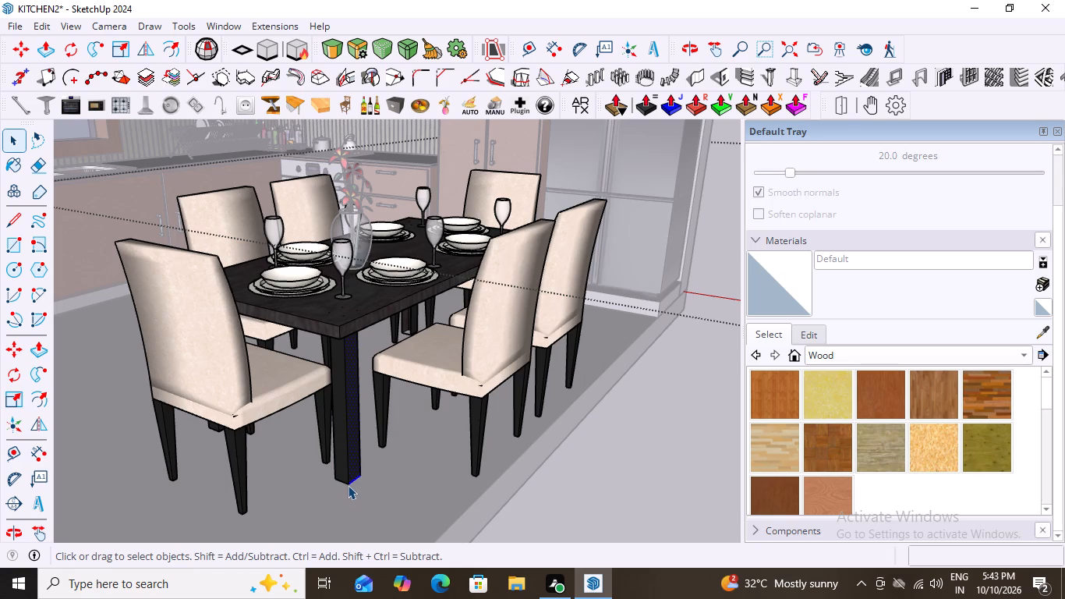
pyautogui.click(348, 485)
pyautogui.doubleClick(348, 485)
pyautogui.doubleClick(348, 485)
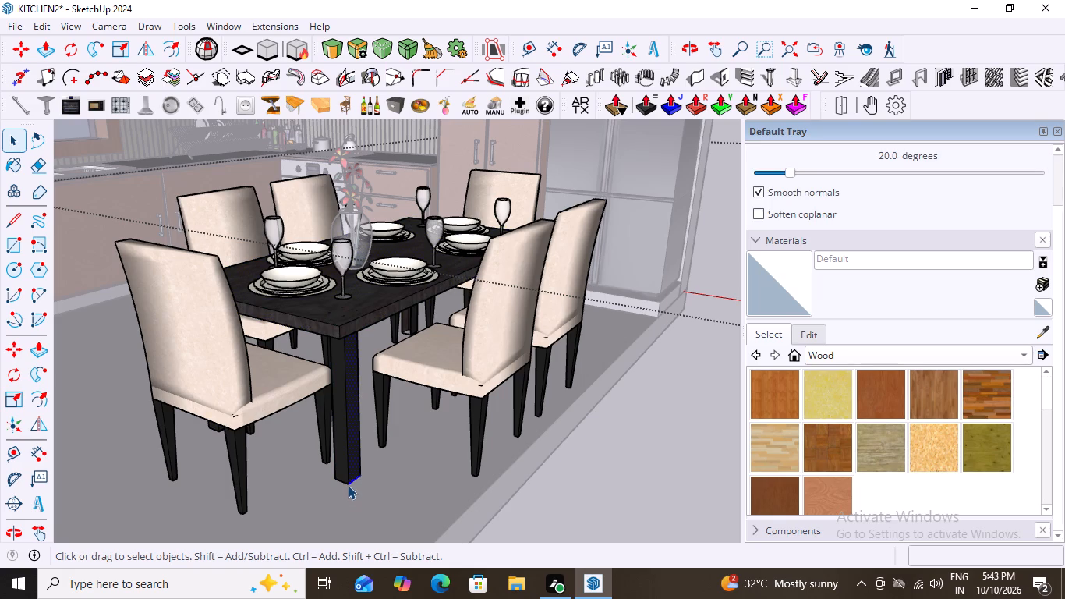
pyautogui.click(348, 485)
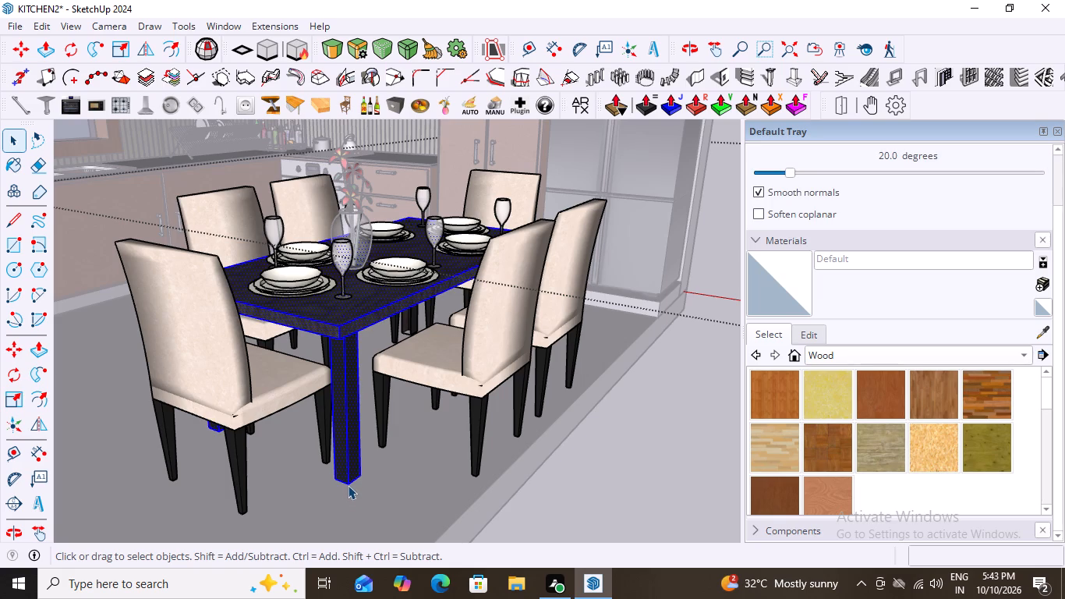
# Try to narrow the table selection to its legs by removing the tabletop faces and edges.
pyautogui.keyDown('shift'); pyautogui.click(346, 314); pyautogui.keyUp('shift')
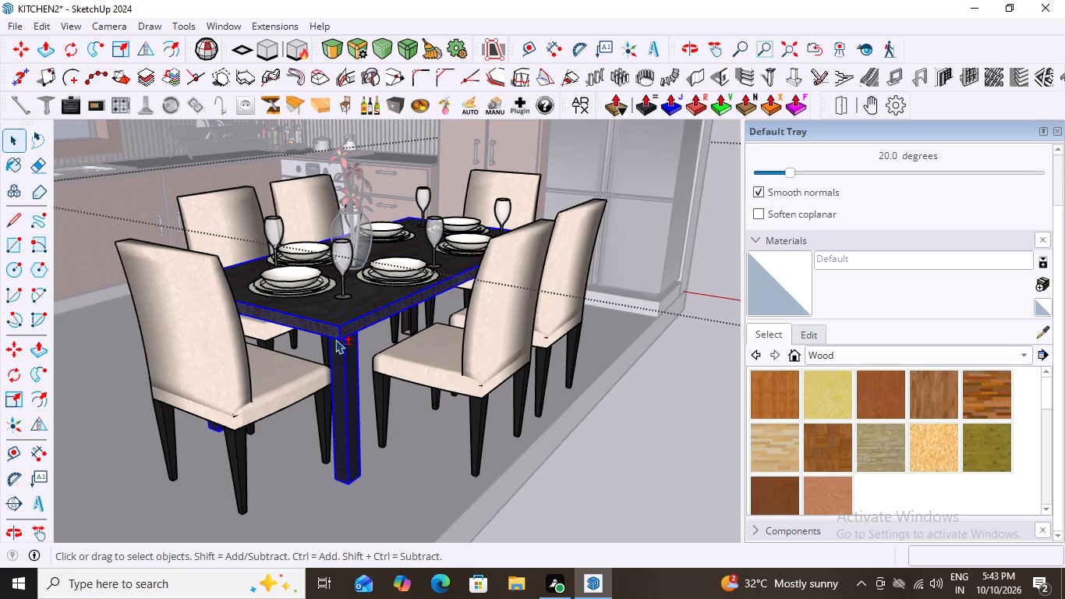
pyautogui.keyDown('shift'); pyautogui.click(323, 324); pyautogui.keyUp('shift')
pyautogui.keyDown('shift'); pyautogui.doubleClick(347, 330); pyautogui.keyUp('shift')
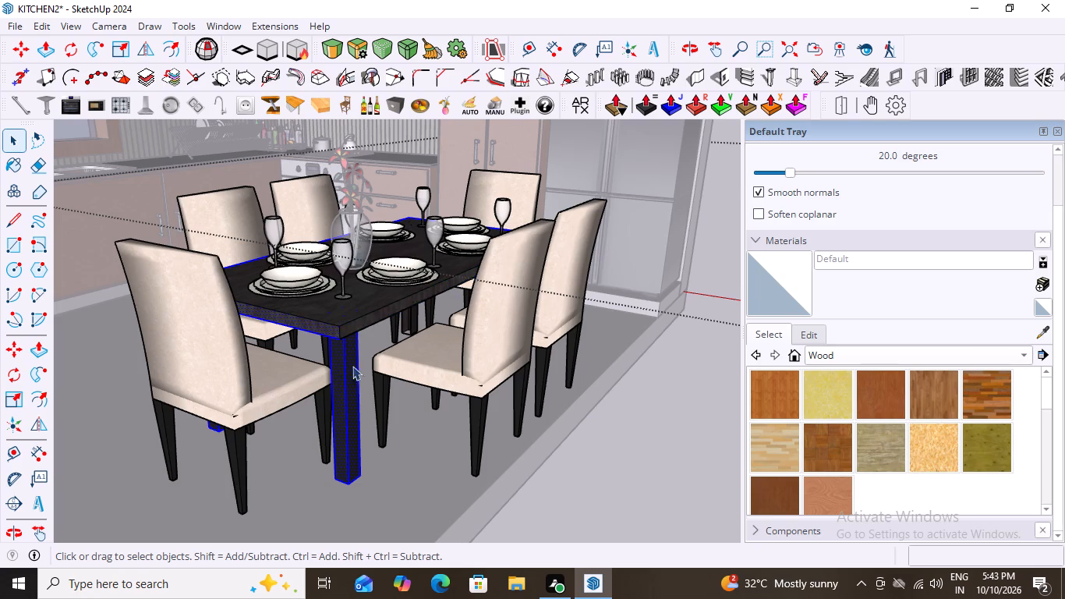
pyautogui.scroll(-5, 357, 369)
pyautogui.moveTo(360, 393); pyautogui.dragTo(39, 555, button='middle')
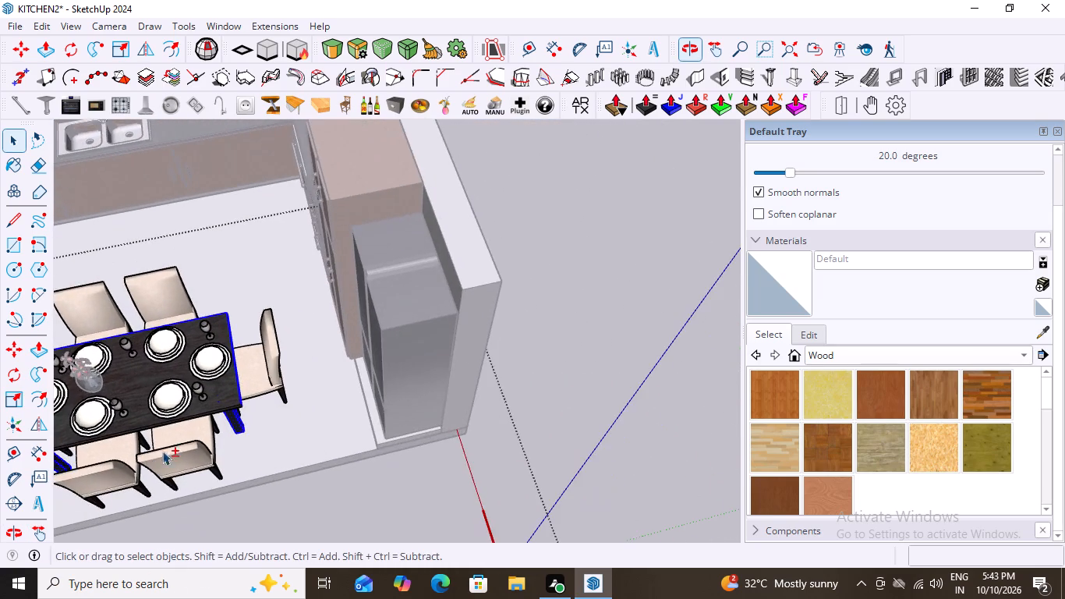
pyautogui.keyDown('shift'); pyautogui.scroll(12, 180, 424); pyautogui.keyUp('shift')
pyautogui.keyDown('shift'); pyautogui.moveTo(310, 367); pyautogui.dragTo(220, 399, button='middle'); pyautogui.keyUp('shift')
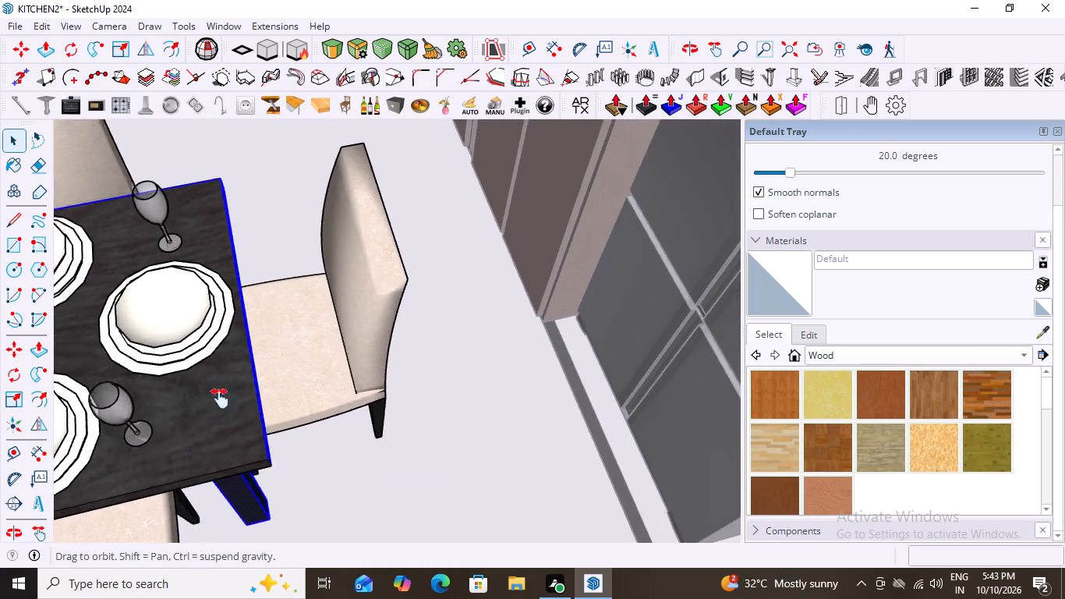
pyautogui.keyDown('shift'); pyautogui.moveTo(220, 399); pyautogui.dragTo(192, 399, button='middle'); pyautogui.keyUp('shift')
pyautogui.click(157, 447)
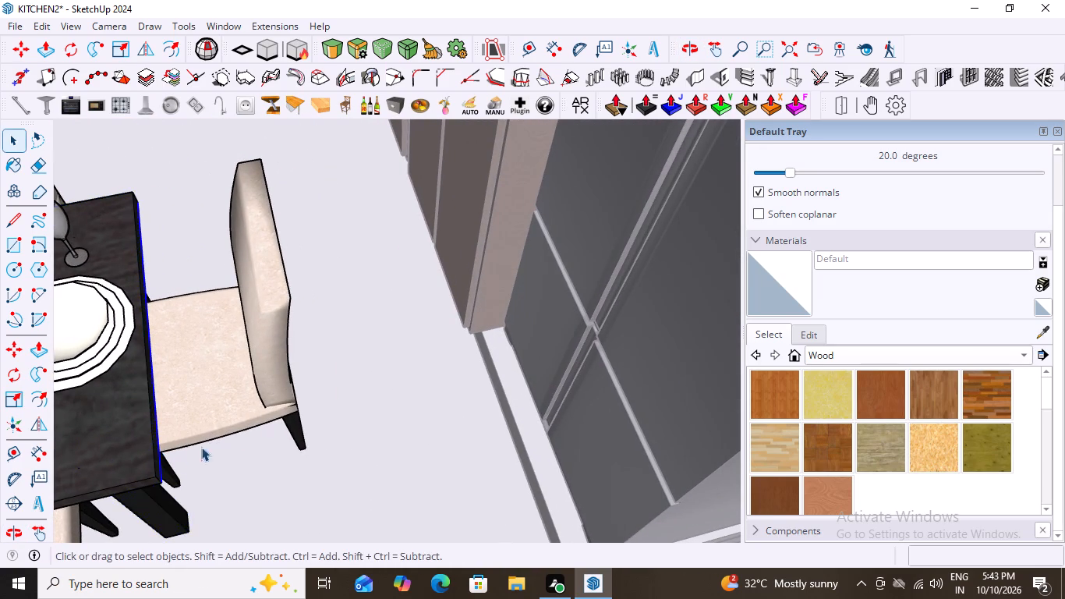
# Paint the two outer faces of the table's open-side corner leg, away from the refrigerator, with Wood Cherry Original.
pyautogui.scroll(-10, 281, 415)
pyautogui.scroll(-9, 218, 423)
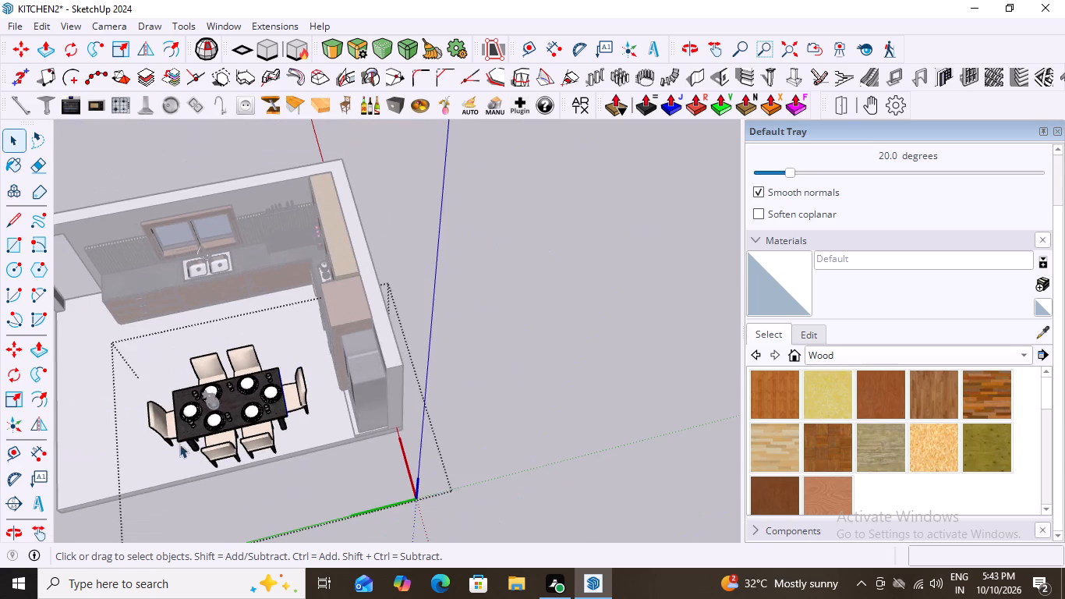
pyautogui.moveTo(189, 439); pyautogui.dragTo(712, 293, button='middle')
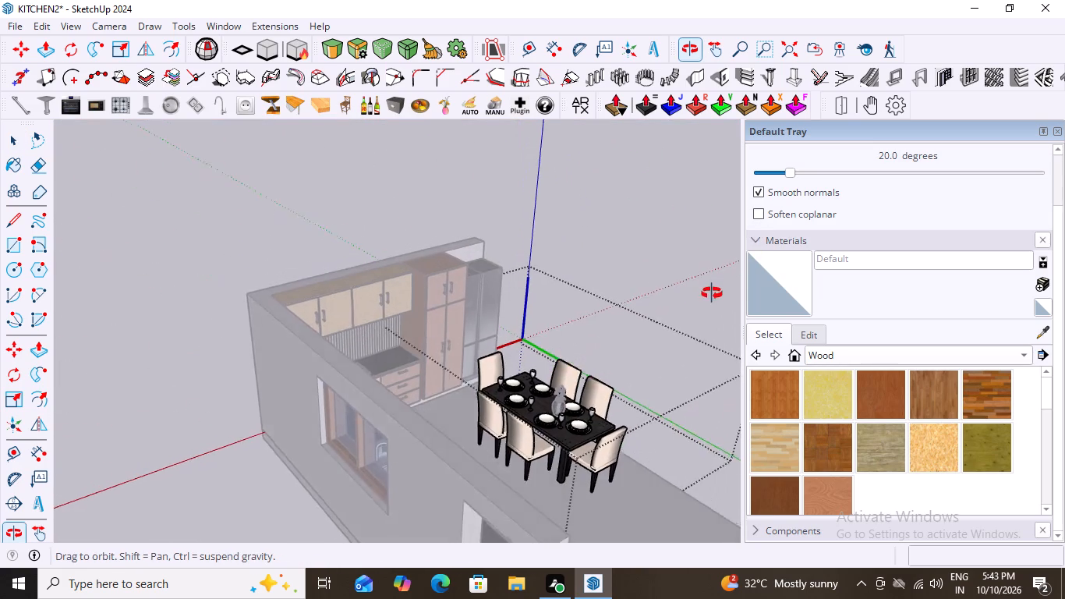
pyautogui.moveTo(712, 293); pyautogui.dragTo(701, 303, button='middle')
pyautogui.scroll(15, 519, 481)
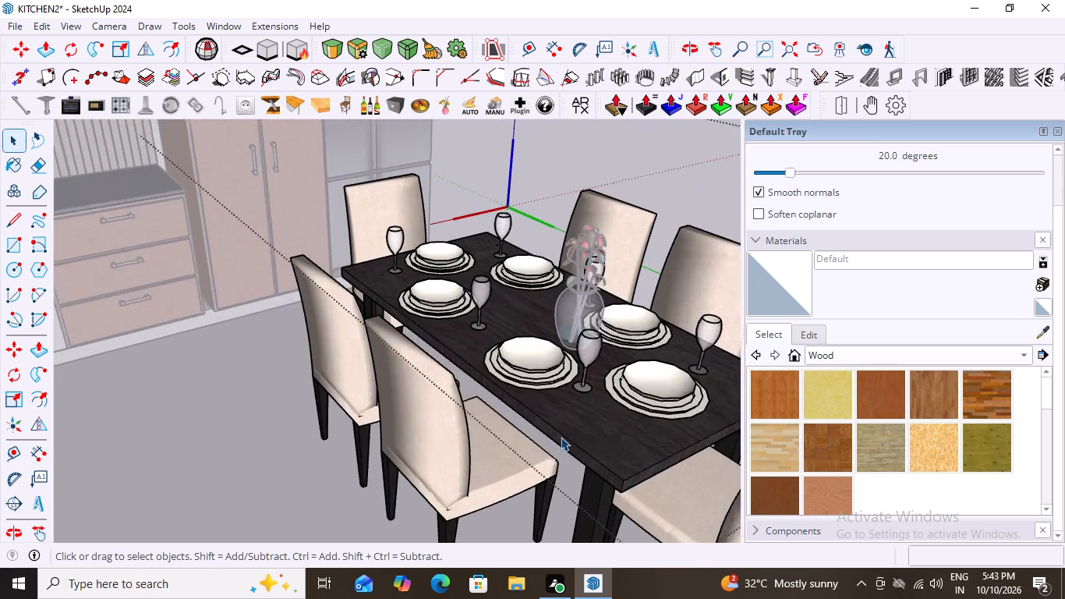
pyautogui.scroll(-11, 405, 328)
pyautogui.moveTo(592, 376); pyautogui.dragTo(228, 321, button='middle')
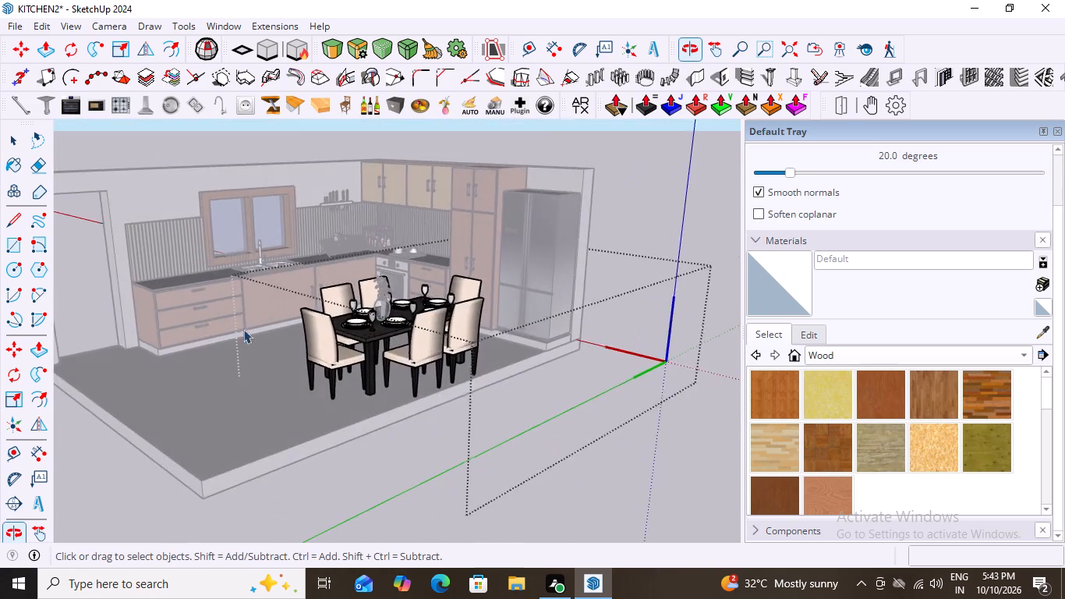
pyautogui.scroll(10, 321, 397)
pyautogui.click(363, 368)
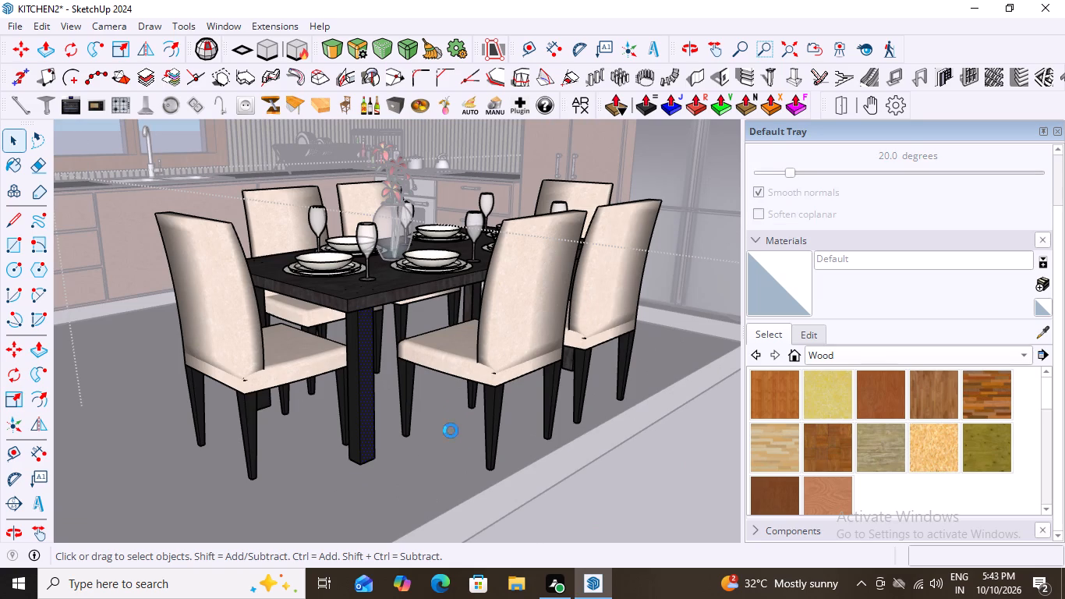
pyautogui.scroll(-1, 766, 421)
pyautogui.click(874, 395)
pyautogui.click(364, 425)
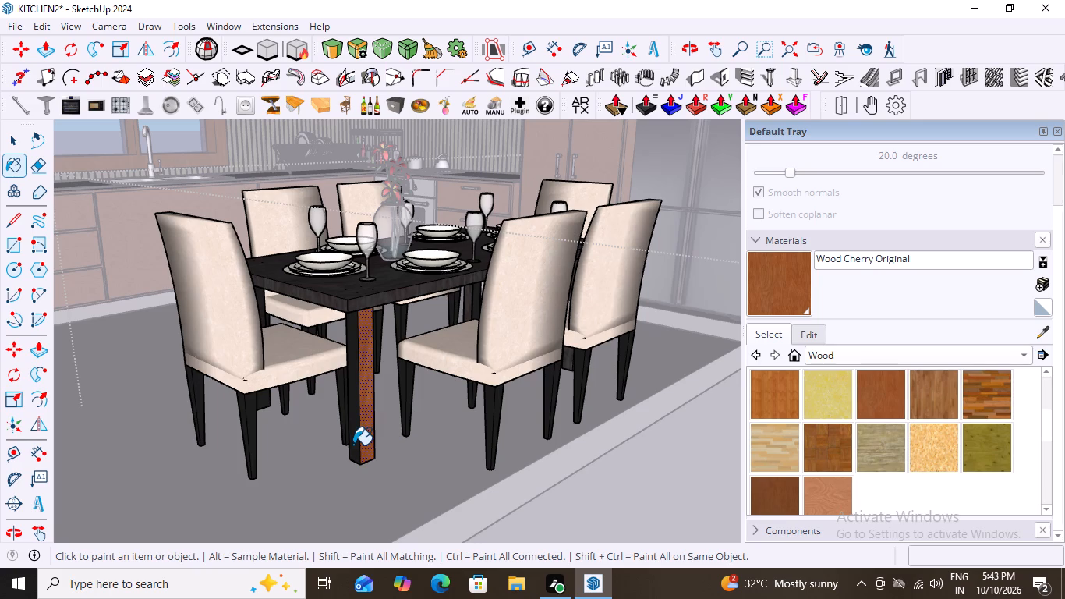
pyautogui.click(356, 434)
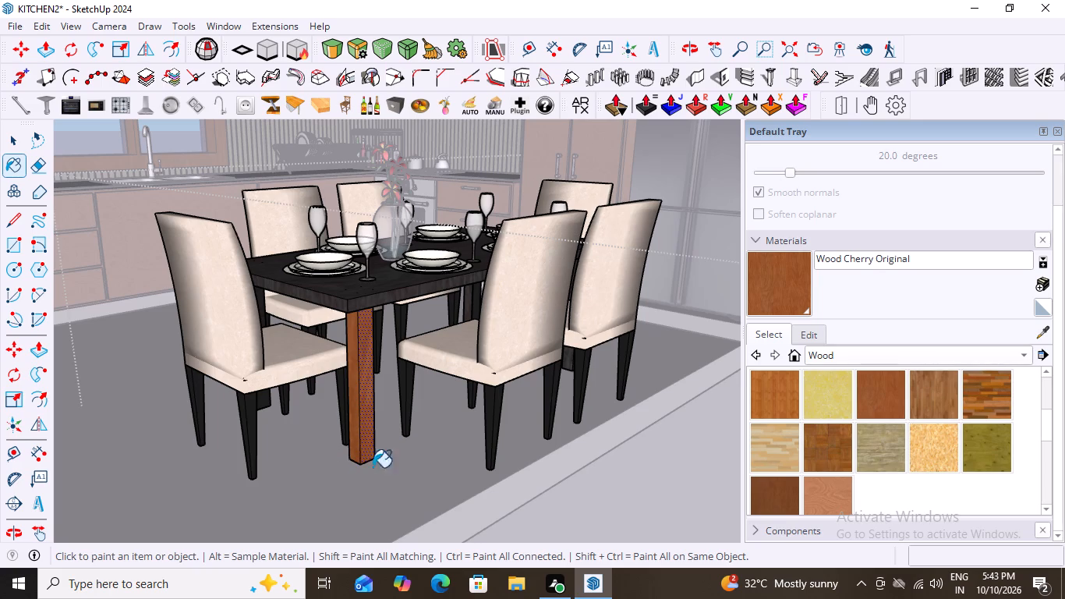
# Paint the remaining inner faces of the same corner leg with Wood Cherry Original.
pyautogui.moveTo(335, 448); pyautogui.dragTo(209, 455, button='middle')
pyautogui.scroll(-1, 223, 434)
pyautogui.scroll(5, 163, 406)
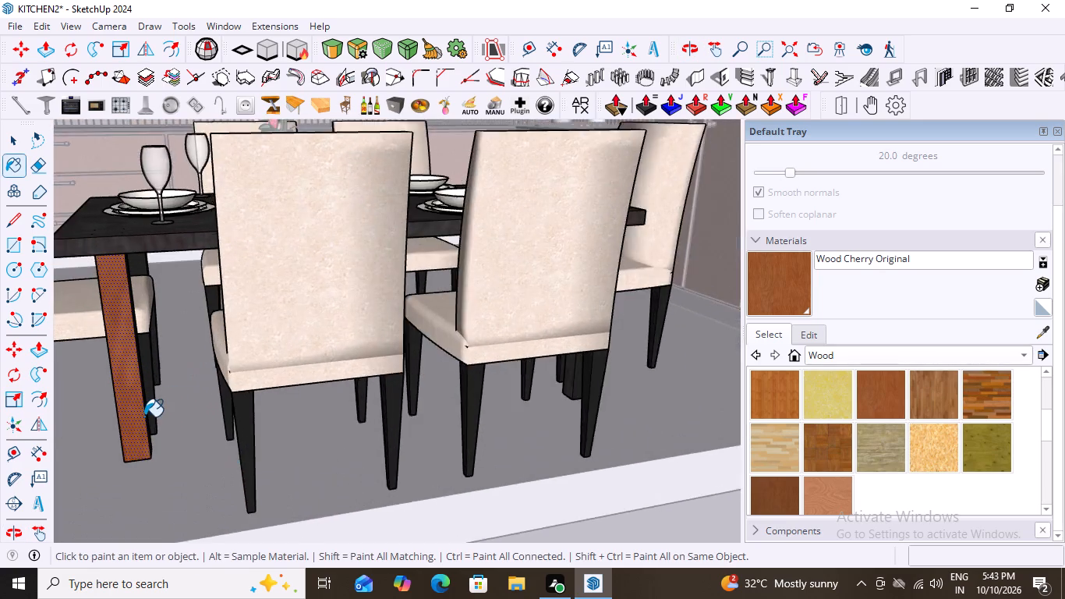
pyautogui.scroll(6, 144, 416)
pyautogui.click(150, 420)
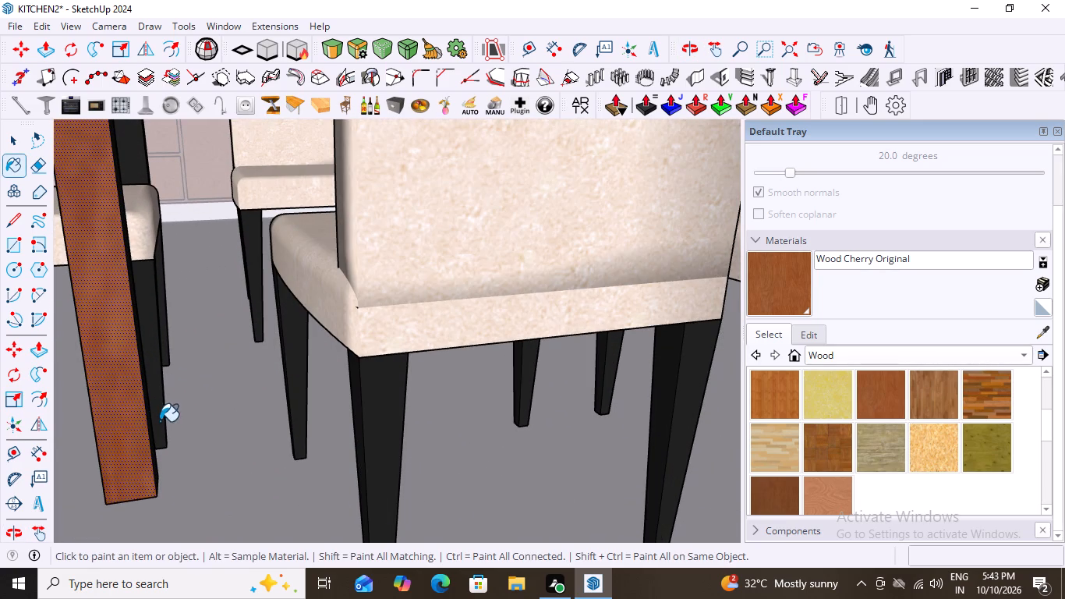
pyautogui.moveTo(160, 421); pyautogui.dragTo(76, 444, button='middle')
pyautogui.click(115, 420)
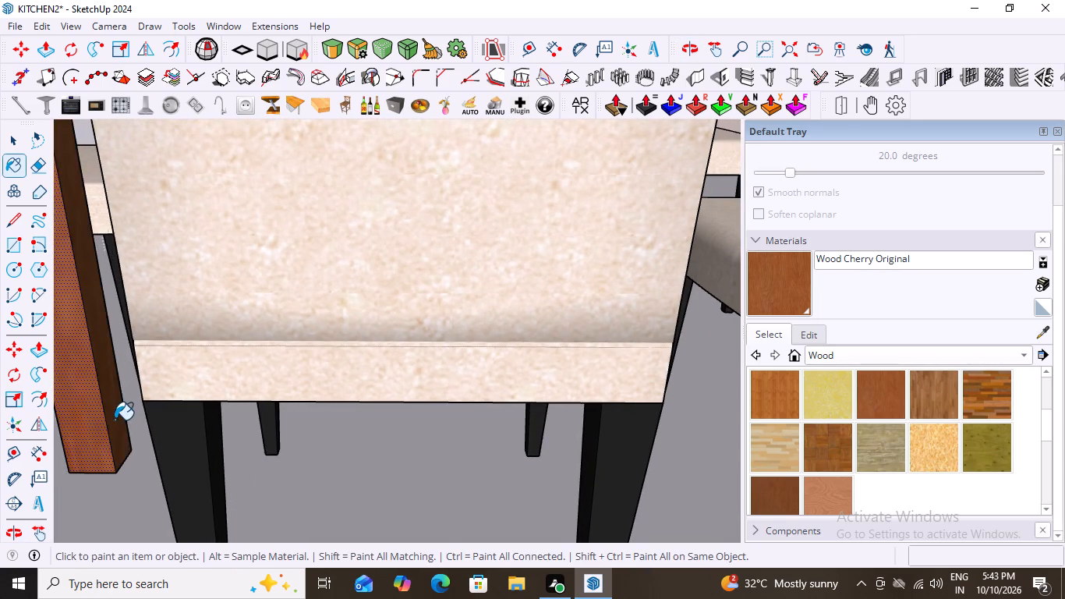
pyautogui.scroll(-6, 97, 430)
pyautogui.moveTo(129, 440); pyautogui.dragTo(412, 451, button='middle')
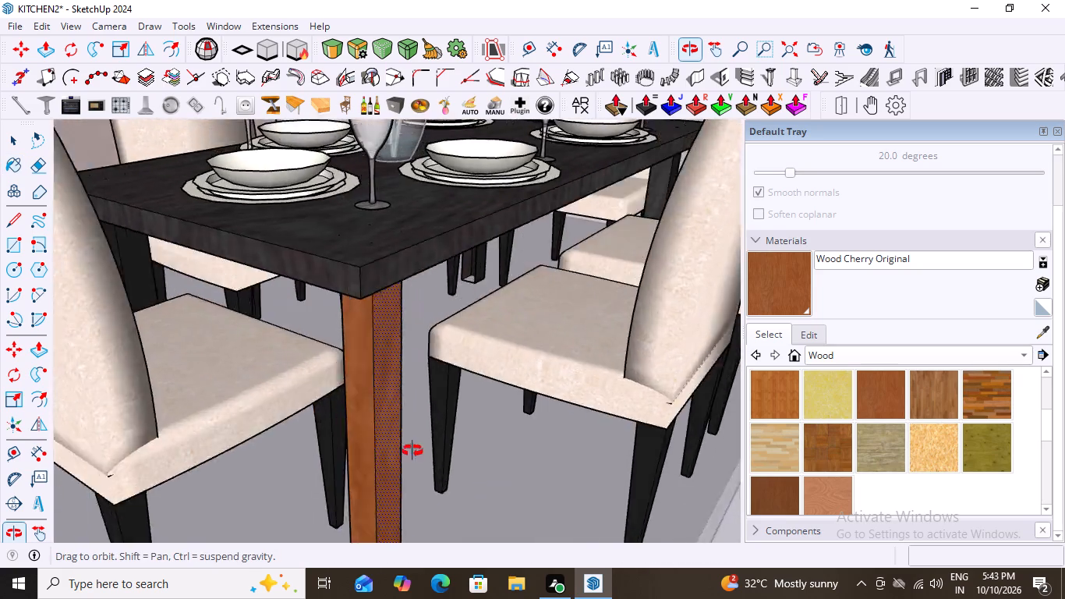
pyautogui.moveTo(412, 451); pyautogui.dragTo(511, 455, button='middle')
pyautogui.scroll(2, 568, 441)
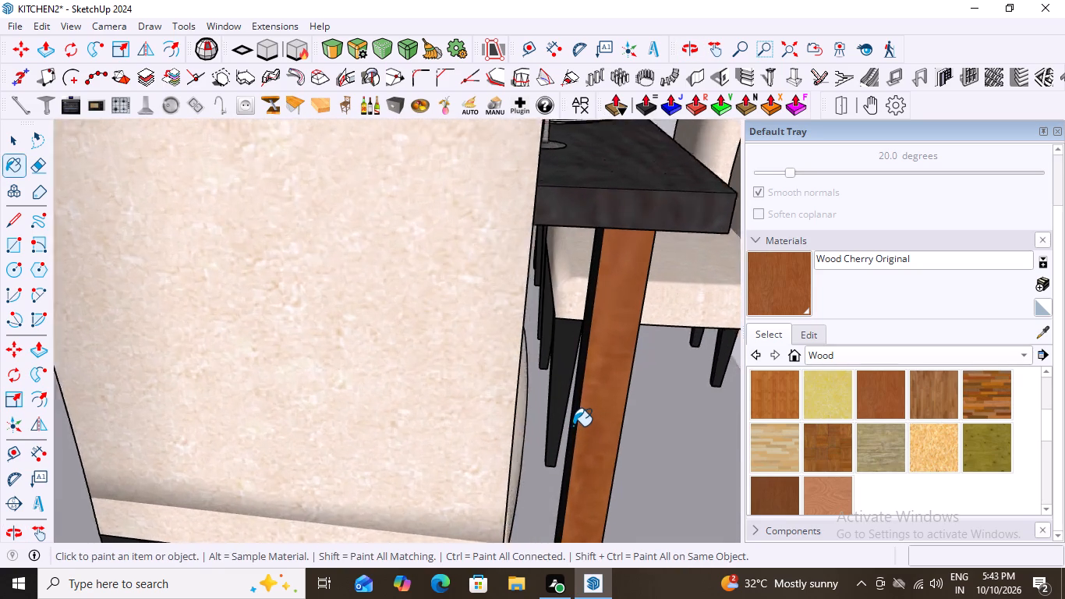
pyautogui.scroll(4, 573, 426)
pyautogui.click(568, 445)
# Paint the counter-side leg at the same end of the table with Wood Cherry Original.
pyautogui.scroll(-6, 571, 413)
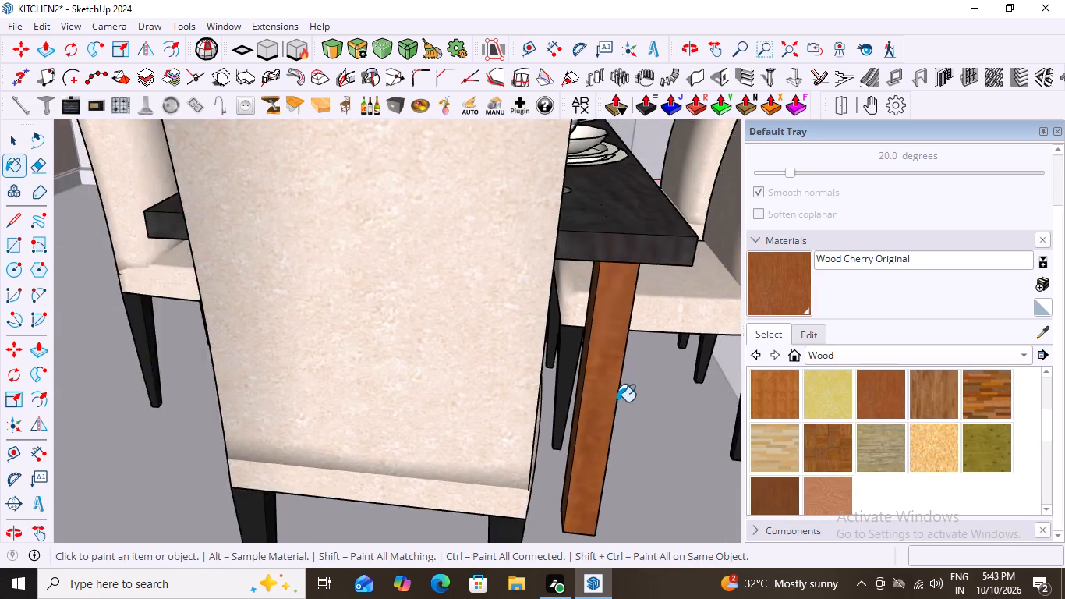
pyautogui.scroll(-6, 617, 402)
pyautogui.click(374, 411)
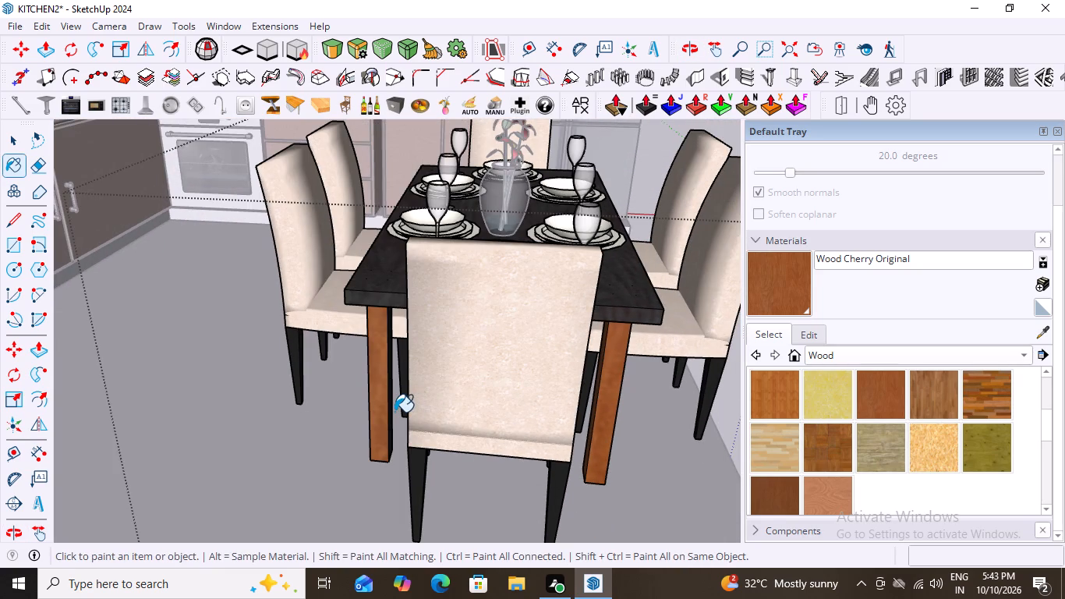
pyautogui.click(391, 411)
pyautogui.moveTo(343, 446); pyautogui.dragTo(465, 454, button='middle')
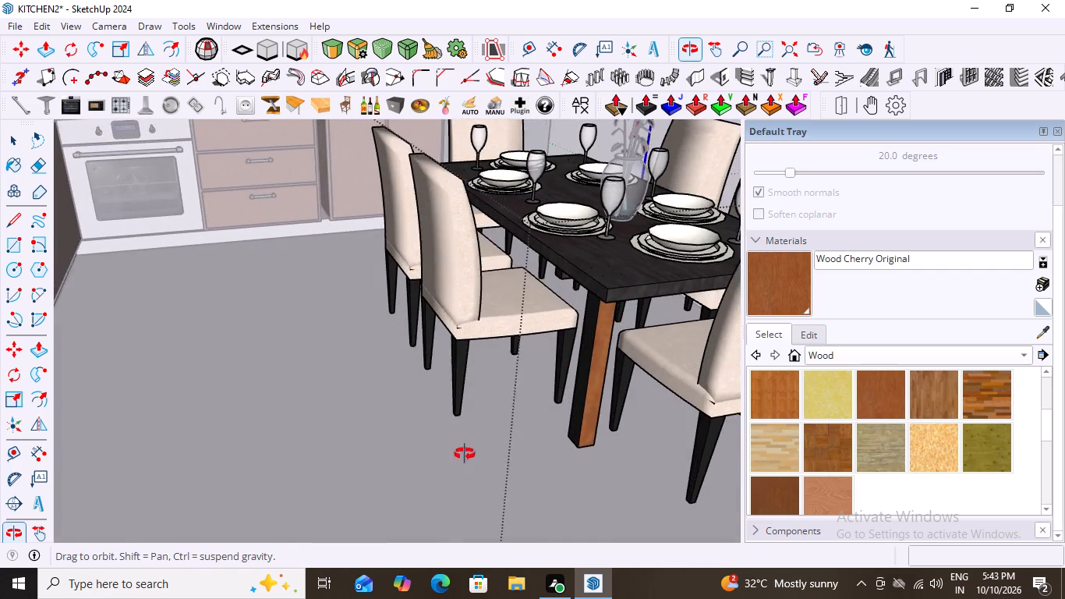
pyautogui.moveTo(465, 454); pyautogui.dragTo(466, 455, button='middle')
pyautogui.click(594, 375)
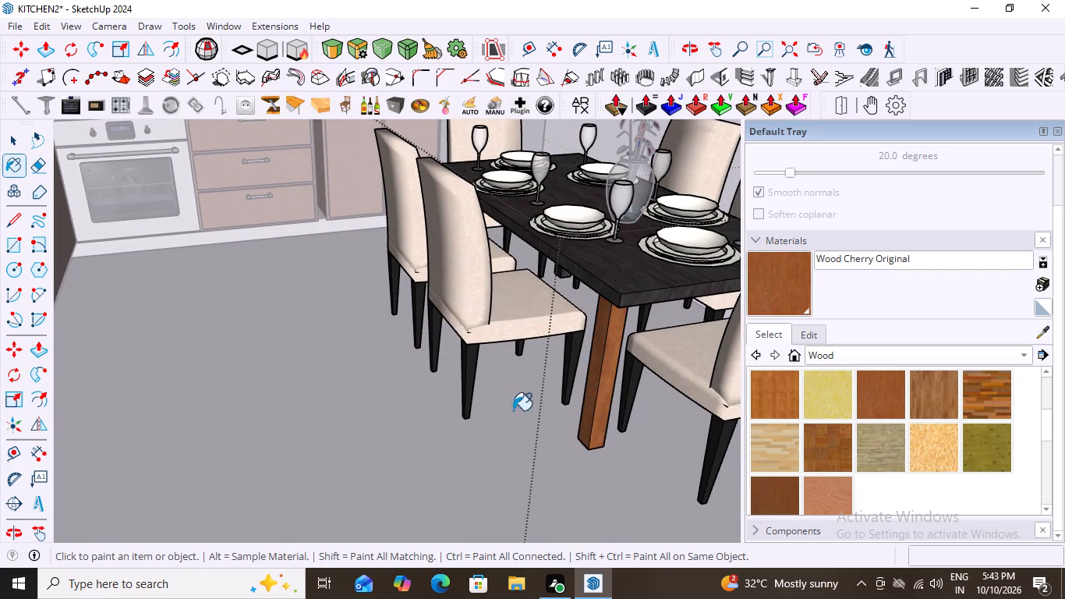
# Paint the remaining dark inner face of the table's open-side leg, at the end away from the refrigerator, with Wood Cherry Original.
pyautogui.scroll(-9, 496, 411)
pyautogui.moveTo(483, 408); pyautogui.dragTo(90, 403, button='middle')
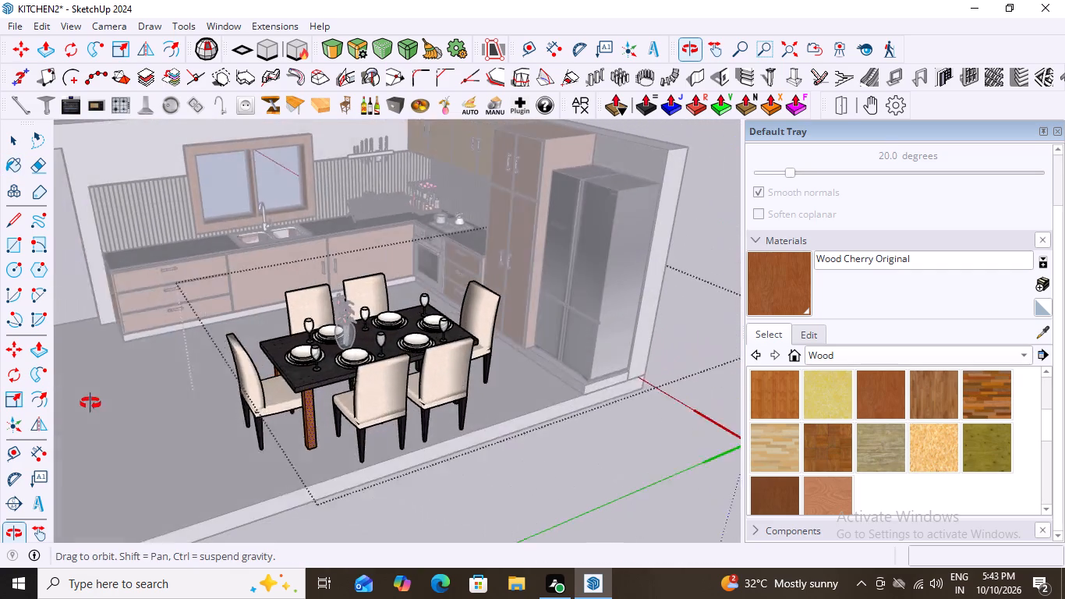
pyautogui.moveTo(90, 403); pyautogui.dragTo(79, 401, button='middle')
pyautogui.scroll(6, 295, 397)
pyautogui.moveTo(310, 420); pyautogui.dragTo(186, 420, button='middle')
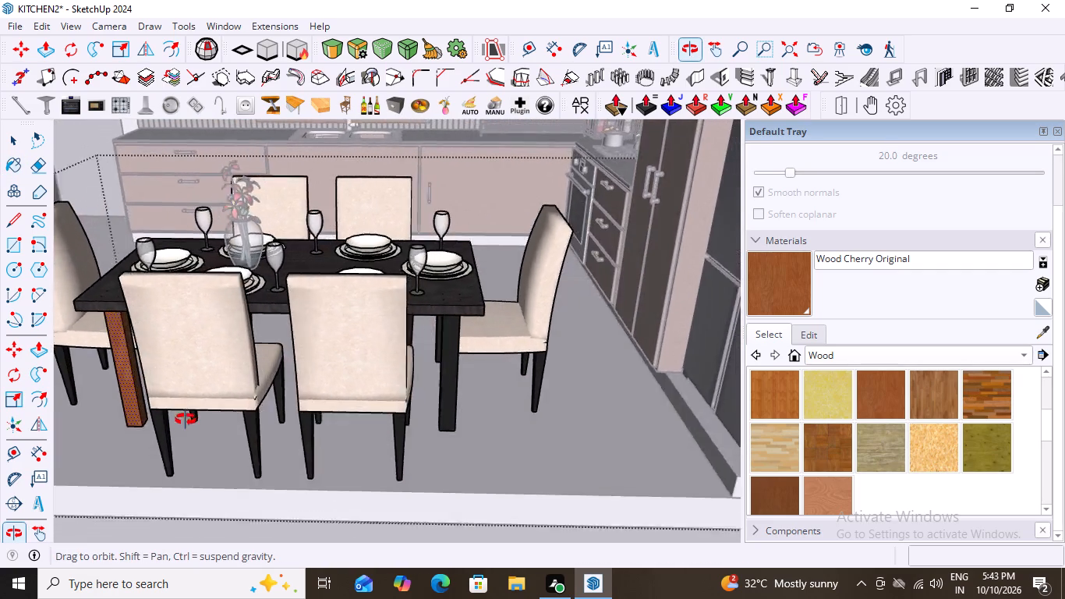
pyautogui.moveTo(186, 420); pyautogui.dragTo(150, 390, button='middle')
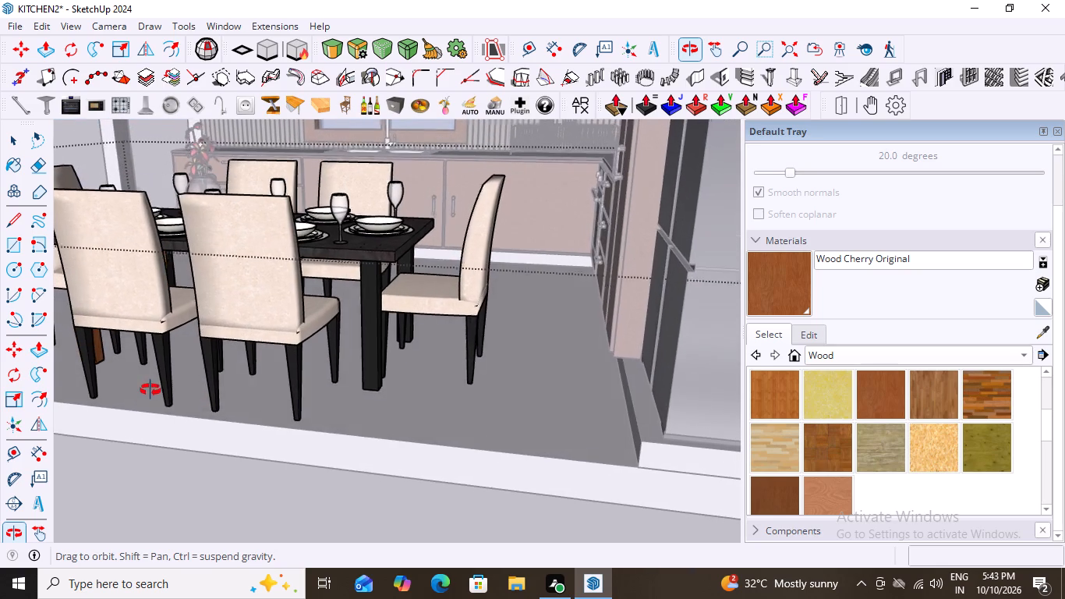
pyautogui.moveTo(150, 390); pyautogui.dragTo(152, 392, button='middle')
pyautogui.scroll(7, 180, 278)
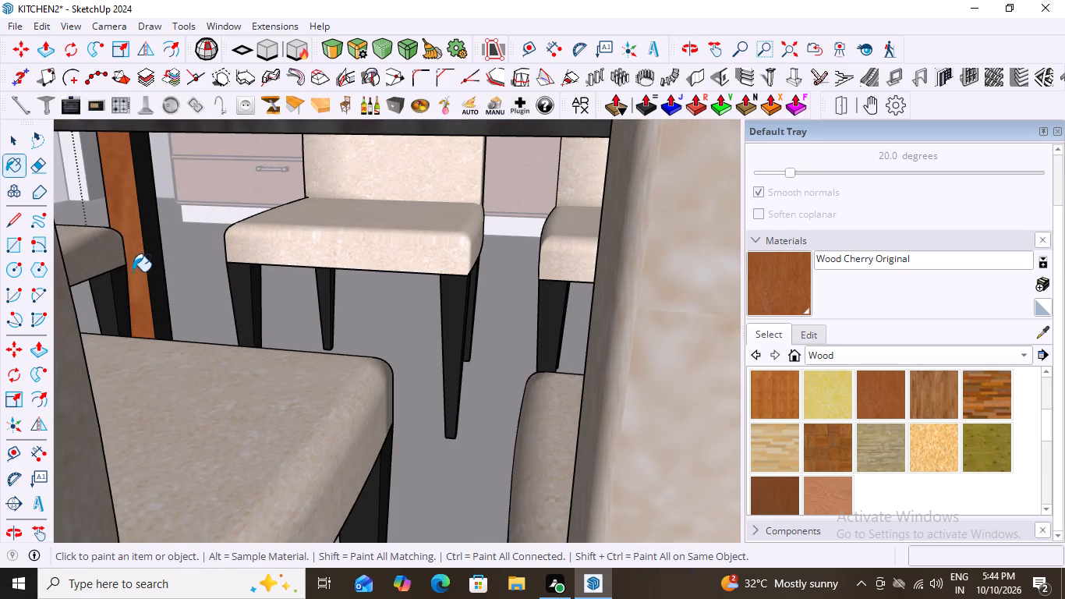
pyautogui.click(151, 273)
# Paint the outer faces and chair-side face of the open-side table leg at the refrigerator end with Wood Cherry Original.
pyautogui.scroll(-9, 148, 304)
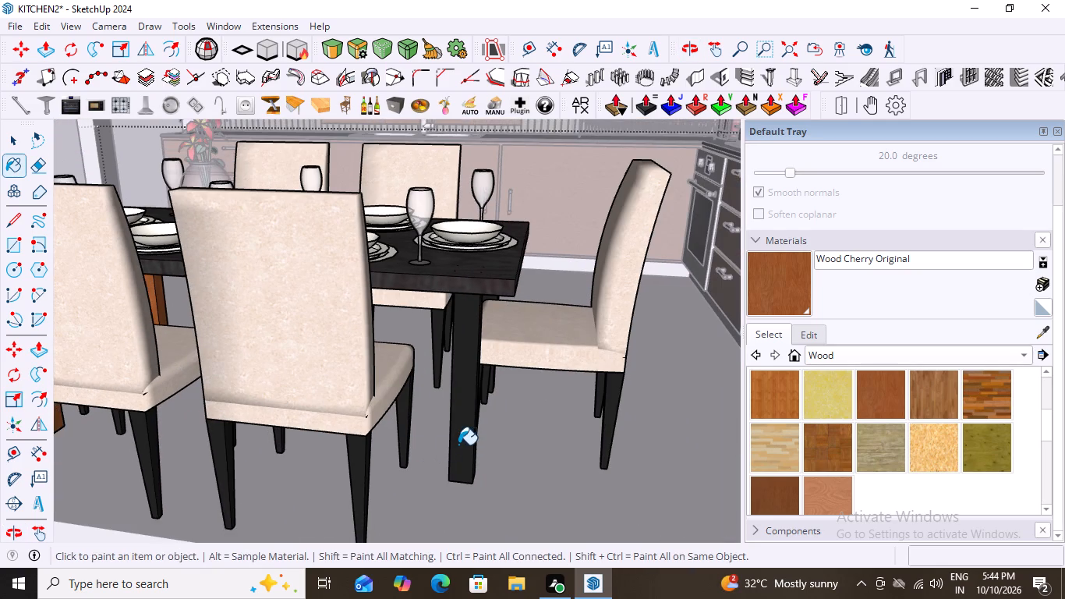
pyautogui.click(455, 425)
pyautogui.moveTo(491, 416); pyautogui.dragTo(386, 418, button='middle')
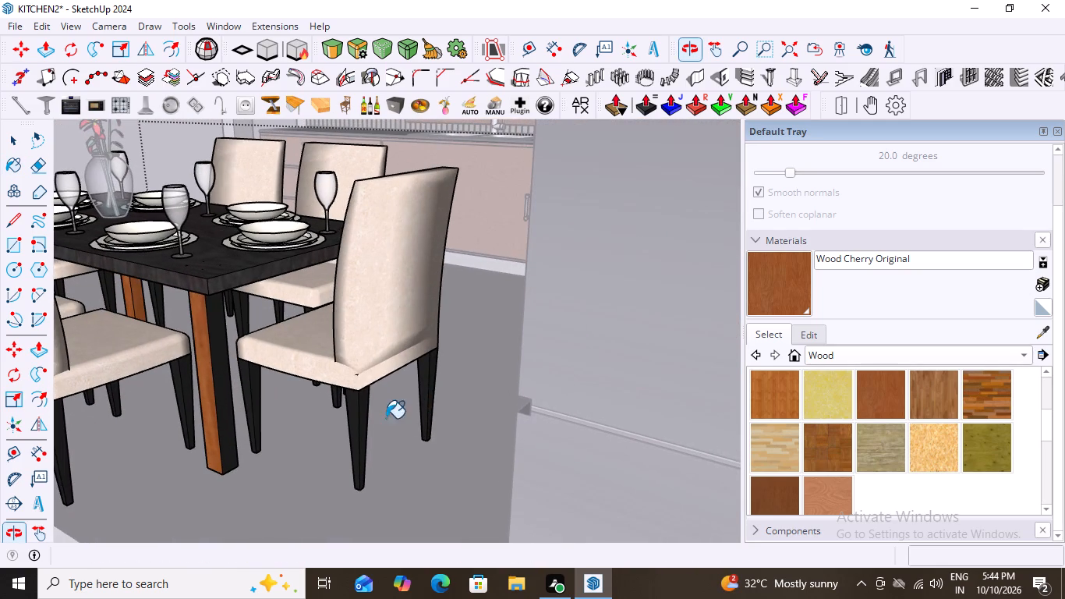
pyautogui.click(222, 406)
pyautogui.moveTo(281, 417); pyautogui.dragTo(115, 455, button='middle')
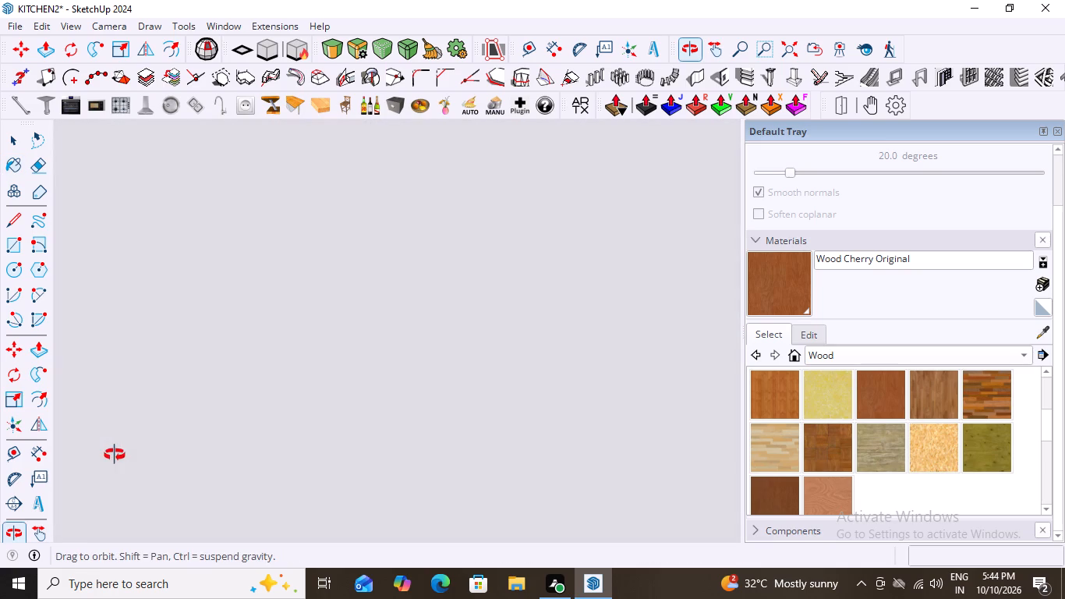
pyautogui.moveTo(115, 455); pyautogui.dragTo(133, 455, button='middle')
pyautogui.scroll(-2, 115, 455)
pyautogui.scroll(-20, 448, 420)
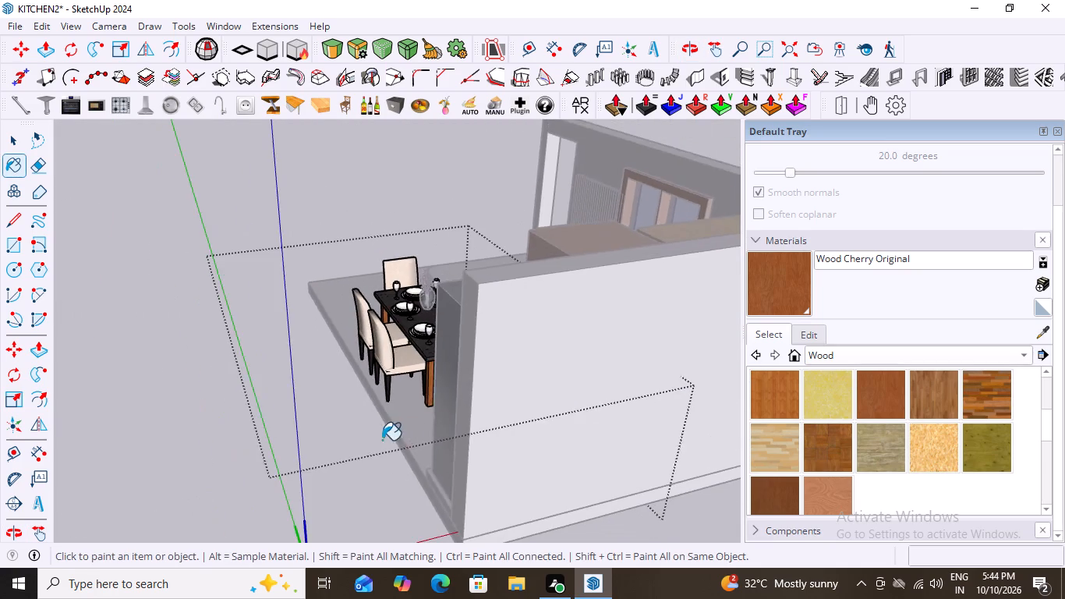
pyautogui.moveTo(382, 440); pyautogui.dragTo(559, 533, button='middle')
pyautogui.scroll(10, 432, 390)
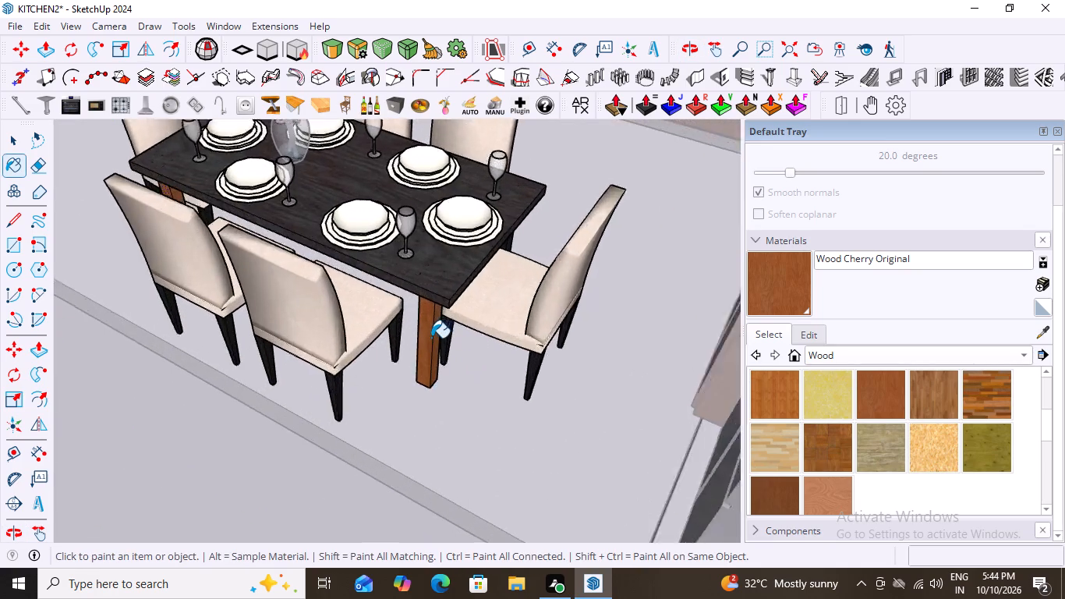
pyautogui.scroll(2, 431, 338)
pyautogui.moveTo(431, 338); pyautogui.dragTo(625, 273, button='middle')
pyautogui.scroll(1, 625, 273)
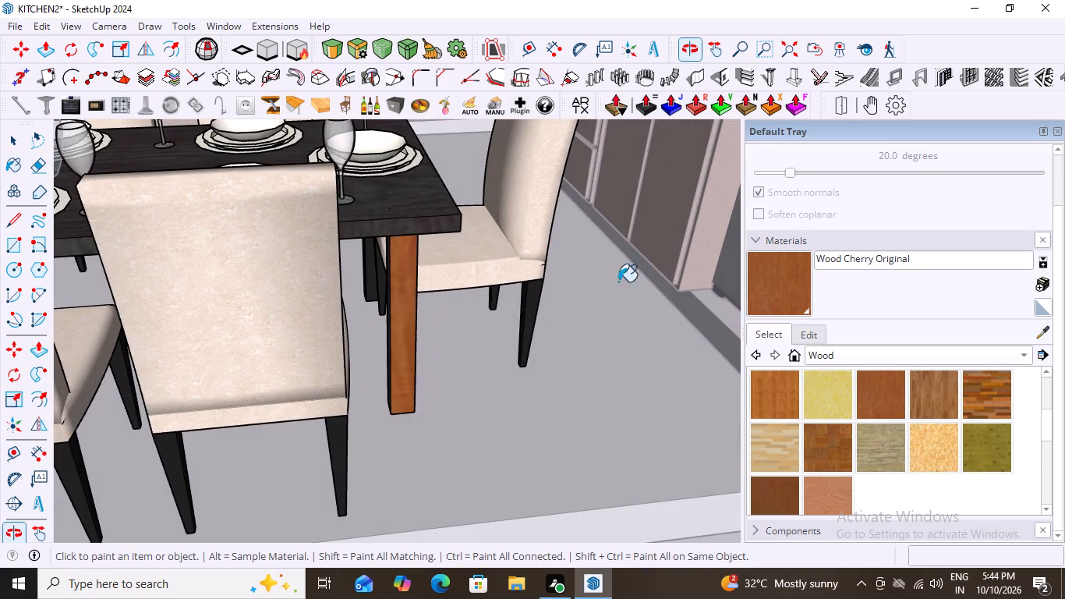
pyautogui.scroll(6, 378, 315)
pyautogui.click(402, 340)
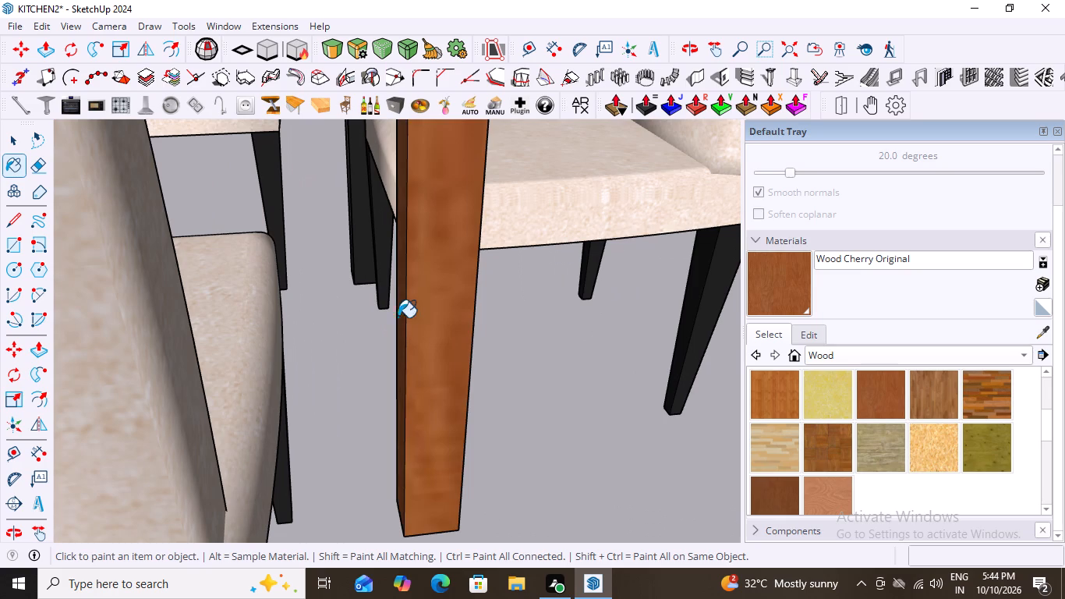
# Paint the counter-side table leg at the refrigerator end with Wood Cherry Original, covering an inner face and both outer faces.
pyautogui.click(359, 254)
pyautogui.moveTo(345, 278); pyautogui.dragTo(386, 298, button='middle')
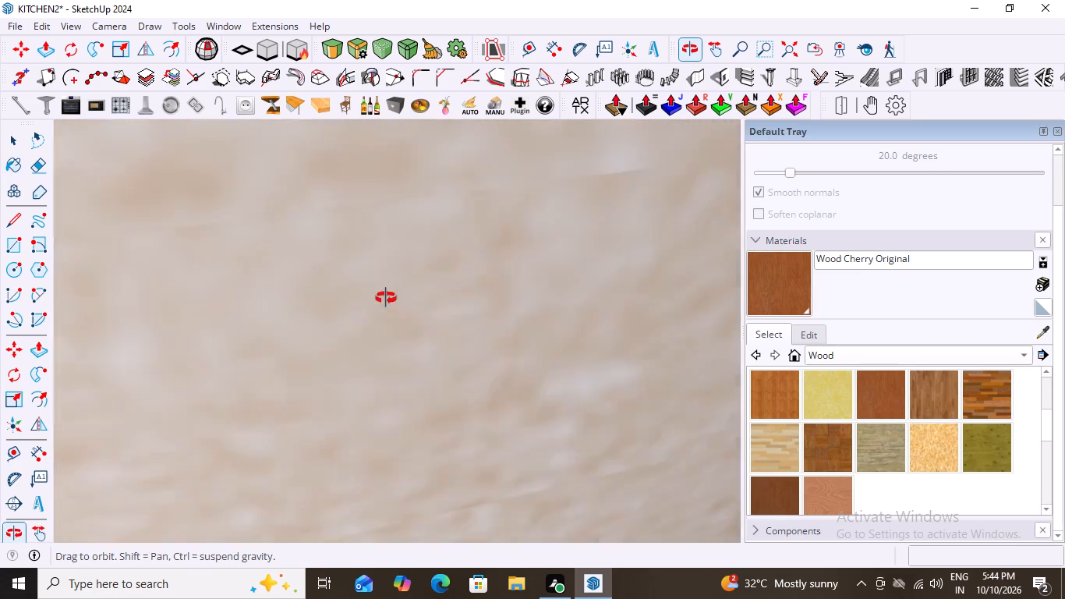
pyautogui.moveTo(386, 298); pyautogui.dragTo(162, 324, button='middle')
pyautogui.scroll(-7, 161, 325)
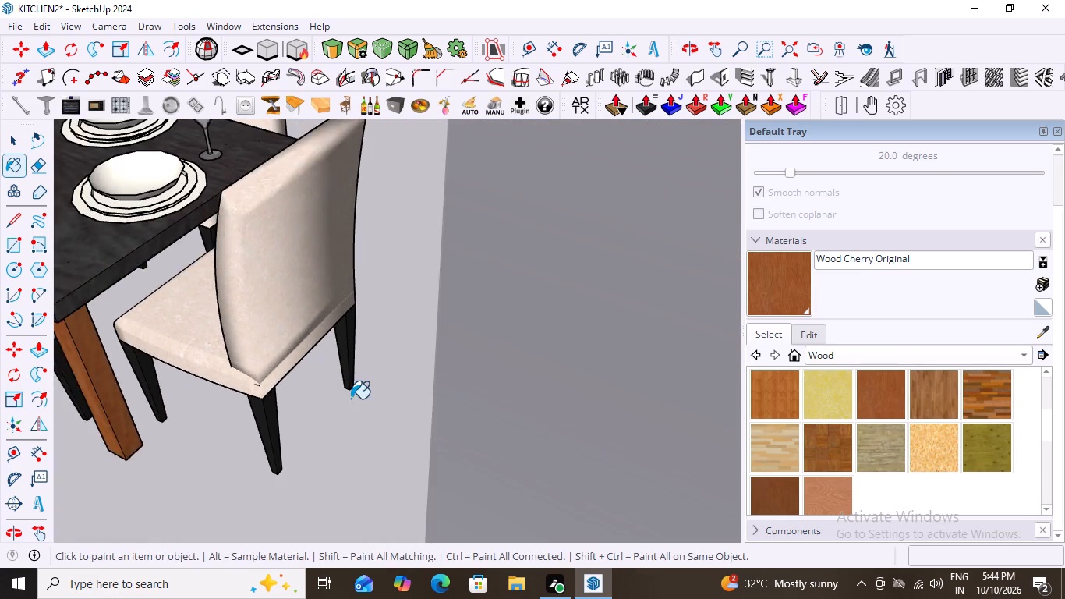
pyautogui.scroll(-2, 352, 397)
pyautogui.moveTo(247, 374); pyautogui.dragTo(911, 436, button='middle')
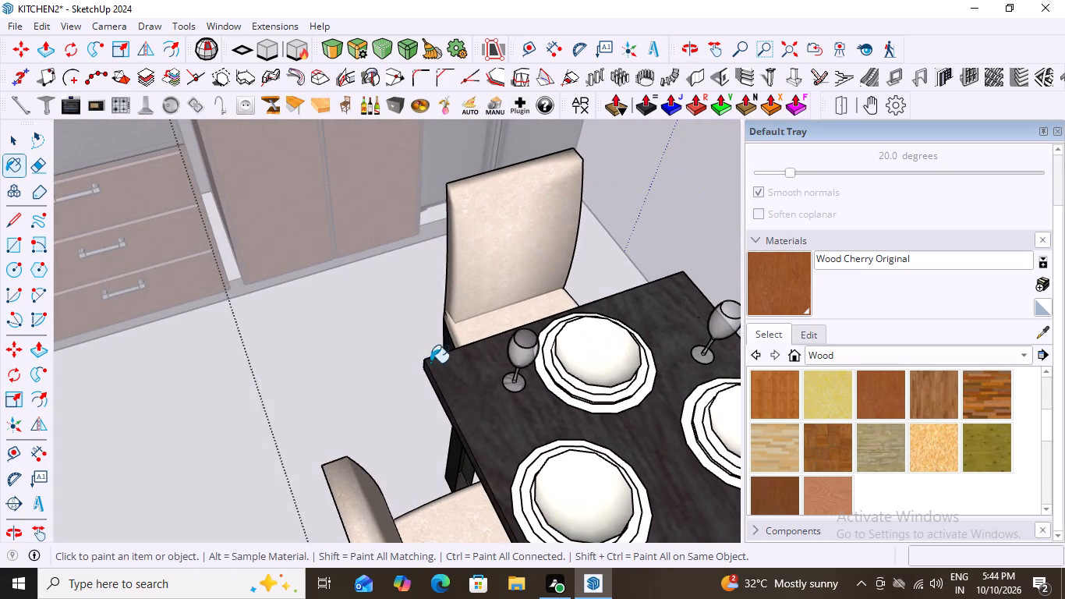
pyautogui.moveTo(420, 360); pyautogui.dragTo(727, 362, button='middle')
pyautogui.scroll(3, 559, 375)
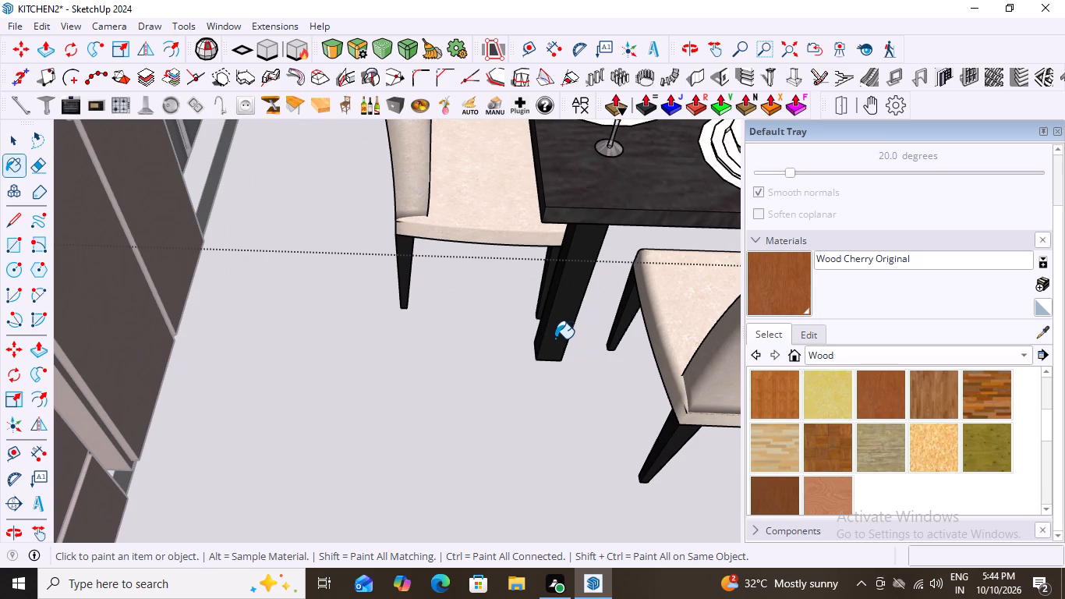
pyautogui.click(555, 338)
pyautogui.click(540, 329)
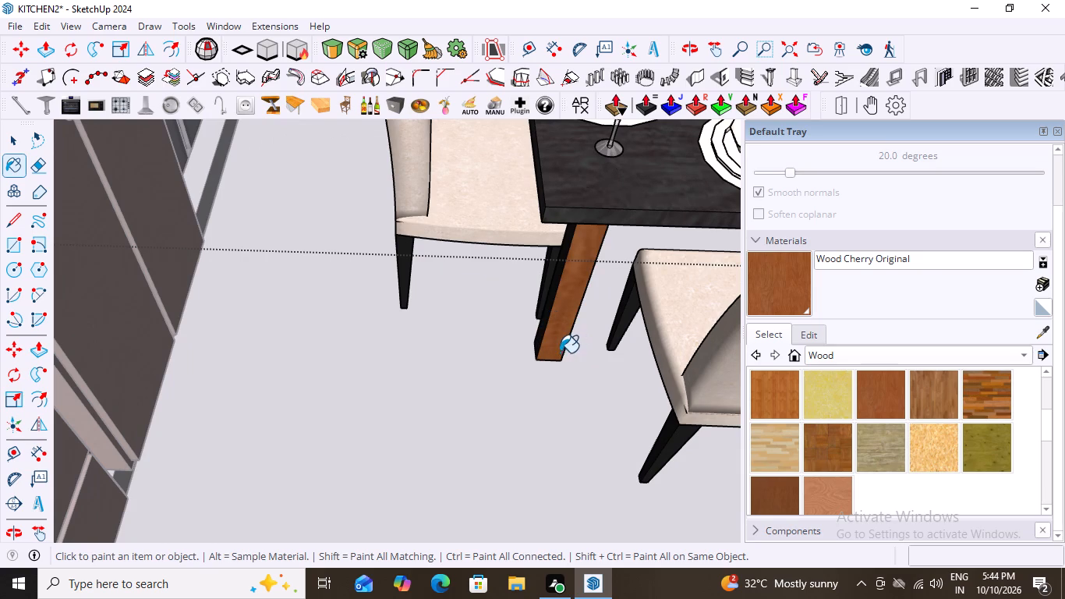
pyautogui.moveTo(554, 357); pyautogui.dragTo(658, 371, button='middle')
pyautogui.click(522, 253)
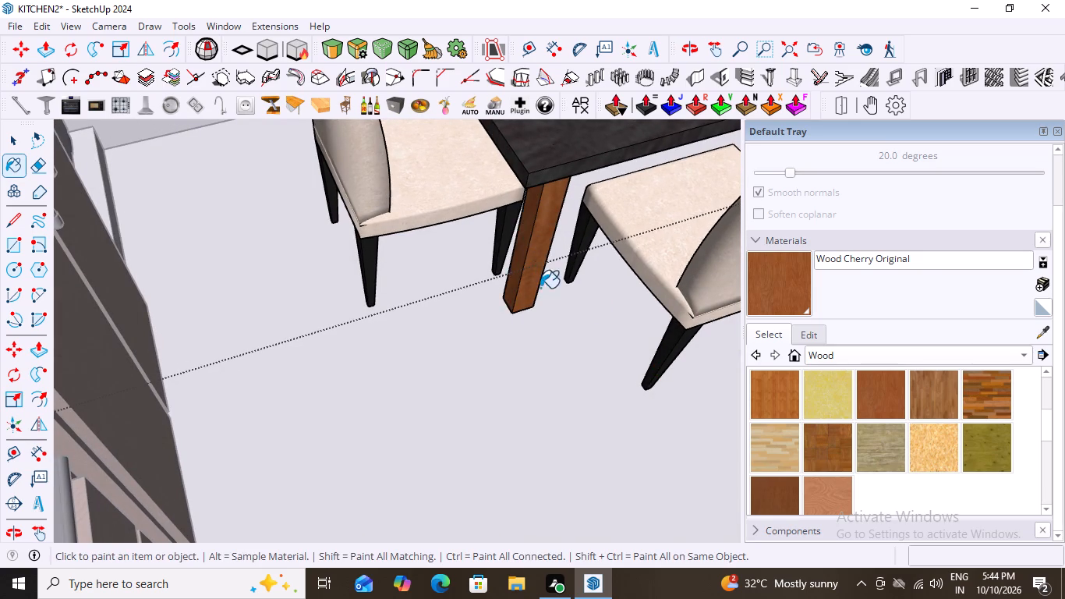
# Paint the dark counter-facing inner face of the open-side table leg at the refrigerator end with Wood Cherry Original.
pyautogui.moveTo(540, 288); pyautogui.dragTo(366, 194, button='middle')
pyautogui.scroll(-6, 433, 356)
pyautogui.moveTo(527, 385); pyautogui.dragTo(474, 339, button='middle')
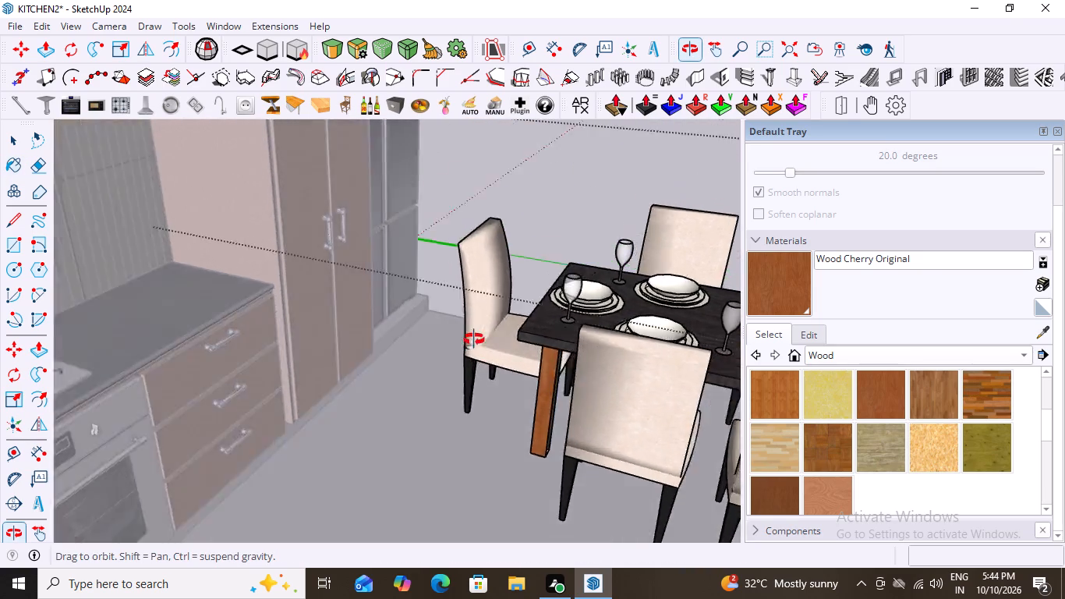
pyautogui.moveTo(474, 339); pyautogui.dragTo(515, 342, button='middle')
pyautogui.scroll(-8, 529, 384)
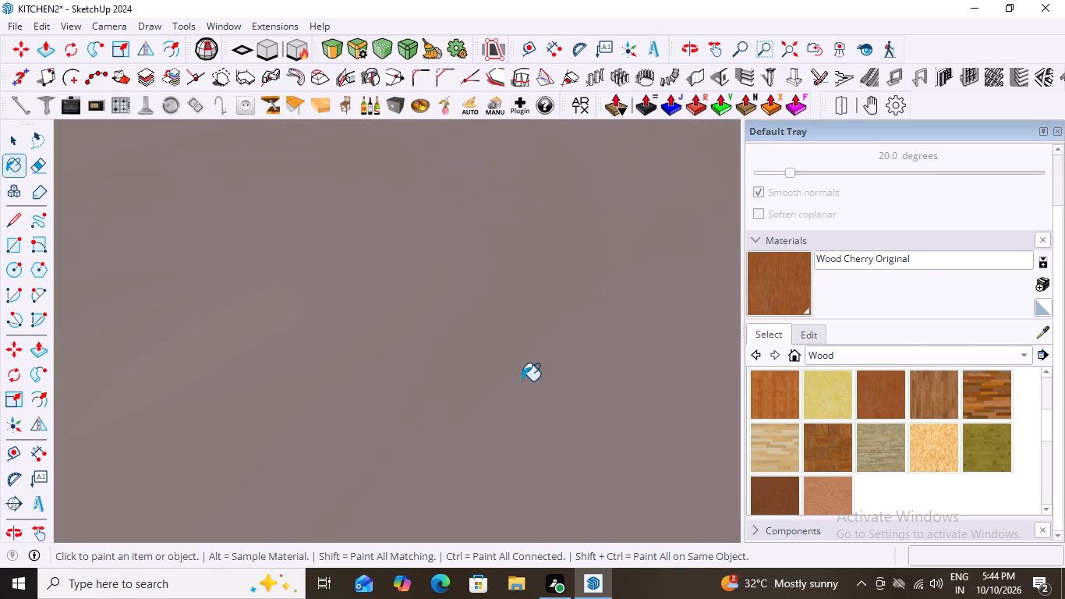
pyautogui.scroll(-20, 522, 381)
pyautogui.scroll(-4, 522, 381)
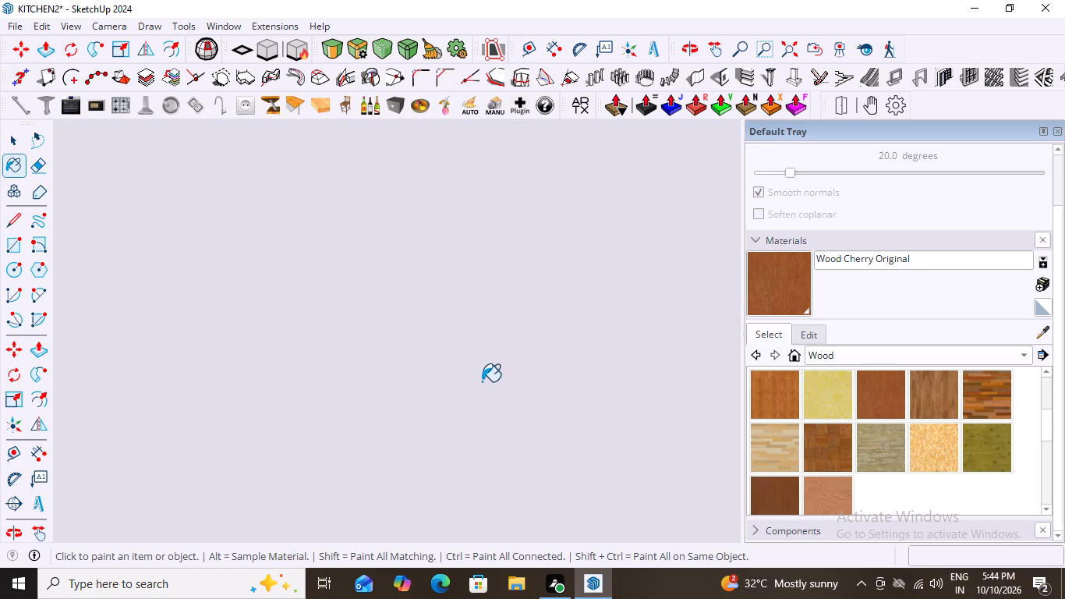
pyautogui.scroll(-20, 482, 381)
pyautogui.scroll(-4, 482, 381)
pyautogui.middleClick(482, 381)
pyautogui.middleClick(485, 374)
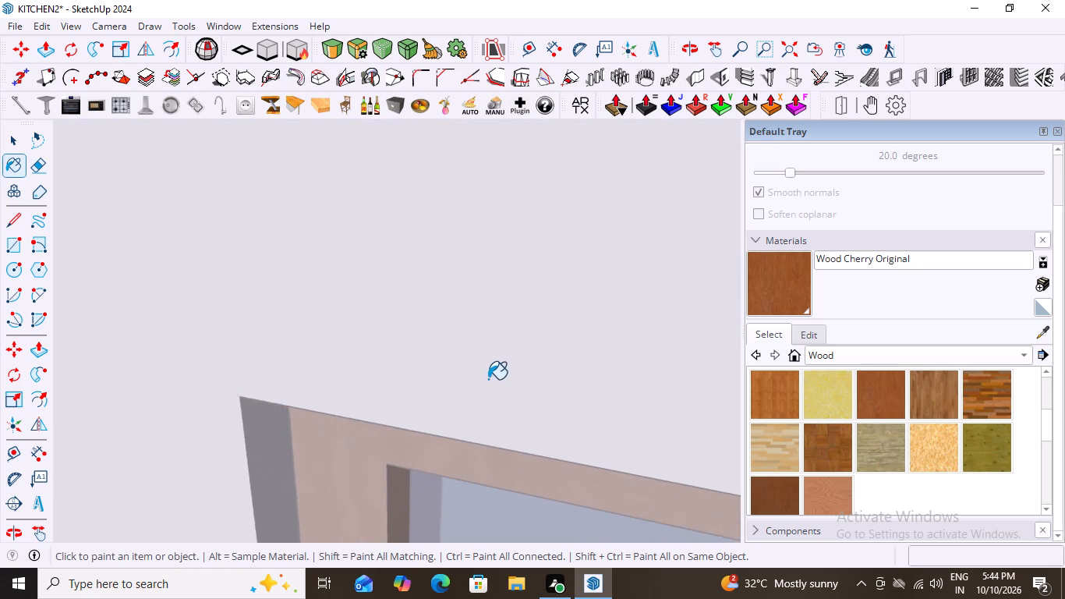
pyautogui.scroll(-20, 488, 379)
pyautogui.scroll(-4, 488, 379)
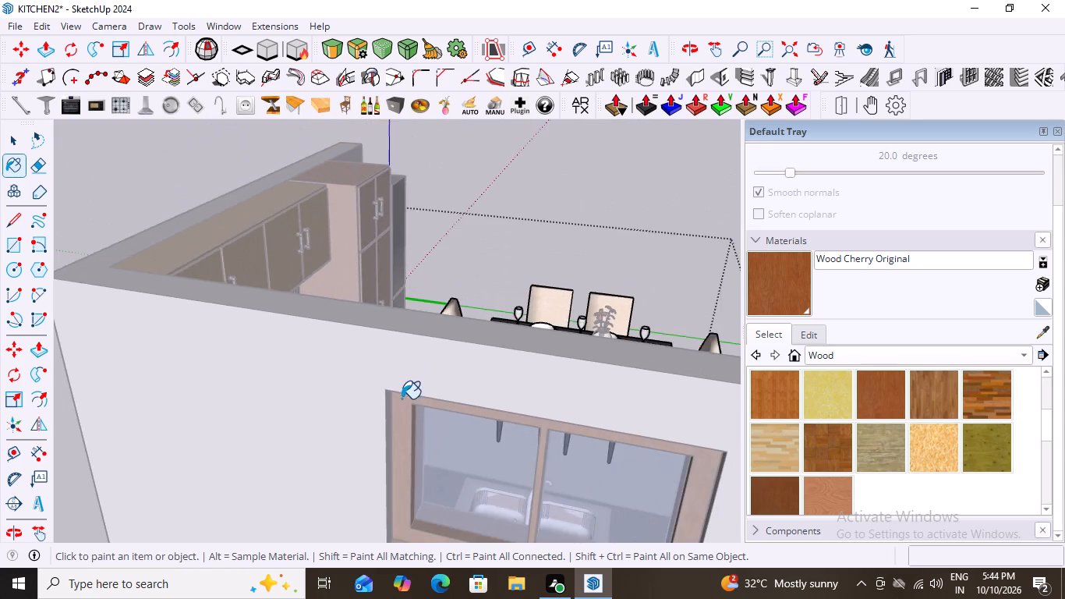
pyautogui.scroll(-5, 402, 399)
pyautogui.moveTo(682, 373); pyautogui.dragTo(475, 381, button='middle')
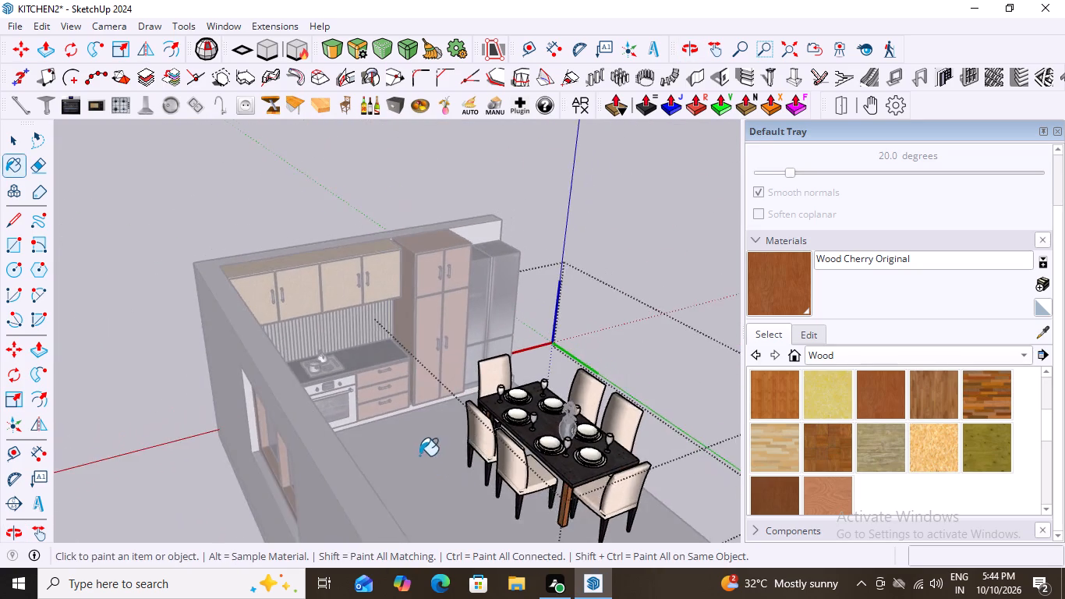
pyautogui.scroll(7, 419, 455)
pyautogui.moveTo(464, 416); pyautogui.dragTo(568, 468, button='middle')
pyautogui.scroll(7, 530, 402)
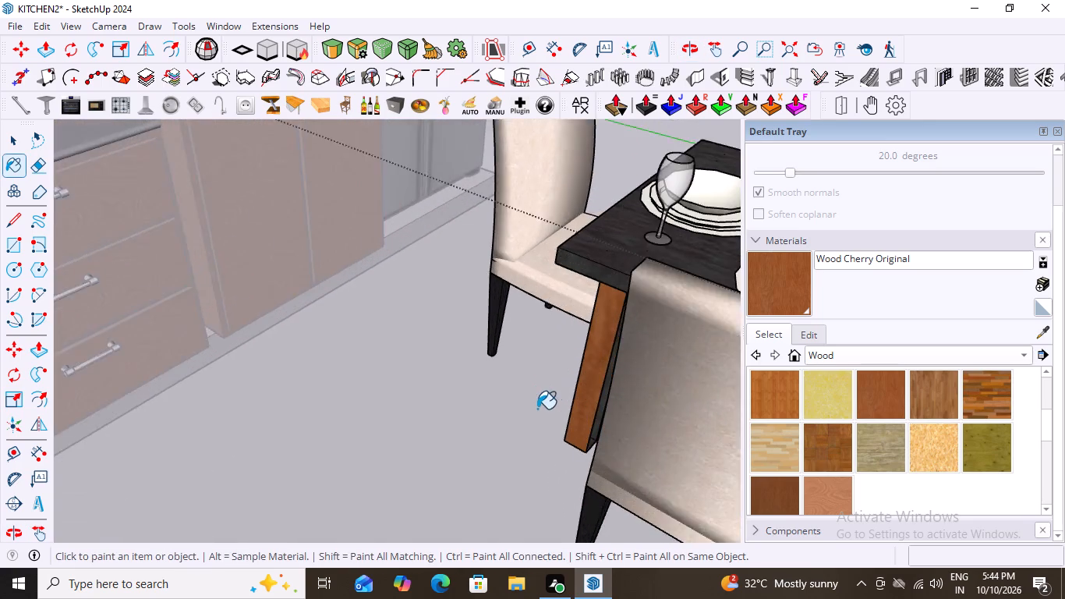
pyautogui.scroll(8, 537, 409)
pyautogui.scroll(-2, 619, 403)
pyautogui.moveTo(600, 438); pyautogui.dragTo(633, 431, button='middle')
pyautogui.scroll(-5, 633, 431)
pyautogui.moveTo(545, 416); pyautogui.dragTo(561, 409, button='middle')
pyautogui.scroll(3, 721, 303)
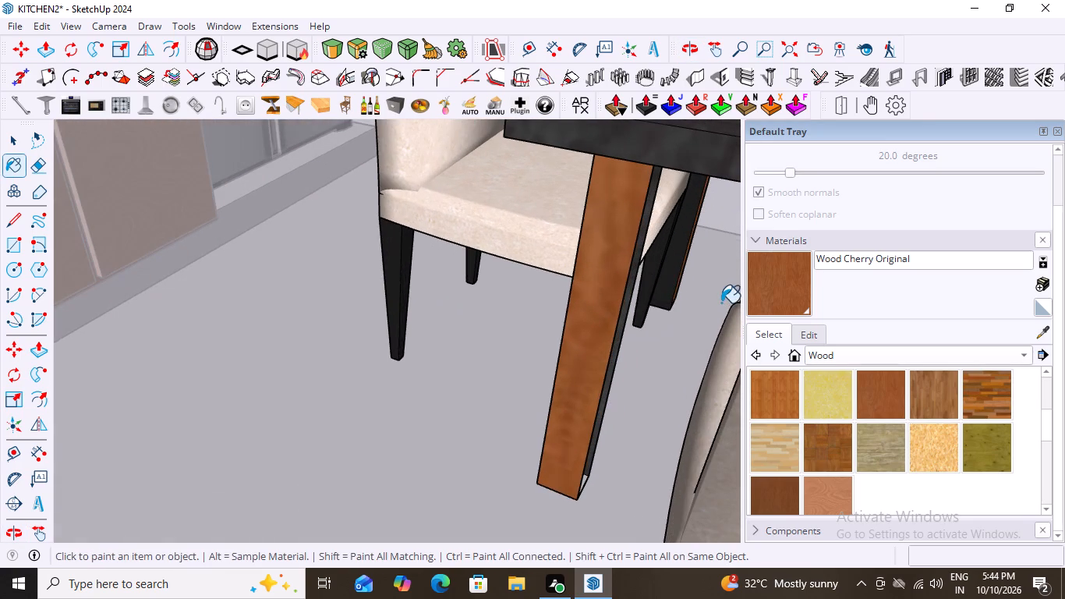
pyautogui.click(668, 299)
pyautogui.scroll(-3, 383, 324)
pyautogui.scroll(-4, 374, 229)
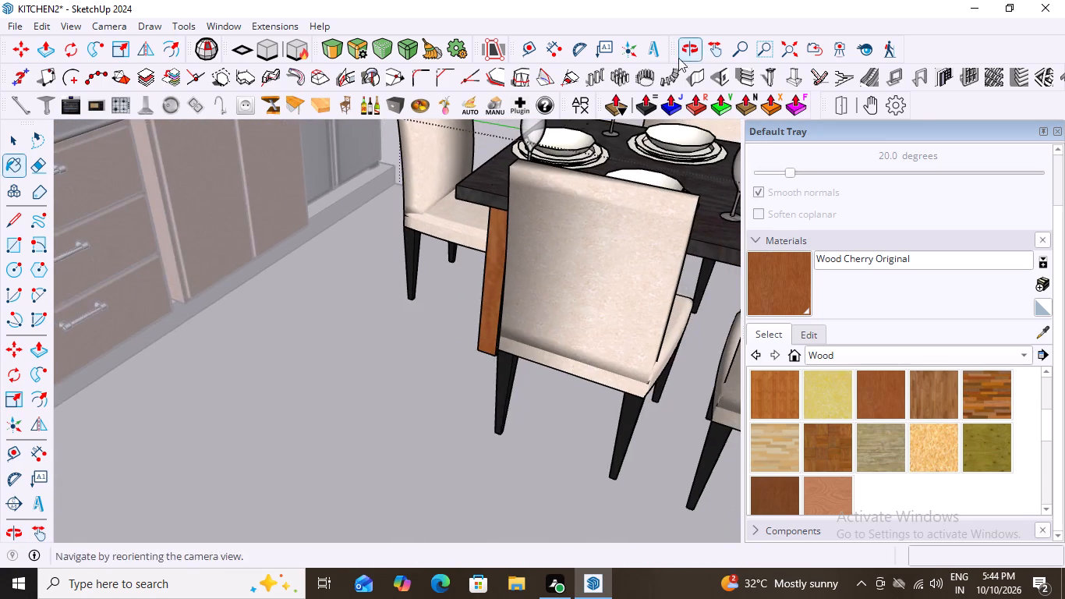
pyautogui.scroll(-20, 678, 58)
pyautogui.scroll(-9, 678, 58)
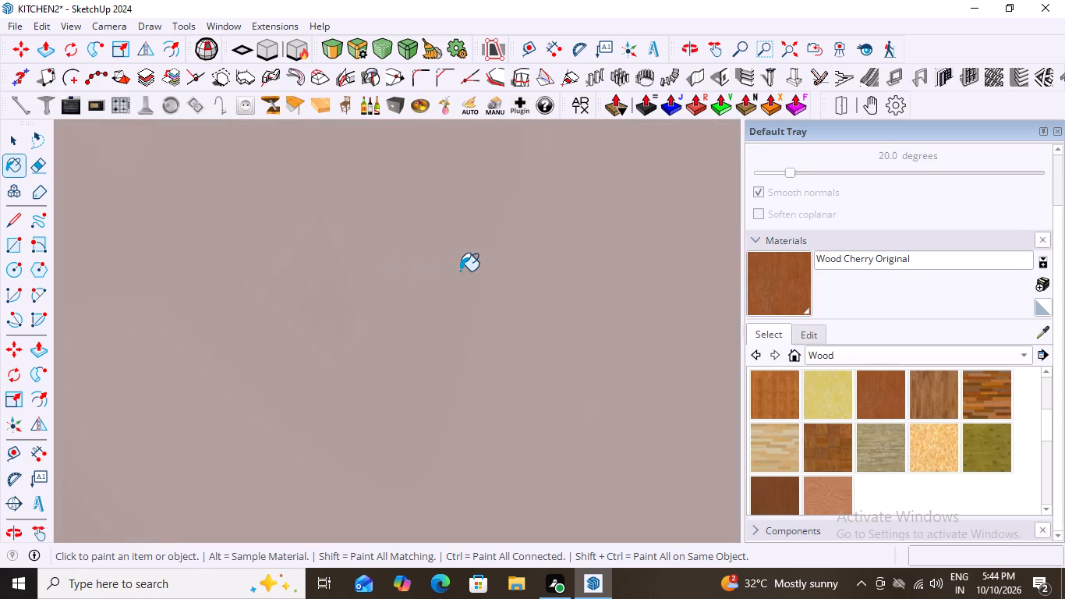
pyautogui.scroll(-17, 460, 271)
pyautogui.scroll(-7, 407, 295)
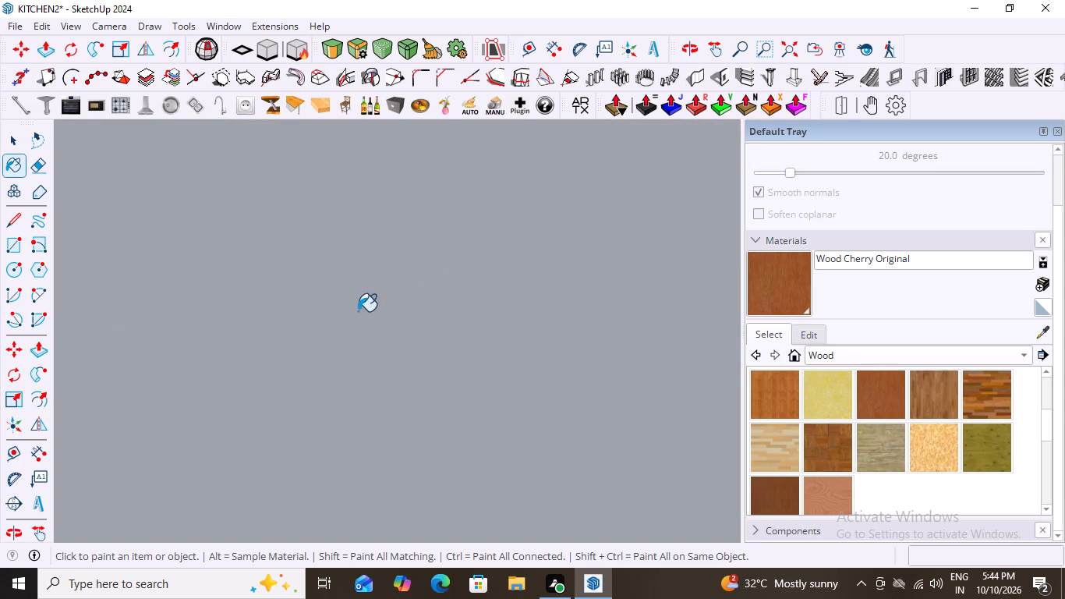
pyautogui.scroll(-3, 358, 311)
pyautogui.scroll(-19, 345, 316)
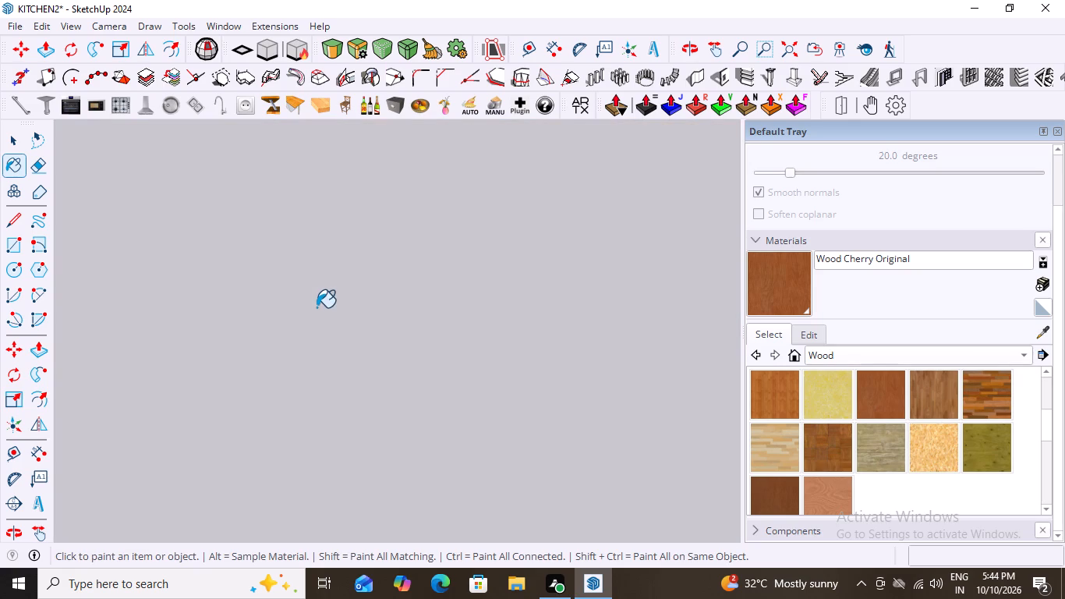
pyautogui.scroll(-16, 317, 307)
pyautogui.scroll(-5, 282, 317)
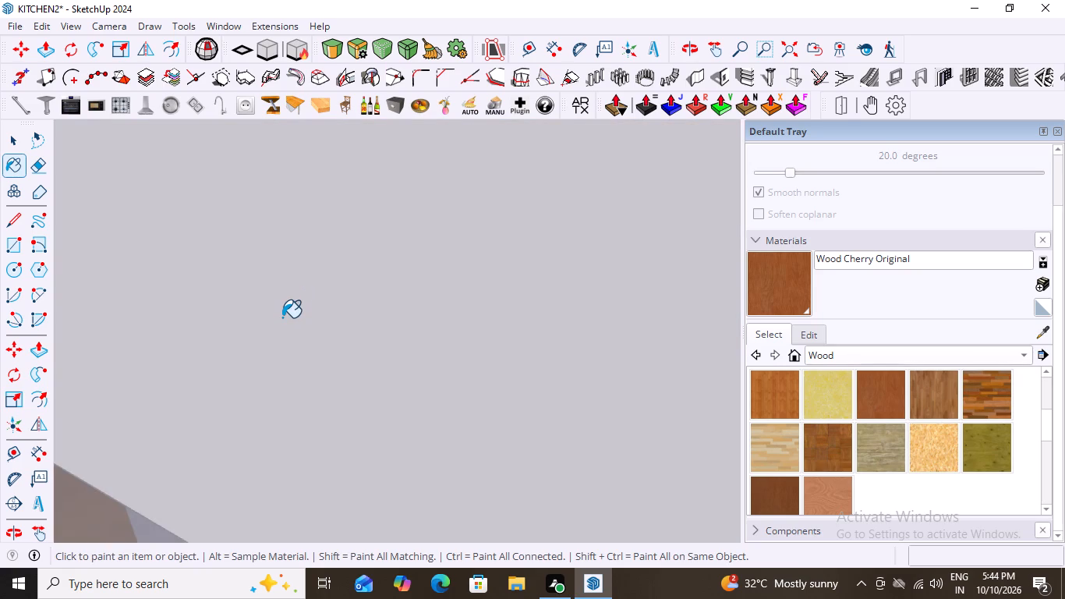
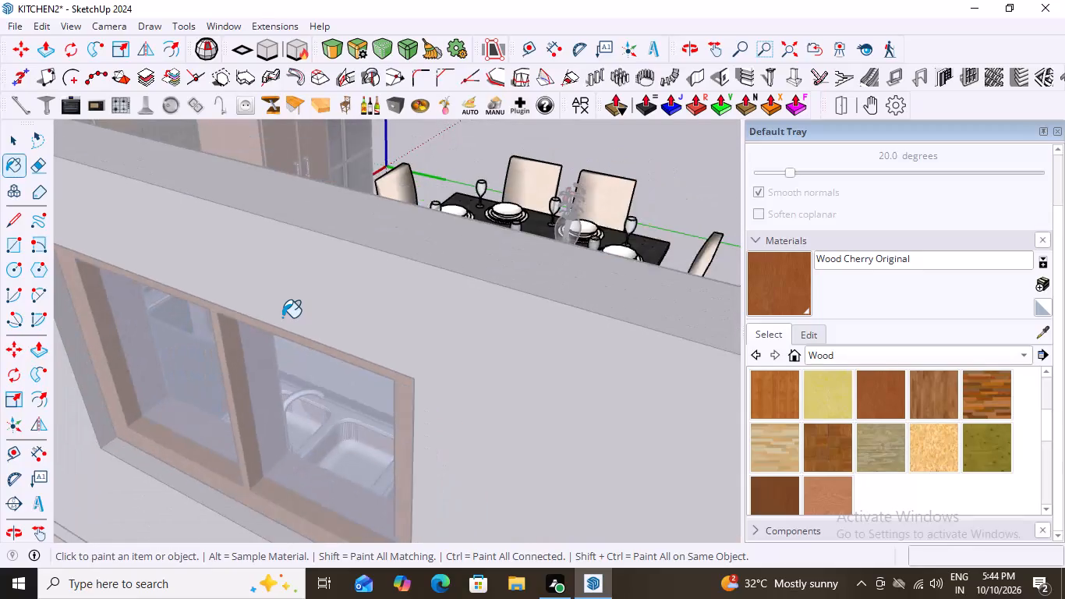
# Finish painting and close the dining table group so the whole kitchen model is active again.
pyautogui.moveTo(511, 286); pyautogui.dragTo(441, 324, button='middle')
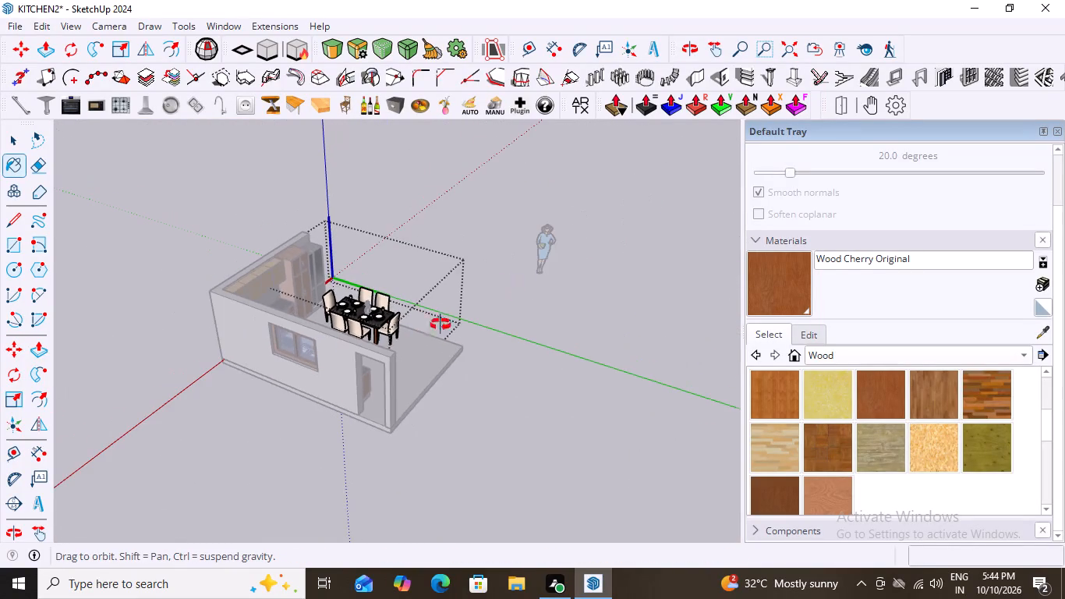
pyautogui.moveTo(441, 324); pyautogui.dragTo(189, 296, button='middle')
pyautogui.press('space')
pyautogui.doubleClick(620, 188)
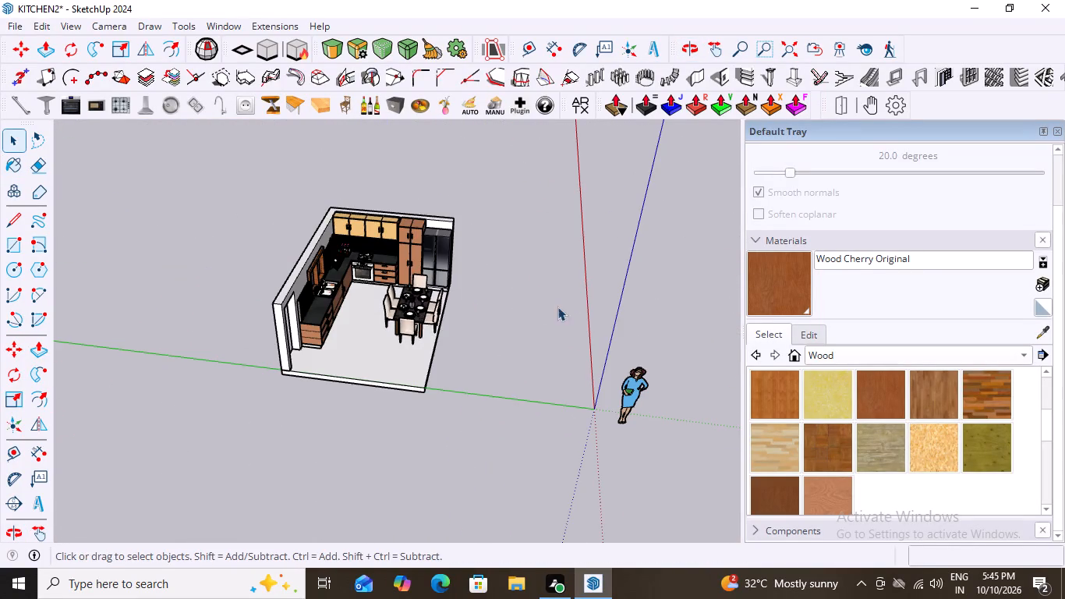
# Examine the materials on the kitchen's base cabinets, upper cabinets, window frame, backsplash and dining table.
pyautogui.moveTo(554, 308); pyautogui.dragTo(473, 269, button='middle')
pyautogui.scroll(2, 473, 269)
pyautogui.scroll(5, 352, 306)
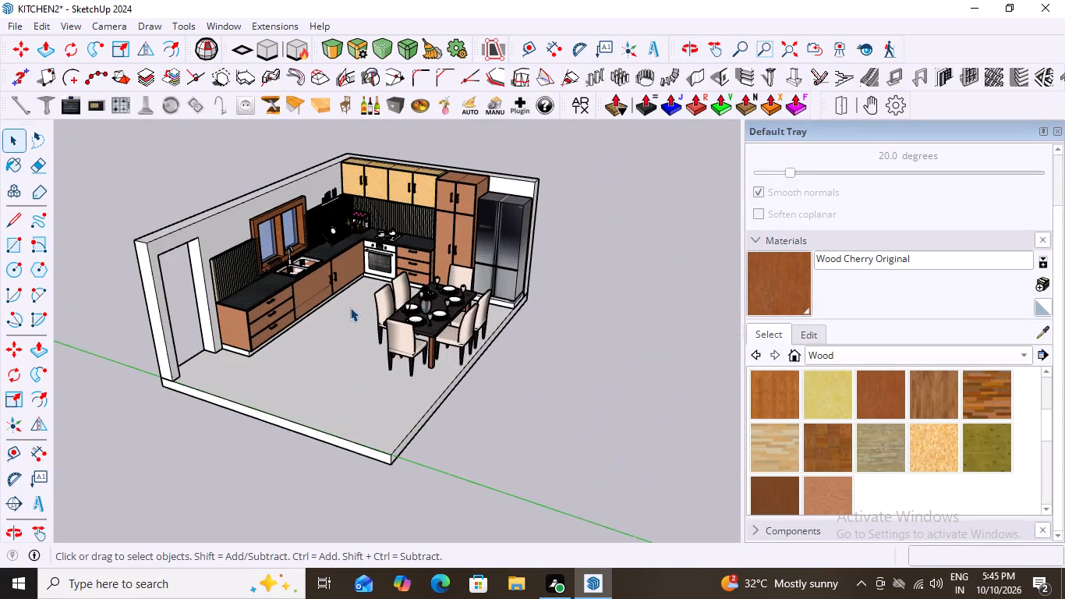
pyautogui.scroll(-2, 639, 260)
pyautogui.scroll(4, 370, 321)
pyautogui.scroll(-4, 370, 321)
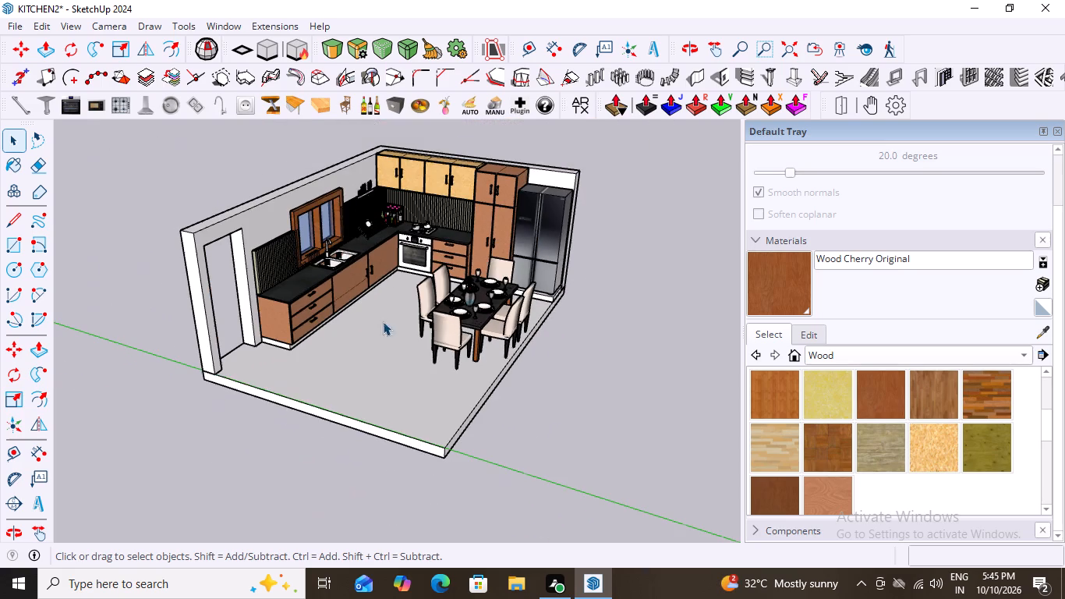
pyautogui.scroll(6, 407, 224)
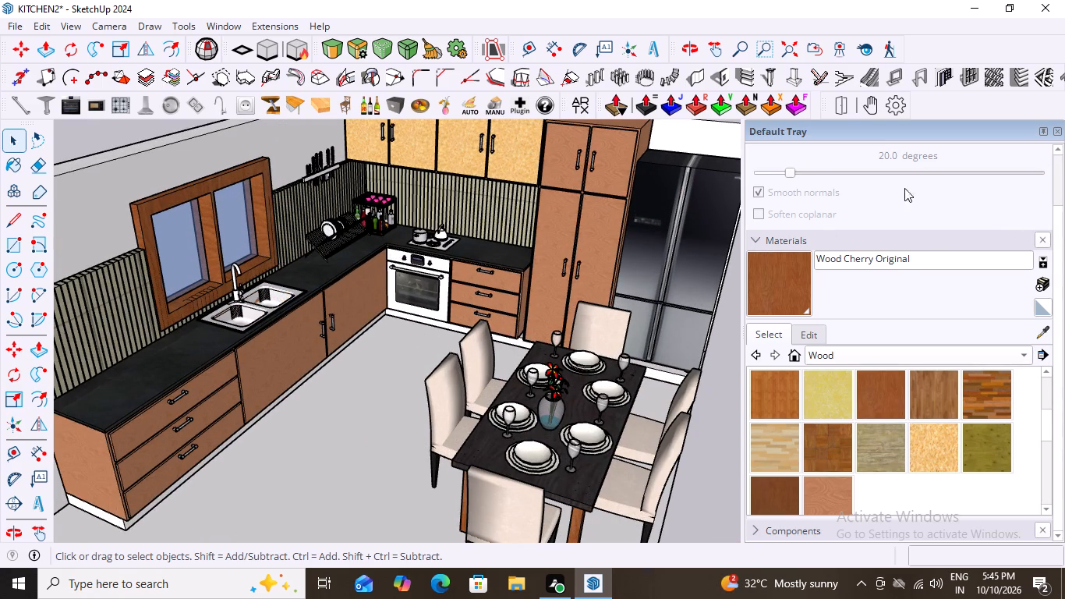
pyautogui.scroll(-2, 387, 284)
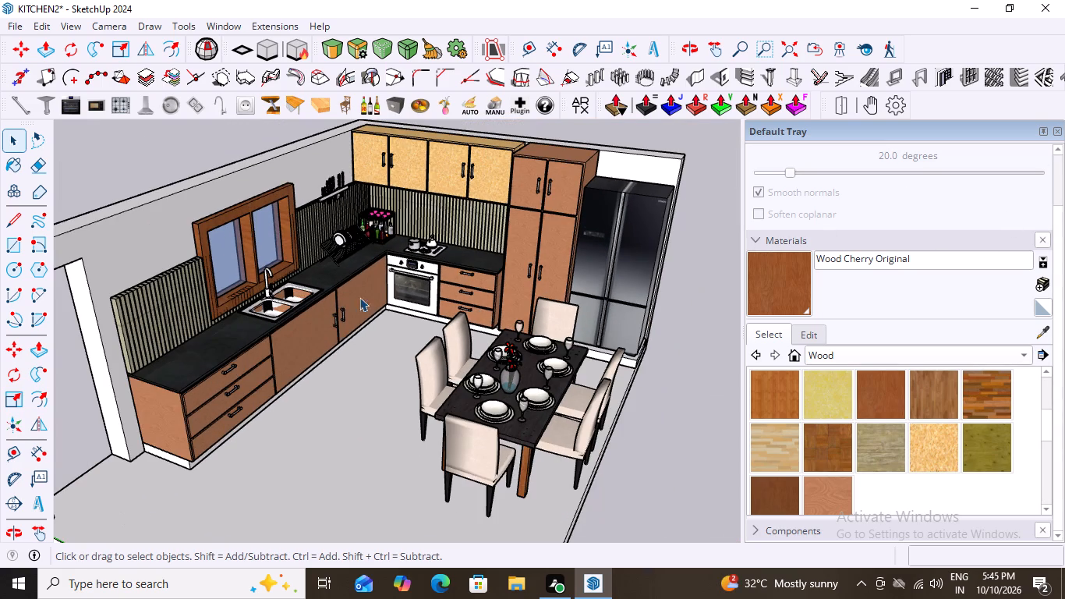
pyautogui.moveTo(313, 366); pyautogui.dragTo(257, 346, button='middle')
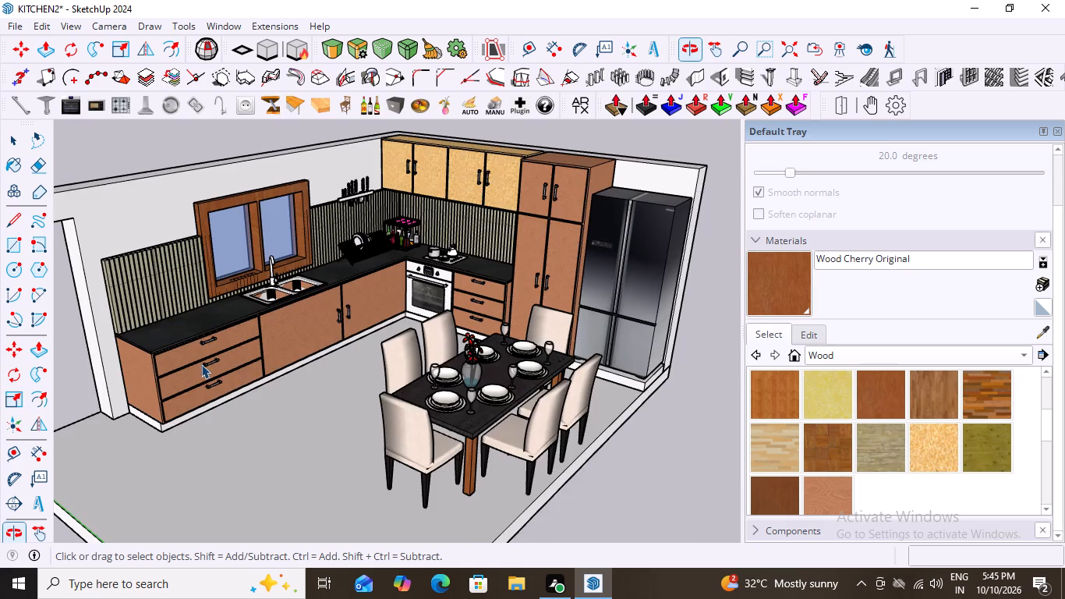
pyautogui.scroll(10, 201, 364)
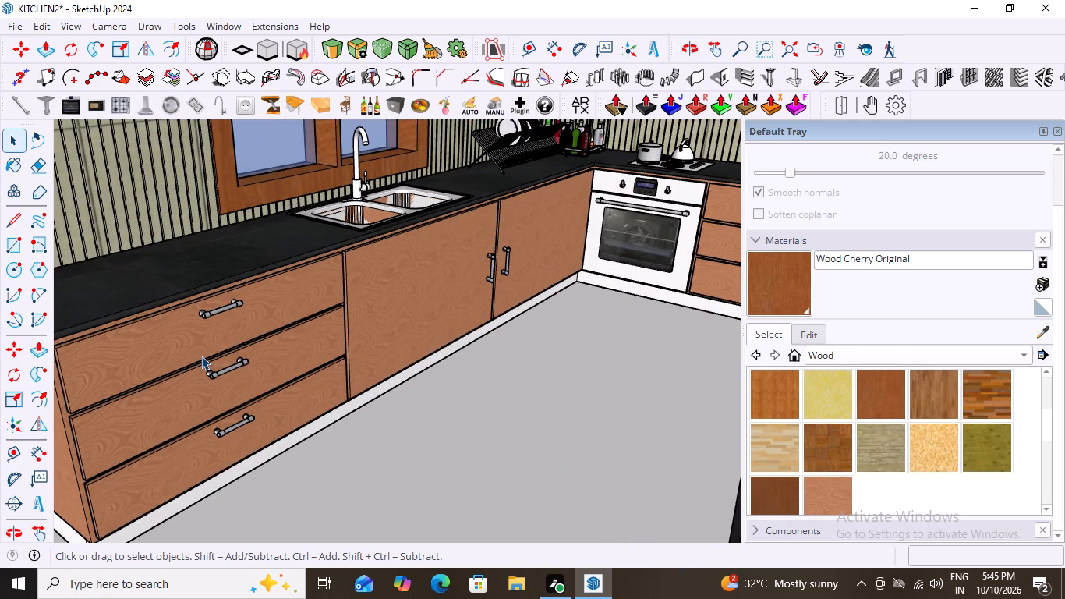
pyautogui.scroll(-6, 216, 352)
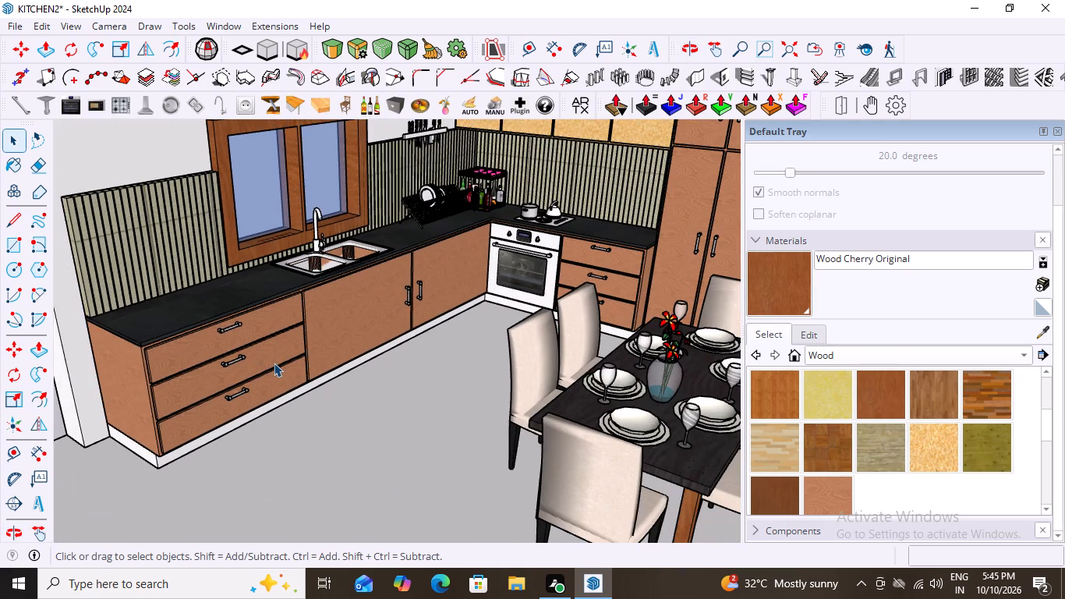
pyautogui.scroll(-4, 274, 364)
pyautogui.moveTo(276, 373); pyautogui.dragTo(306, 395, button='middle')
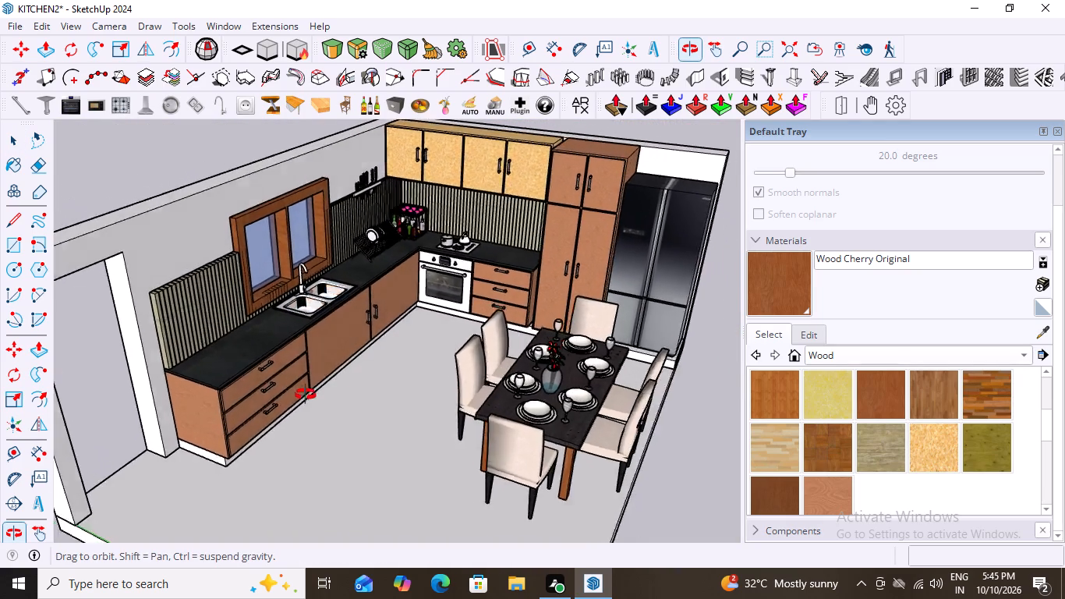
pyautogui.moveTo(306, 395); pyautogui.dragTo(292, 364, button='middle')
pyautogui.scroll(4, 395, 218)
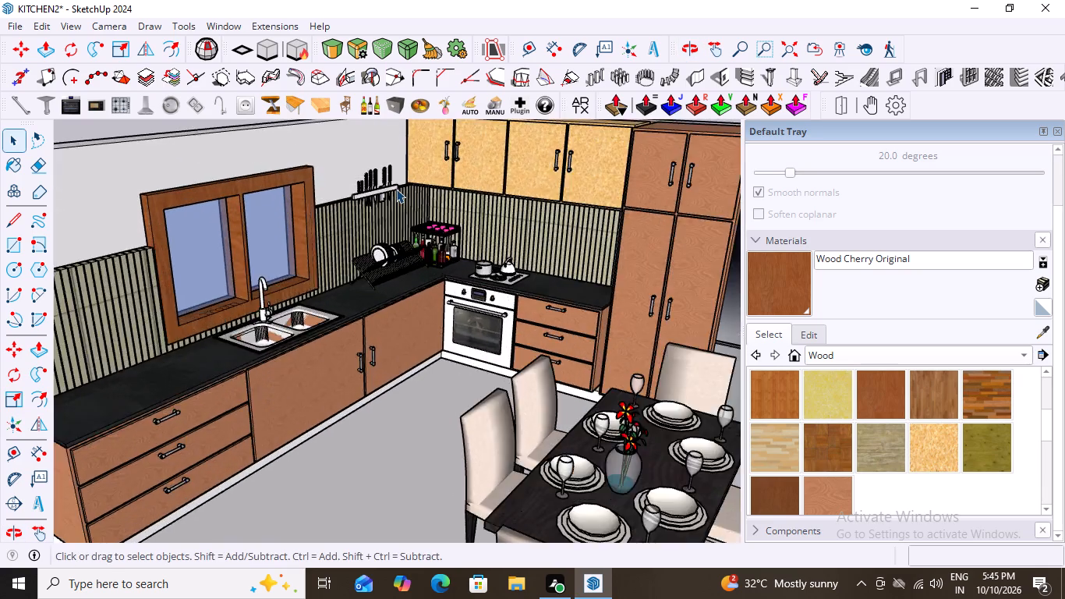
pyautogui.scroll(7, 396, 189)
pyautogui.scroll(-7, 399, 193)
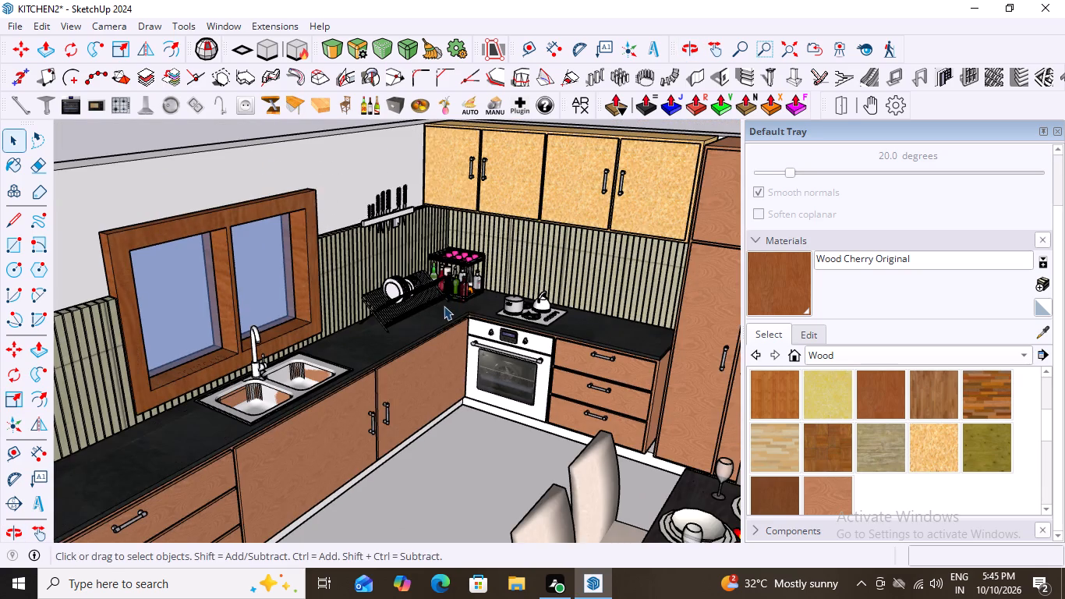
pyautogui.scroll(-5, 444, 306)
pyautogui.moveTo(465, 363); pyautogui.dragTo(525, 374, button='middle')
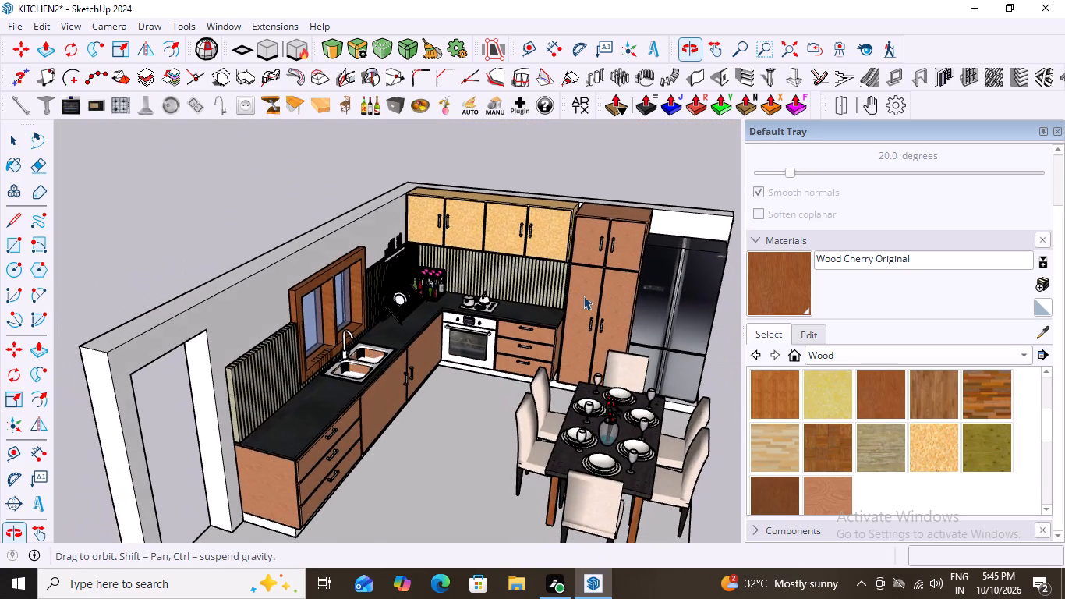
# Create a new material from Wood OSB, shifting its colour to a pinker and slightly darker tone.
pyautogui.scroll(6, 511, 223)
pyautogui.click(504, 199)
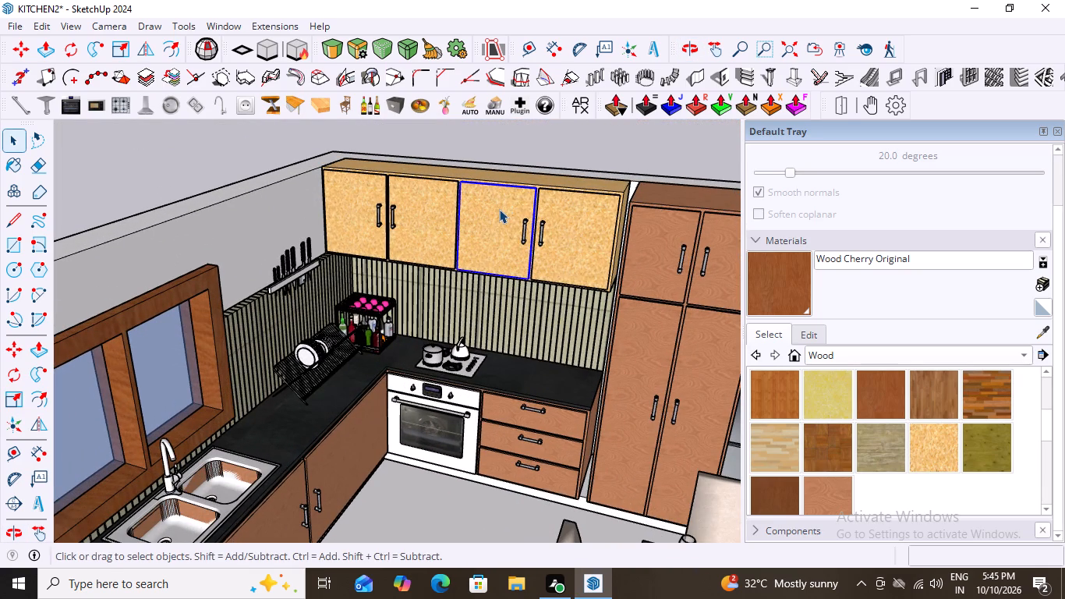
pyautogui.click(499, 209)
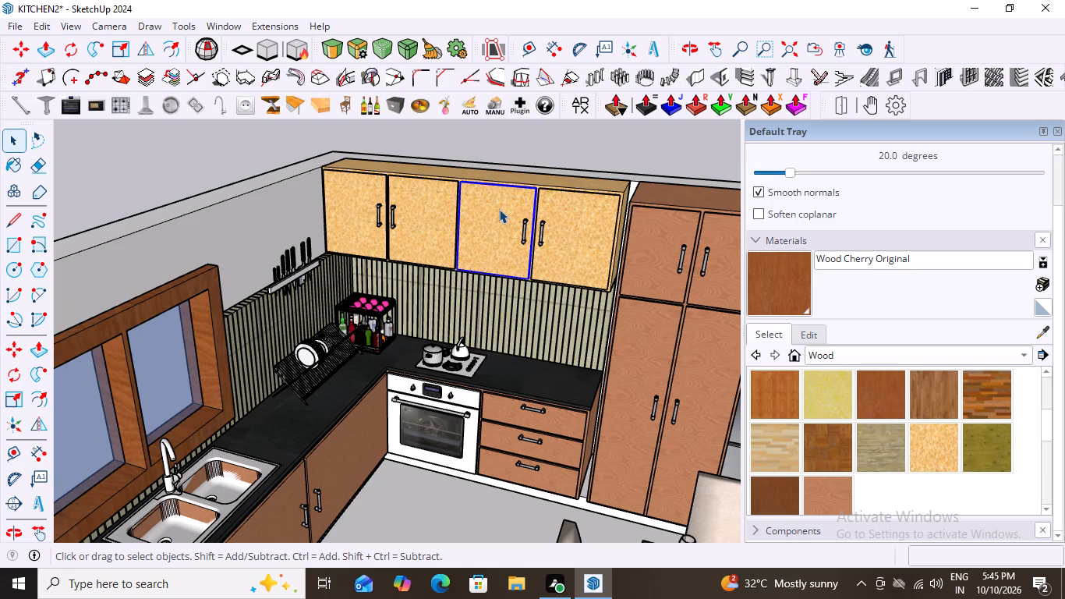
pyautogui.click(506, 229)
pyautogui.click(933, 449)
pyautogui.click(1040, 281)
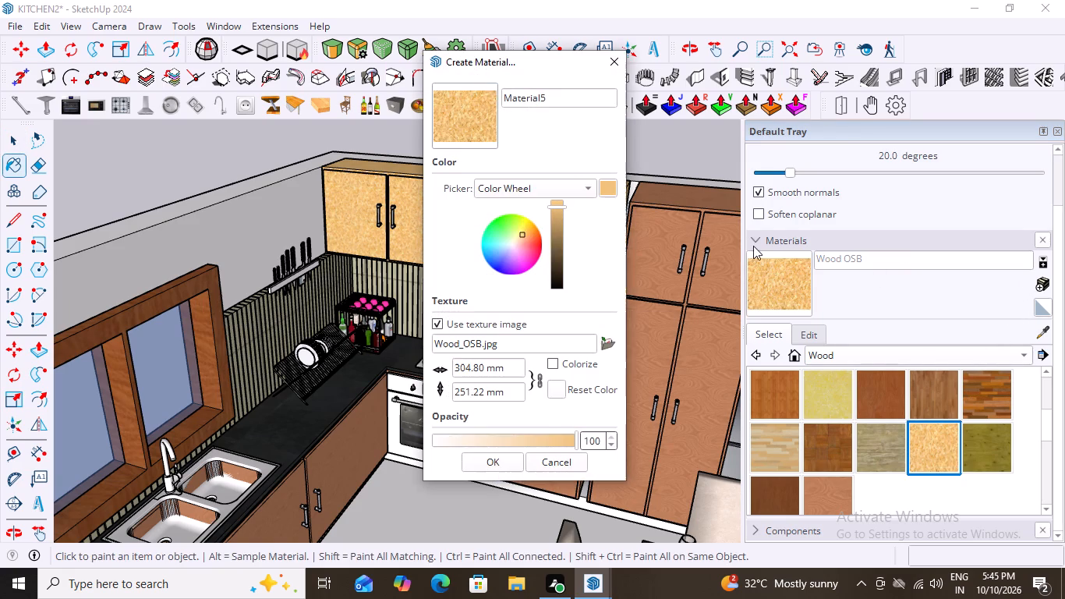
pyautogui.click(521, 232)
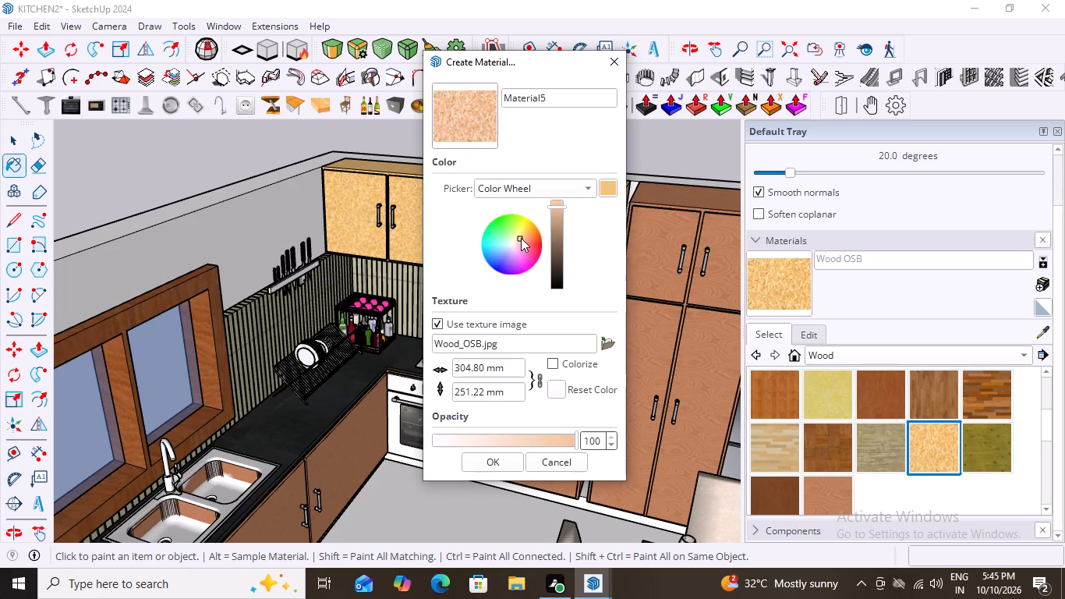
pyautogui.moveTo(559, 204); pyautogui.dragTo(564, 219)
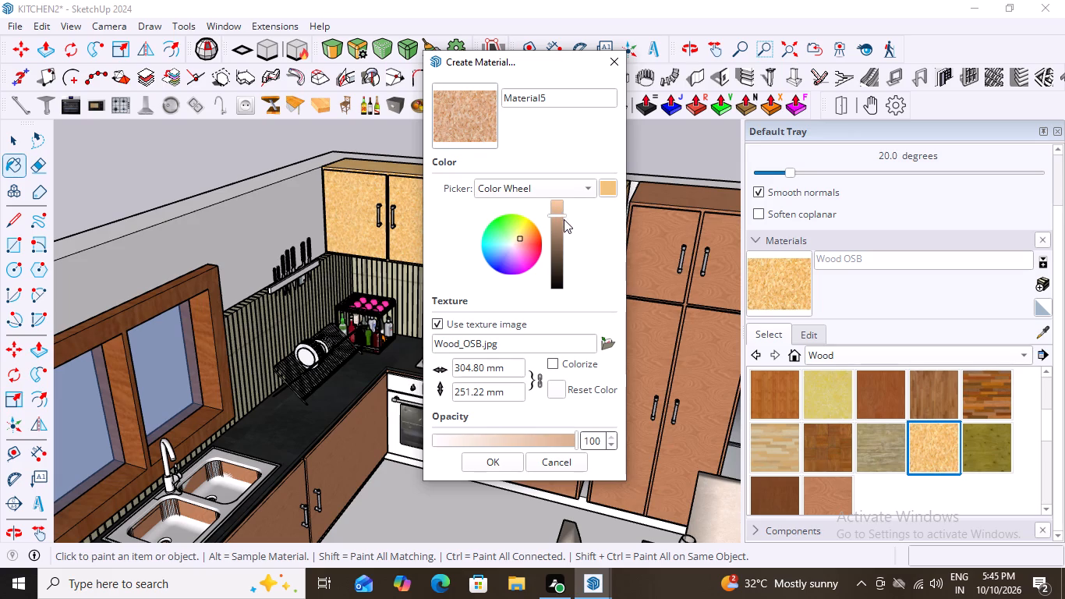
pyautogui.moveTo(564, 219); pyautogui.dragTo(559, 214)
pyautogui.moveTo(500, 465); pyautogui.dragTo(493, 465)
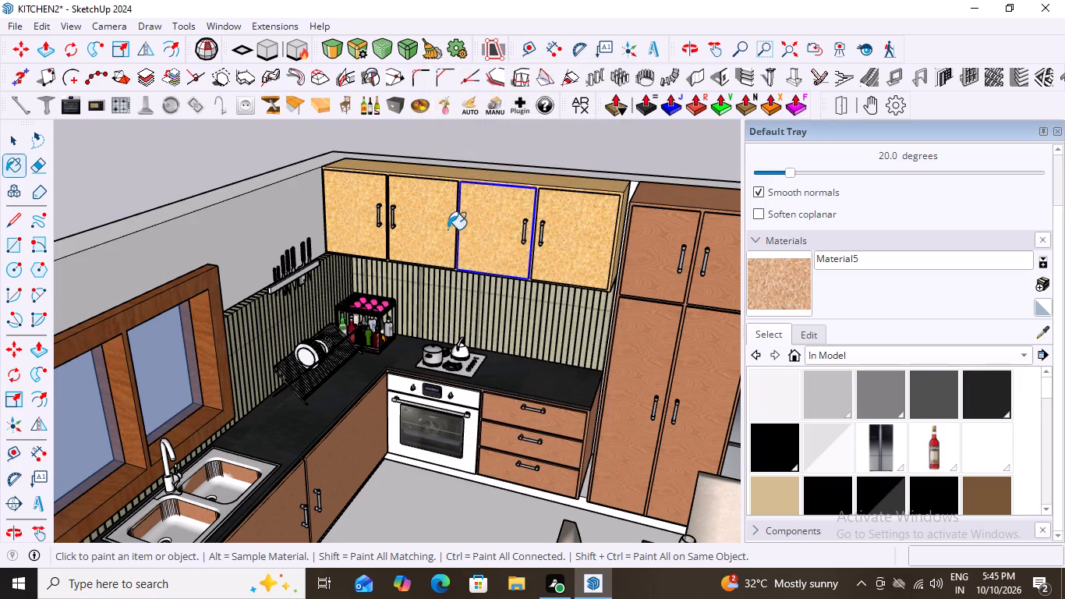
# Paint the four upper cabinet doors and the upper cabinet's top with the new pinkish OSB material, and clear the selection.
pyautogui.click(476, 218)
pyautogui.scroll(2, 400, 264)
pyautogui.click(437, 212)
pyautogui.click(356, 204)
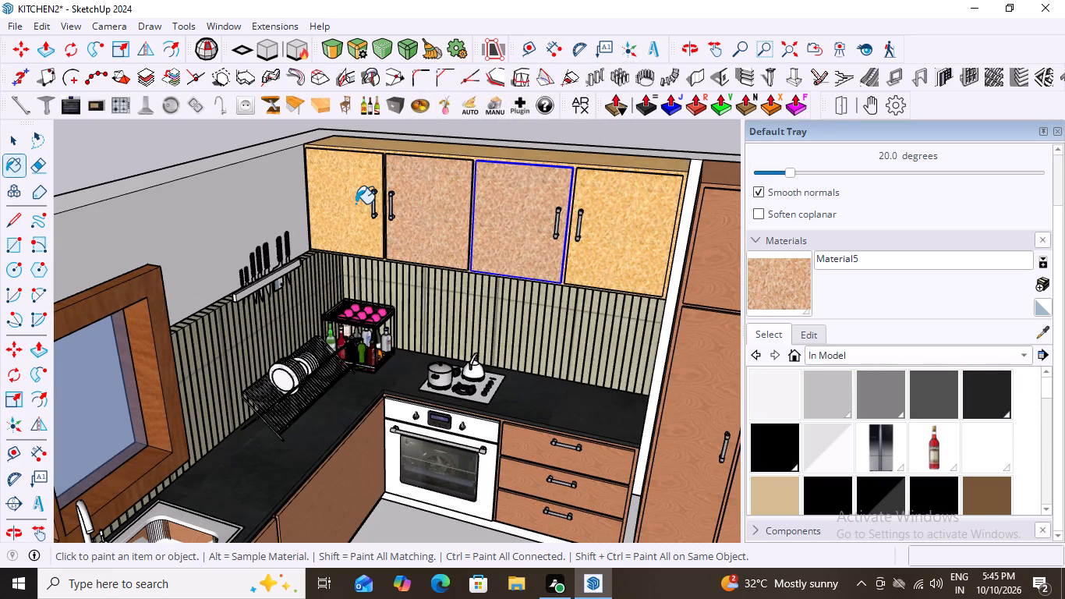
pyautogui.moveTo(479, 278); pyautogui.dragTo(455, 361, button='middle')
pyautogui.click(507, 168)
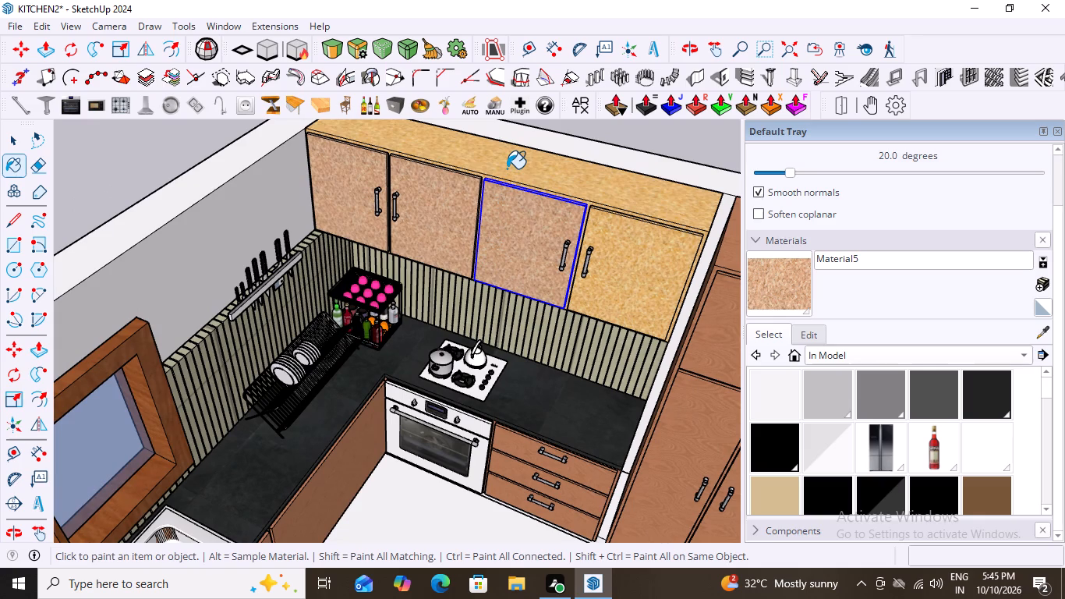
pyautogui.click(605, 272)
pyautogui.scroll(-2, 477, 273)
pyautogui.moveTo(522, 257); pyautogui.dragTo(287, 257, button='middle')
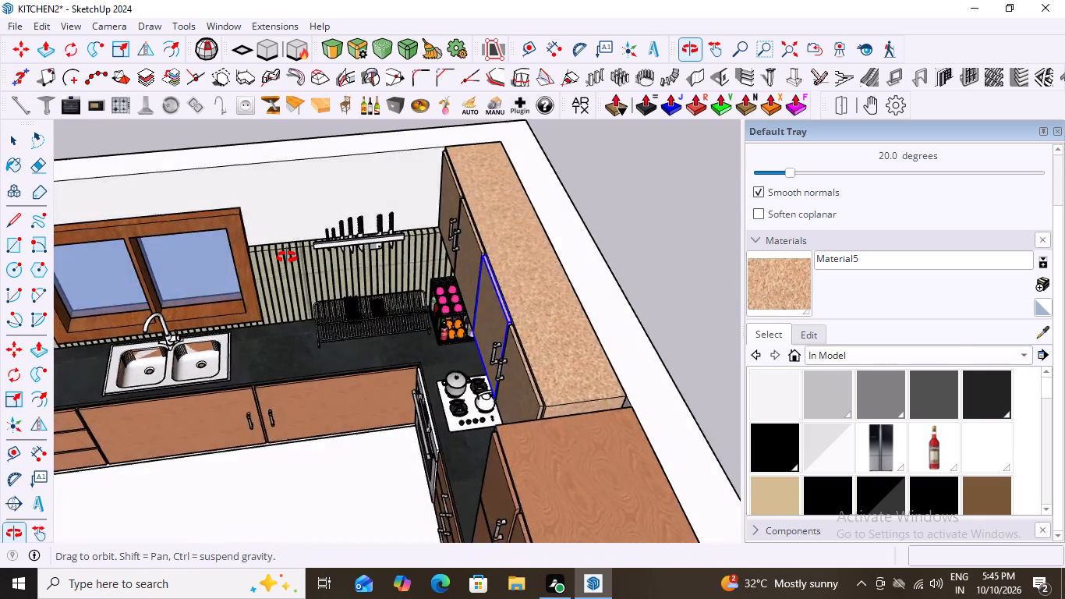
pyautogui.moveTo(287, 257); pyautogui.dragTo(574, 236, button='middle')
pyautogui.scroll(-8, 444, 229)
pyautogui.press('space')
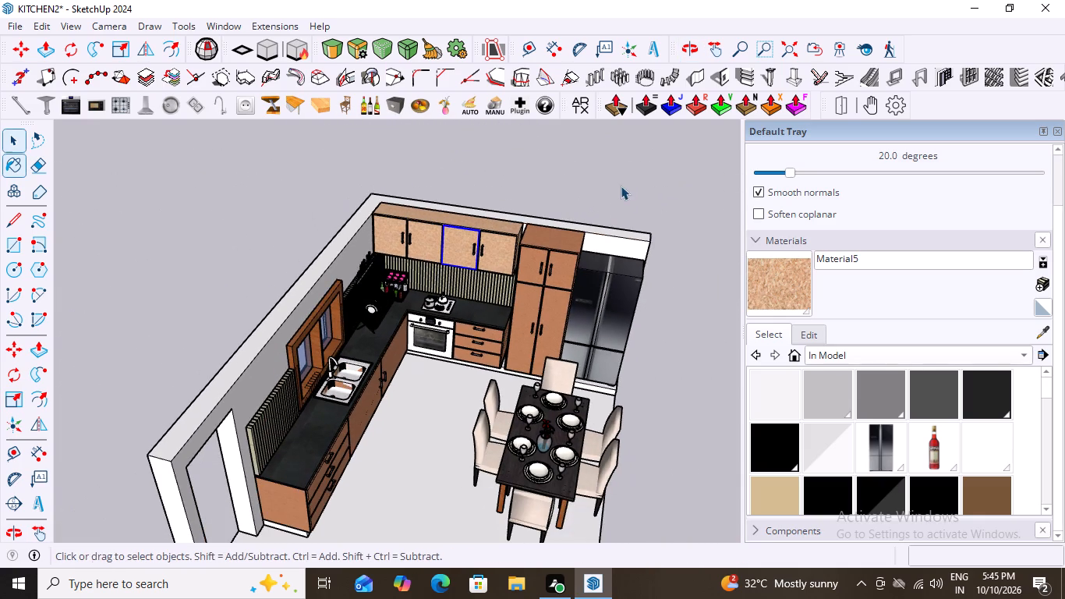
pyautogui.click(624, 173)
pyautogui.click(630, 170)
# Examine the recoloured upper cabinets against the tall cabinet, base cabinets and the rest of the kitchen.
pyautogui.moveTo(508, 277); pyautogui.dragTo(521, 193, button='middle')
pyautogui.scroll(4, 471, 249)
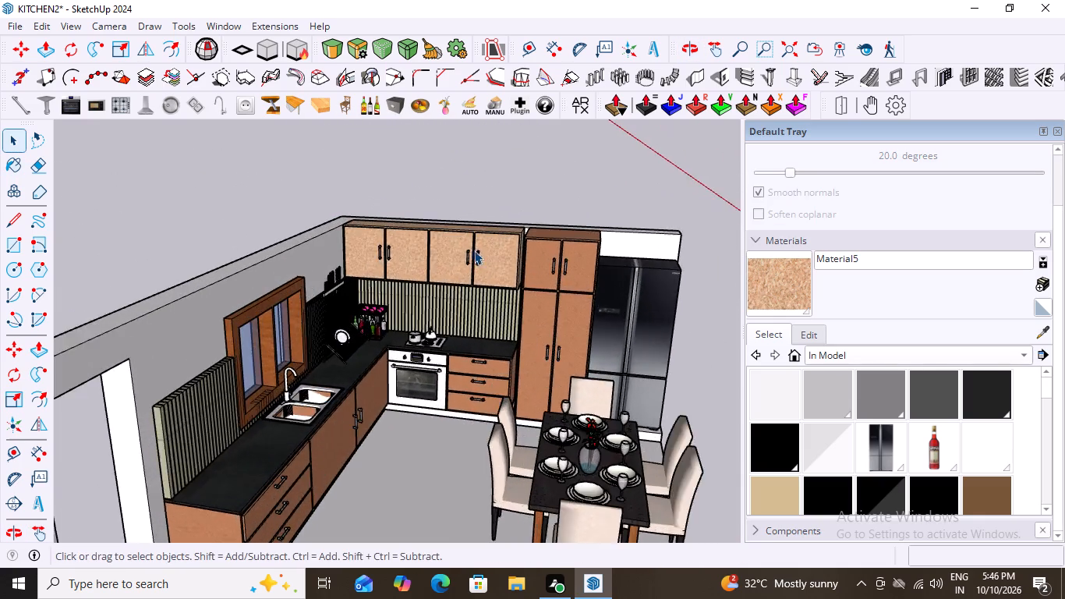
pyautogui.scroll(10, 474, 250)
pyautogui.scroll(-6, 501, 257)
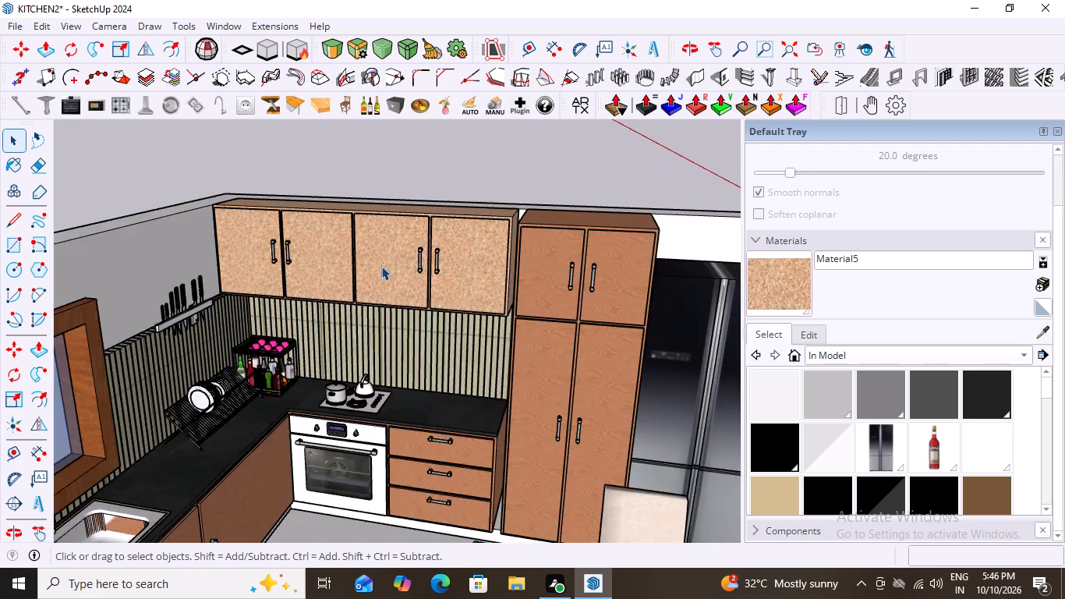
pyautogui.scroll(-10, 381, 266)
pyautogui.moveTo(497, 312); pyautogui.dragTo(477, 290, button='middle')
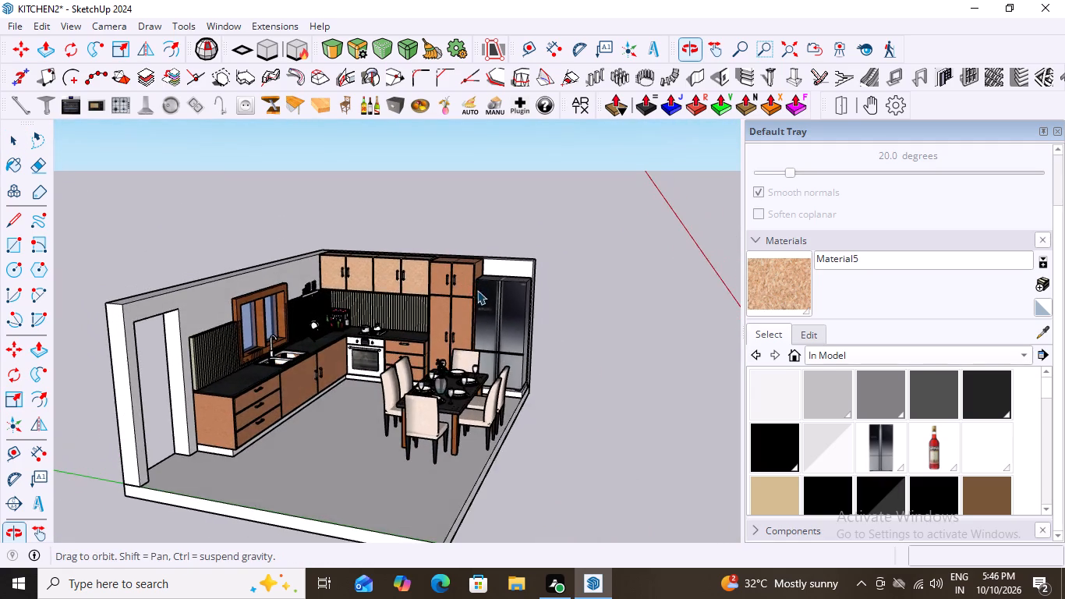
pyautogui.scroll(9, 313, 266)
pyautogui.scroll(4, 479, 277)
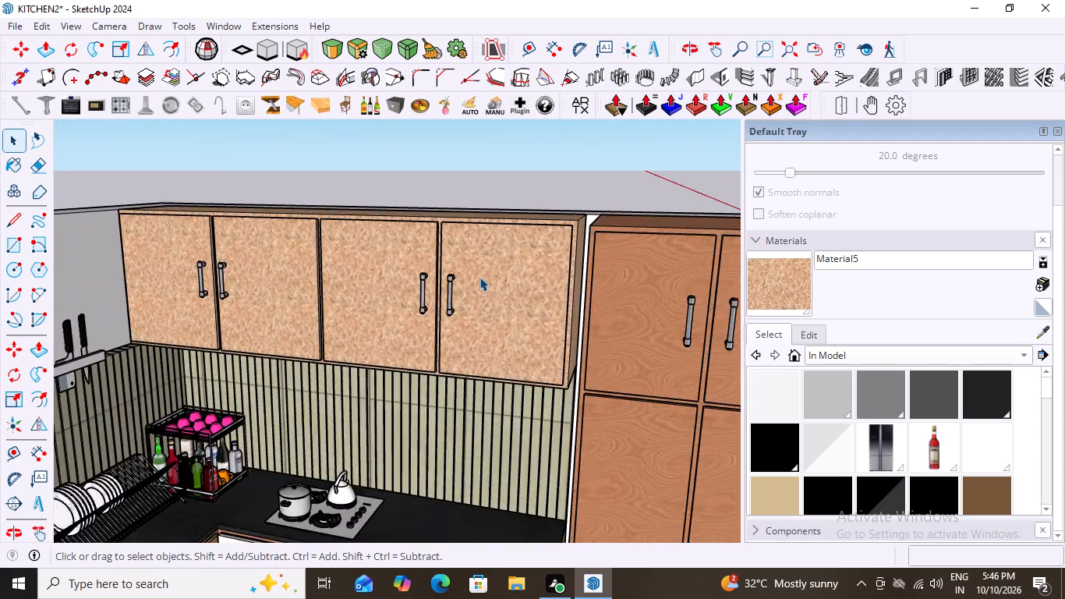
pyautogui.scroll(5, 479, 277)
pyautogui.scroll(-18, 479, 277)
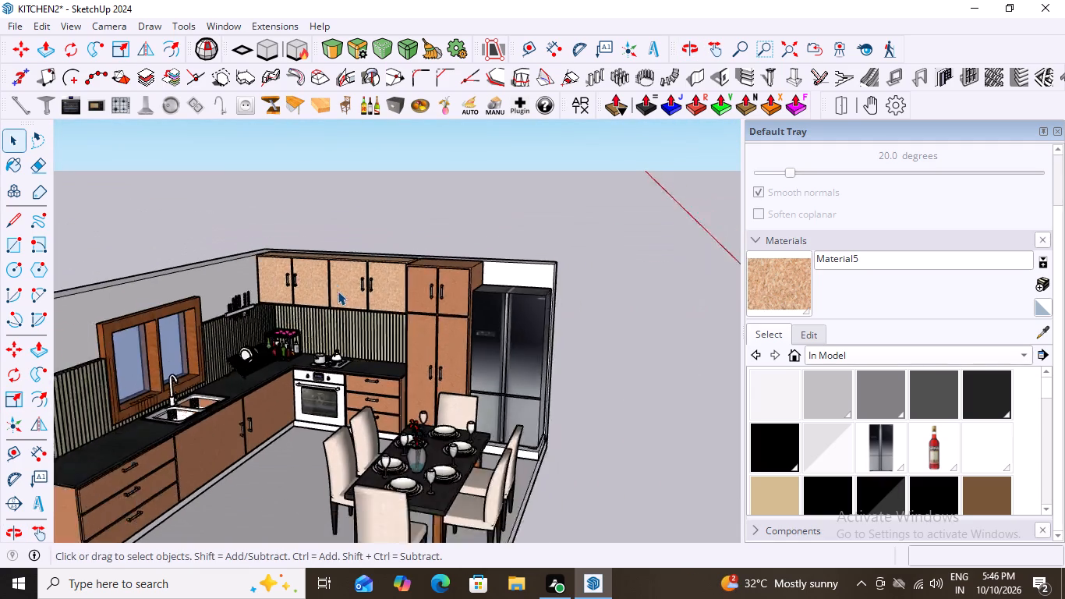
pyautogui.moveTo(445, 304); pyautogui.dragTo(404, 299, button='middle')
pyautogui.scroll(-1, 445, 304)
pyautogui.scroll(3, 326, 268)
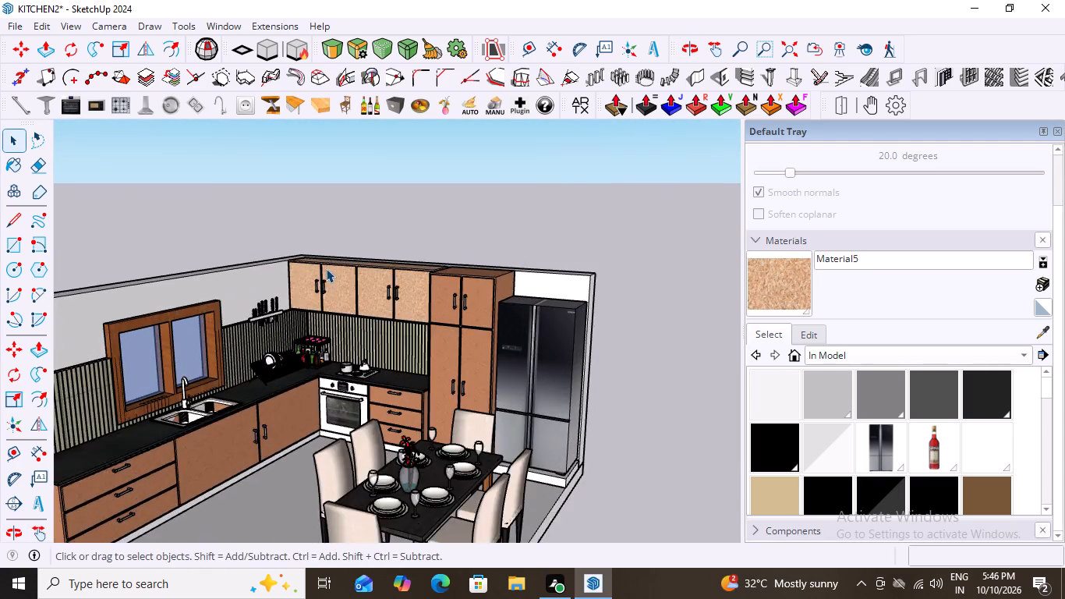
pyautogui.scroll(4, 326, 268)
pyautogui.scroll(-9, 463, 240)
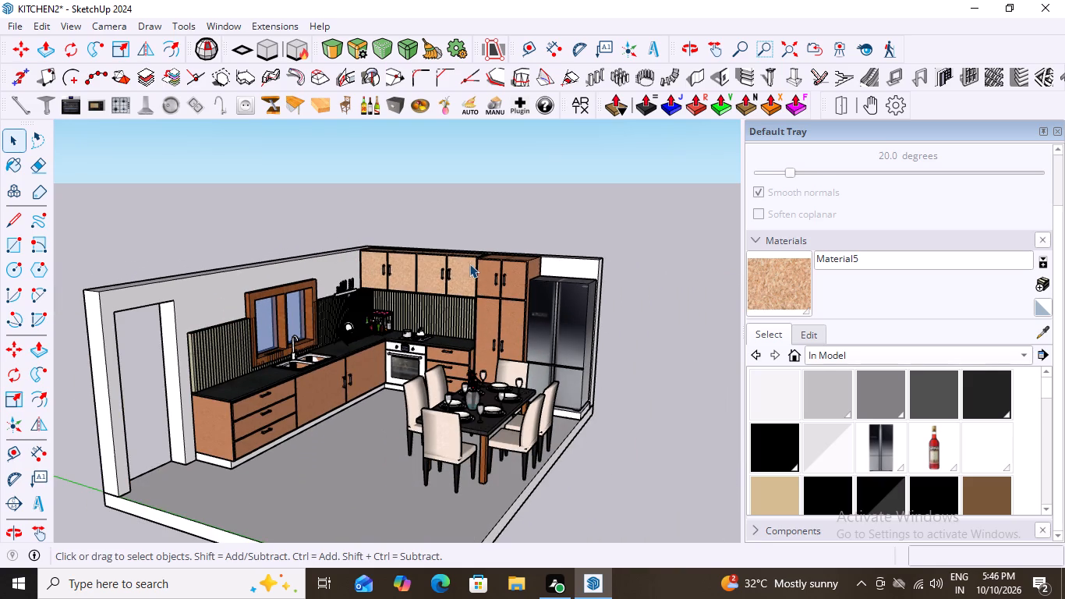
pyautogui.scroll(-4, 490, 258)
pyautogui.moveTo(490, 292); pyautogui.dragTo(313, 295, button='middle')
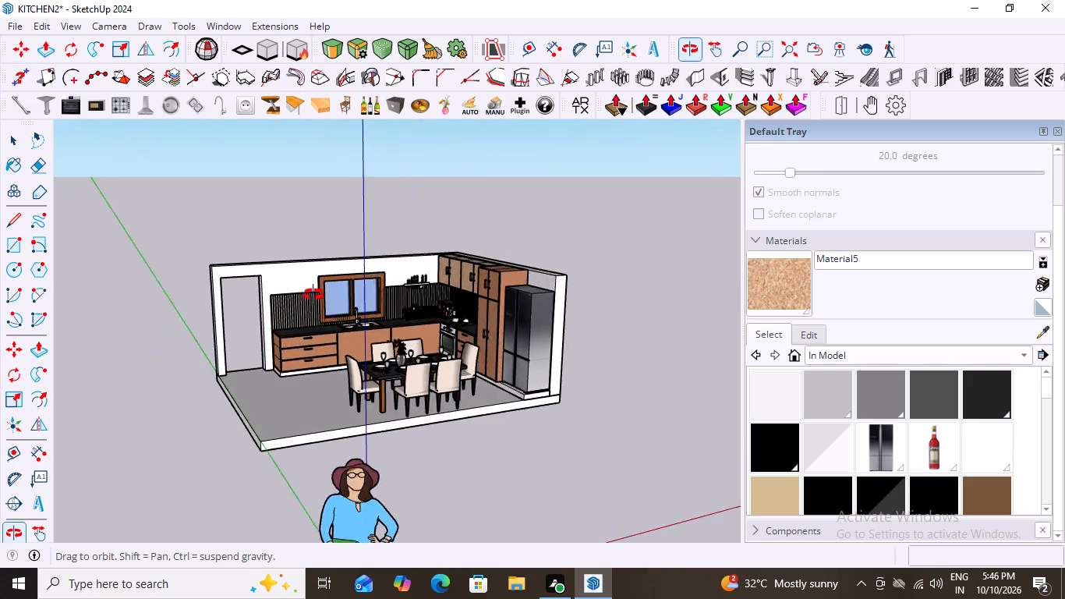
pyautogui.moveTo(313, 295); pyautogui.dragTo(479, 339, button='middle')
pyautogui.moveTo(433, 350); pyautogui.dragTo(480, 349, button='middle')
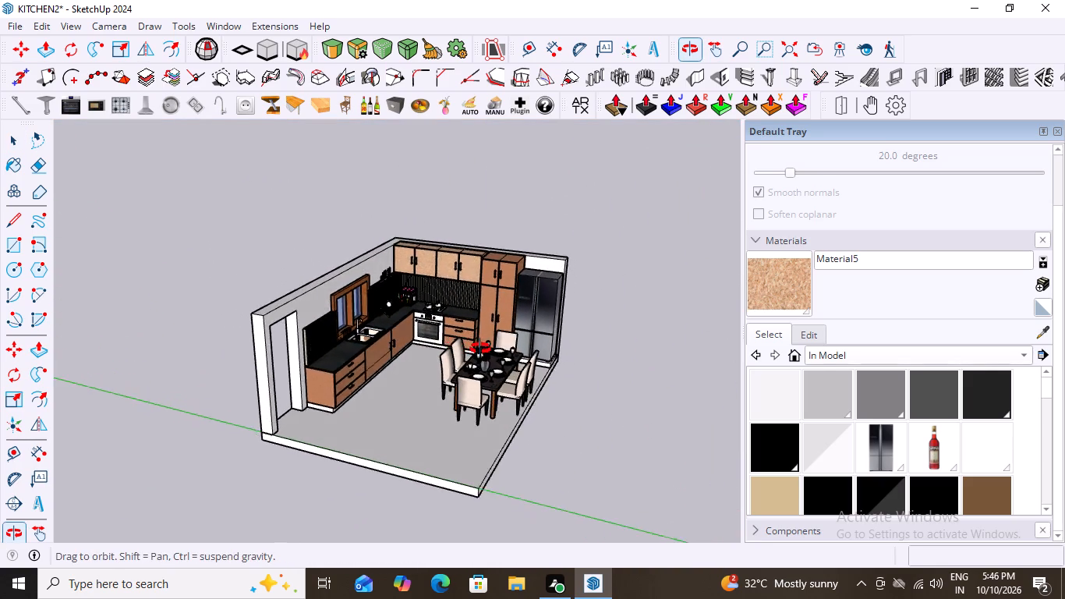
pyautogui.moveTo(480, 349); pyautogui.dragTo(486, 349, button='middle')
pyautogui.scroll(6, 441, 356)
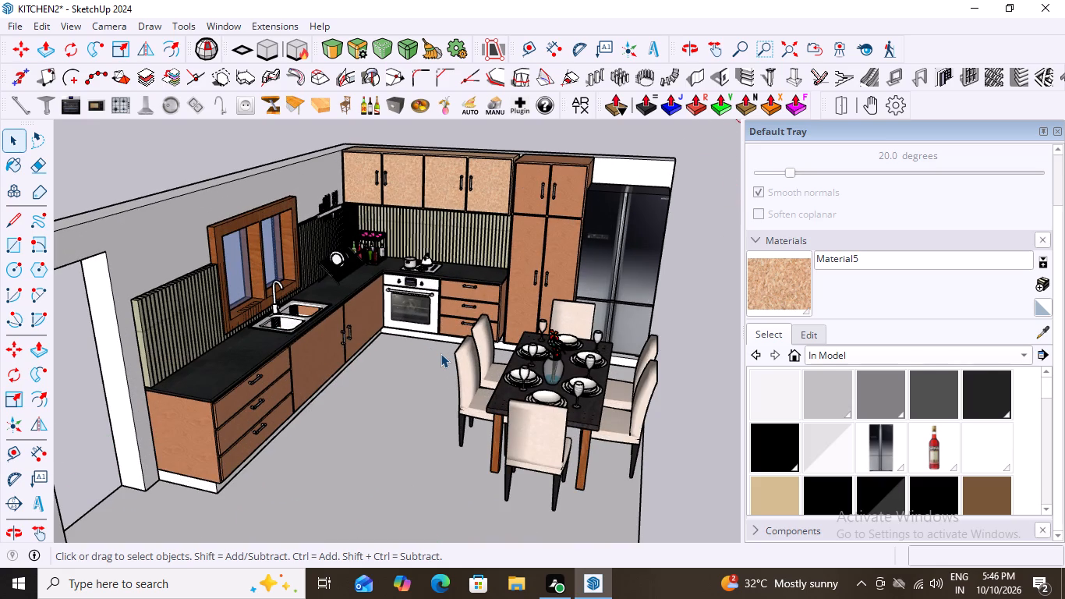
pyautogui.scroll(6, 511, 277)
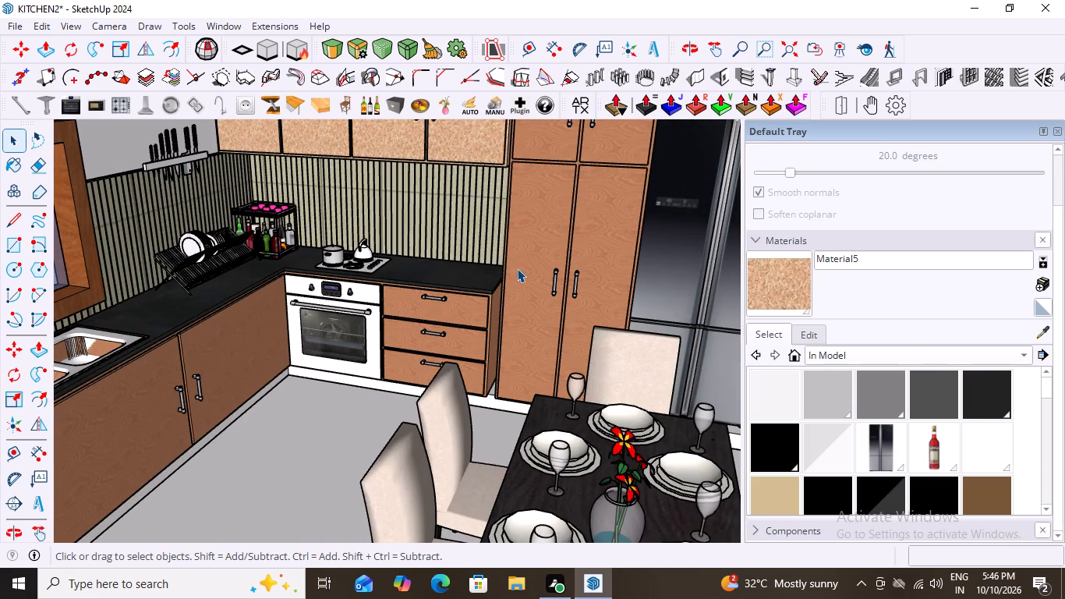
# Examine the furnished kitchen's upper cabinets, tall cabinet, base cabinets, window wall and dining set from several angles.
pyautogui.scroll(-5, 517, 268)
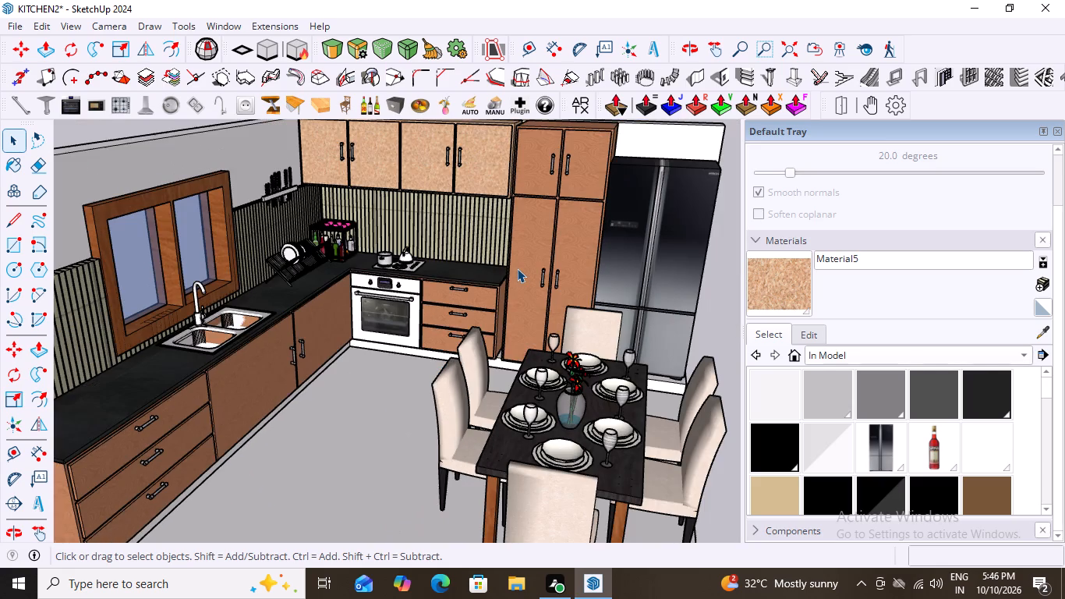
pyautogui.scroll(-4, 517, 268)
pyautogui.scroll(9, 419, 147)
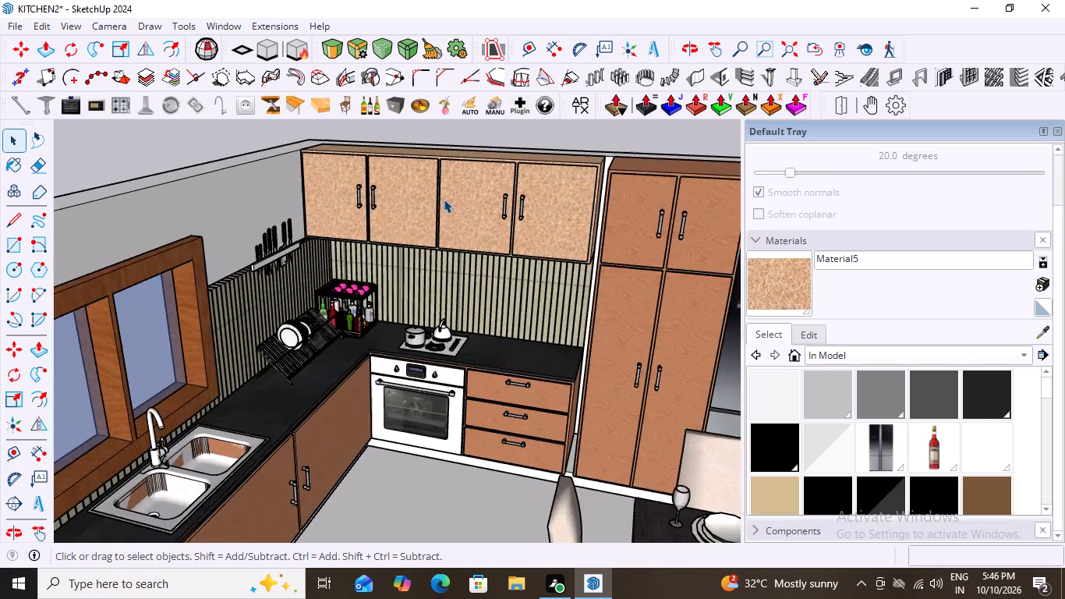
pyautogui.scroll(12, 444, 199)
pyautogui.scroll(-9, 475, 215)
pyautogui.scroll(1, 475, 215)
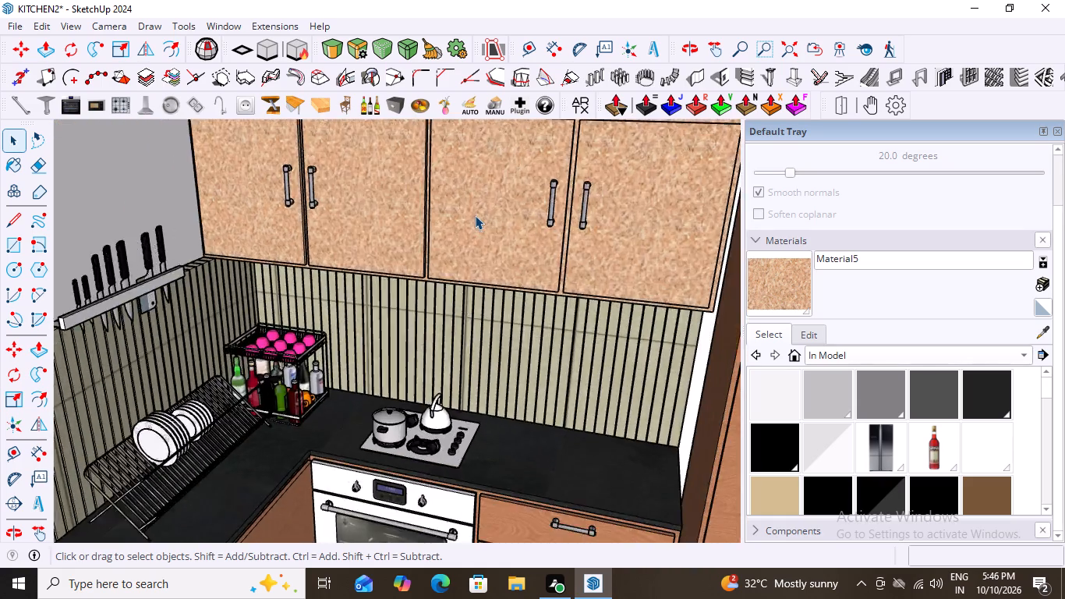
pyautogui.scroll(-16, 475, 215)
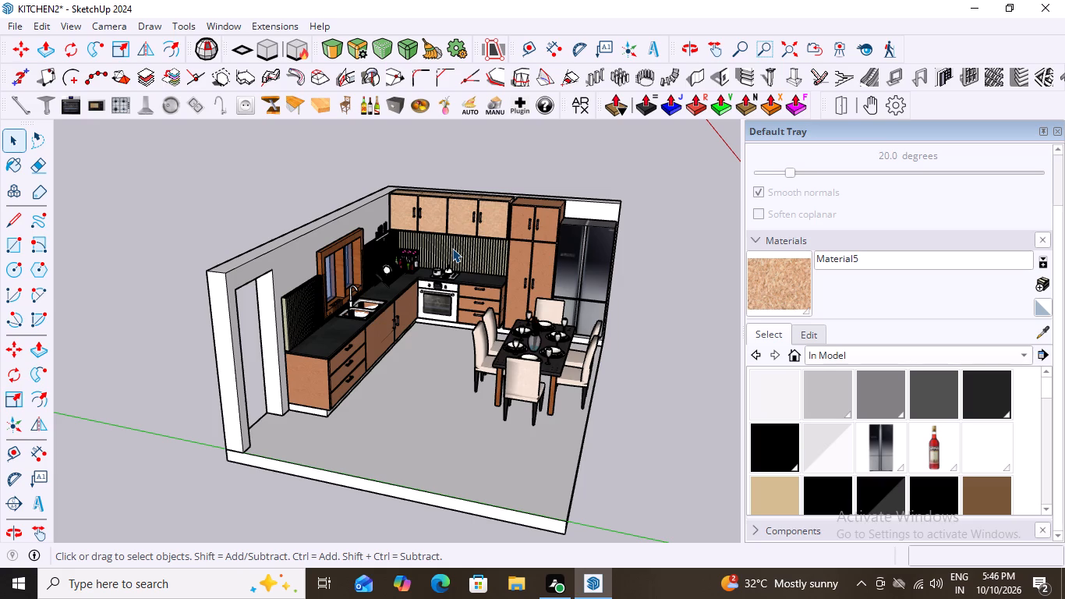
pyautogui.scroll(3, 441, 303)
pyautogui.scroll(-6, 413, 294)
pyautogui.moveTo(525, 327); pyautogui.dragTo(504, 333, button='middle')
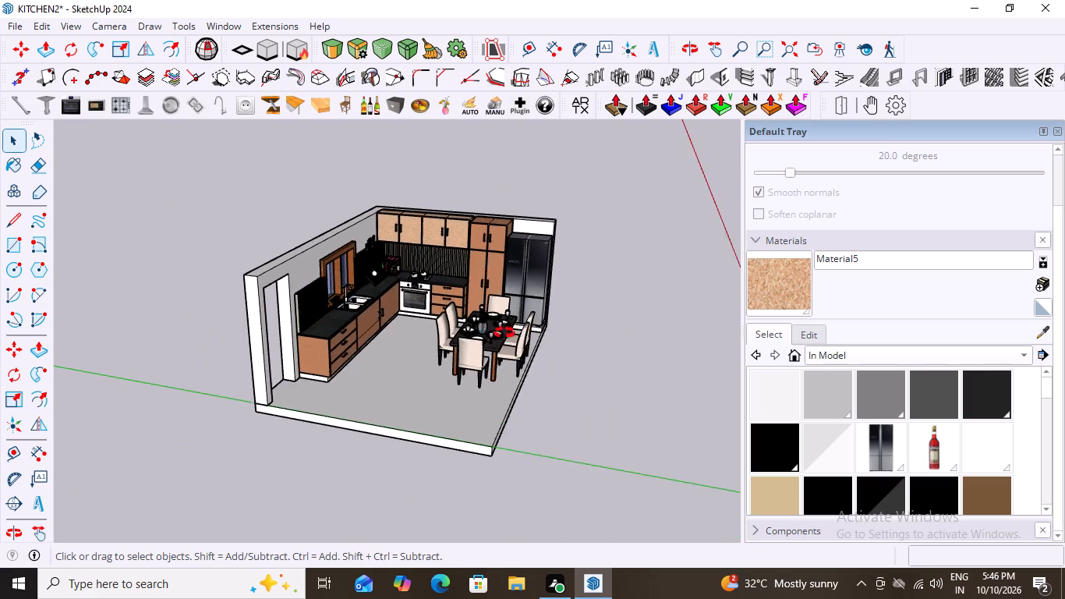
pyautogui.moveTo(504, 333); pyautogui.dragTo(227, 265, button='middle')
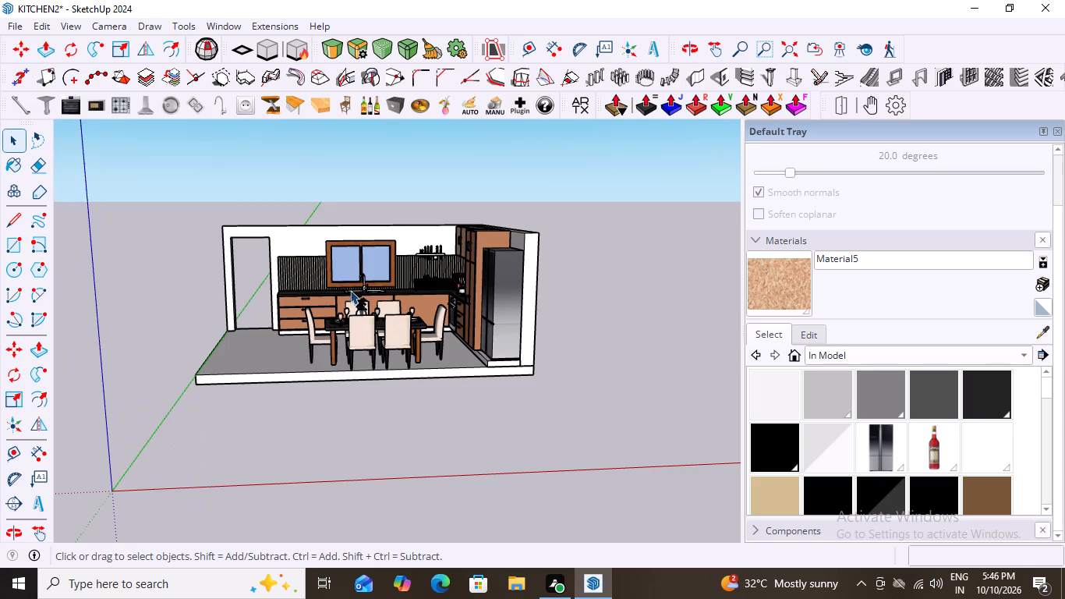
pyautogui.scroll(3, 424, 294)
pyautogui.moveTo(377, 260); pyautogui.dragTo(416, 391, button='middle')
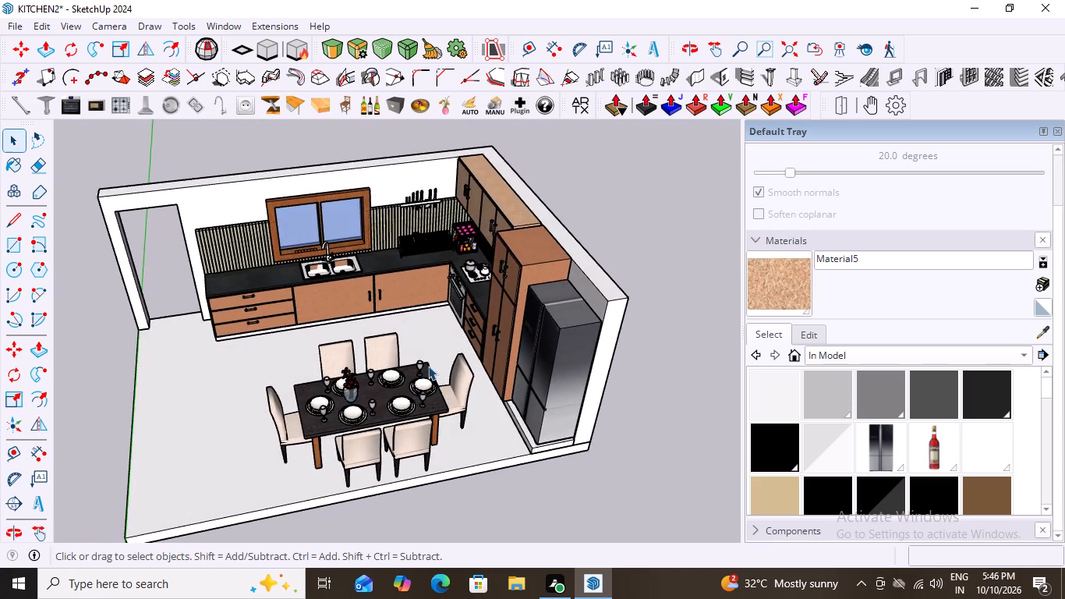
pyautogui.scroll(-4, 403, 299)
pyautogui.moveTo(412, 328); pyautogui.dragTo(641, 276, button='middle')
pyautogui.scroll(1, 437, 261)
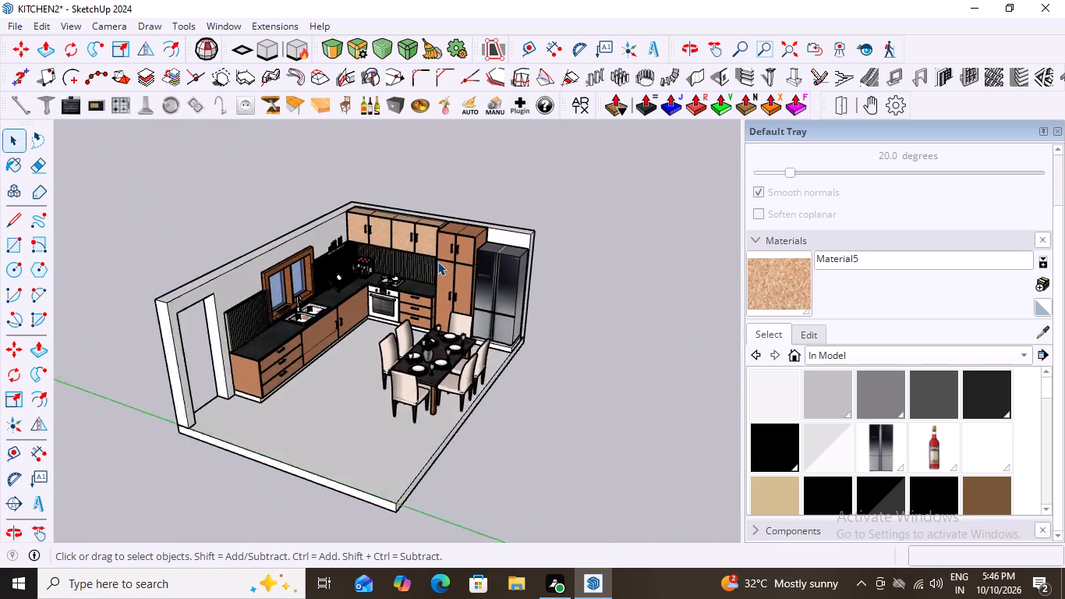
pyautogui.scroll(5, 437, 261)
pyautogui.scroll(-4, 496, 246)
pyautogui.middleClick(360, 318)
pyautogui.scroll(1, 360, 318)
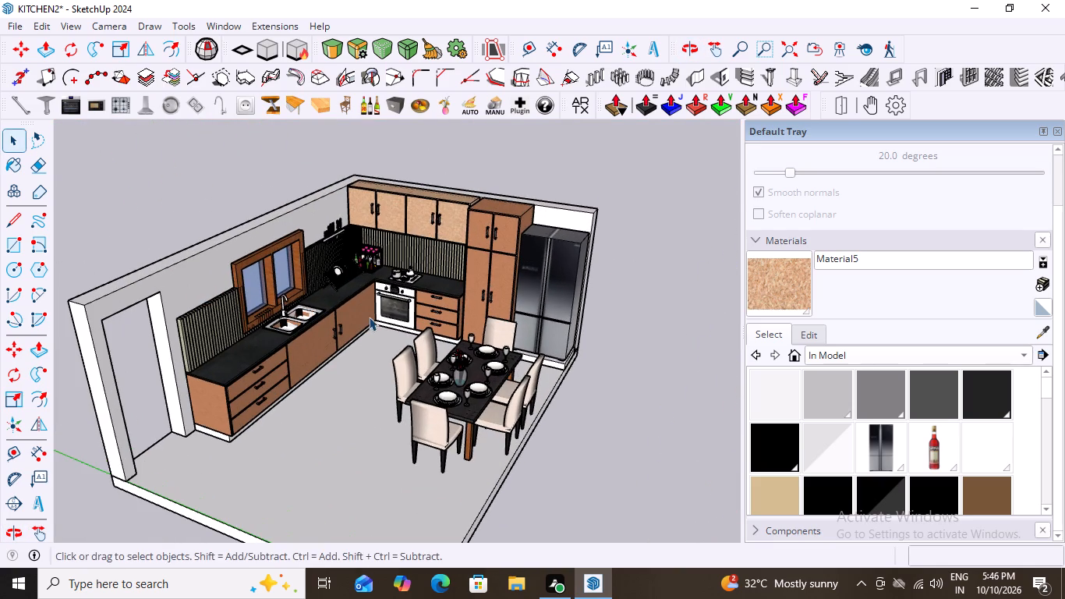
pyautogui.scroll(3, 379, 342)
pyautogui.moveTo(402, 338); pyautogui.dragTo(386, 346, button='middle')
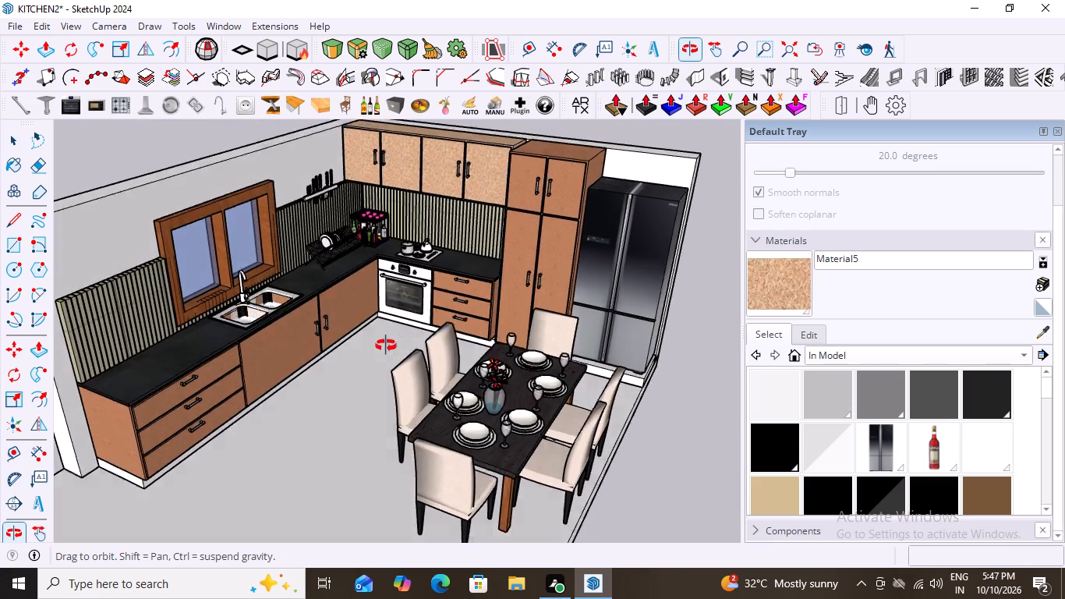
pyautogui.moveTo(386, 346); pyautogui.dragTo(359, 348, button='middle')
# Paint the built-in oven's white door frame and control panel with 0135_DarkGray, and leave the oven's group.
pyautogui.scroll(6, 453, 299)
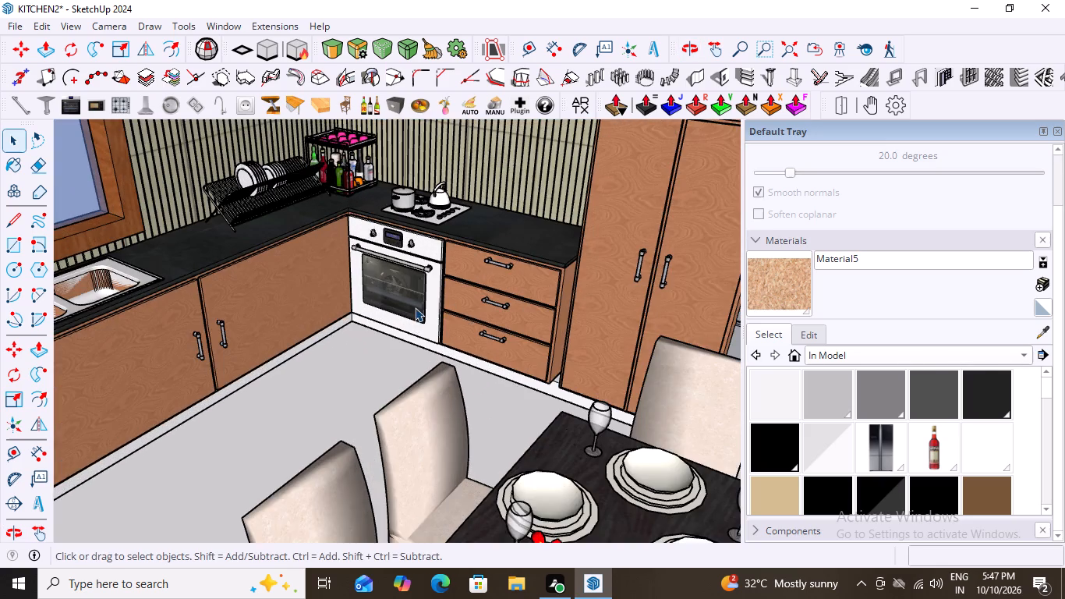
pyautogui.moveTo(413, 309); pyautogui.dragTo(459, 310, button='middle')
pyautogui.scroll(6, 392, 311)
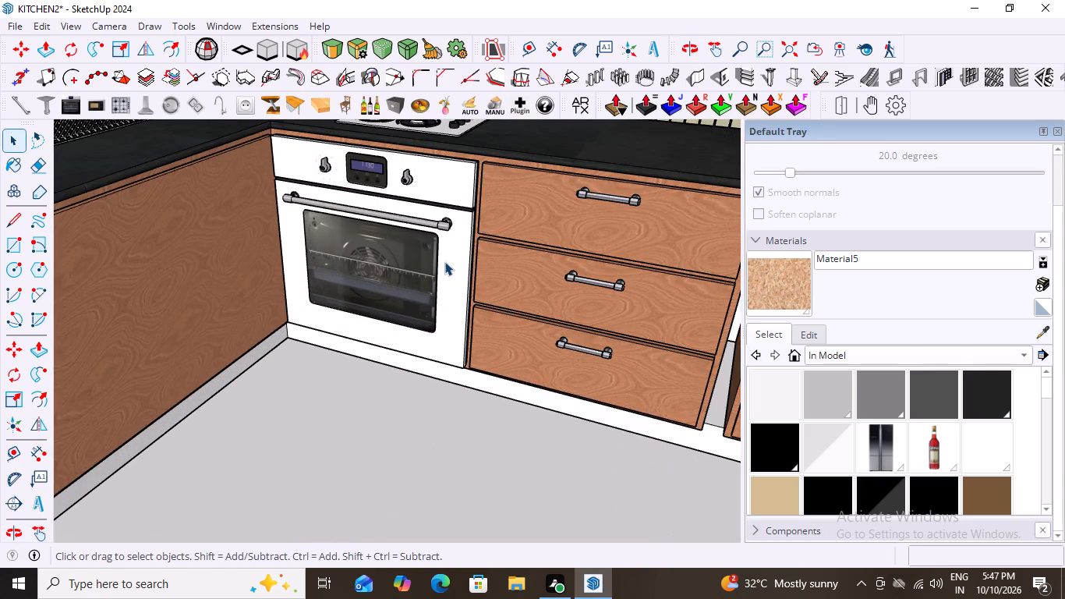
pyautogui.click(447, 260)
pyautogui.click(449, 259)
pyautogui.click(449, 259)
pyautogui.click(451, 258)
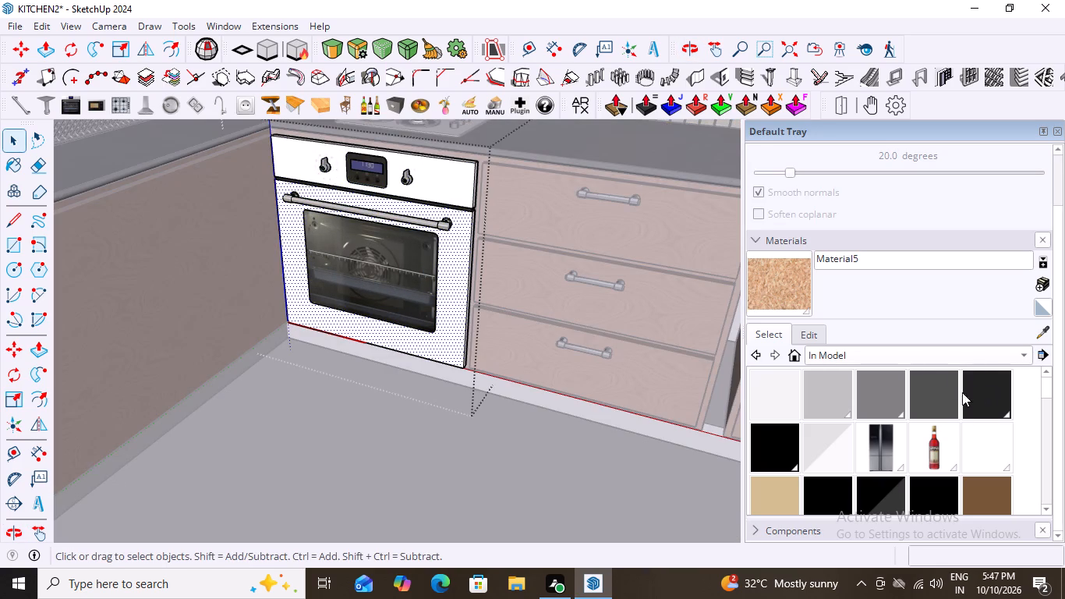
pyautogui.click(932, 390)
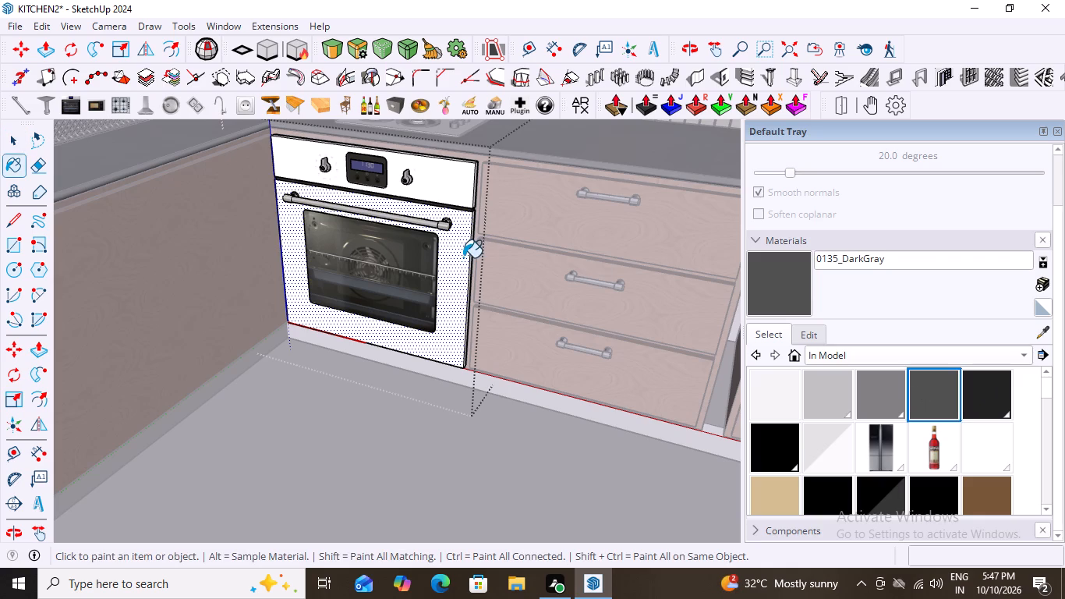
pyautogui.click(463, 257)
pyautogui.click(440, 185)
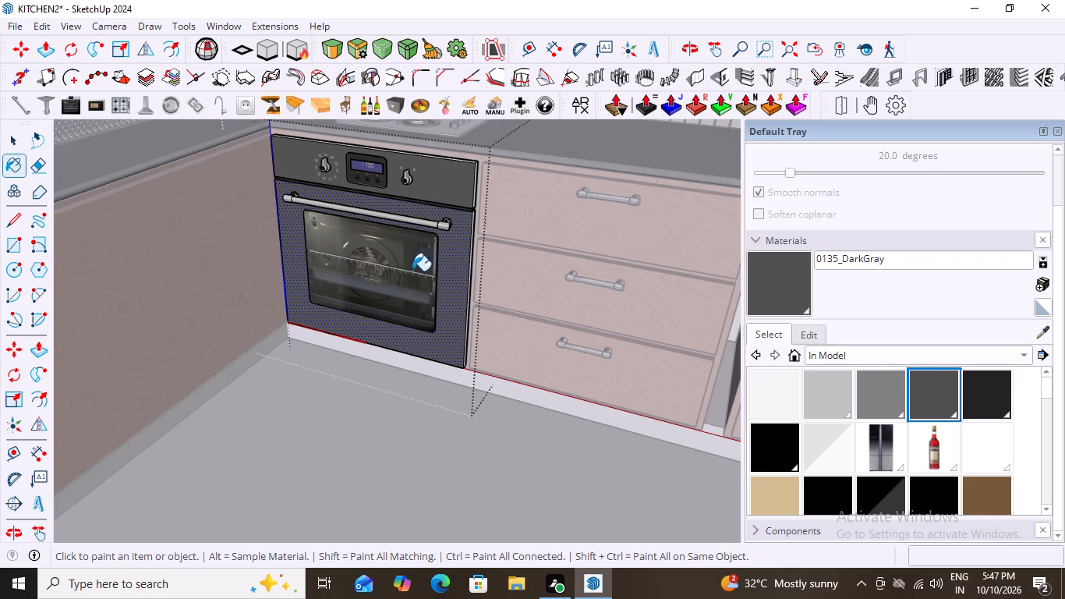
pyautogui.scroll(-13, 412, 276)
pyautogui.press('space')
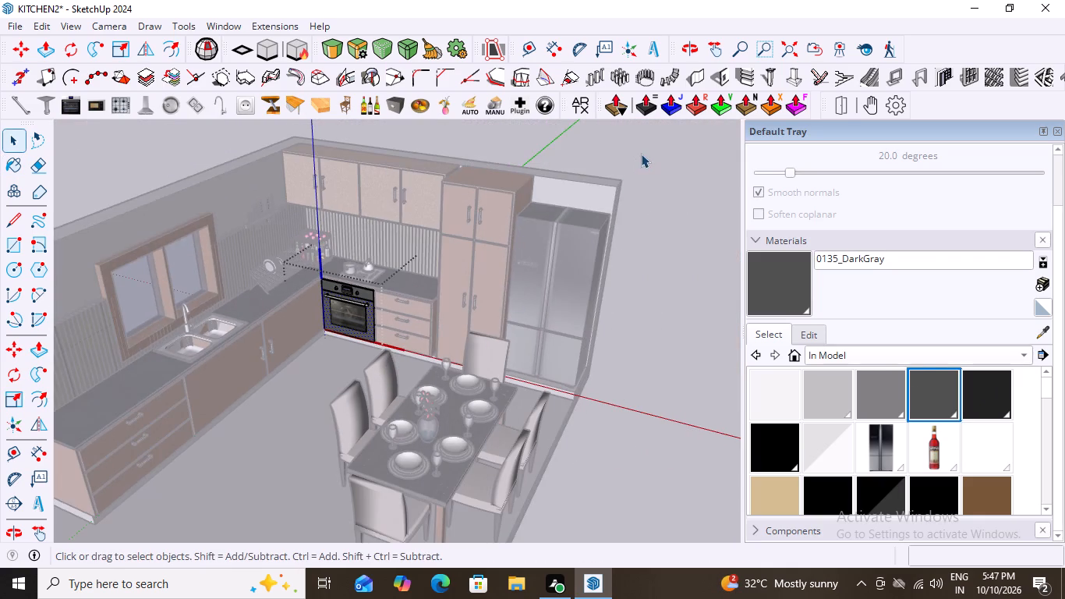
pyautogui.doubleClick(641, 154)
# Examine the recoloured oven against the drawers, worktop, cabinets, fridge and dining set, up close and from the overall view.
pyautogui.moveTo(434, 290); pyautogui.dragTo(426, 245, button='middle')
pyautogui.scroll(4, 352, 338)
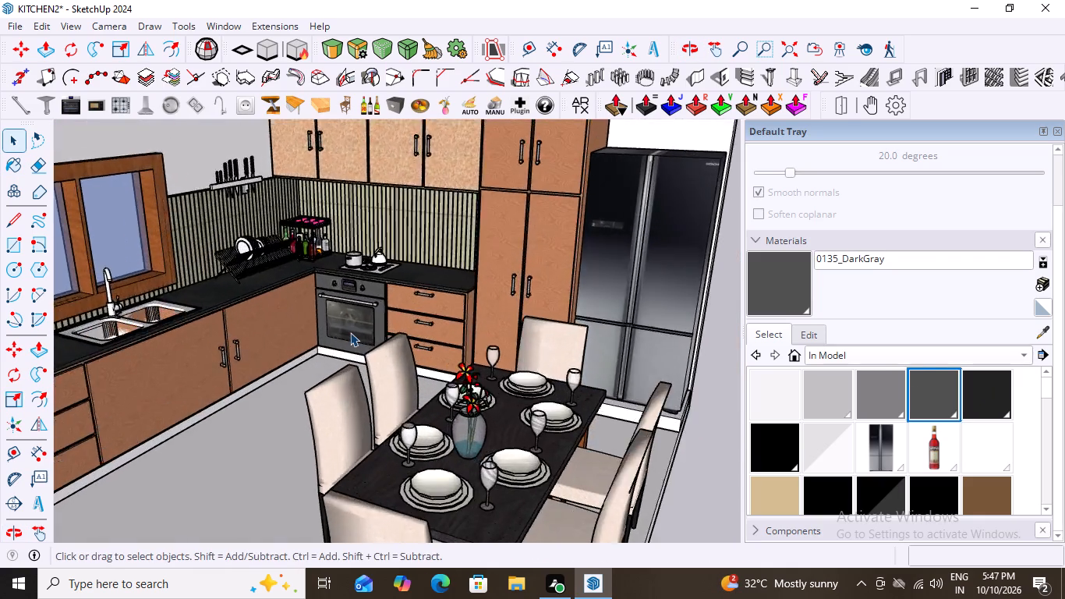
pyautogui.scroll(6, 350, 332)
pyautogui.scroll(5, 433, 318)
pyautogui.scroll(-12, 391, 320)
pyautogui.moveTo(408, 330); pyautogui.dragTo(370, 341, button='middle')
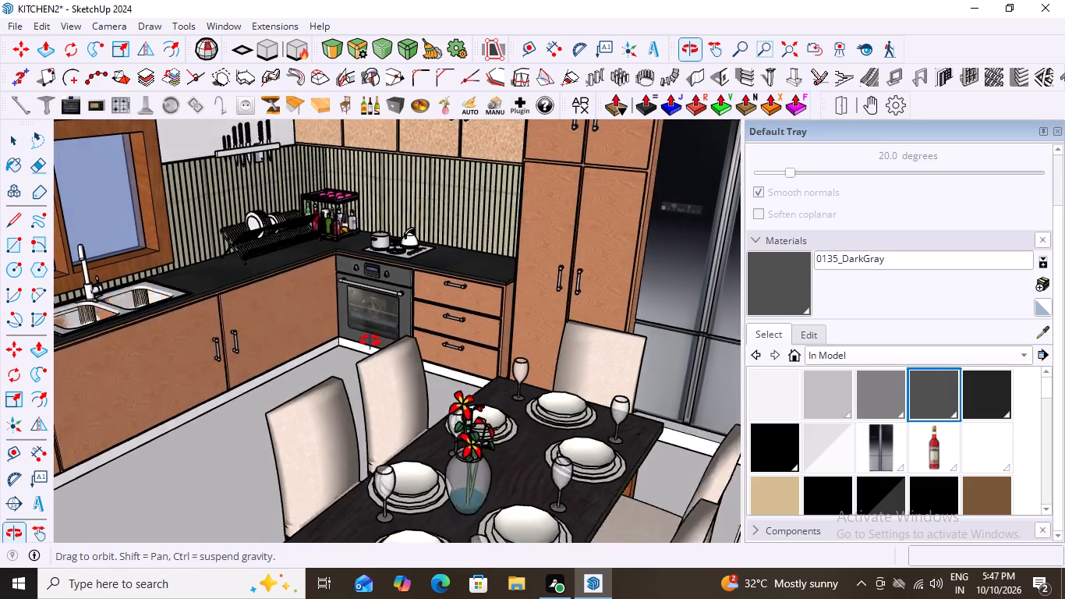
pyautogui.moveTo(370, 341); pyautogui.dragTo(370, 341, button='middle')
pyautogui.scroll(-6, 370, 341)
pyautogui.scroll(2, 315, 287)
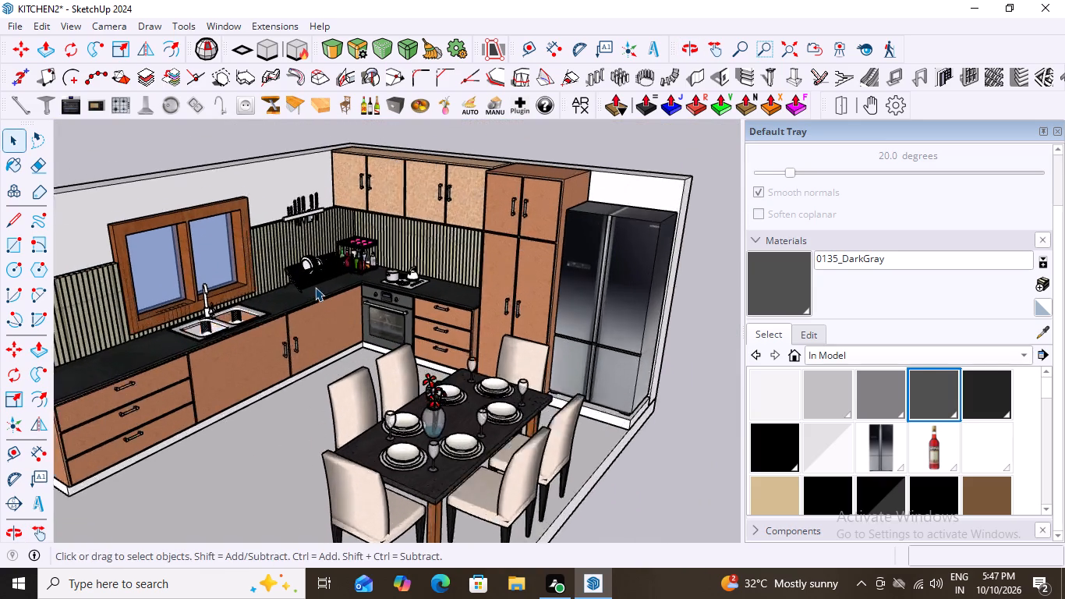
pyautogui.scroll(5, 315, 287)
pyautogui.moveTo(397, 354); pyautogui.dragTo(455, 363, button='middle')
pyautogui.scroll(3, 253, 276)
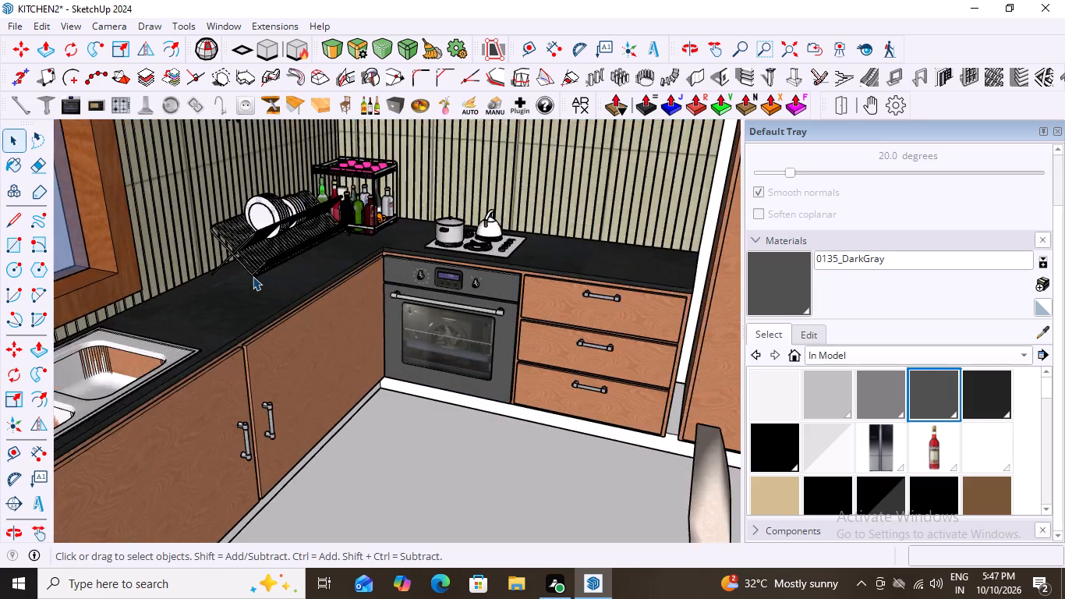
pyautogui.scroll(7, 253, 276)
pyautogui.scroll(-11, 372, 319)
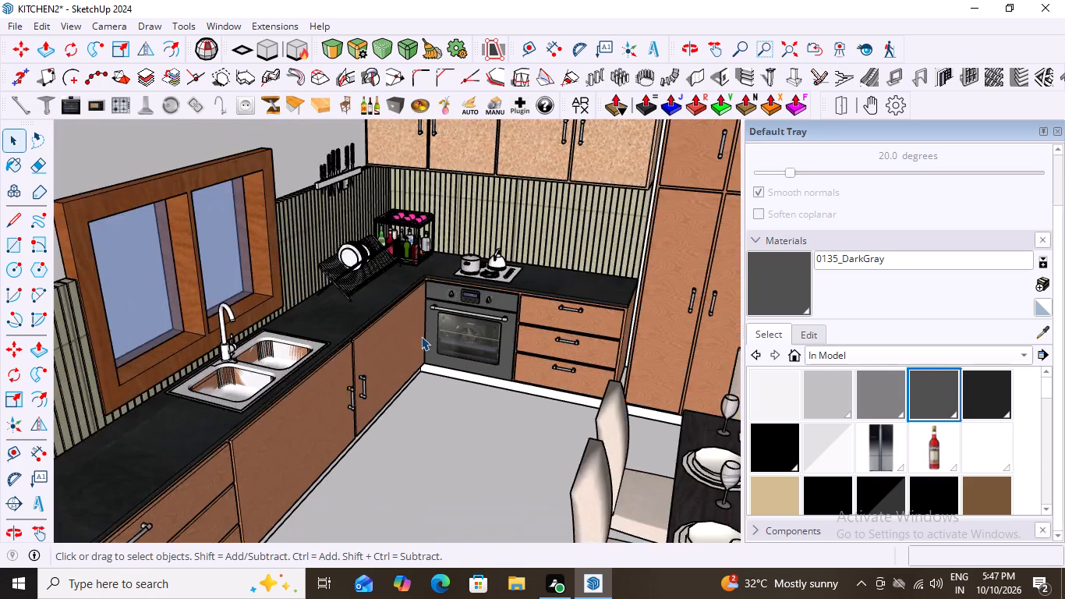
pyautogui.scroll(-10, 421, 336)
pyautogui.middleClick(406, 400)
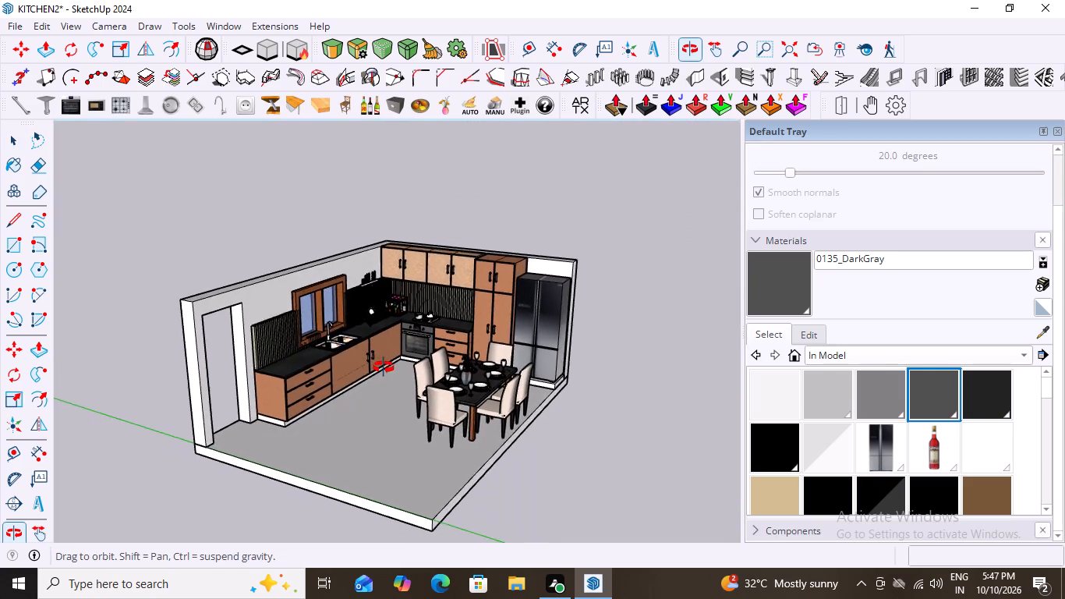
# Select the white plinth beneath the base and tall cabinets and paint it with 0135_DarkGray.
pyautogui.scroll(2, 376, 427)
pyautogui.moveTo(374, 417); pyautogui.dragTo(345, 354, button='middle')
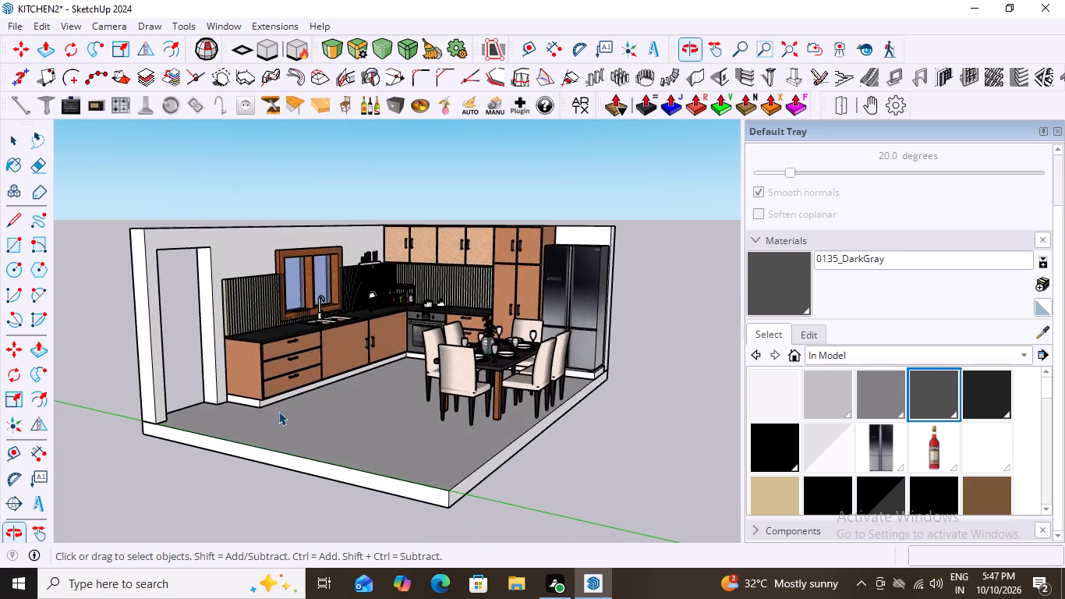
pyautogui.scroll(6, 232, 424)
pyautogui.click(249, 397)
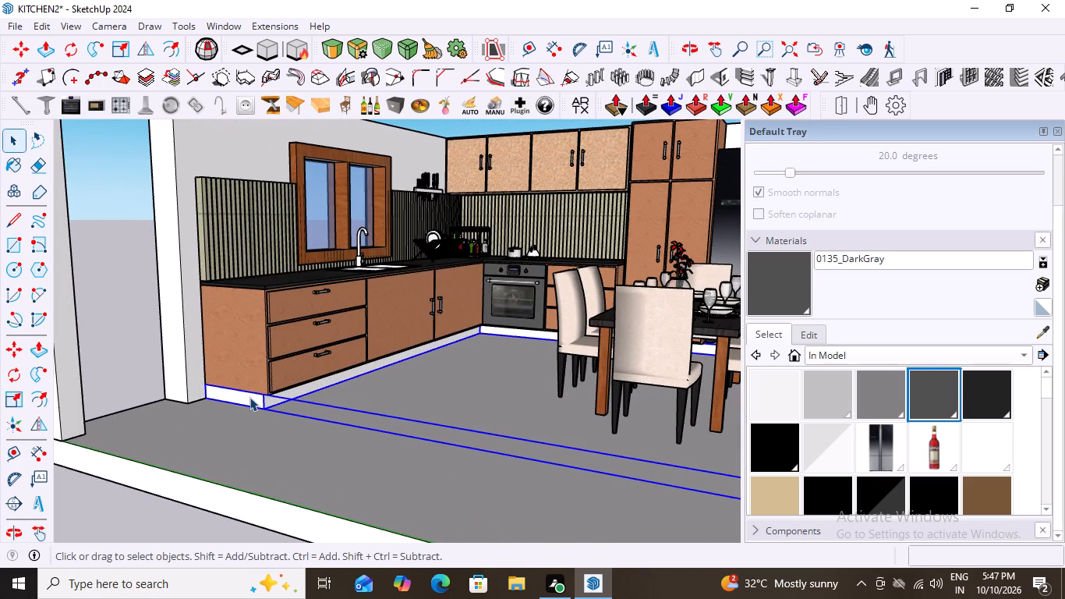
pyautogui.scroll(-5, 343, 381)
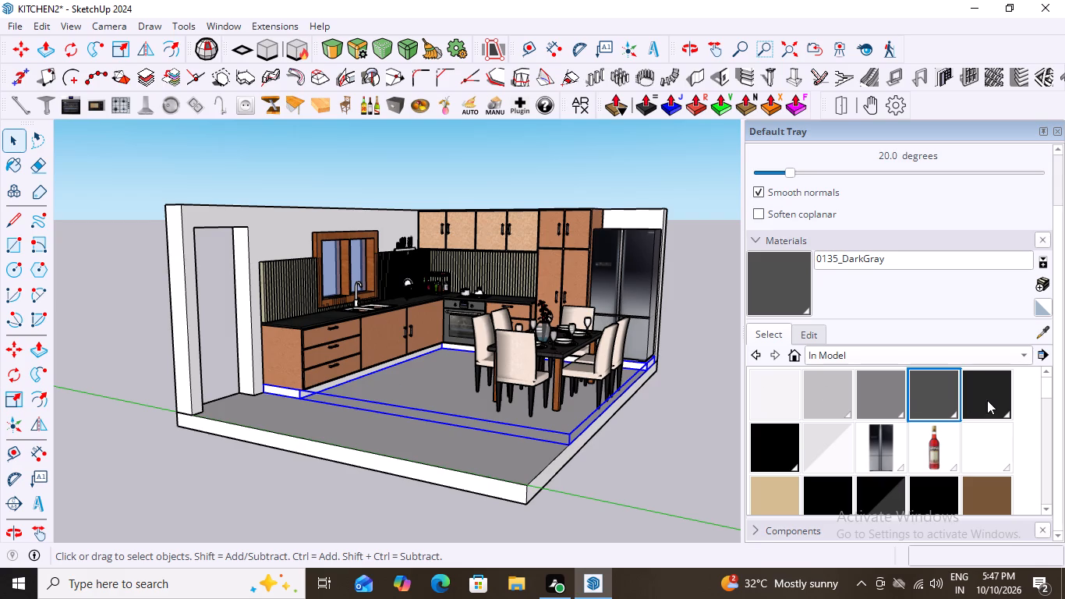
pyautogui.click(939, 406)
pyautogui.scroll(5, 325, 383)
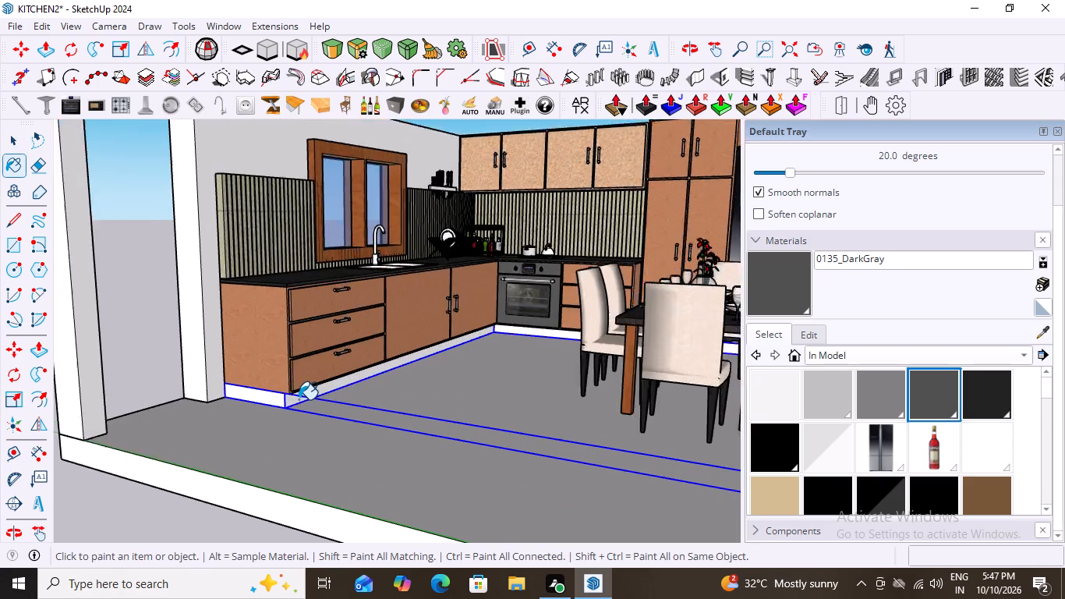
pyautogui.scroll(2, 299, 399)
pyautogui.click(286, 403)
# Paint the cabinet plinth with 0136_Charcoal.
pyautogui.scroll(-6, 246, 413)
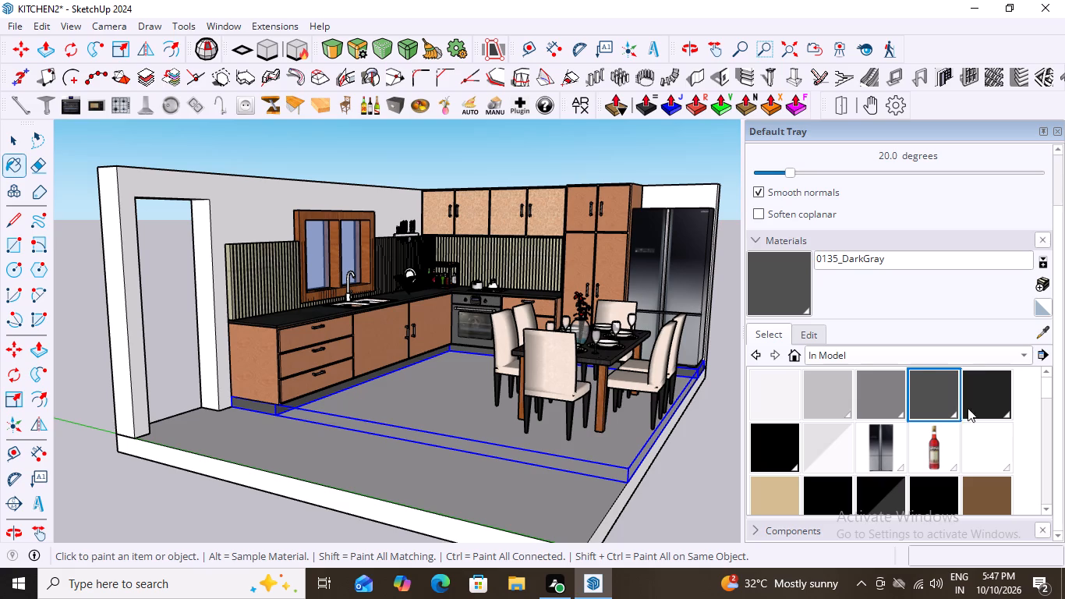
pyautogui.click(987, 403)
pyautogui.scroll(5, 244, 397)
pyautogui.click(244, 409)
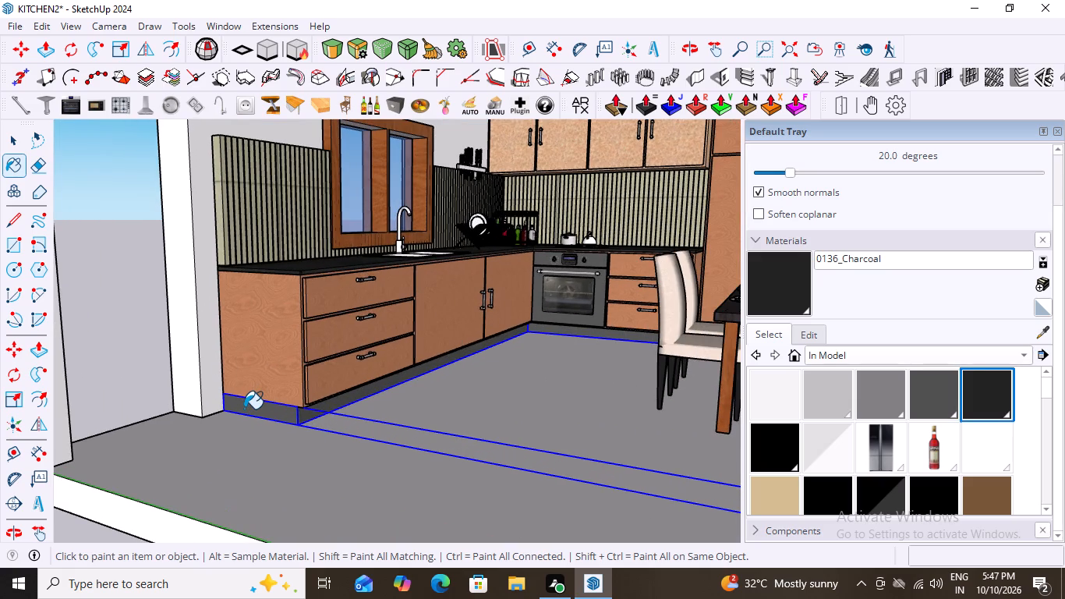
# Paint the cabinet plinth with Blacktop New from the Asphalt and Concrete material collection.
pyautogui.click(1025, 354)
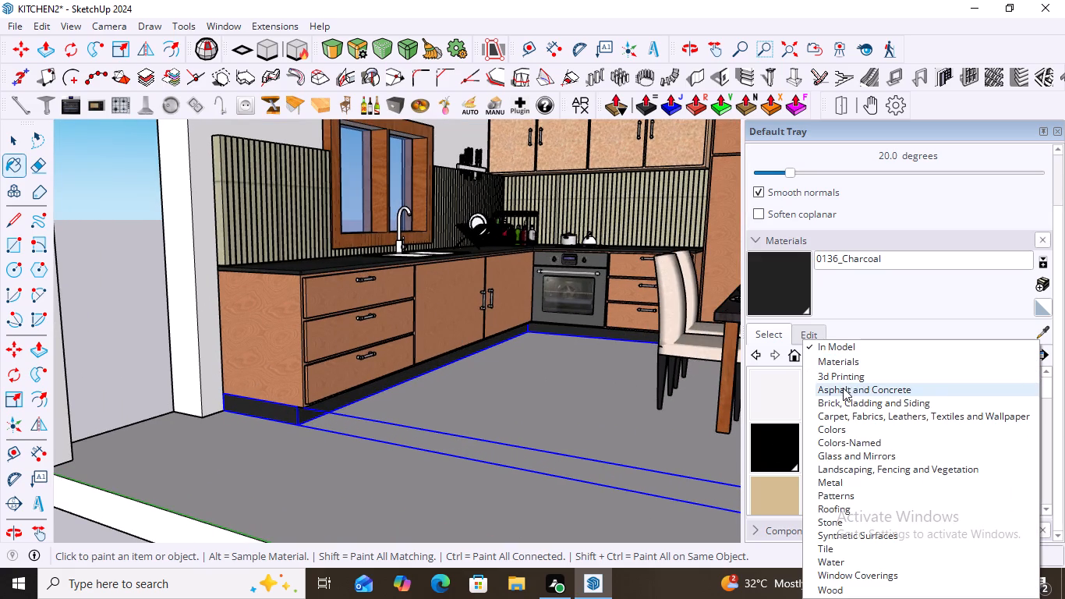
pyautogui.click(830, 404)
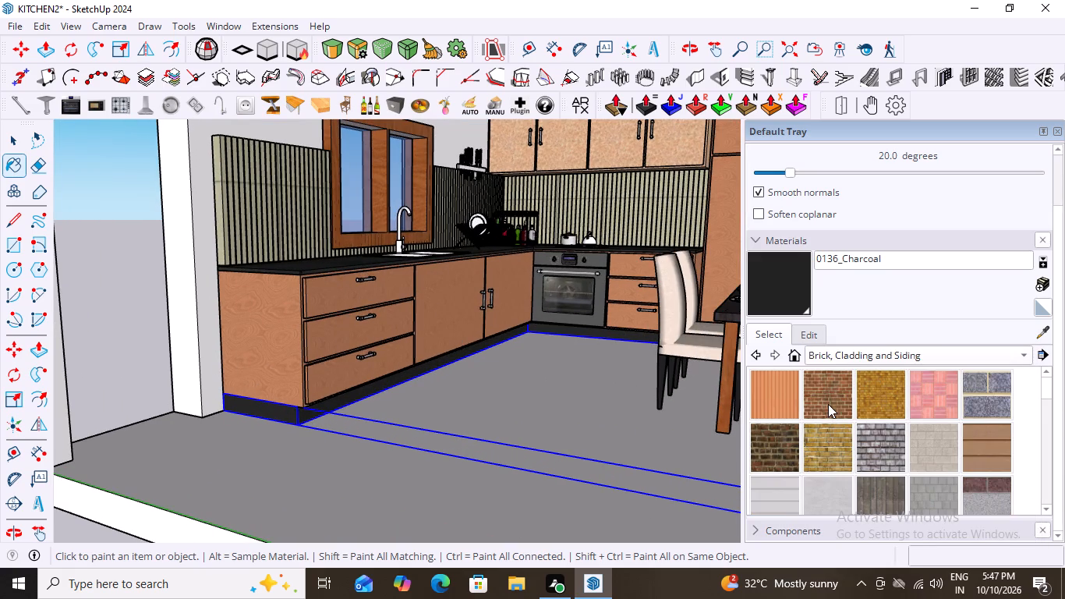
pyautogui.click(1024, 353)
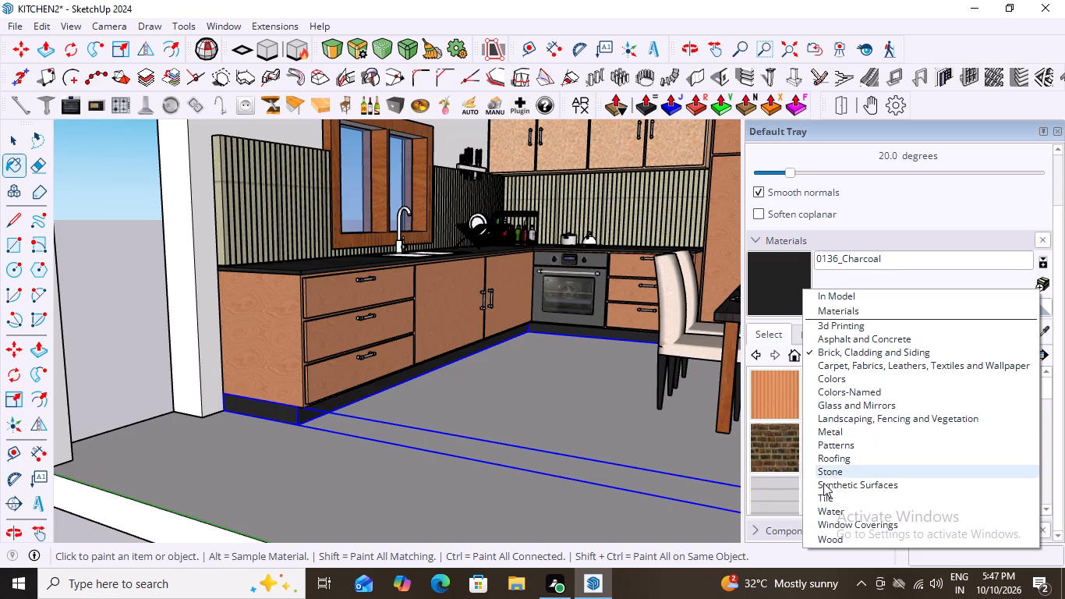
pyautogui.click(830, 341)
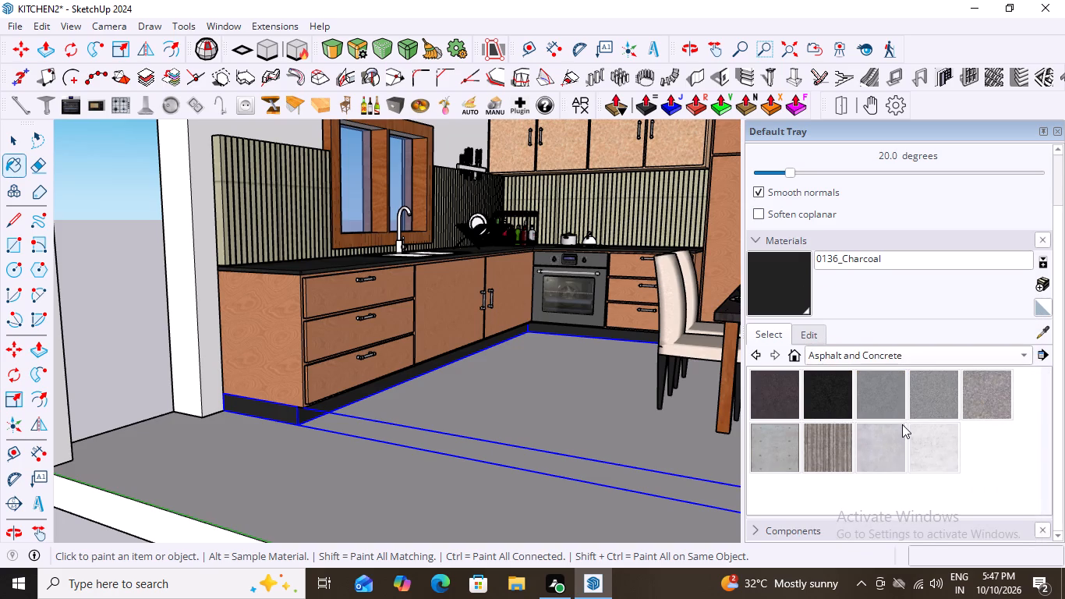
pyautogui.scroll(2, 902, 423)
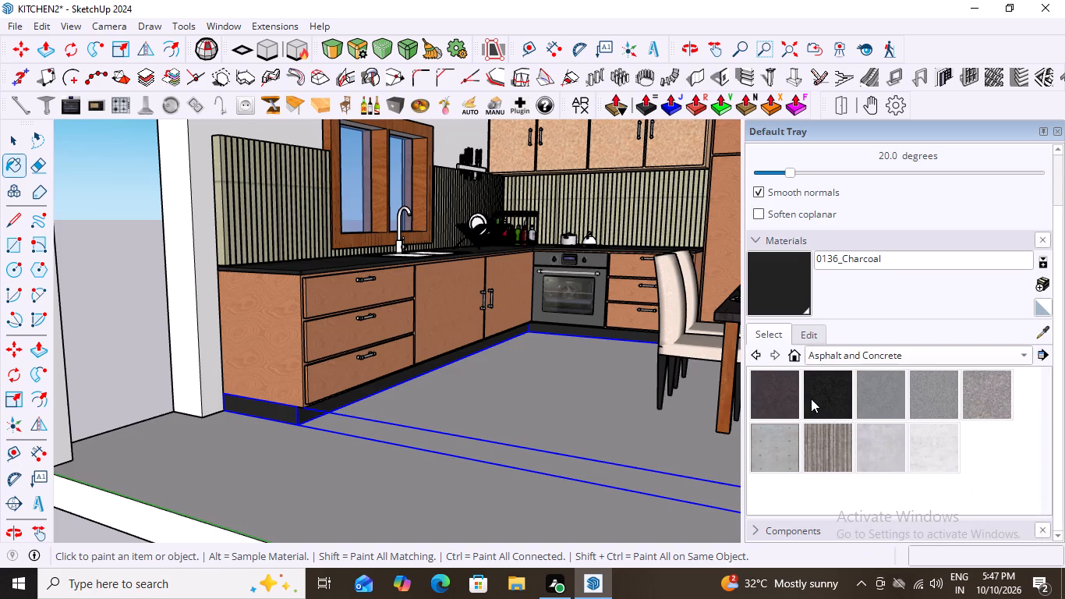
pyautogui.click(811, 399)
pyautogui.click(269, 411)
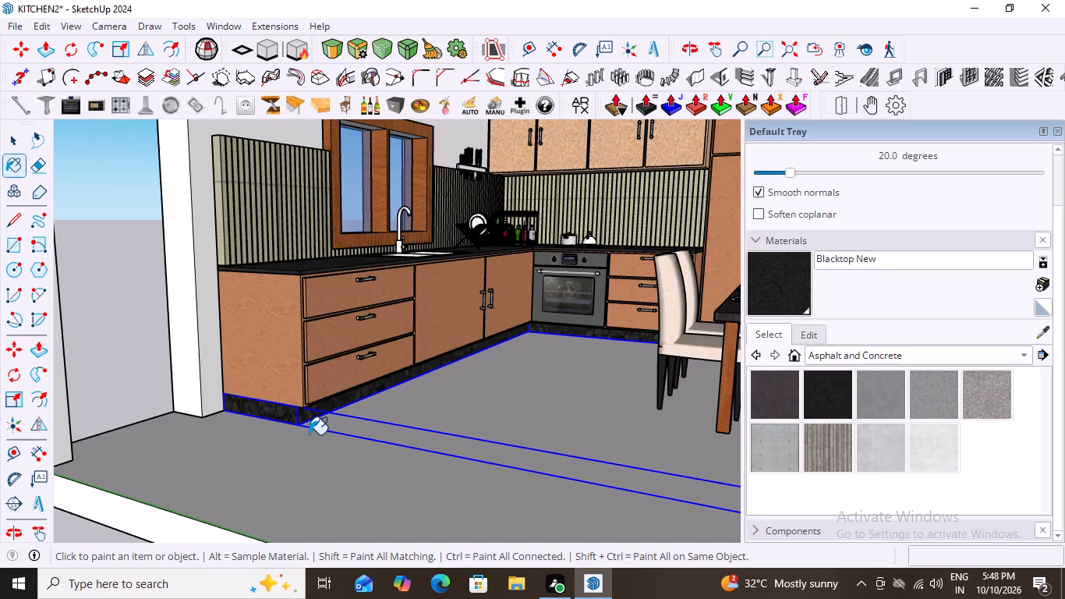
pyautogui.scroll(18, 286, 429)
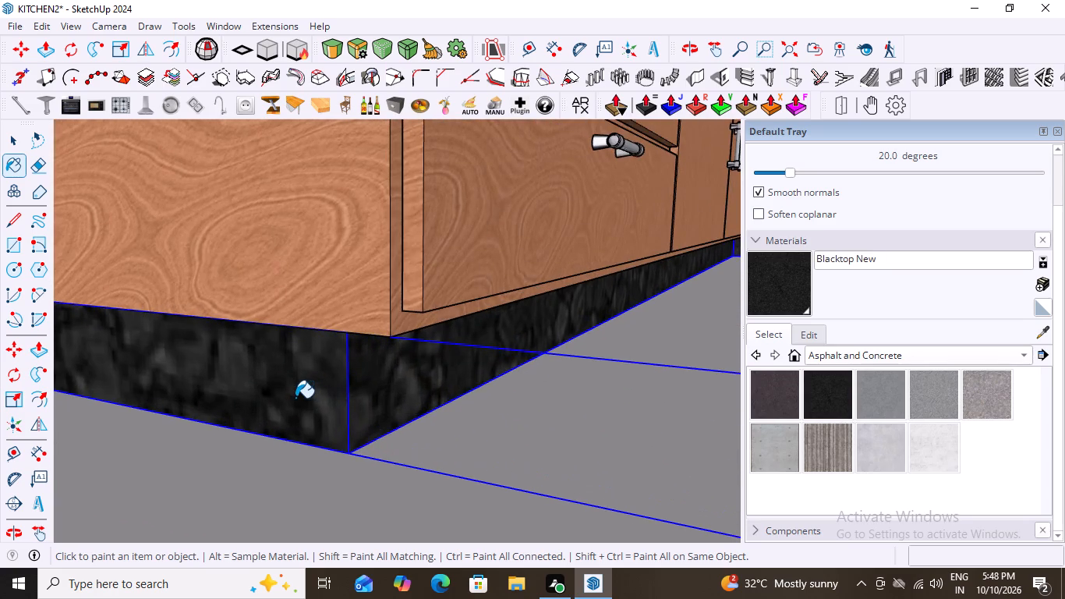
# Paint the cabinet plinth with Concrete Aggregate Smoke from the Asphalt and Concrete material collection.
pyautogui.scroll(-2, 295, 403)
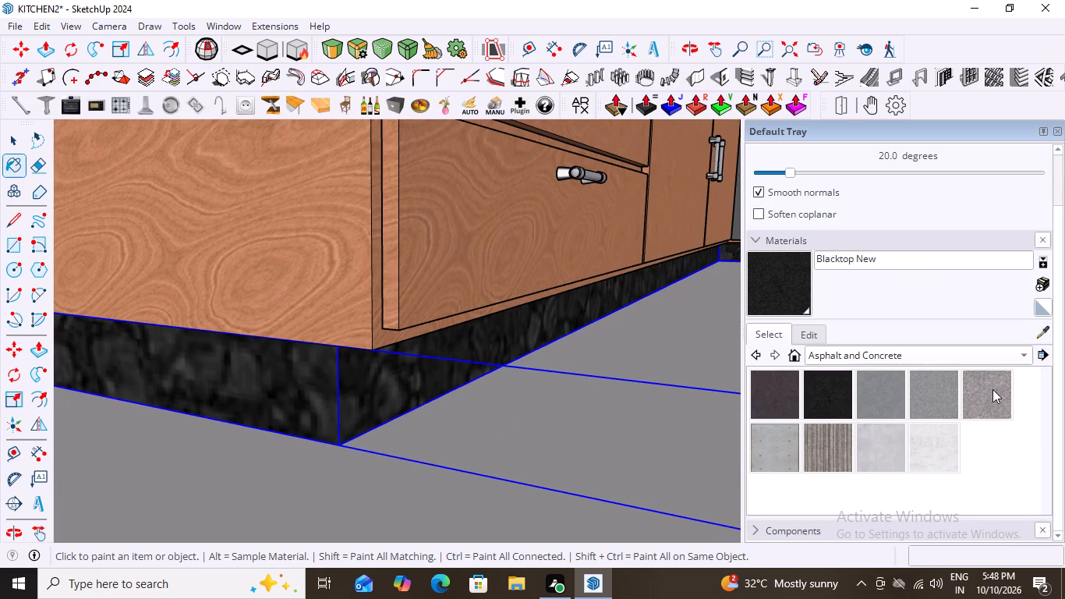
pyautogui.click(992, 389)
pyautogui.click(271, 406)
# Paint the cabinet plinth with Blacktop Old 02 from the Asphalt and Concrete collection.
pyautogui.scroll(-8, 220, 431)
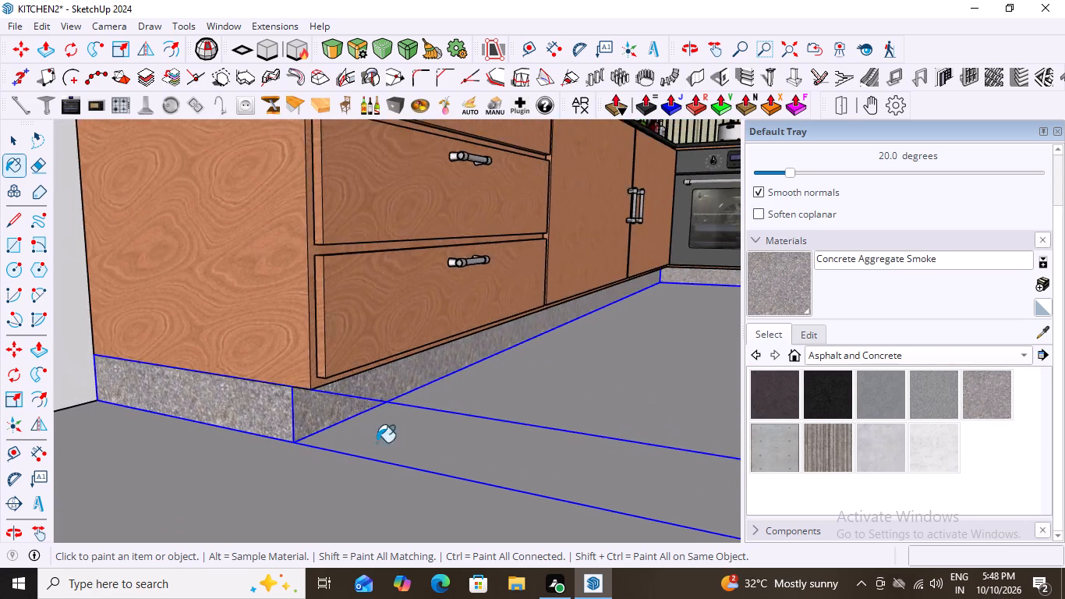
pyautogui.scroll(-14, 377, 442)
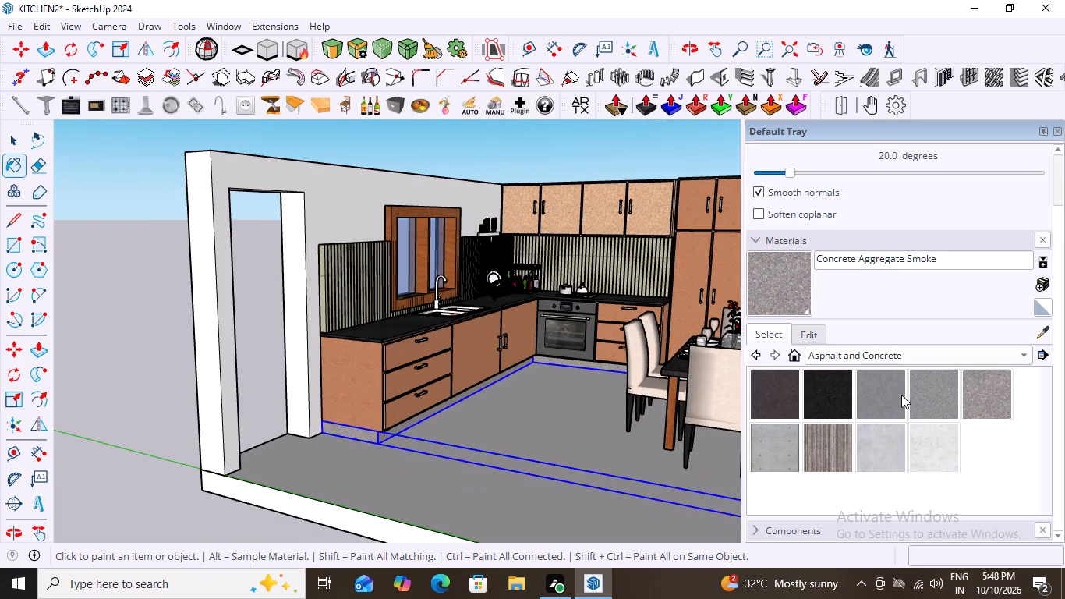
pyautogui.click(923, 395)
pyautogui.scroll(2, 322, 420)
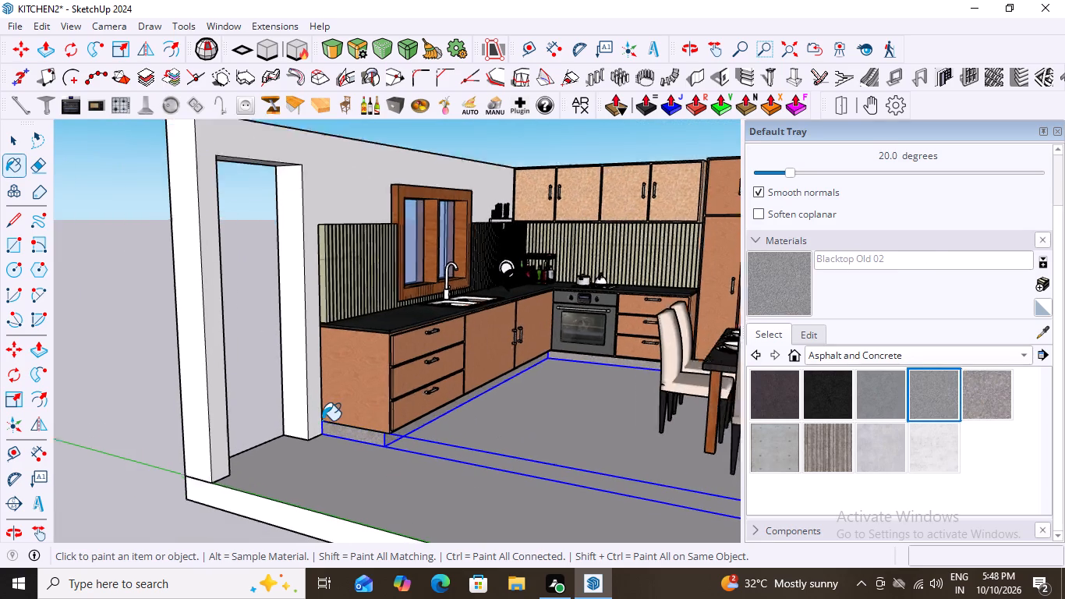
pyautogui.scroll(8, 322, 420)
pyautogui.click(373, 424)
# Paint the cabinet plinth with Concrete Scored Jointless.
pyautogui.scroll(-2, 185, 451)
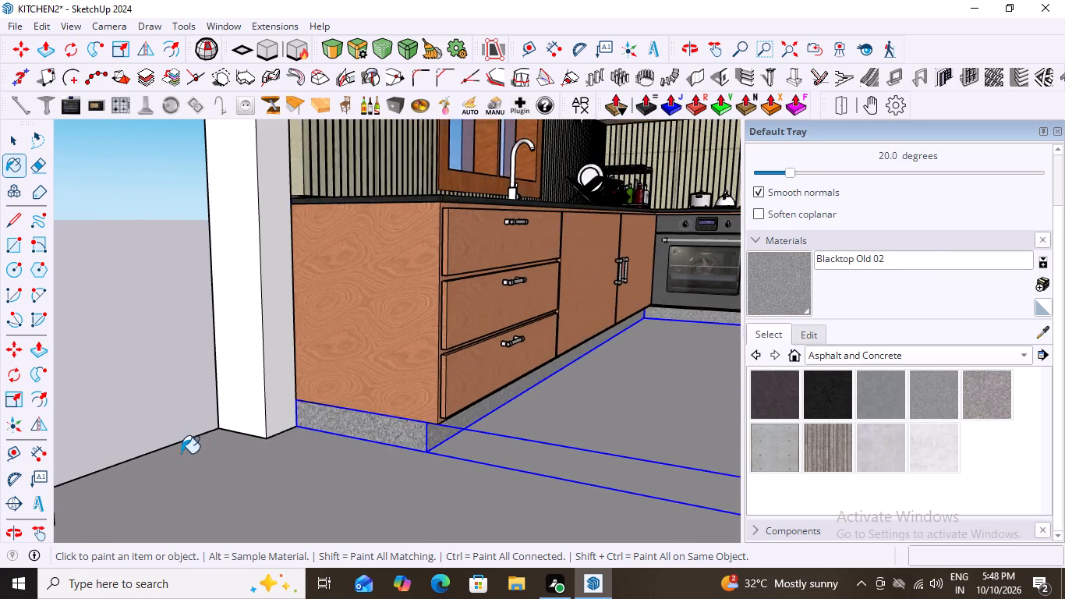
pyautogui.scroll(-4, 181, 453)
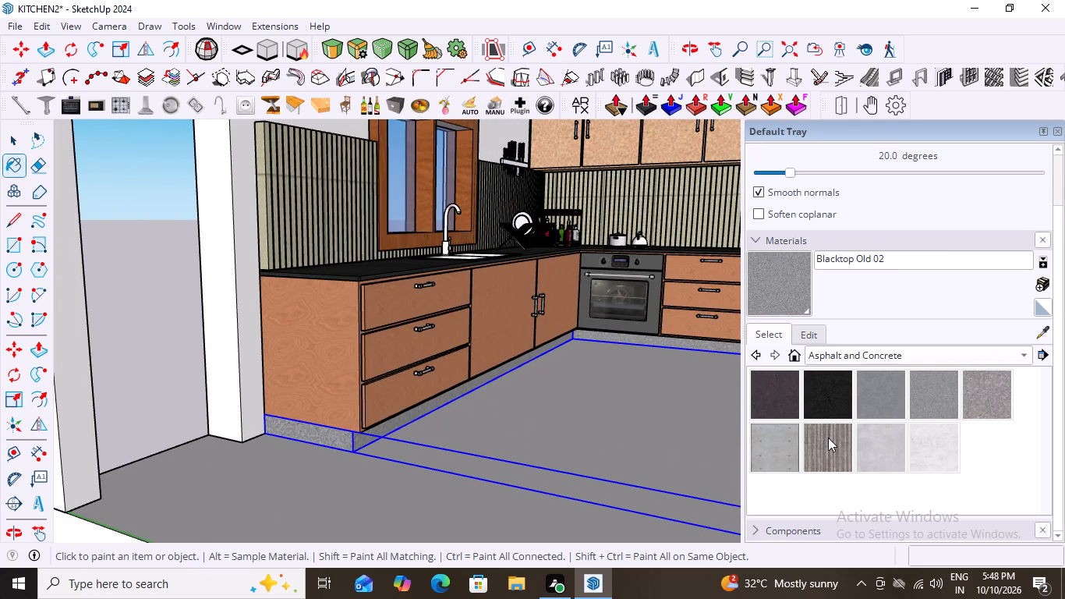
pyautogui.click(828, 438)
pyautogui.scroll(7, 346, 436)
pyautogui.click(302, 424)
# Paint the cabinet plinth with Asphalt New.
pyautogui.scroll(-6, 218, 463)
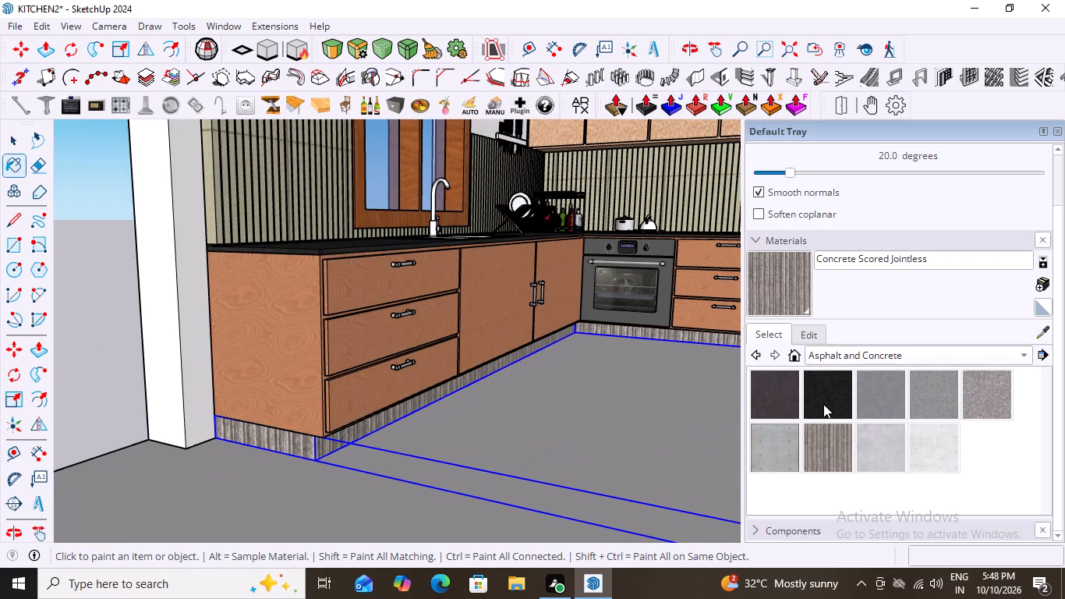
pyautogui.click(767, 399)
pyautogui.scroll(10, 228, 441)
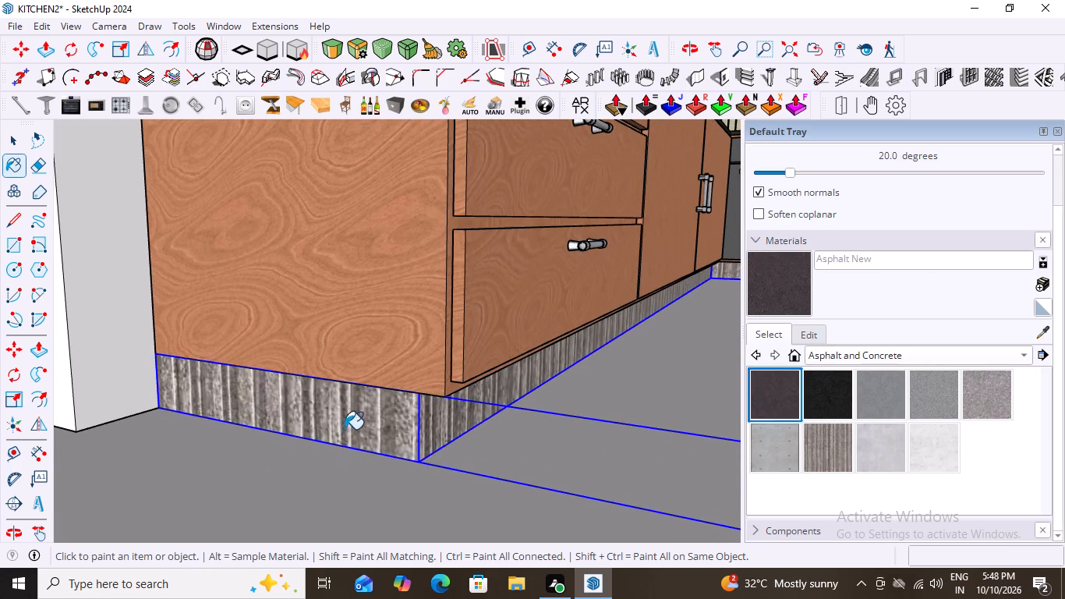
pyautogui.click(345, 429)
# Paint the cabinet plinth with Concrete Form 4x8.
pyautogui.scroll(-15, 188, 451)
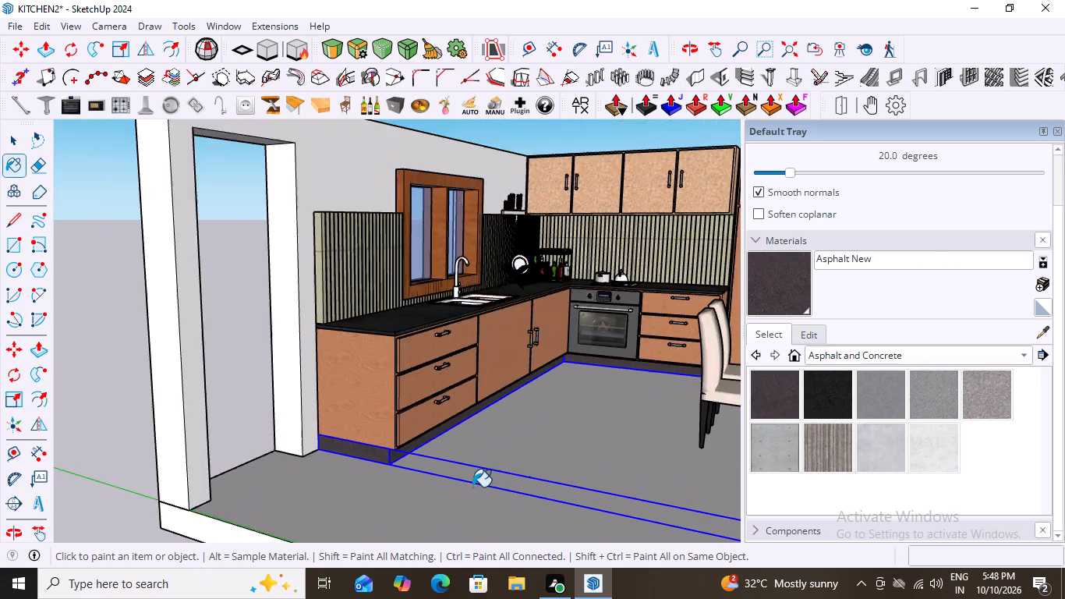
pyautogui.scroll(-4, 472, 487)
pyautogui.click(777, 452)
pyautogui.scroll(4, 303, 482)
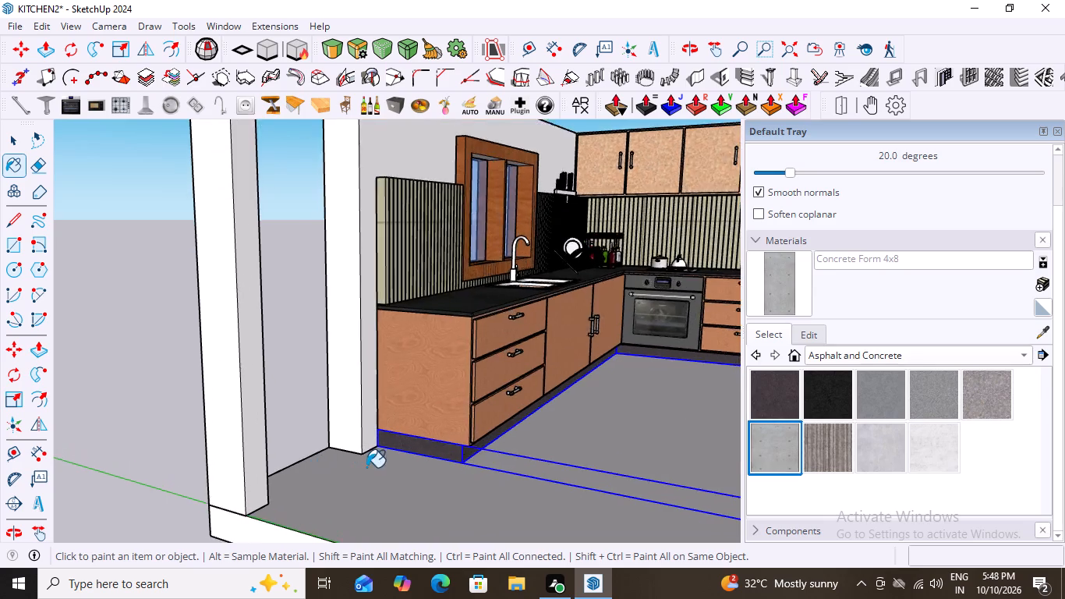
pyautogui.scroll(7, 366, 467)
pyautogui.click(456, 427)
# Examine the repainted plinth against the wood base cabinets, up close at the corner and from the overall kitchen view.
pyautogui.scroll(5, 457, 451)
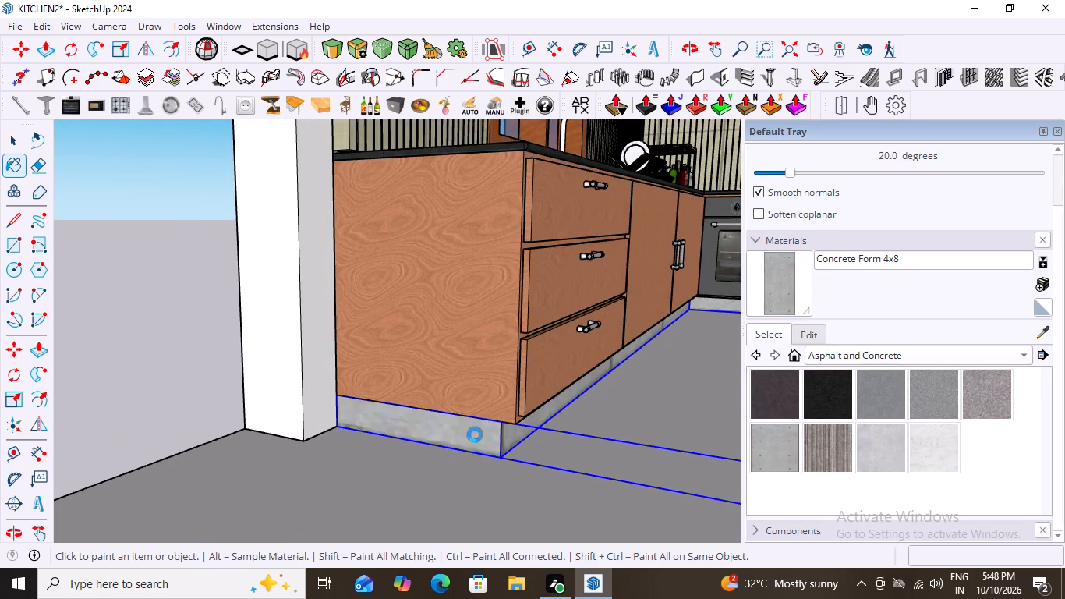
pyautogui.scroll(5, 475, 434)
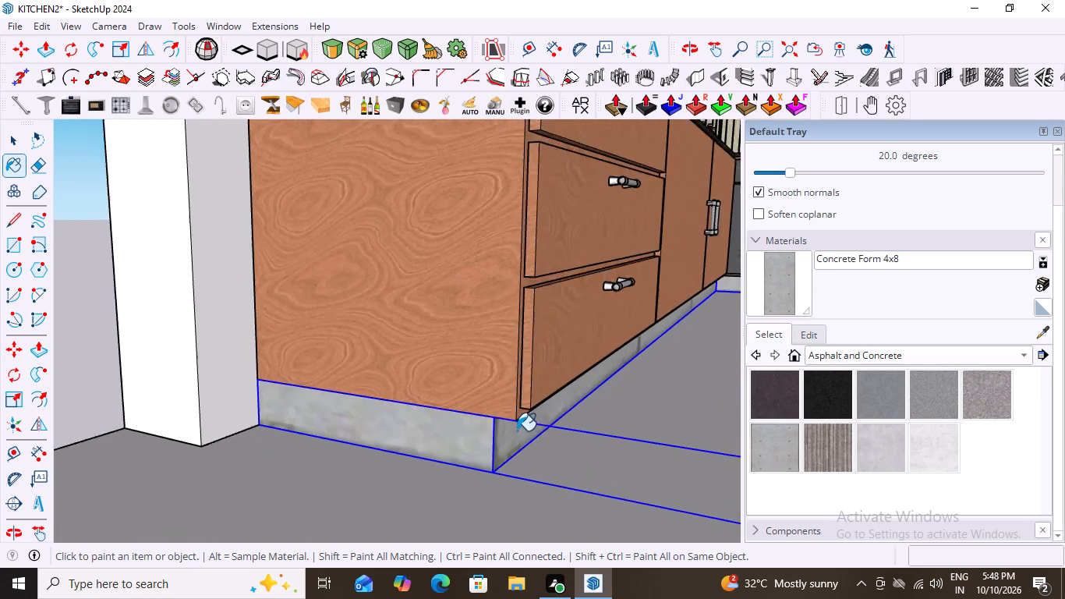
pyautogui.scroll(15, 517, 431)
pyautogui.scroll(-11, 271, 415)
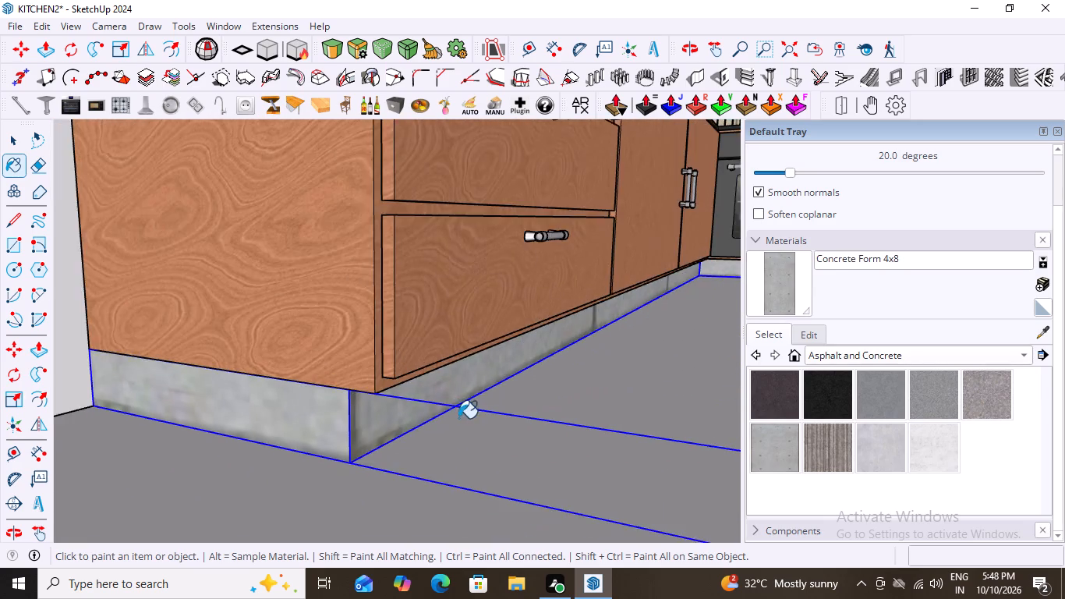
pyautogui.scroll(-20, 458, 418)
pyautogui.moveTo(329, 459); pyautogui.dragTo(358, 478, button='middle')
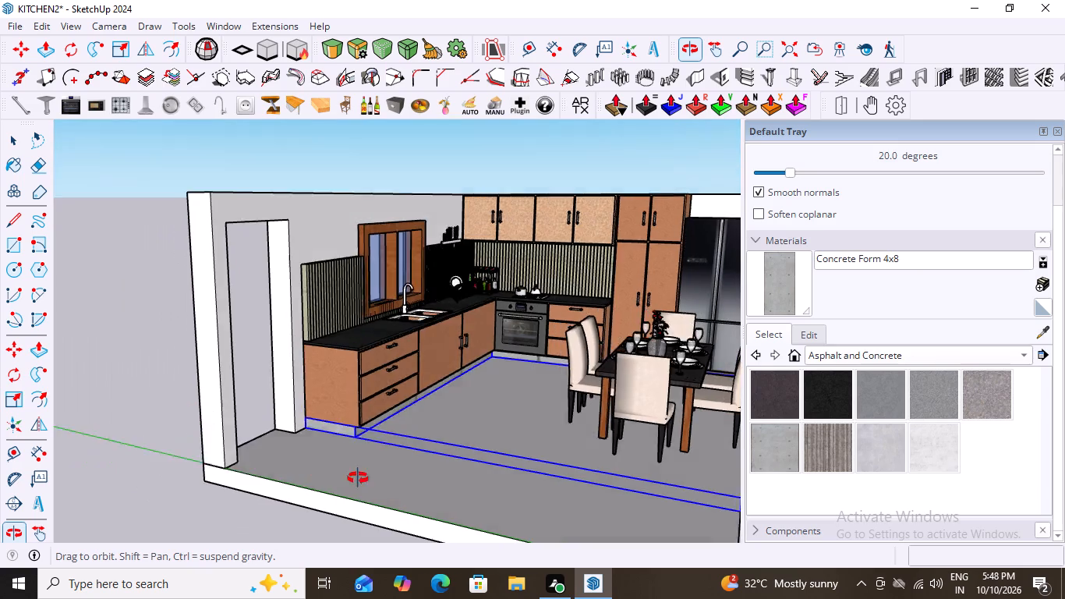
pyautogui.moveTo(358, 478); pyautogui.dragTo(348, 475, button='middle')
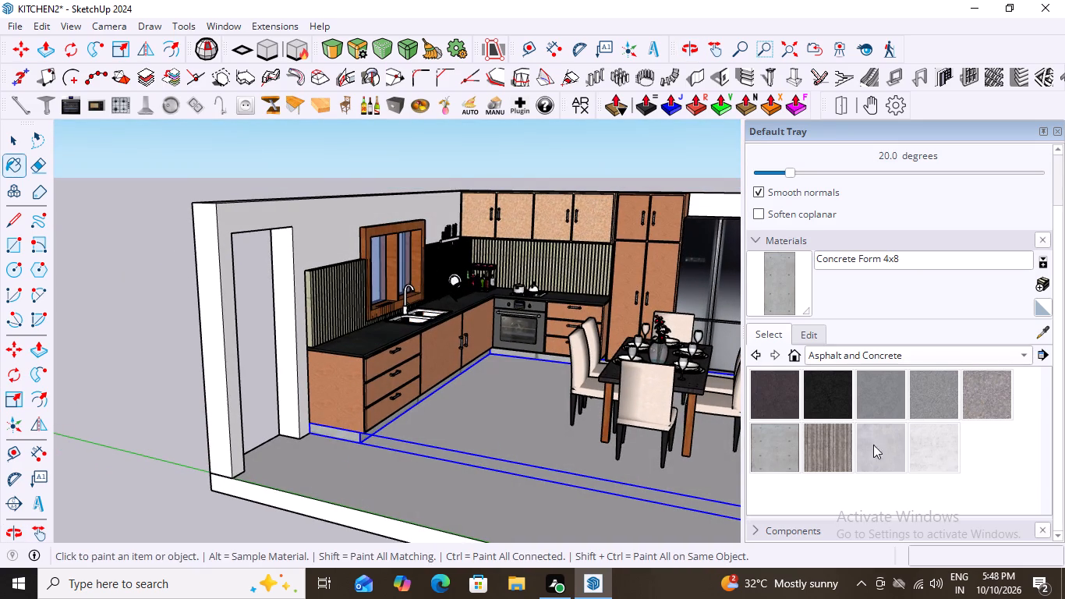
pyautogui.scroll(-3, 925, 452)
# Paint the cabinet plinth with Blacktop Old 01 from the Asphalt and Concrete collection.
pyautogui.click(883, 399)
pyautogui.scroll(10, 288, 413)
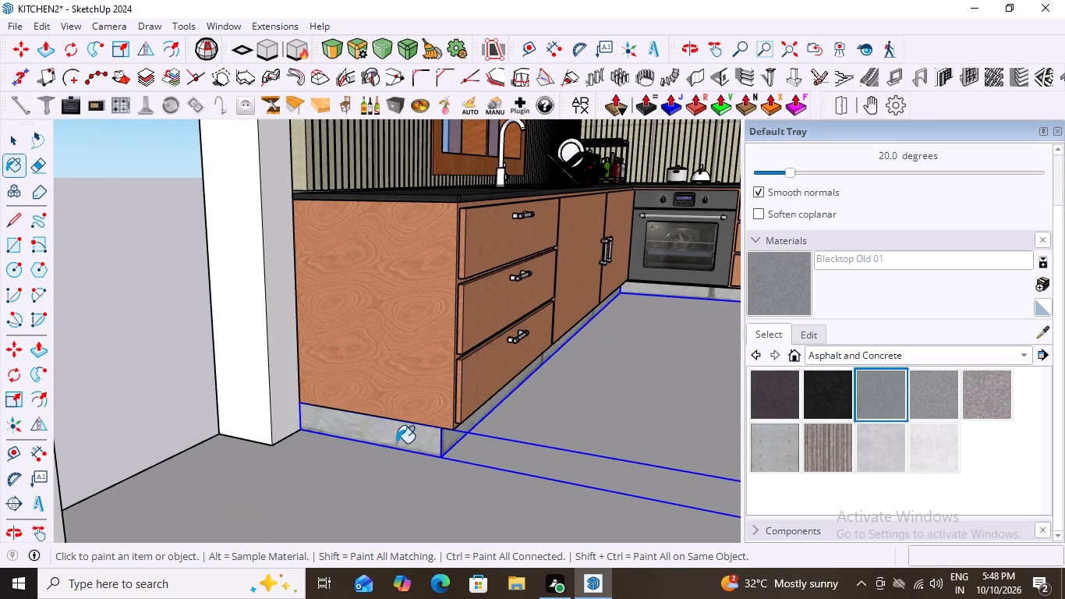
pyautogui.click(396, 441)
# Deselect the plinth and examine its new material against the floor, cabinets and dining set from several angles.
pyautogui.scroll(-16, 218, 450)
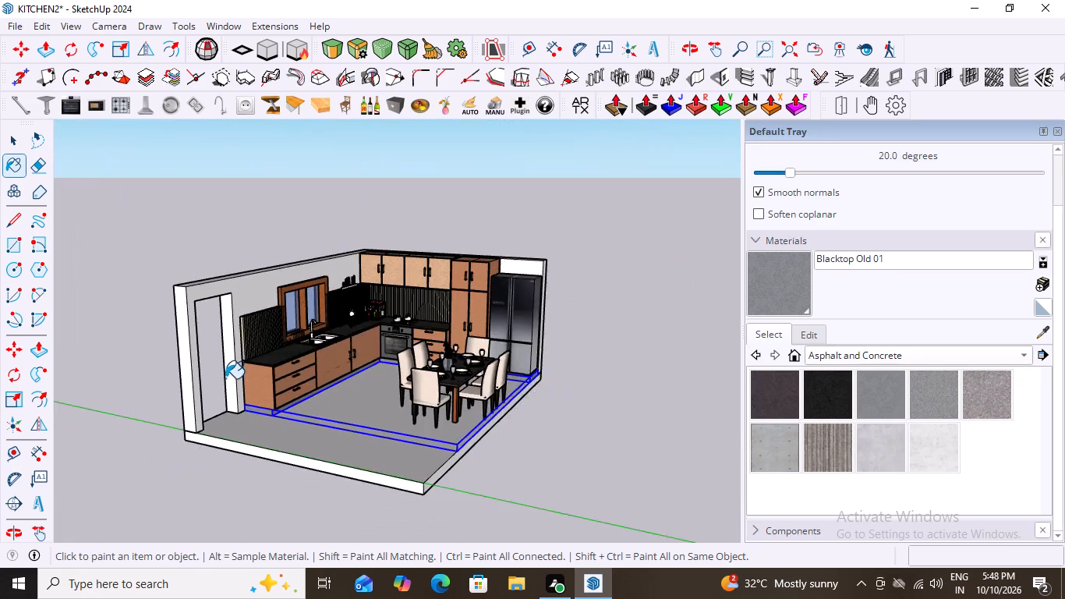
pyautogui.scroll(-3, 225, 378)
pyautogui.press('space')
pyautogui.click(599, 420)
pyautogui.click(587, 418)
pyautogui.moveTo(331, 419); pyautogui.dragTo(299, 358, button='middle')
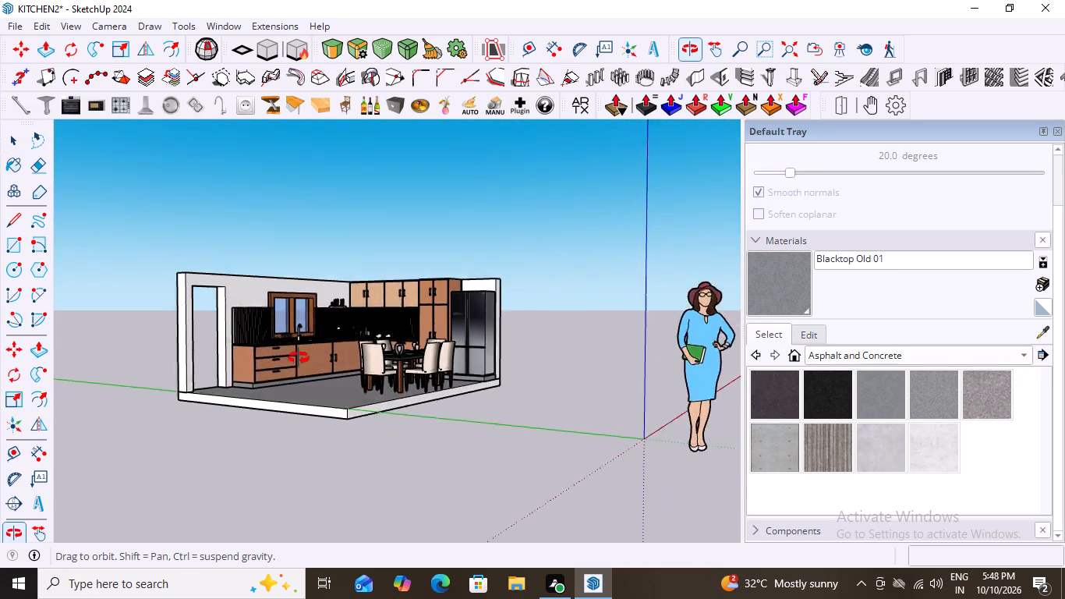
pyautogui.moveTo(299, 358); pyautogui.dragTo(323, 384, button='middle')
pyautogui.scroll(12, 291, 392)
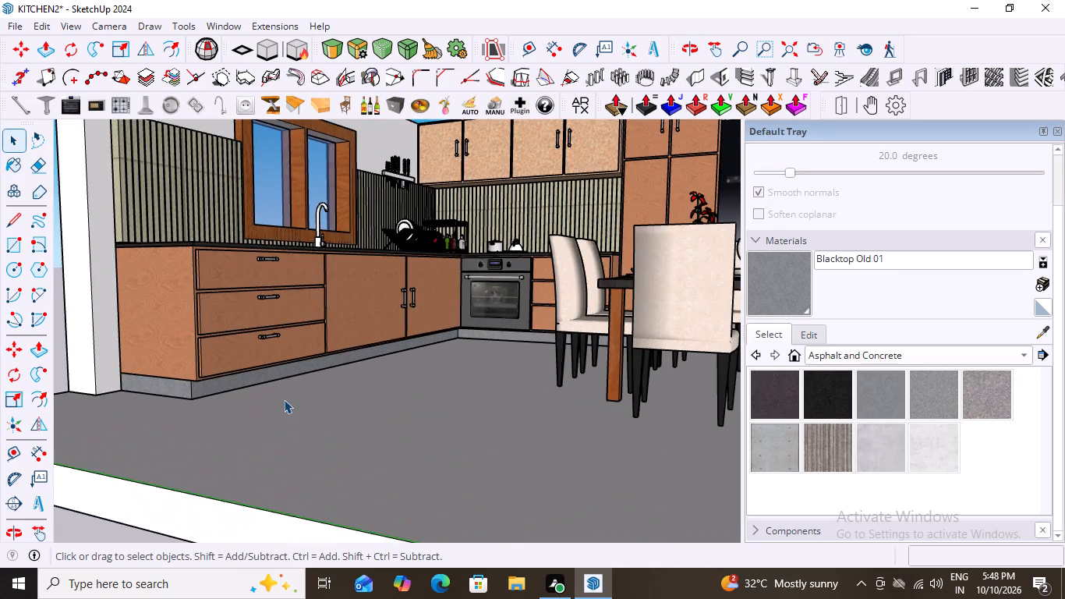
pyautogui.scroll(-4, 284, 399)
pyautogui.moveTo(284, 399); pyautogui.dragTo(278, 441, button='middle')
# Undo all the trial materials painted on the cabinet plinth, back to its original plain white.
pyautogui.hotkey('ctrl', 'z')
pyautogui.hotkey('ctrl', 'z')
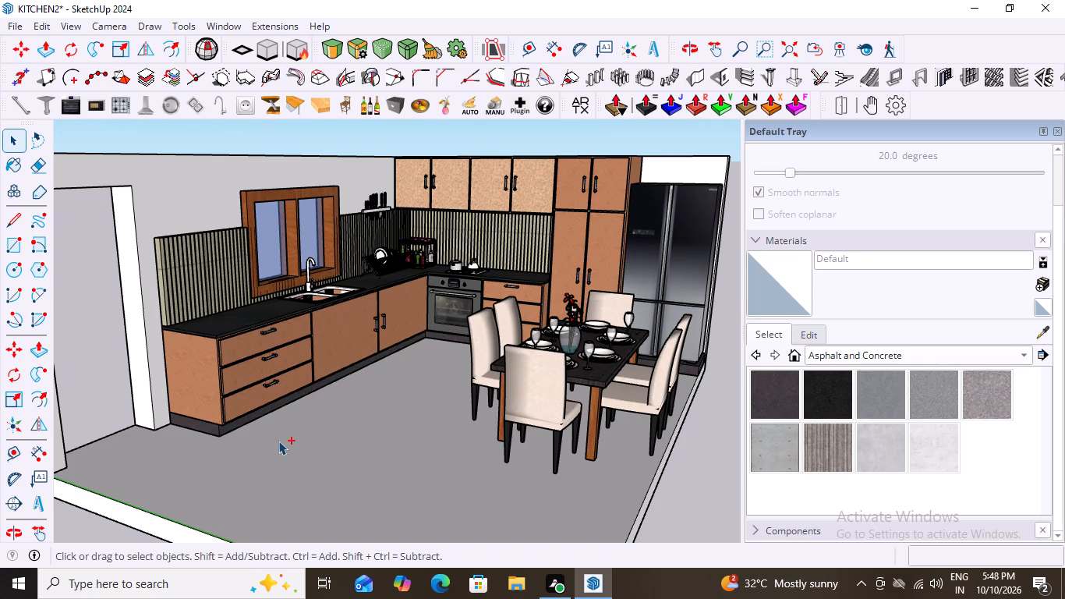
pyautogui.hotkey('ctrl', 'z')
pyautogui.hotkey('ctrl', 'z')
pyautogui.hotkey('ctrl', 'z')
pyautogui.hotkey('ctrl', 'z')
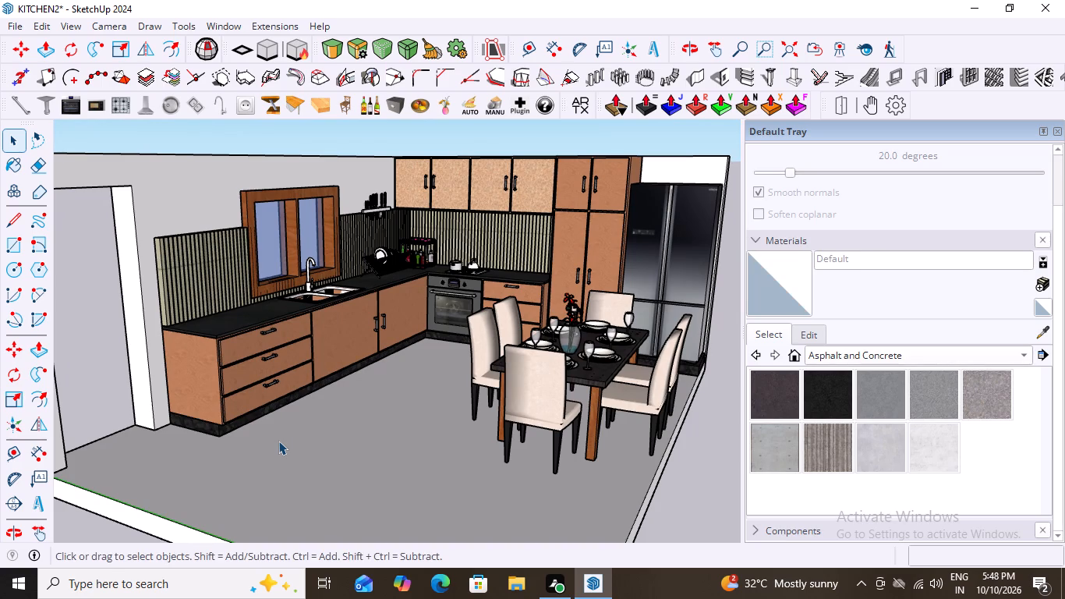
pyautogui.hotkey('ctrl', 'z')
pyautogui.hotkey('ctrl', 'z')
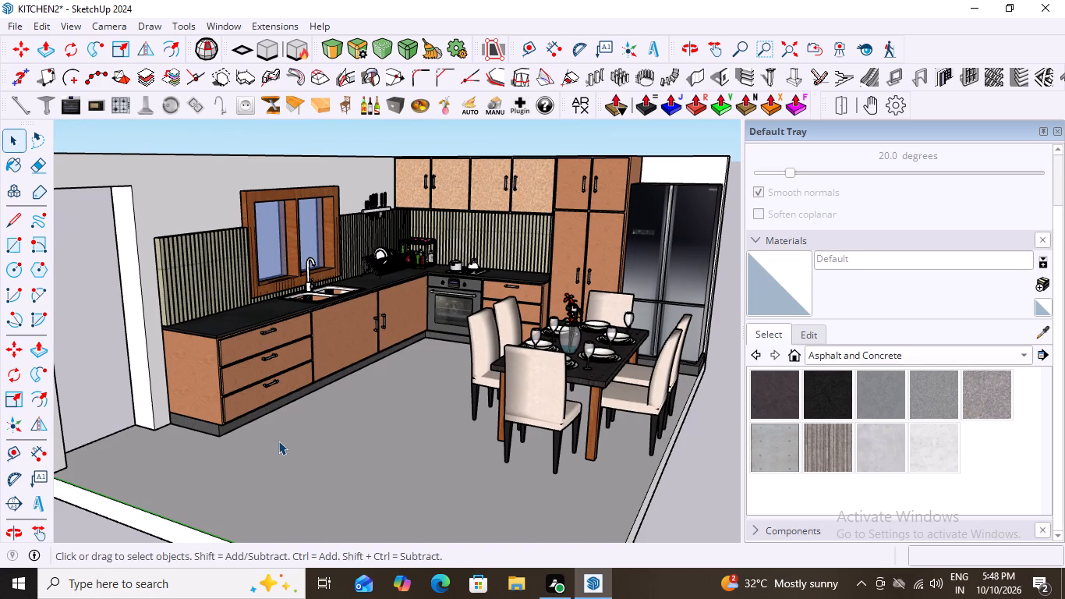
pyautogui.hotkey('ctrl', 'z')
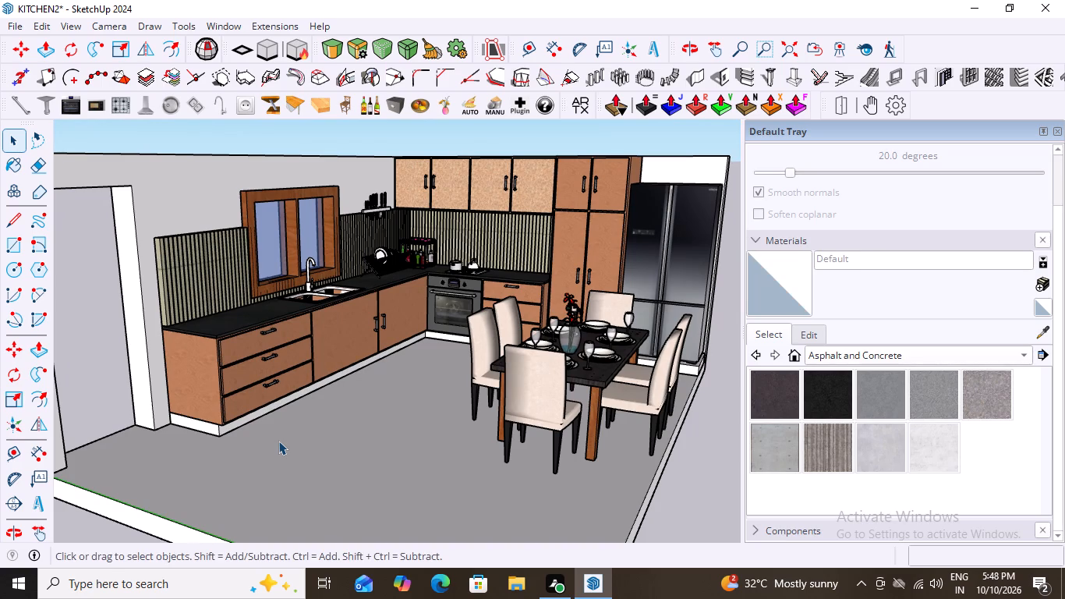
# Examine the whole kitchen from several angles and distances, including the plinth, cabinets, fridge, dining set, worktop and sink.
pyautogui.scroll(-6, 278, 441)
pyautogui.press('space')
pyautogui.moveTo(654, 296); pyautogui.dragTo(656, 287)
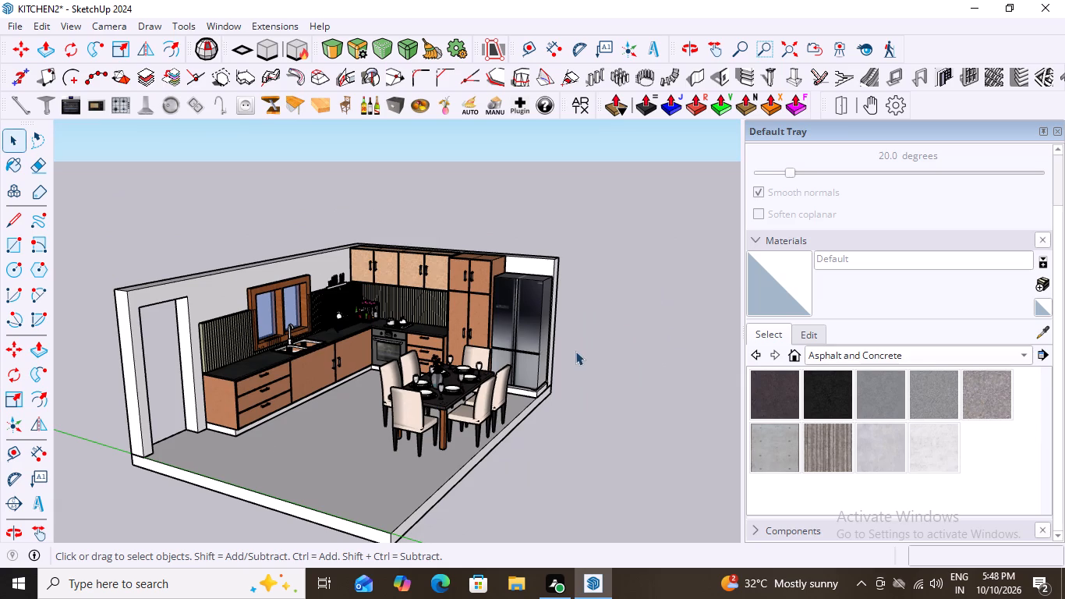
pyautogui.moveTo(497, 387); pyautogui.dragTo(422, 368, button='middle')
pyautogui.scroll(1, 422, 368)
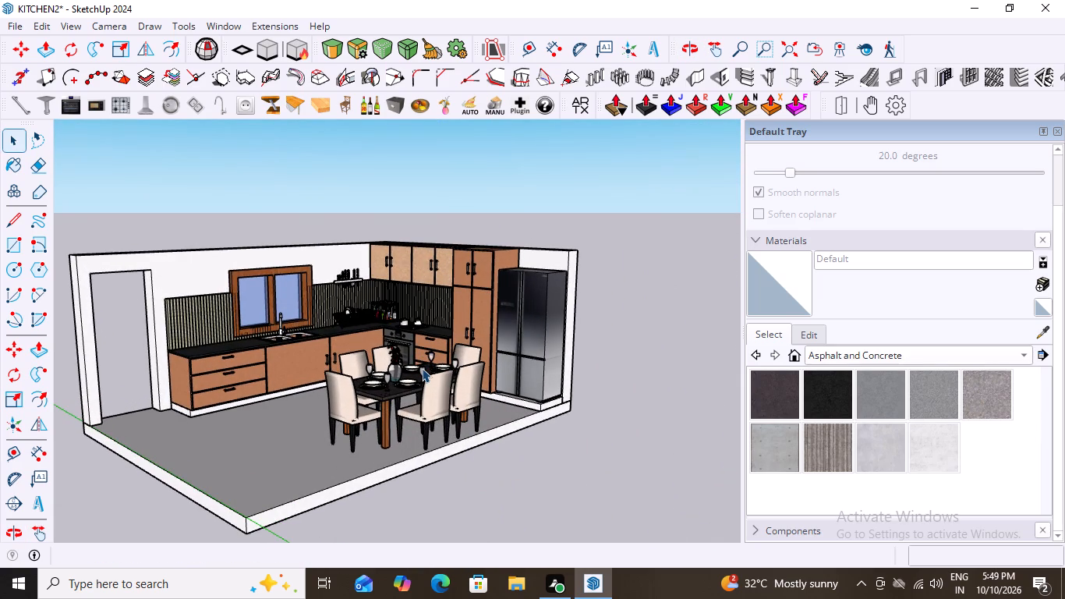
pyautogui.moveTo(341, 425); pyautogui.dragTo(403, 437, button='middle')
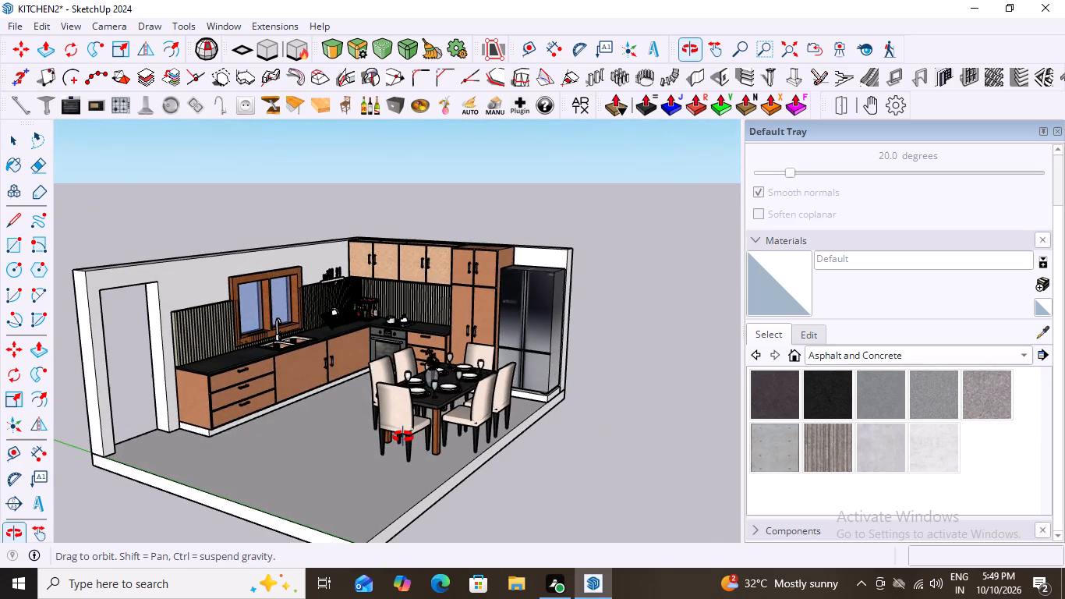
pyautogui.moveTo(403, 437); pyautogui.dragTo(399, 467, button='middle')
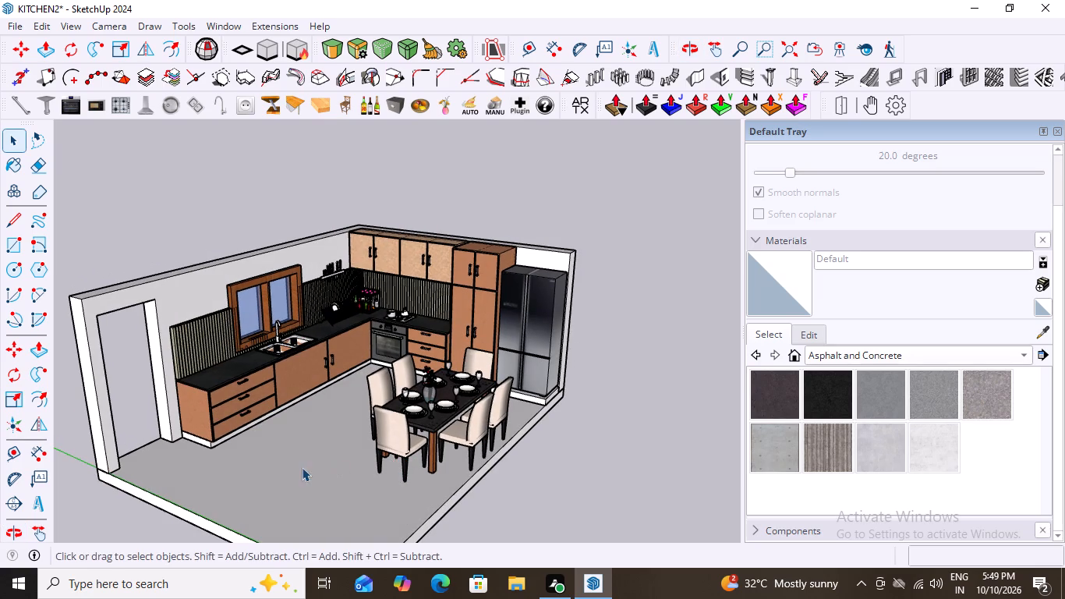
pyautogui.moveTo(395, 271); pyautogui.dragTo(439, 266, button='middle')
pyautogui.scroll(2, 409, 266)
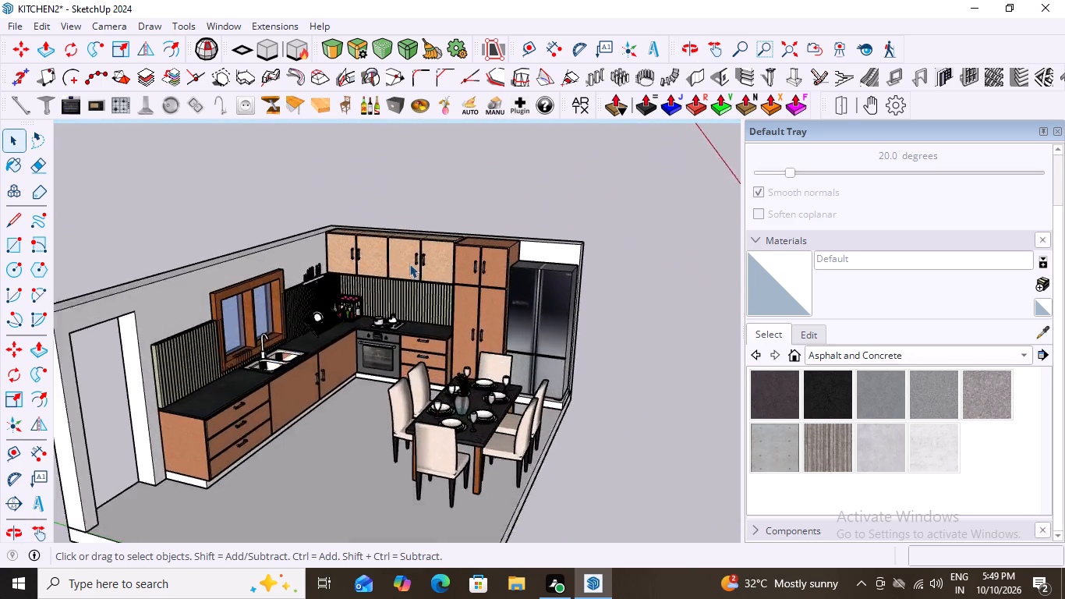
pyautogui.scroll(13, 409, 264)
pyautogui.scroll(-12, 421, 265)
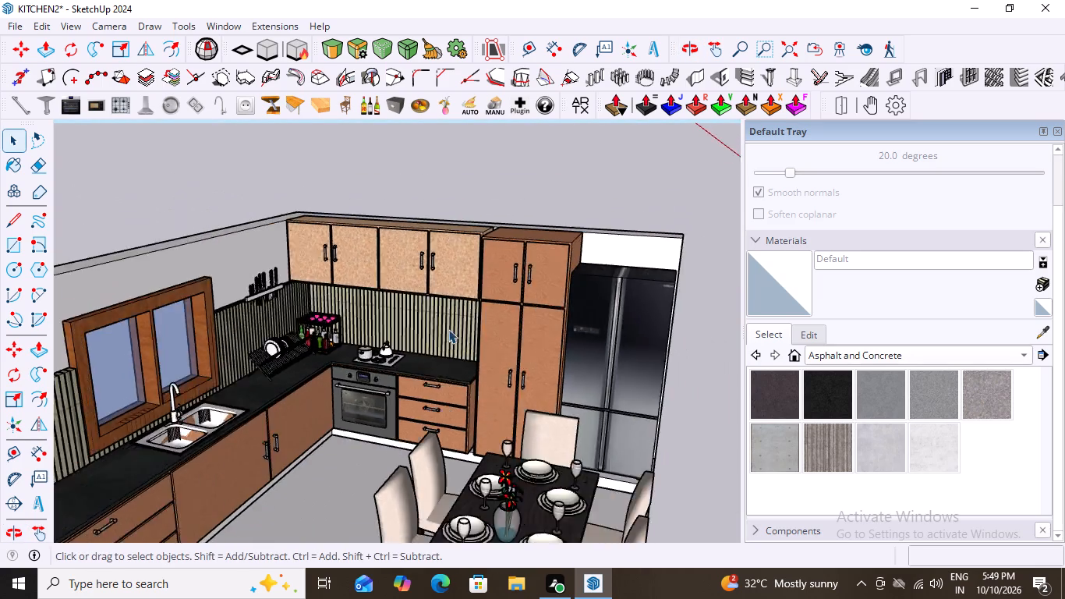
pyautogui.scroll(-8, 448, 329)
pyautogui.moveTo(402, 478); pyautogui.dragTo(403, 457, button='middle')
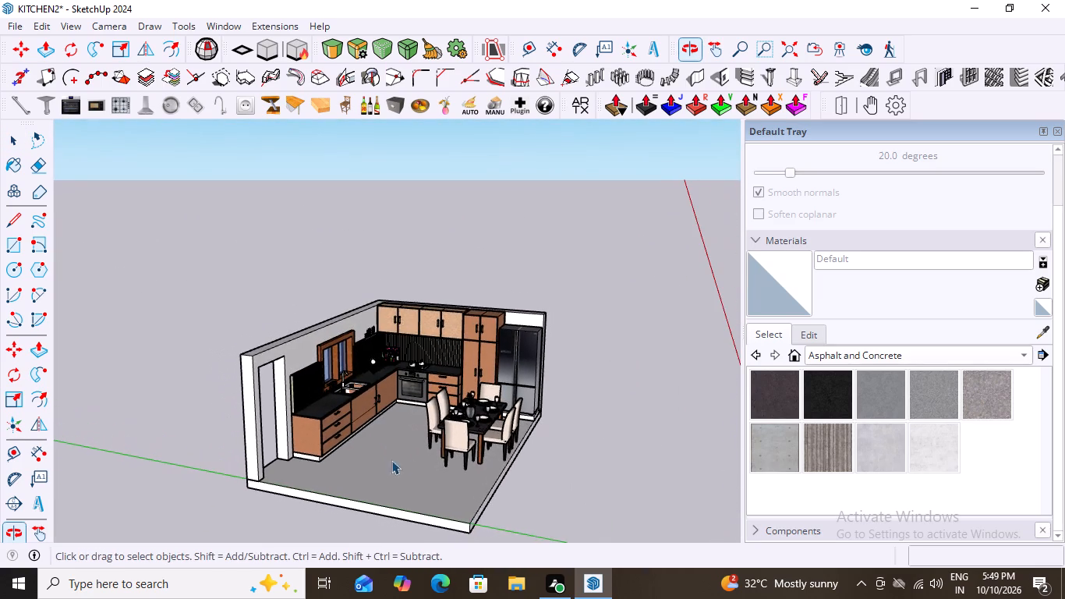
pyautogui.scroll(15, 367, 458)
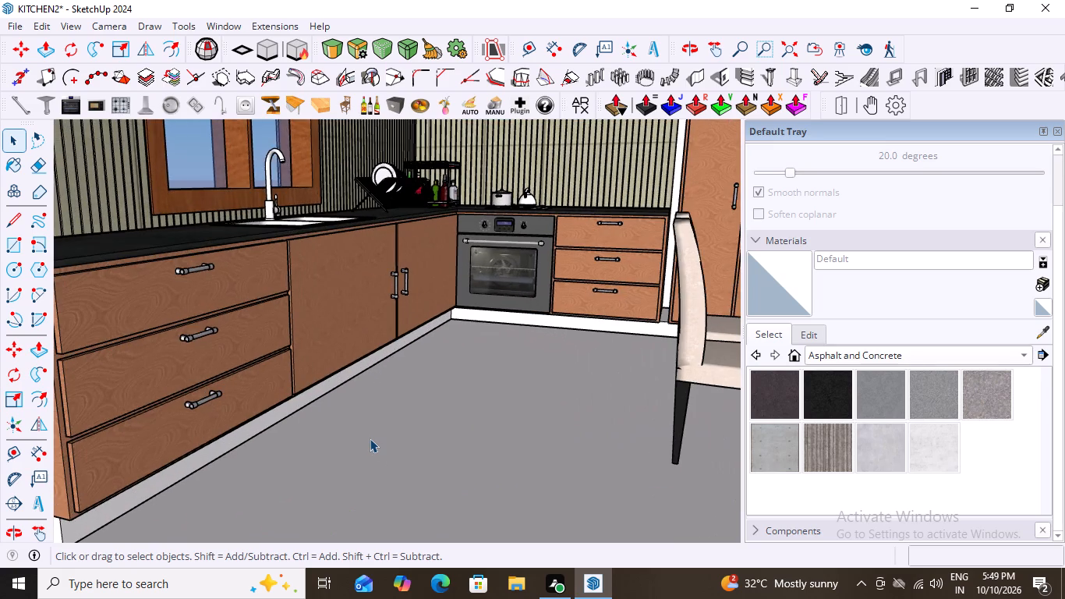
pyautogui.scroll(-4, 370, 438)
pyautogui.moveTo(399, 438); pyautogui.dragTo(253, 461, button='middle')
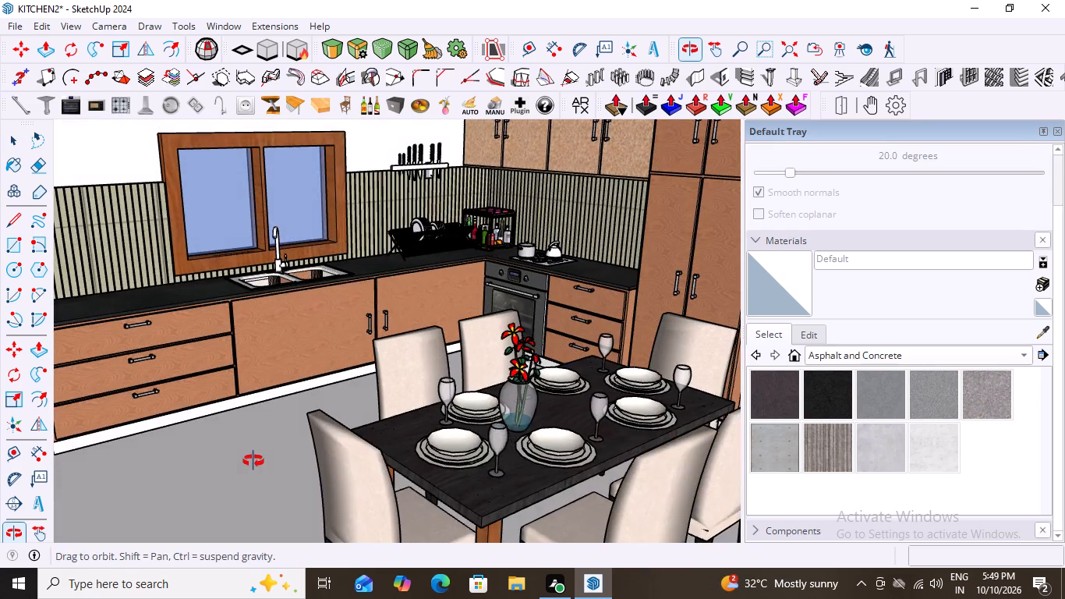
pyautogui.moveTo(253, 461); pyautogui.dragTo(281, 490, button='middle')
pyautogui.scroll(-4, 348, 423)
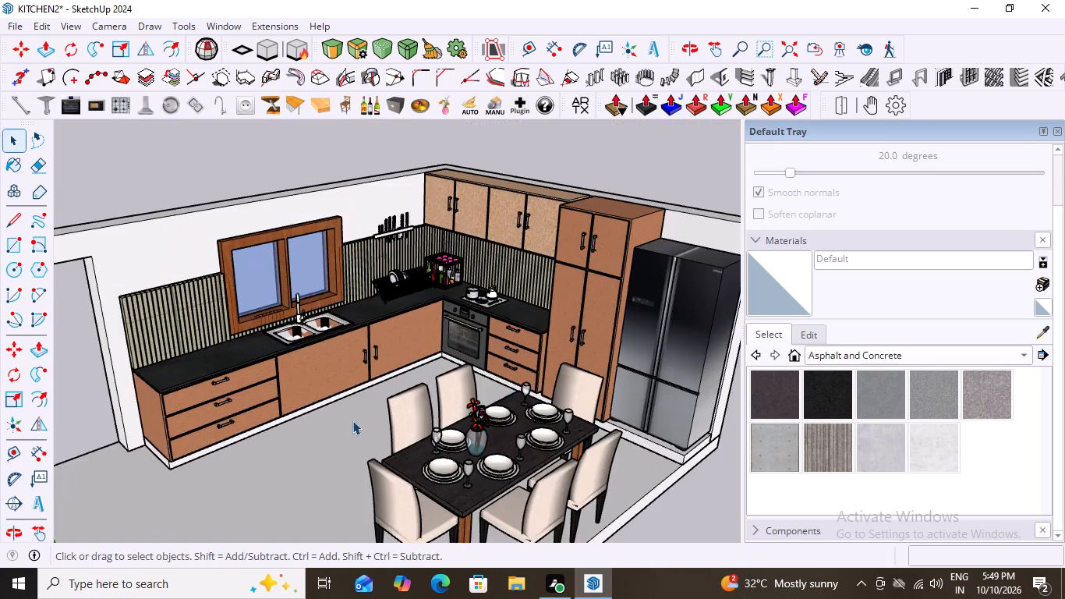
pyautogui.scroll(-3, 357, 416)
pyautogui.moveTo(288, 449); pyautogui.dragTo(346, 550, button='middle')
pyautogui.scroll(14, 323, 383)
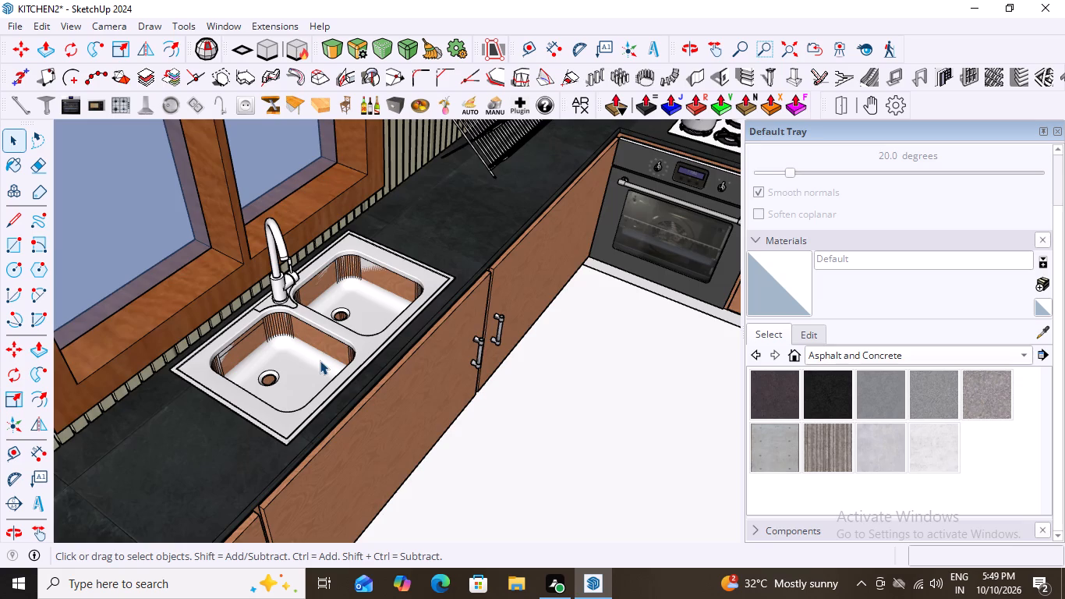
# Examine the double sink and its bowls up close and from several angles.
pyautogui.scroll(6, 295, 339)
pyautogui.scroll(-6, 295, 339)
pyautogui.moveTo(471, 500); pyautogui.dragTo(442, 431, button='middle')
pyautogui.scroll(-13, 442, 427)
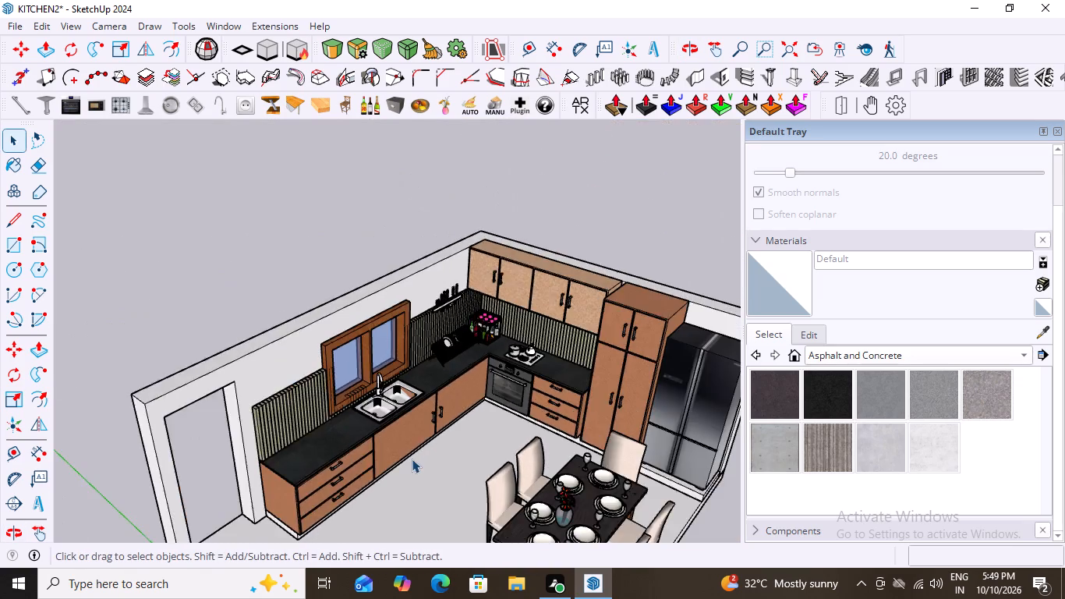
pyautogui.scroll(-4, 412, 459)
pyautogui.scroll(7, 366, 416)
pyautogui.moveTo(419, 458); pyautogui.dragTo(385, 457, button='middle')
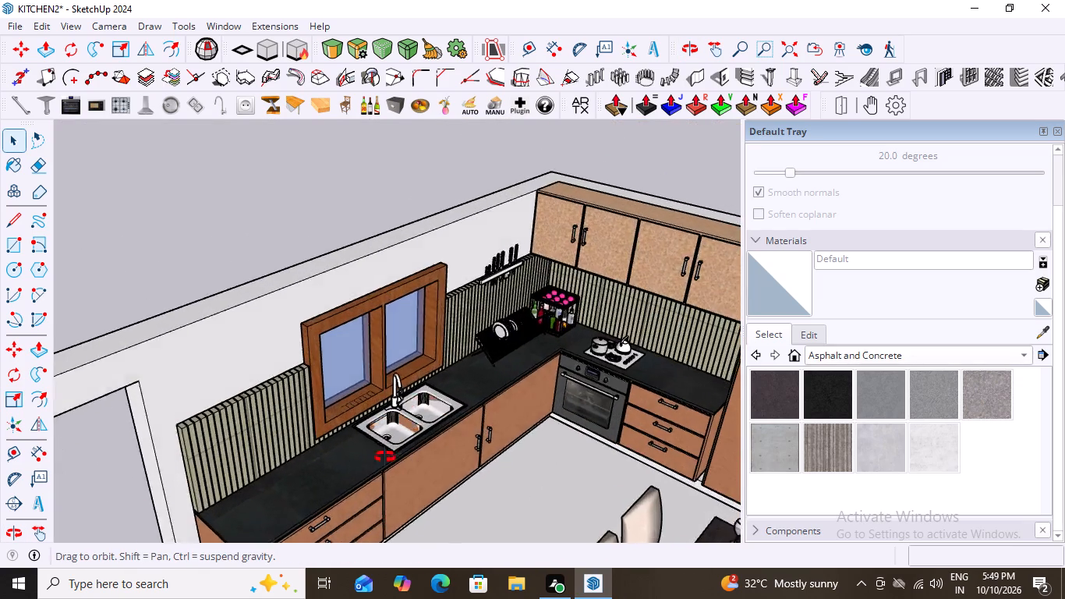
pyautogui.moveTo(385, 457); pyautogui.dragTo(335, 415, button='middle')
pyautogui.scroll(7, 373, 400)
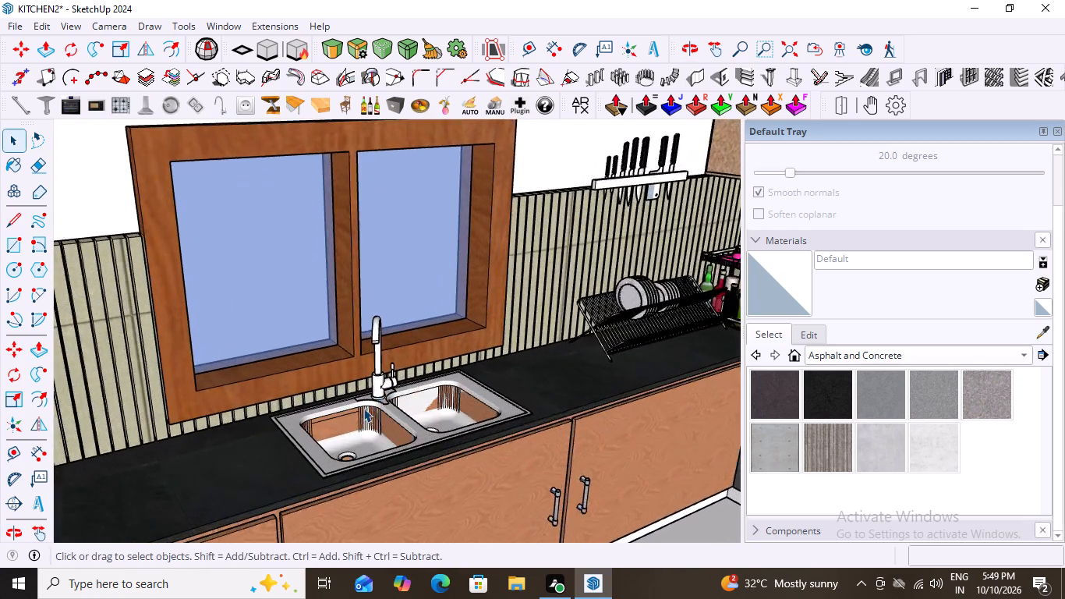
pyautogui.scroll(2, 363, 408)
pyautogui.moveTo(359, 431); pyautogui.dragTo(321, 463, button='middle')
pyautogui.scroll(4, 321, 463)
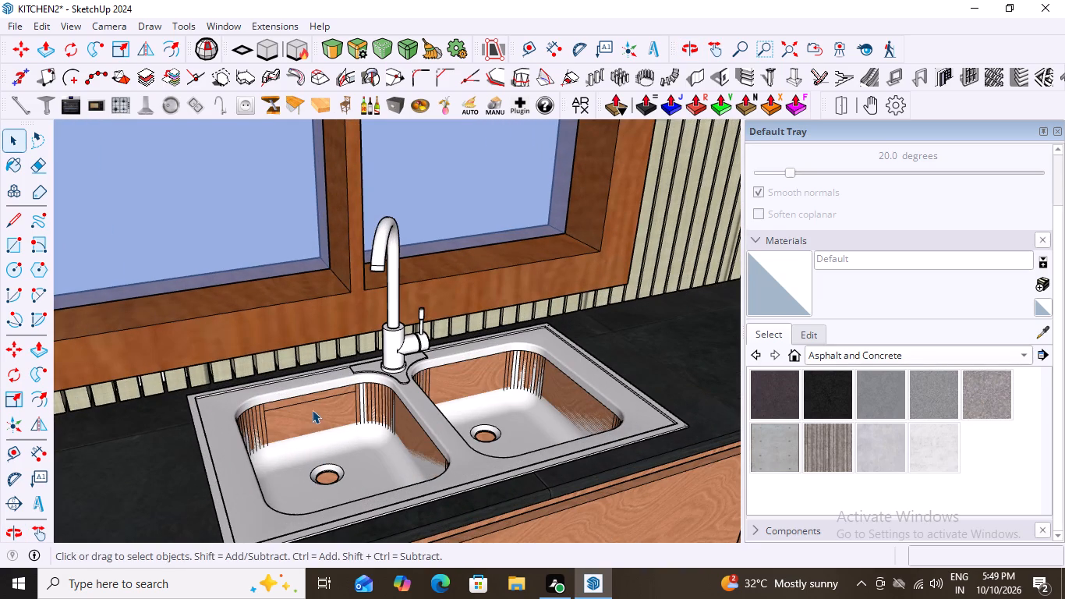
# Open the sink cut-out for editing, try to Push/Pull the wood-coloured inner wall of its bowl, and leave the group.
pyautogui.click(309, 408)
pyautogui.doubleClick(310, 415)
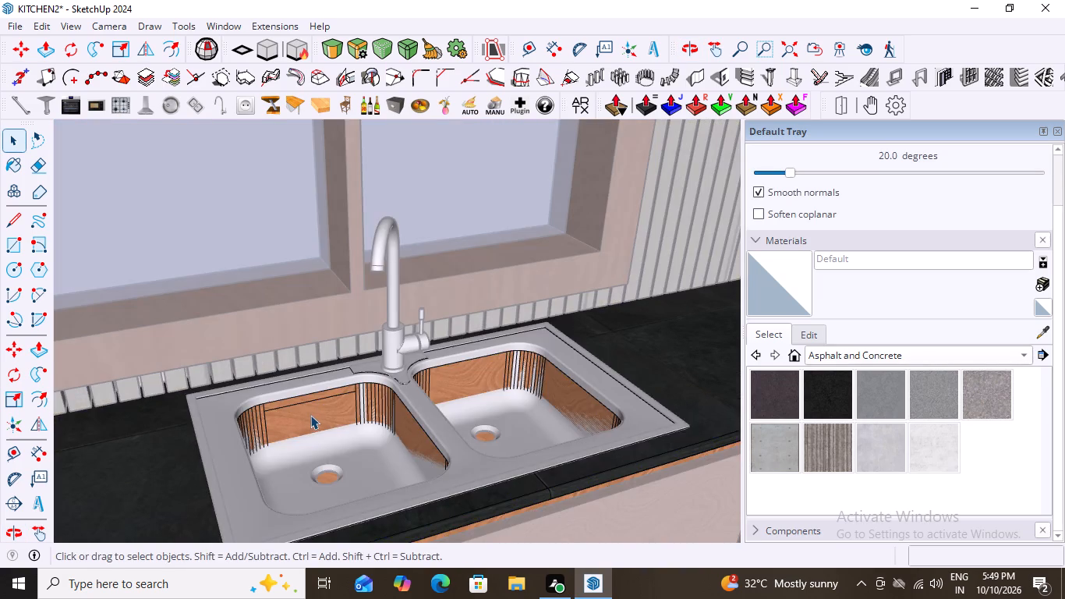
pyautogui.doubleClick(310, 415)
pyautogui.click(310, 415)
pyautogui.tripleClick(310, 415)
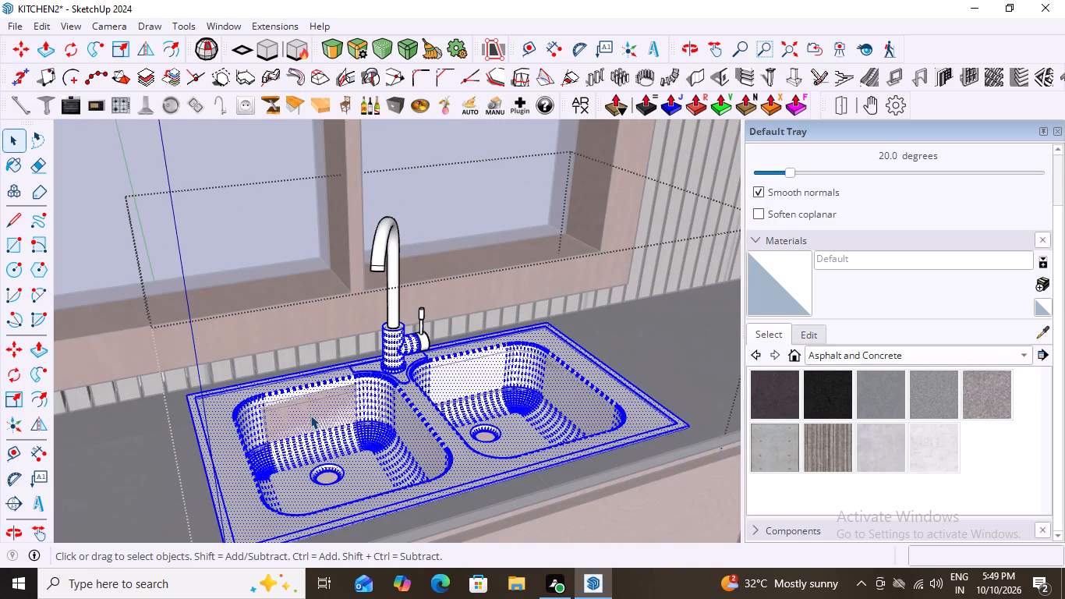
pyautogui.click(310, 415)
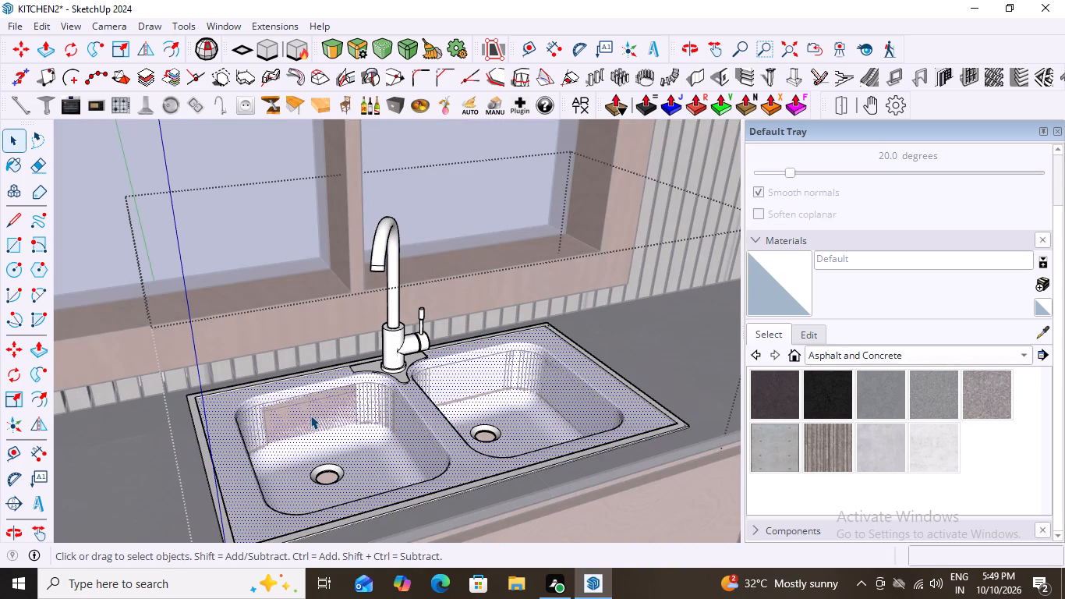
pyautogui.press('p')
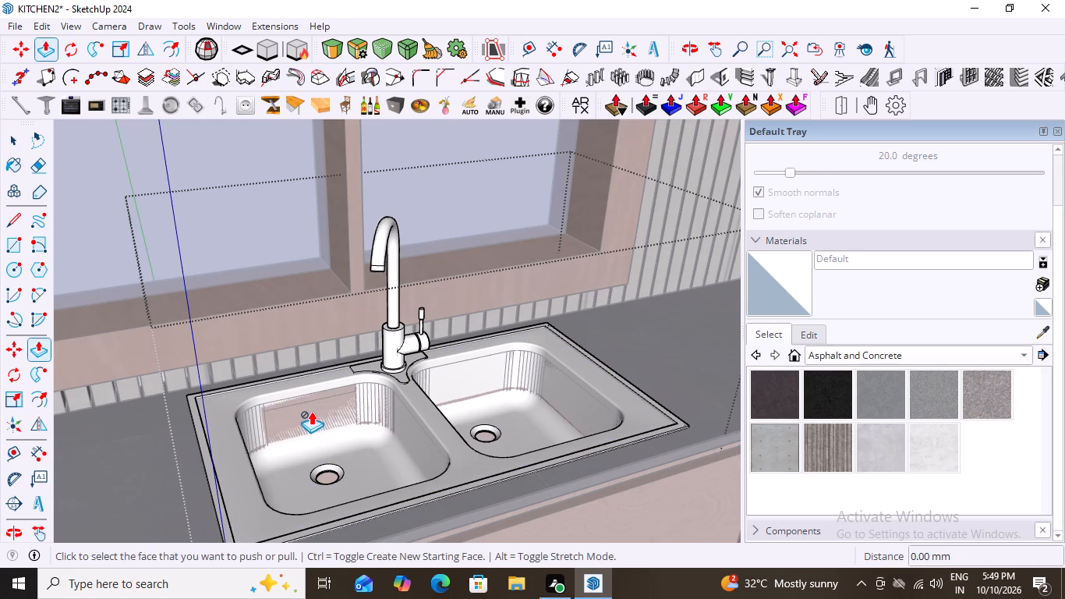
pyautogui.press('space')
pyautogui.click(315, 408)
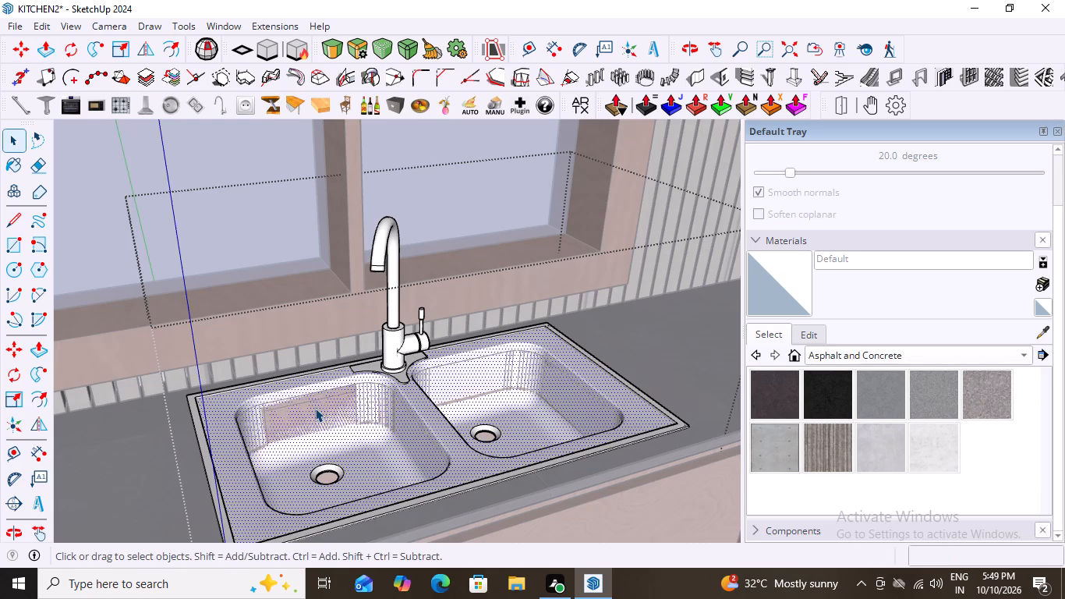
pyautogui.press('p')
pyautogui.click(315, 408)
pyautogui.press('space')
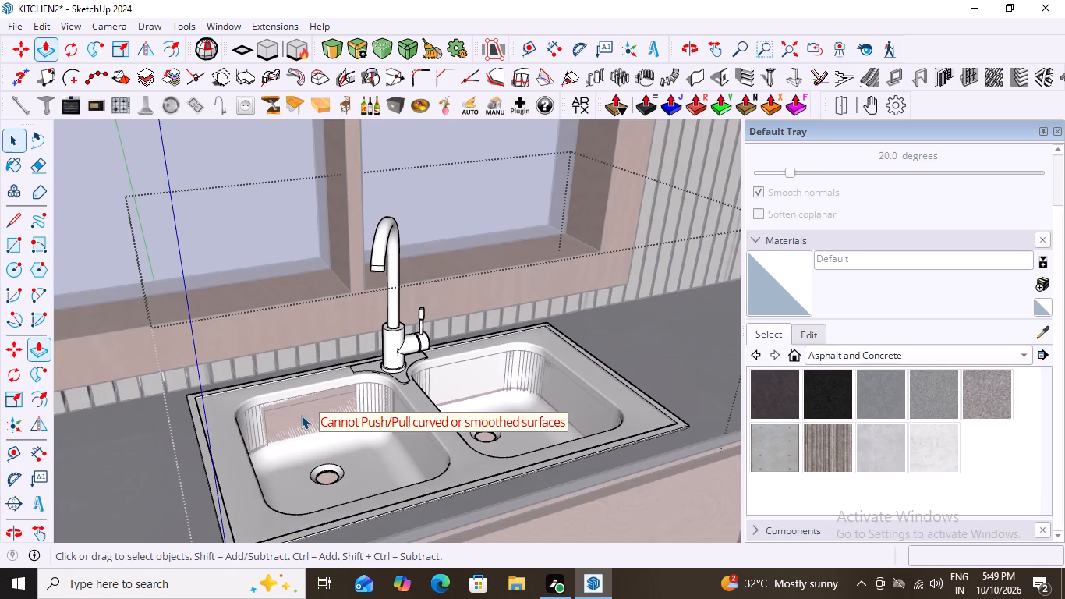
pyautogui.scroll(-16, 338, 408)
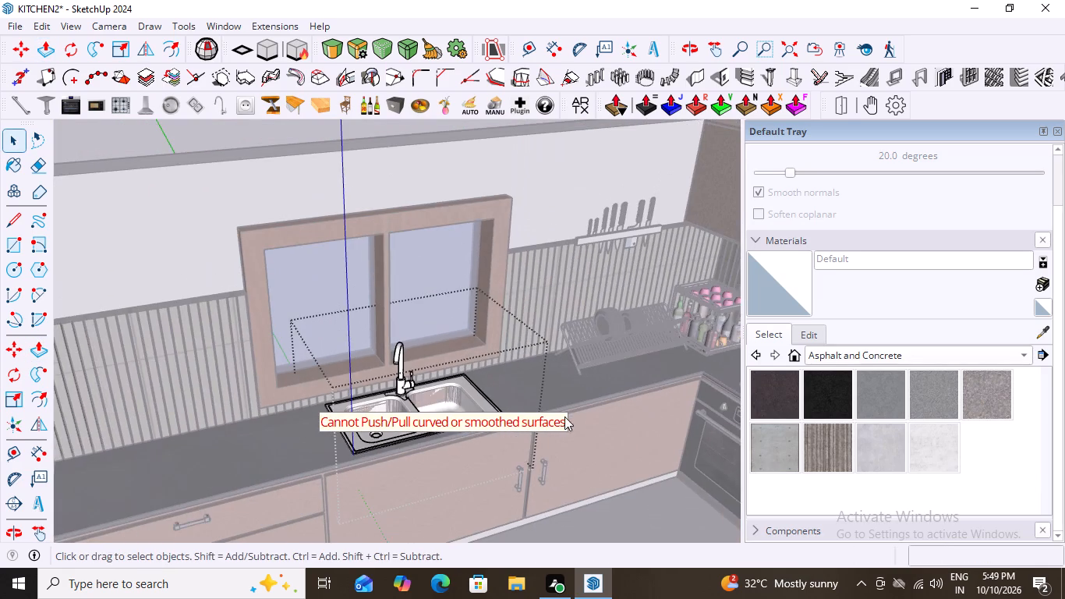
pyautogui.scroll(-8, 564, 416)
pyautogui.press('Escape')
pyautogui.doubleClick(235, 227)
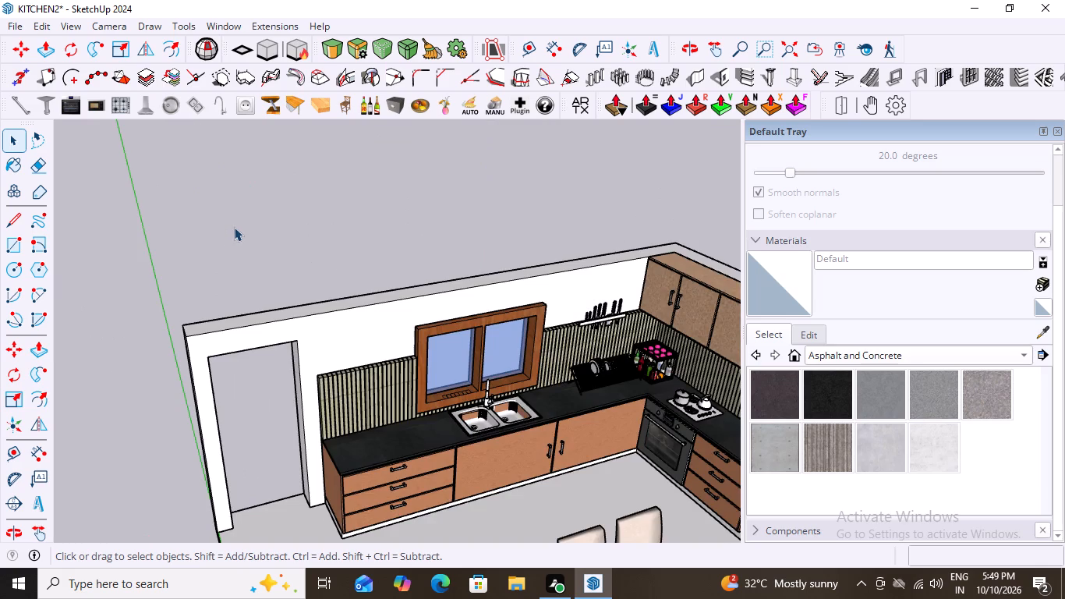
# Paint the base cabinet group holding the drawers and sink bowls with the Default material, replacing its wood finish.
pyautogui.scroll(3, 335, 516)
pyautogui.click(331, 475)
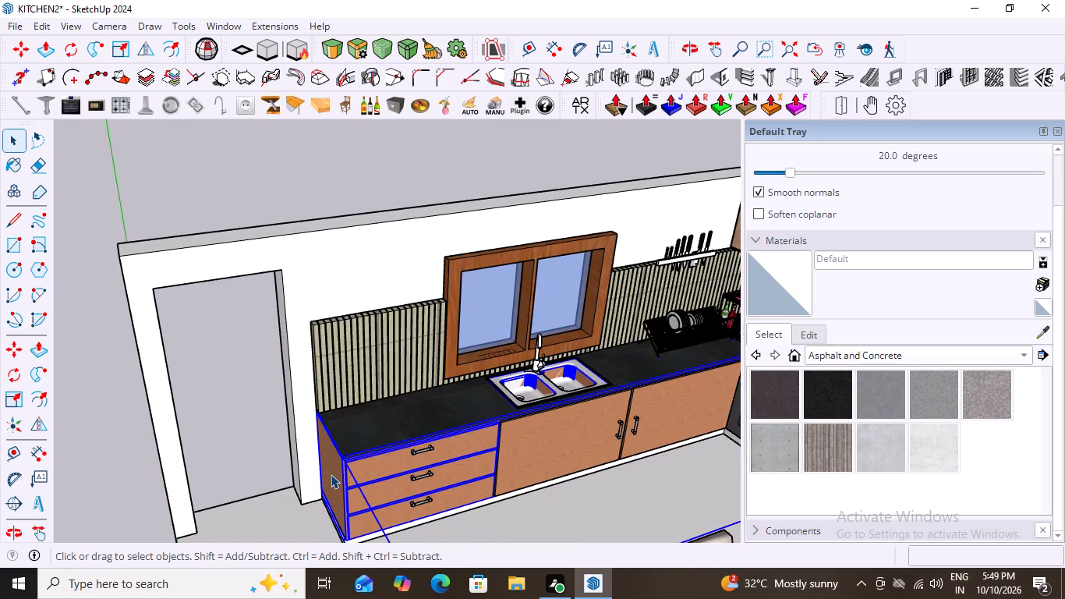
pyautogui.click(331, 474)
pyautogui.click(331, 474)
pyautogui.scroll(4, 331, 474)
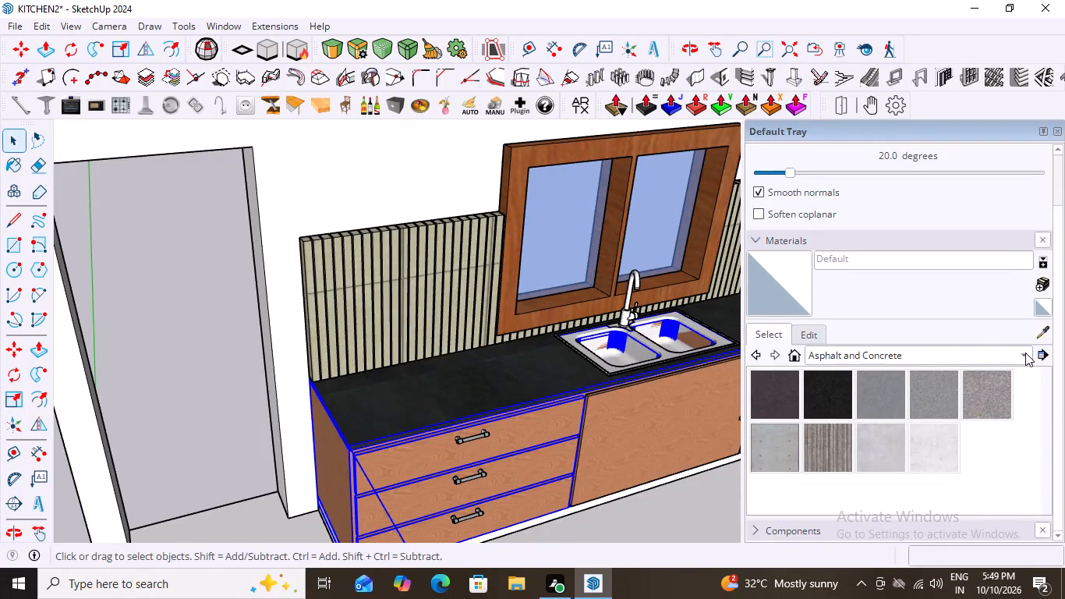
pyautogui.click(776, 278)
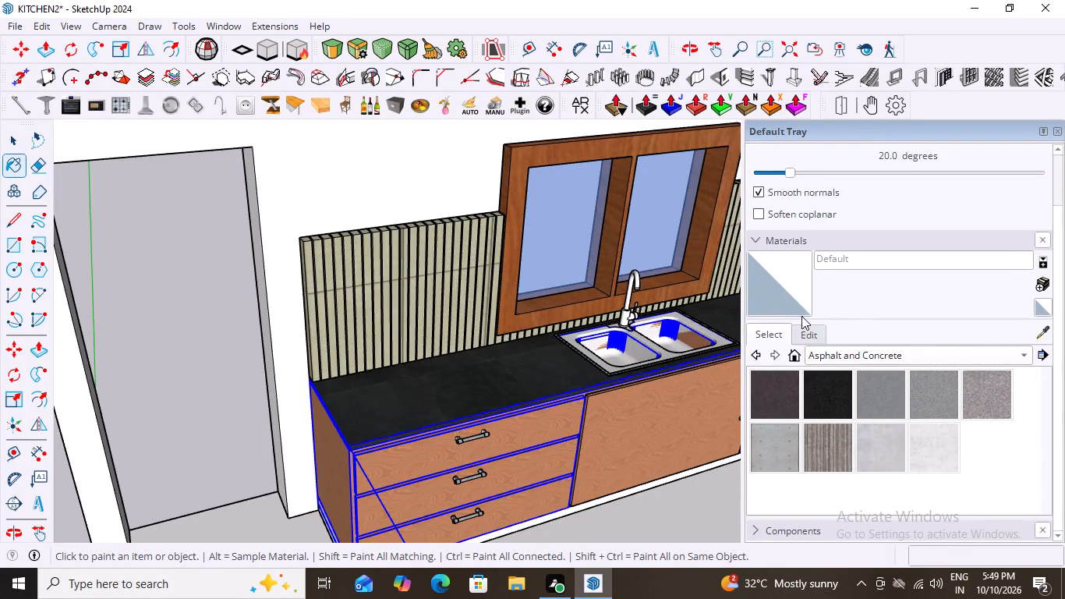
pyautogui.click(794, 261)
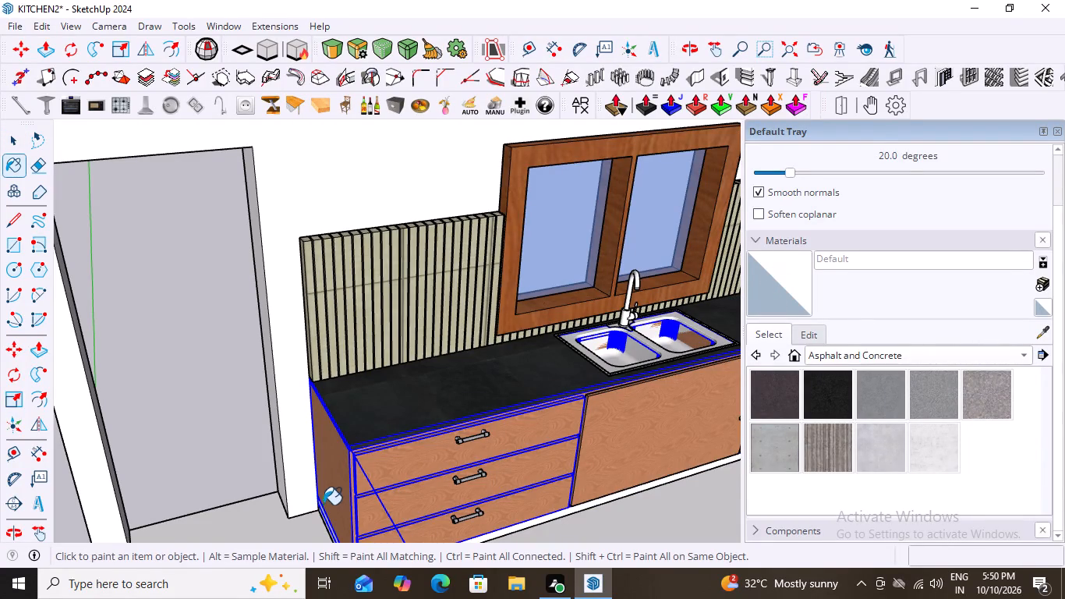
pyautogui.click(325, 487)
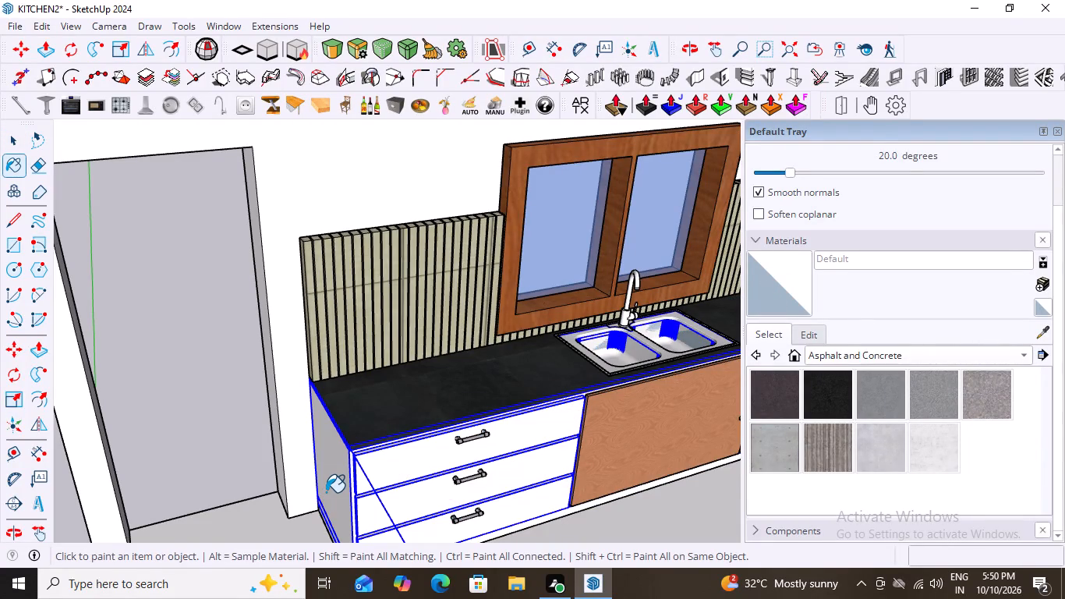
# Deselect the base cabinet and examine the sink bowls and surrounding cabinets with the Default material applied.
pyautogui.scroll(-7, 334, 470)
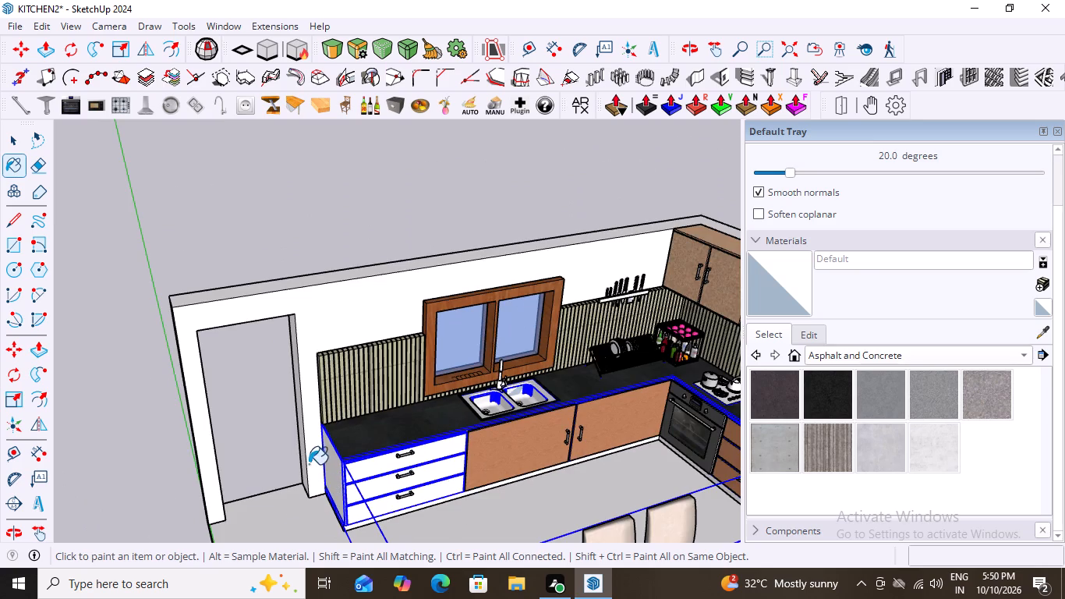
pyautogui.moveTo(308, 461); pyautogui.dragTo(328, 529, button='middle')
pyautogui.scroll(-1, 318, 487)
pyautogui.press('space')
pyautogui.click(390, 201)
pyautogui.click(384, 204)
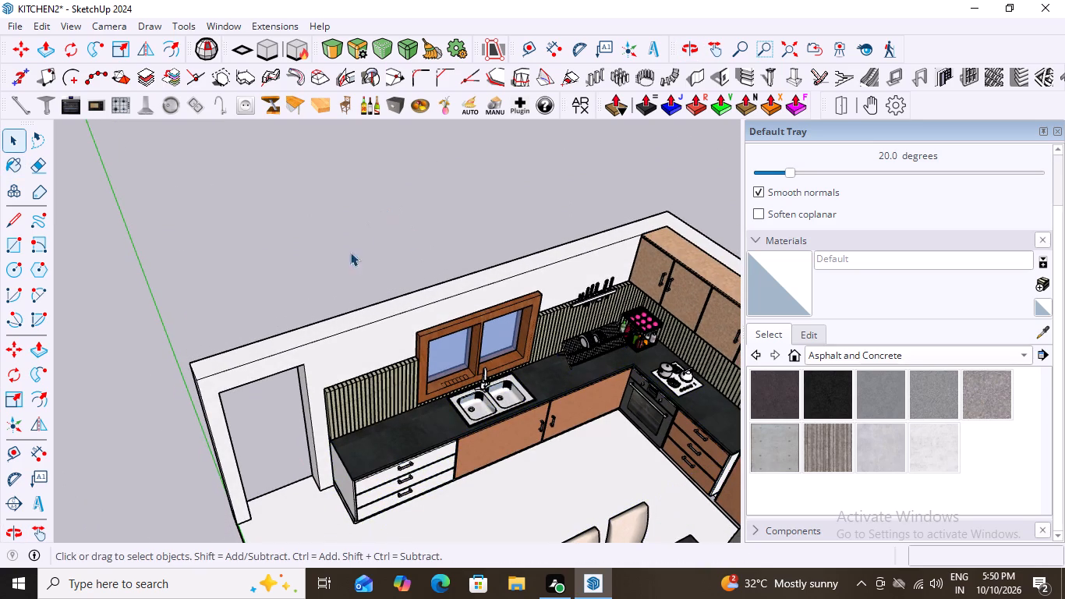
pyautogui.scroll(8, 521, 392)
pyautogui.moveTo(504, 405); pyautogui.dragTo(479, 387, button='middle')
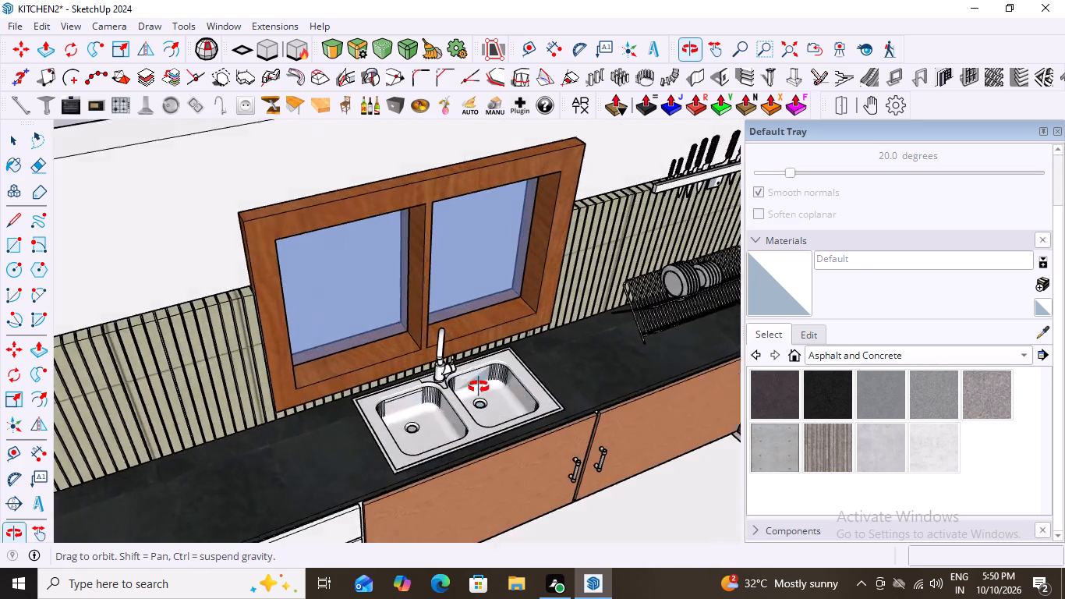
pyautogui.moveTo(479, 387); pyautogui.dragTo(470, 395, button='middle')
pyautogui.scroll(-9, 471, 387)
# Open the base cabinet group and paint its three drawer fronts with Wood Veneer 02 from the Wood collection.
pyautogui.moveTo(396, 489); pyautogui.dragTo(376, 397, button='middle')
pyautogui.scroll(7, 376, 397)
pyautogui.moveTo(298, 494); pyautogui.dragTo(330, 483, button='middle')
pyautogui.scroll(3, 321, 517)
pyautogui.click(299, 360)
pyautogui.click(299, 360)
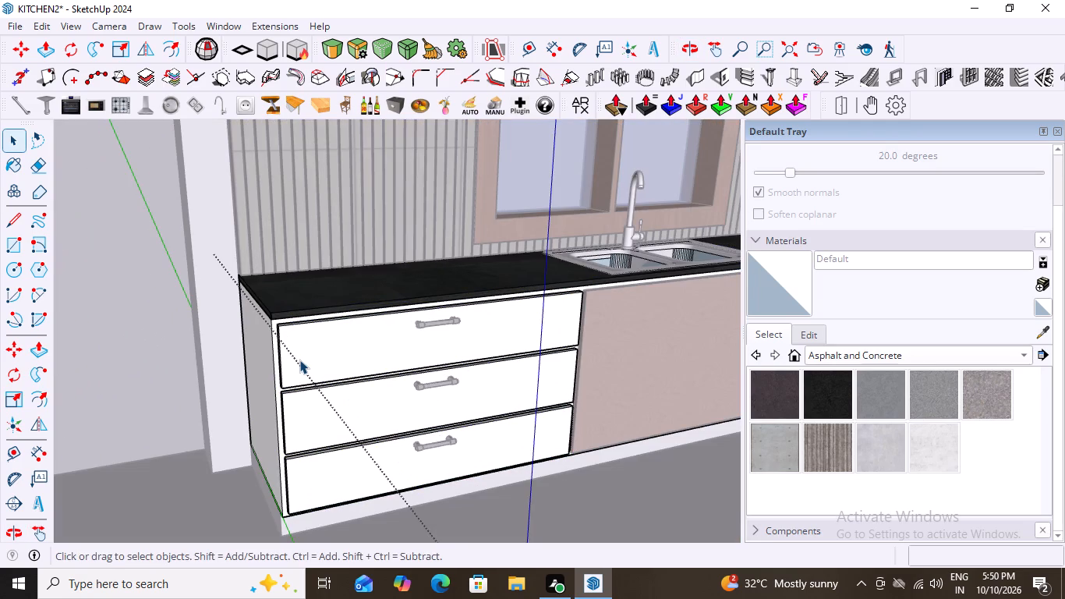
pyautogui.click(299, 360)
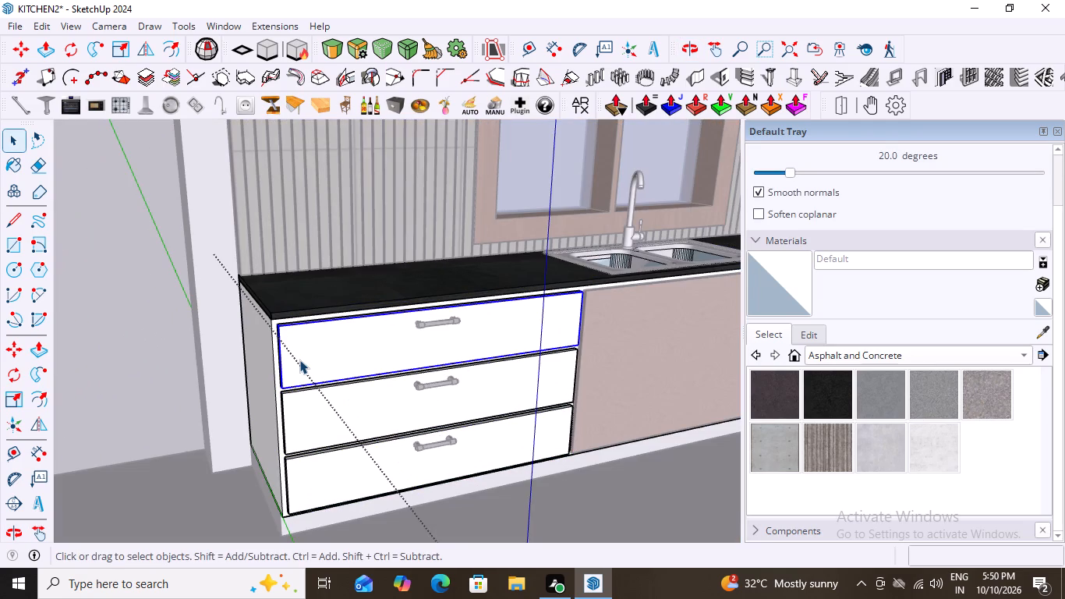
pyautogui.scroll(-6, 285, 364)
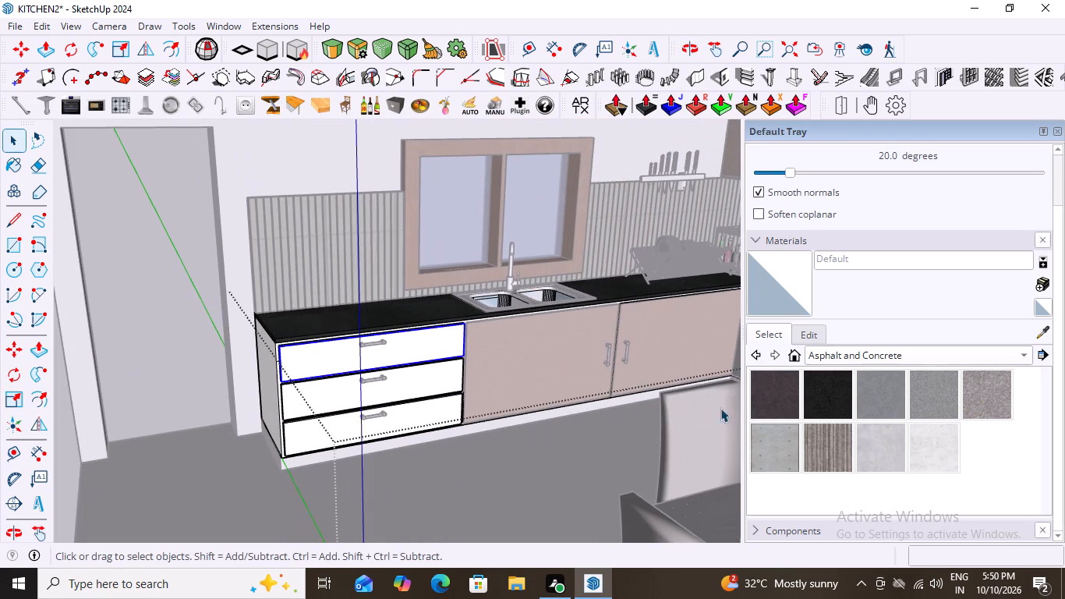
pyautogui.click(1028, 354)
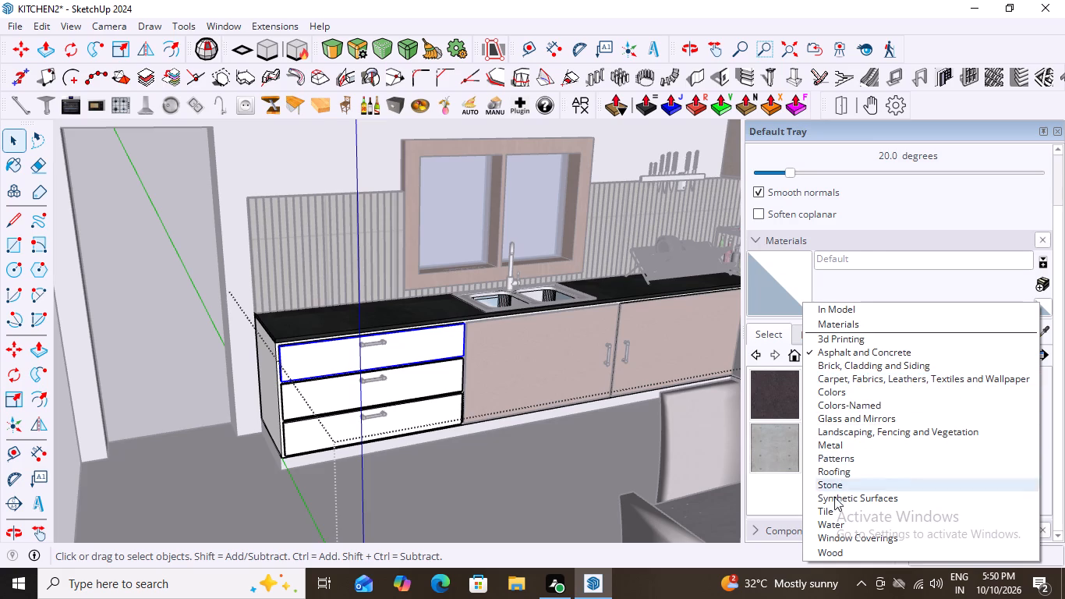
pyautogui.click(826, 554)
pyautogui.click(830, 482)
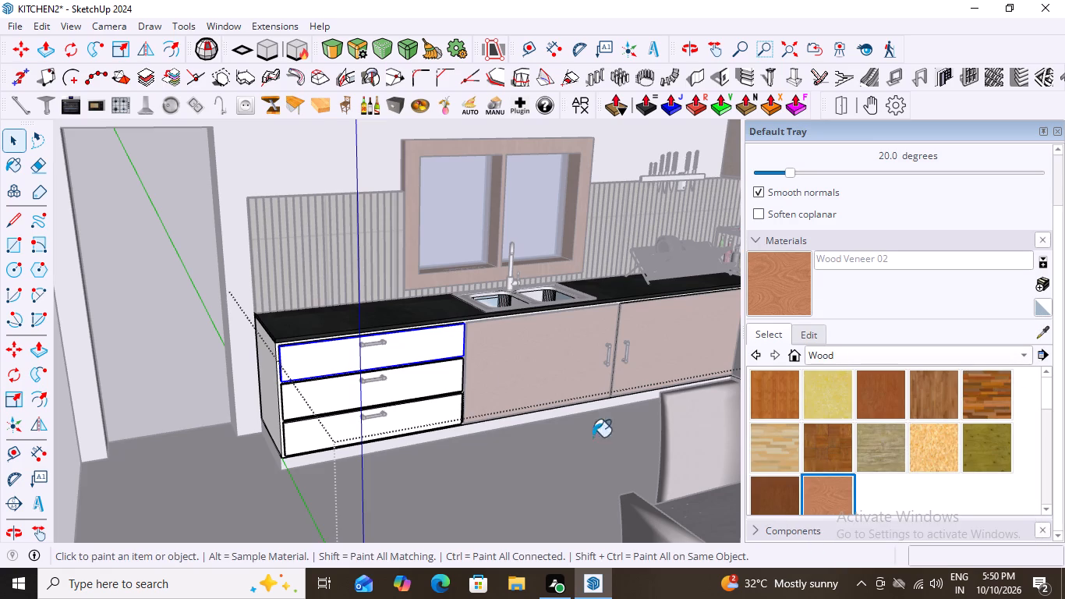
pyautogui.click(432, 343)
pyautogui.scroll(2, 383, 441)
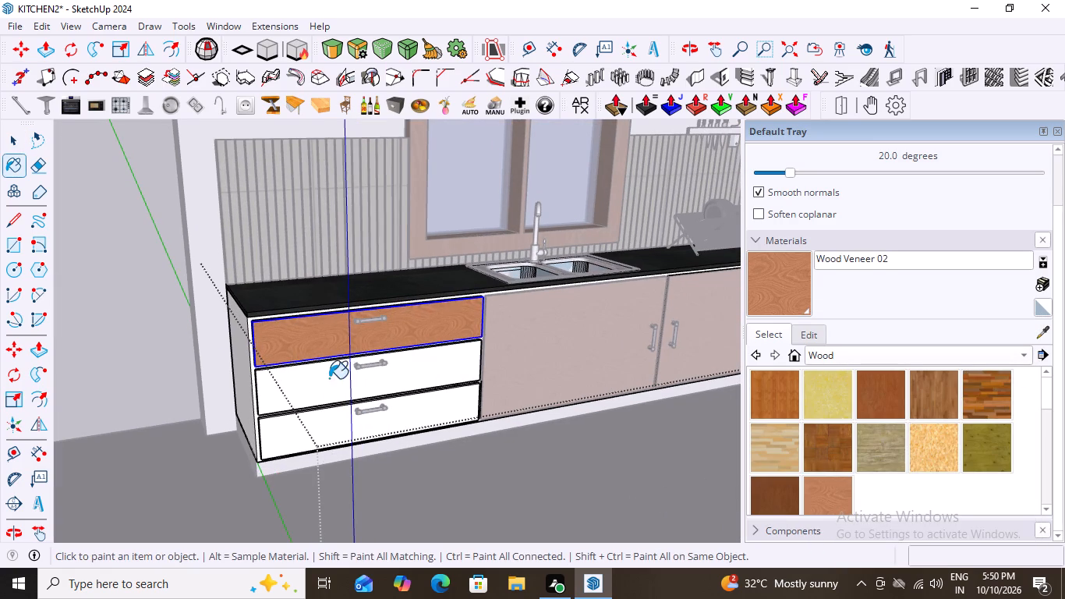
pyautogui.click(329, 378)
pyautogui.click(332, 427)
# Paint the base cabinet's exposed end panel and the front frame around the drawers with Wood Veneer 02, and leave the group.
pyautogui.moveTo(313, 408); pyautogui.dragTo(327, 519, button='middle')
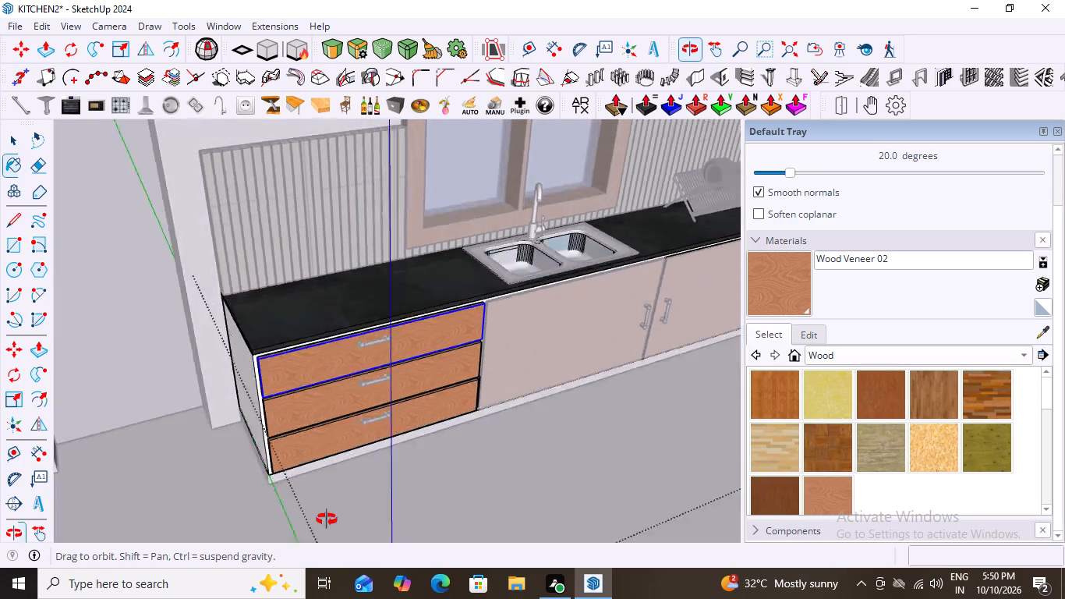
pyautogui.moveTo(327, 519); pyautogui.dragTo(452, 457, button='middle')
pyautogui.press('space')
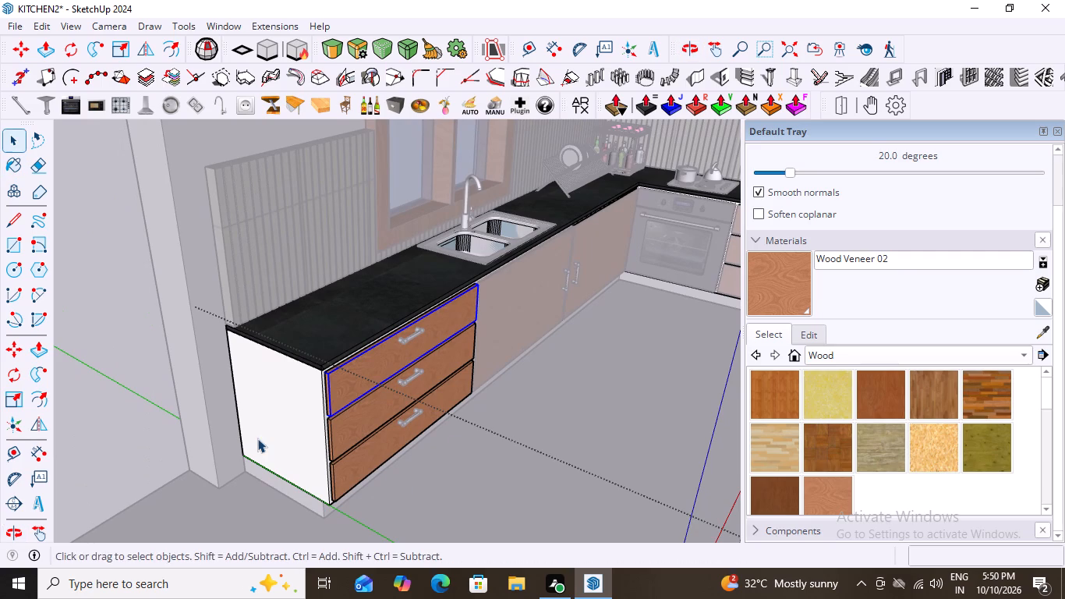
pyautogui.doubleClick(284, 427)
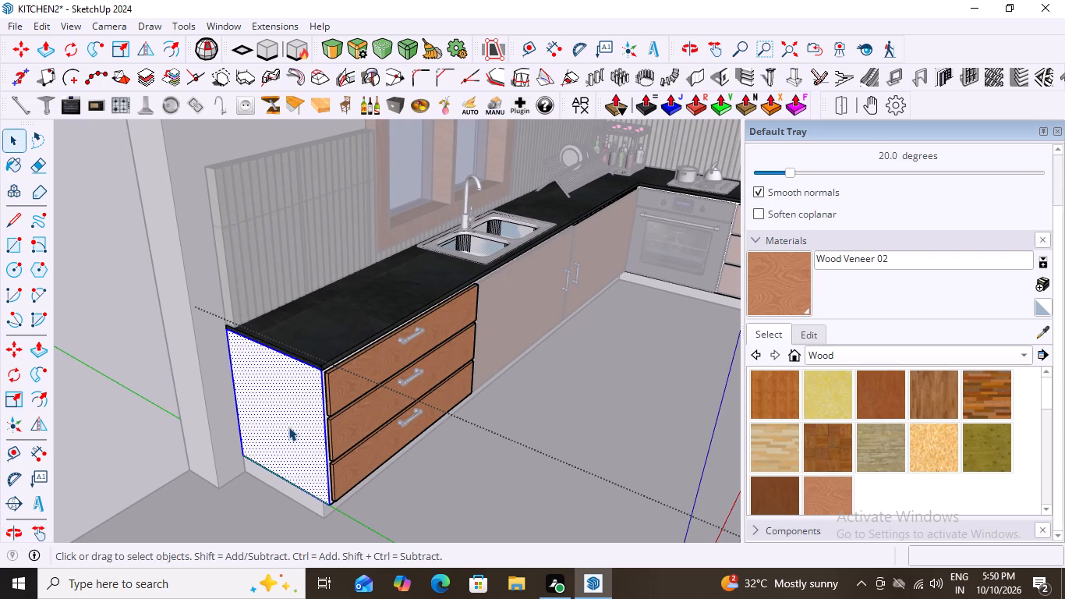
pyautogui.click(301, 420)
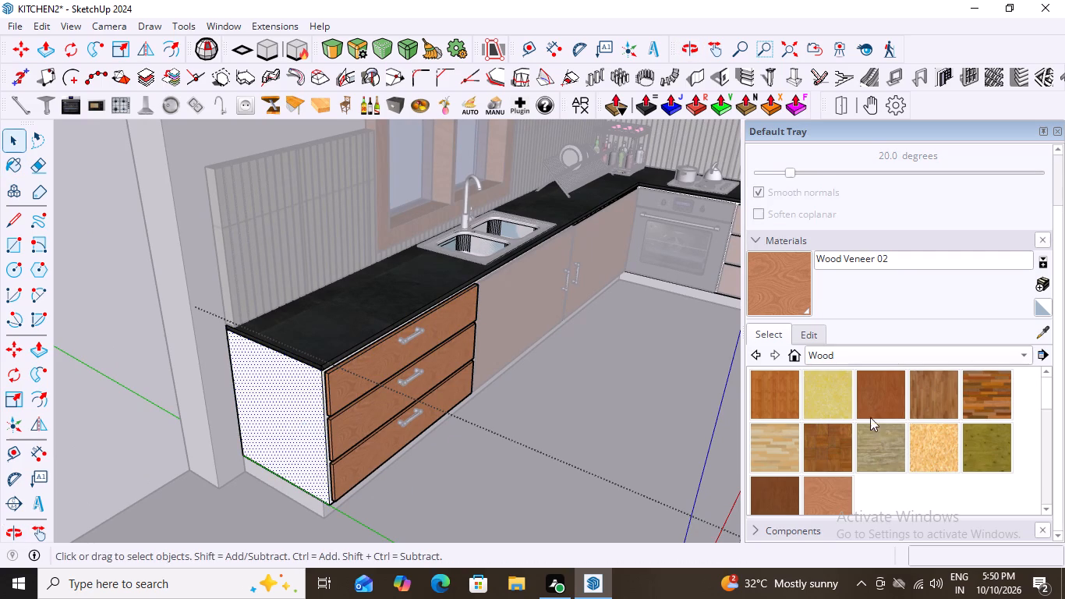
pyautogui.click(837, 490)
pyautogui.click(272, 421)
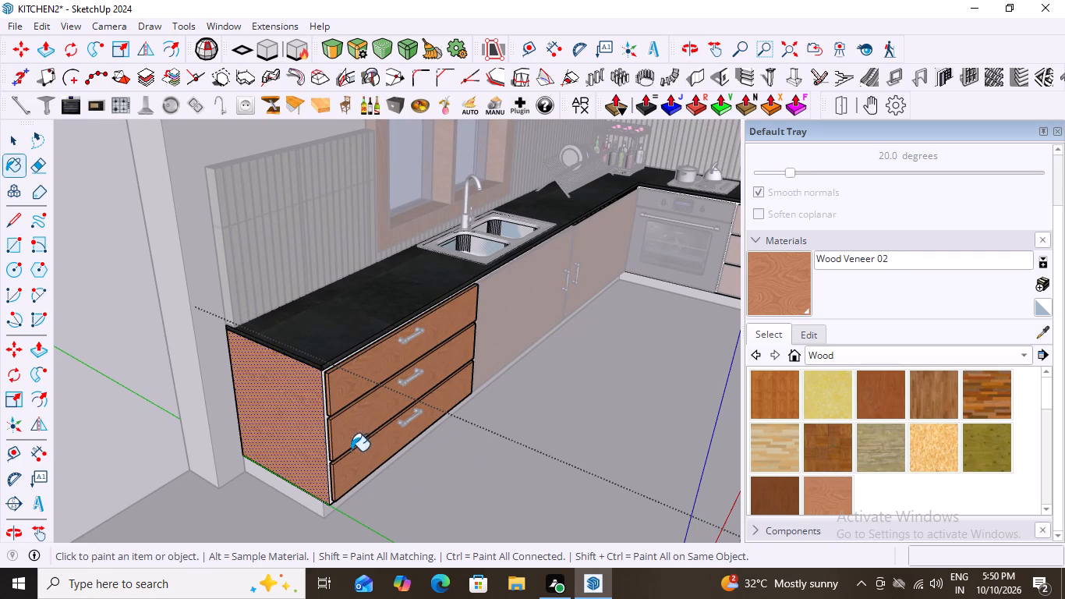
pyautogui.scroll(9, 326, 448)
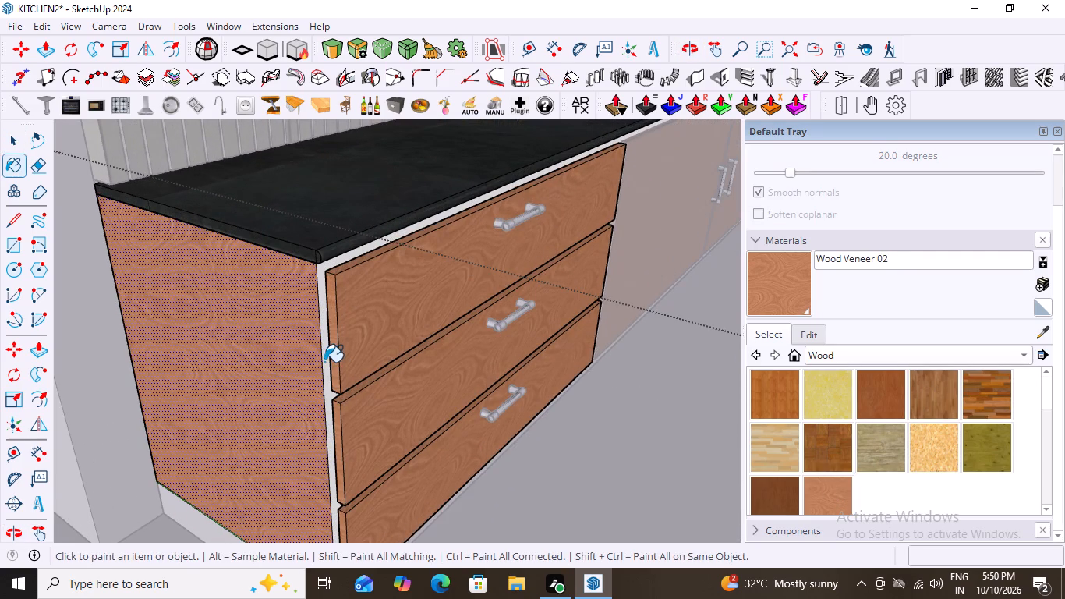
pyautogui.click(324, 362)
pyautogui.scroll(-5, 231, 425)
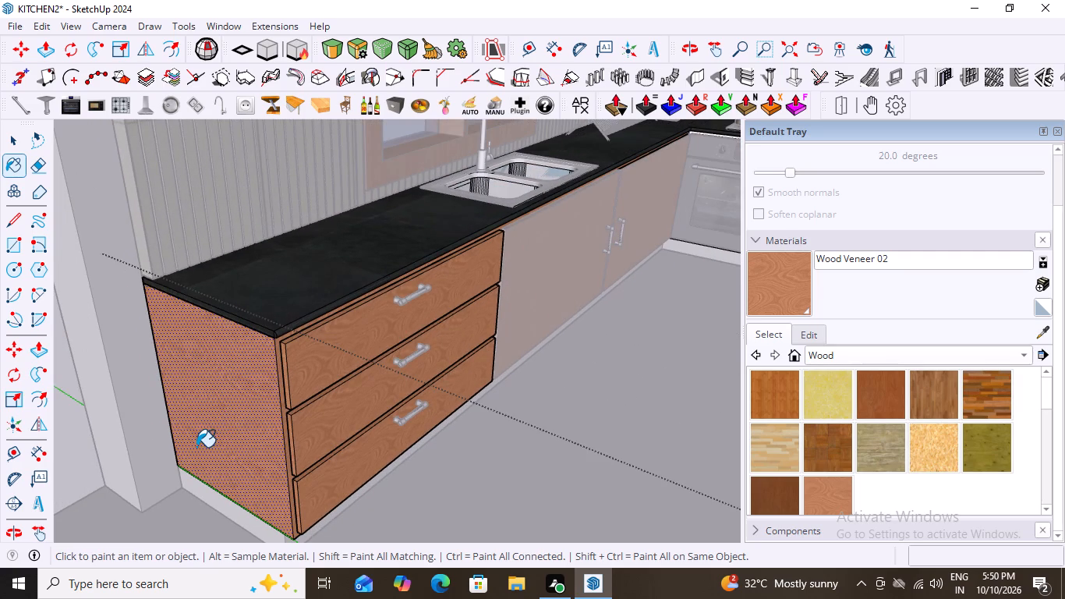
pyautogui.scroll(-18, 196, 447)
pyautogui.press('space')
pyautogui.click(598, 200)
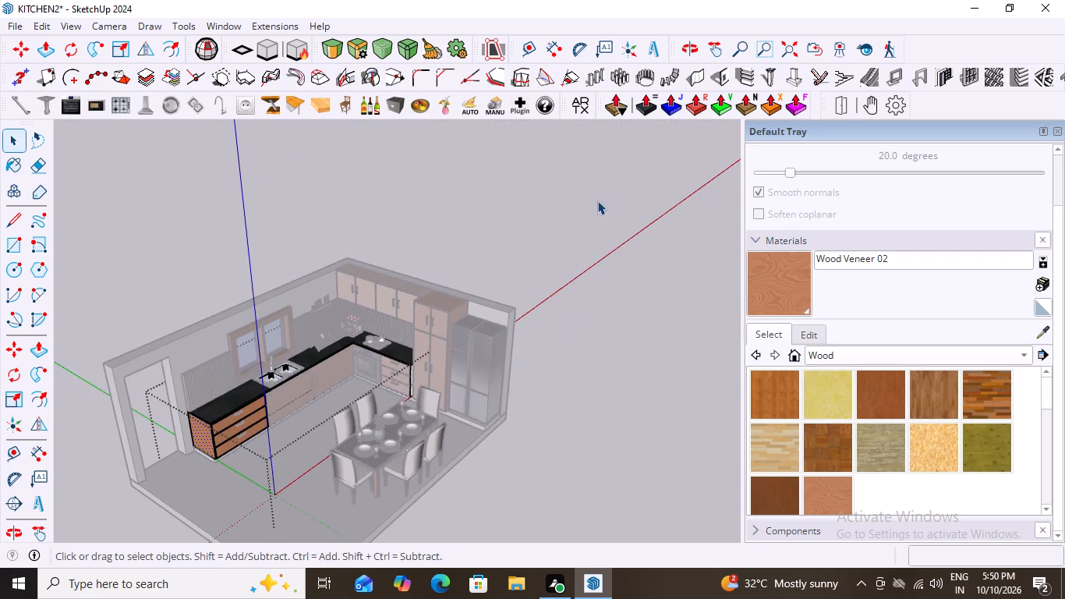
pyautogui.click(593, 204)
# Examine the sink bowls, the veneered base cabinets and the corner around the oven for surfaces still lacking the wood finish.
pyautogui.moveTo(532, 349); pyautogui.dragTo(369, 421, button='middle')
pyautogui.scroll(3, 334, 345)
pyautogui.moveTo(296, 354); pyautogui.dragTo(317, 321, button='middle')
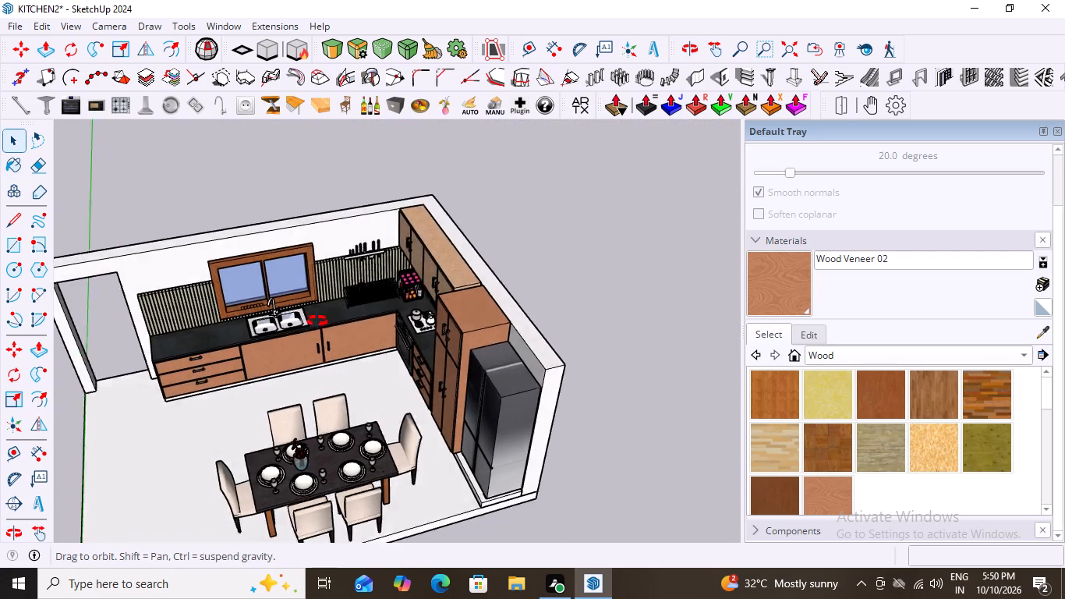
pyautogui.moveTo(317, 321); pyautogui.dragTo(486, 305, button='middle')
pyautogui.scroll(5, 217, 364)
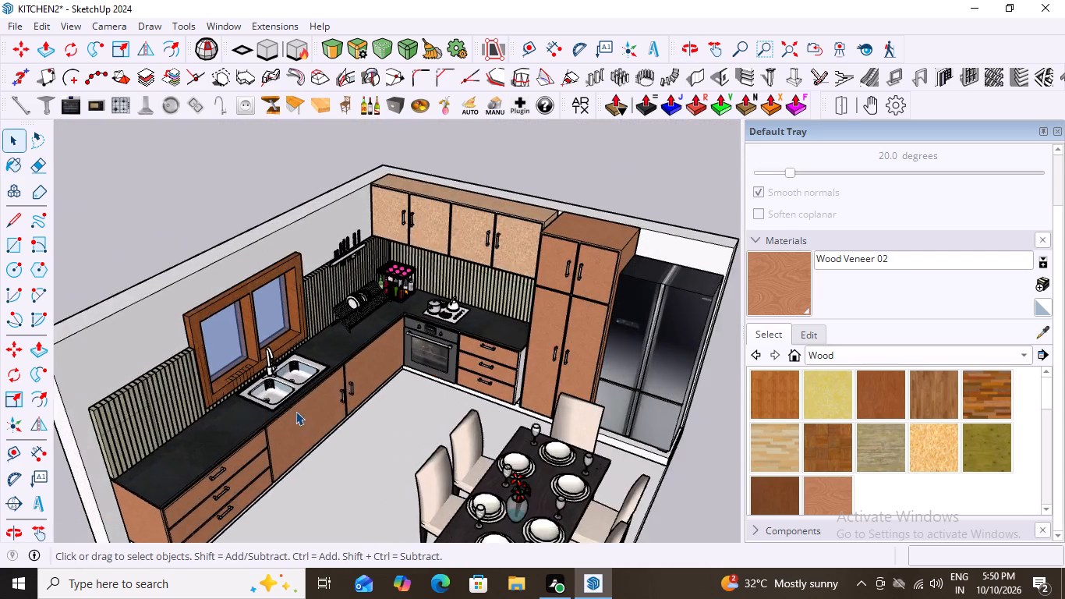
pyautogui.scroll(13, 295, 411)
pyautogui.moveTo(339, 416); pyautogui.dragTo(271, 408, button='middle')
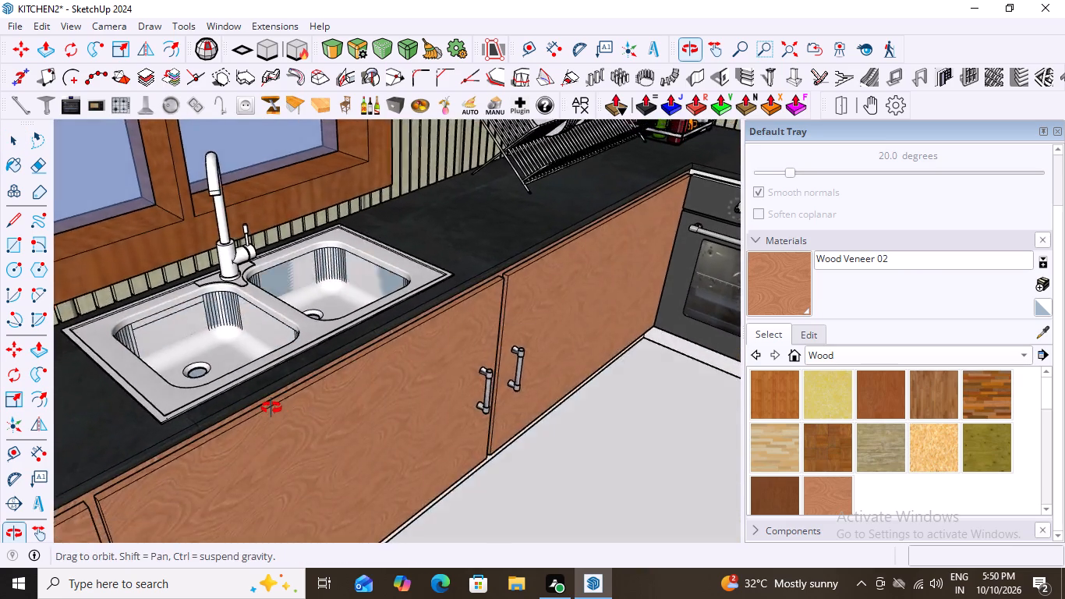
pyautogui.moveTo(271, 408); pyautogui.dragTo(255, 375, button='middle')
pyautogui.scroll(-8, 255, 375)
pyautogui.scroll(-2, 302, 434)
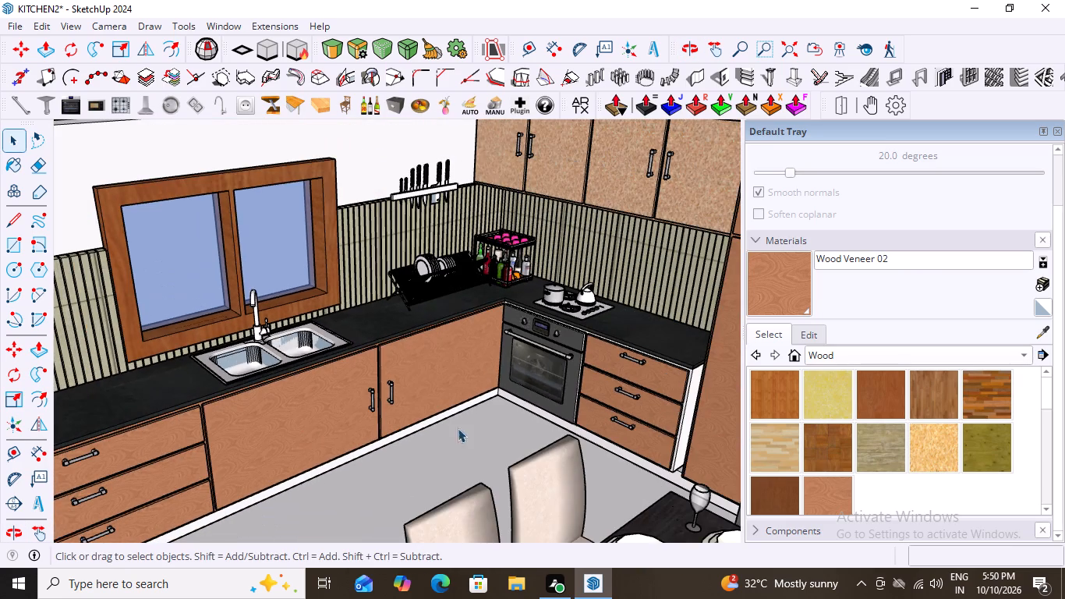
pyautogui.scroll(5, 606, 407)
pyautogui.scroll(-2, 529, 406)
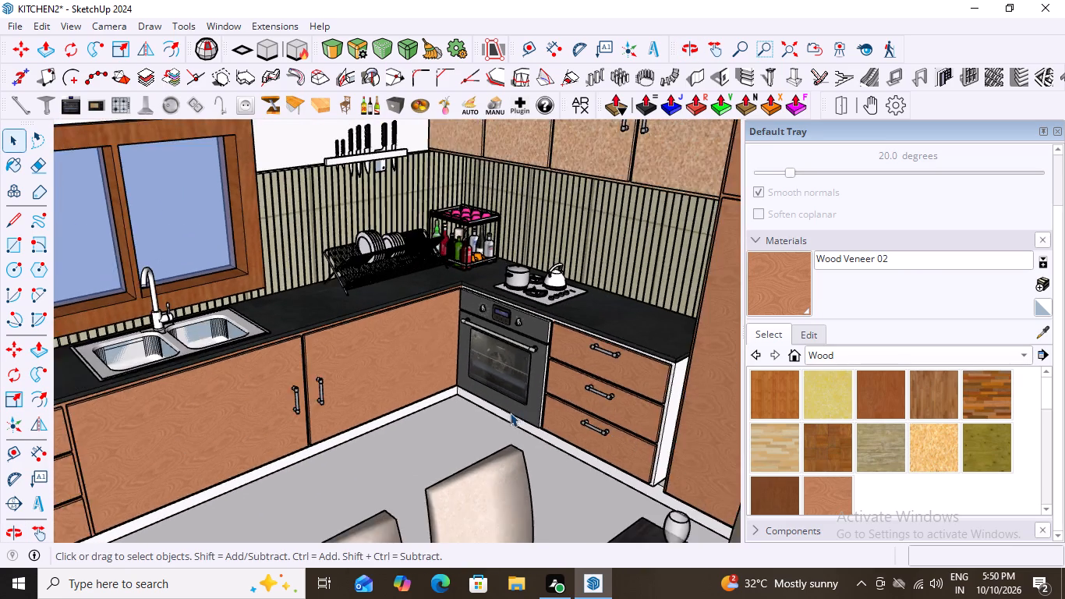
# Open the base cabinet group and paint the end panel and front frame around the drawers beside the oven with Wood Veneer 02.
pyautogui.scroll(-3, 510, 413)
pyautogui.moveTo(631, 464); pyautogui.dragTo(659, 459, button='middle')
pyautogui.scroll(10, 638, 425)
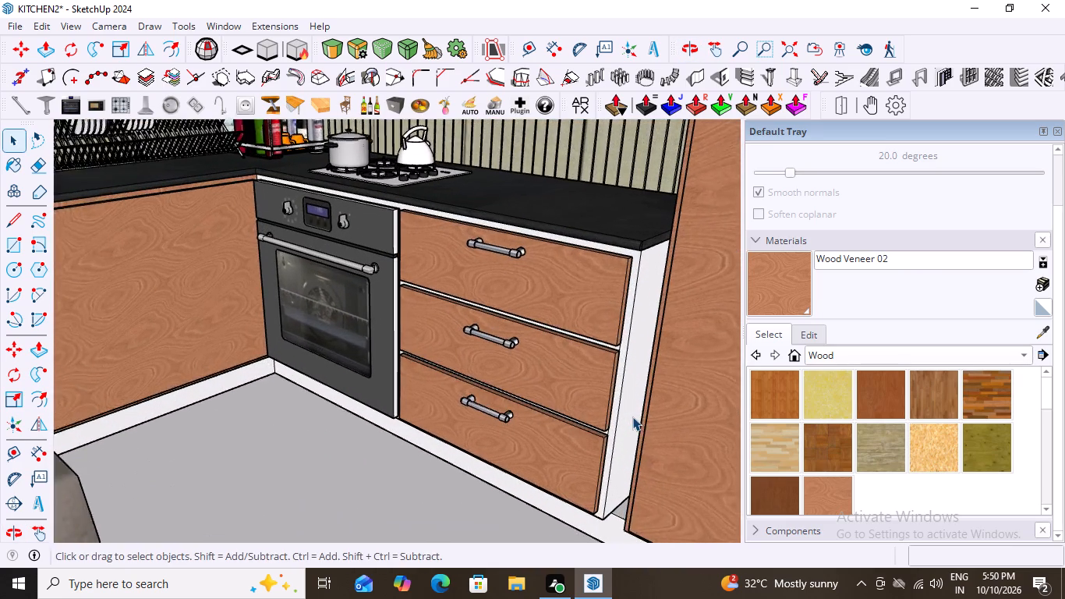
pyautogui.scroll(1, 632, 416)
pyautogui.click(639, 356)
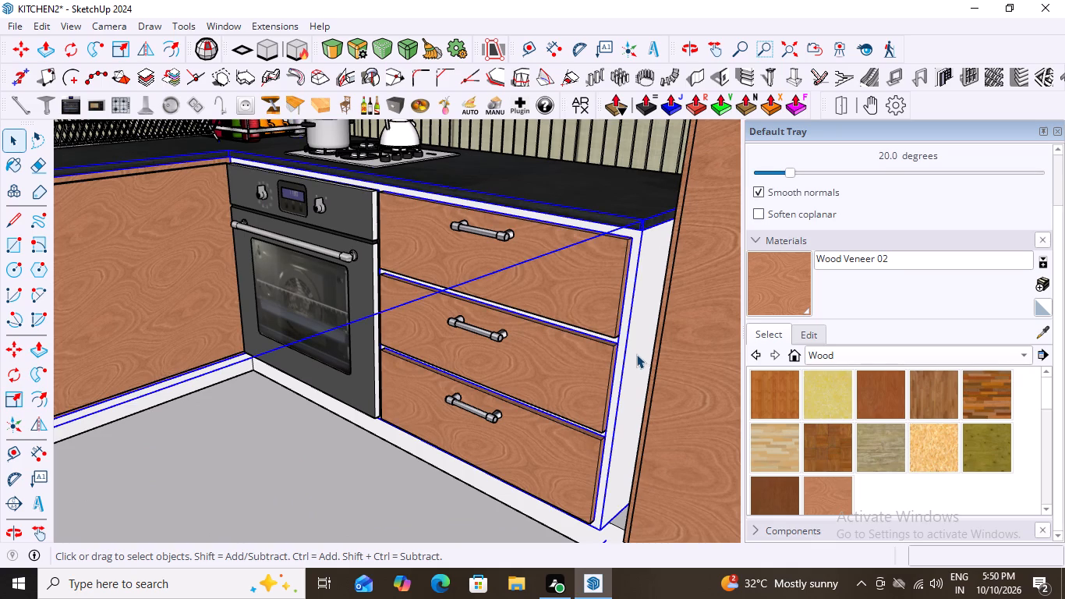
pyautogui.doubleClick(633, 351)
pyautogui.click(633, 351)
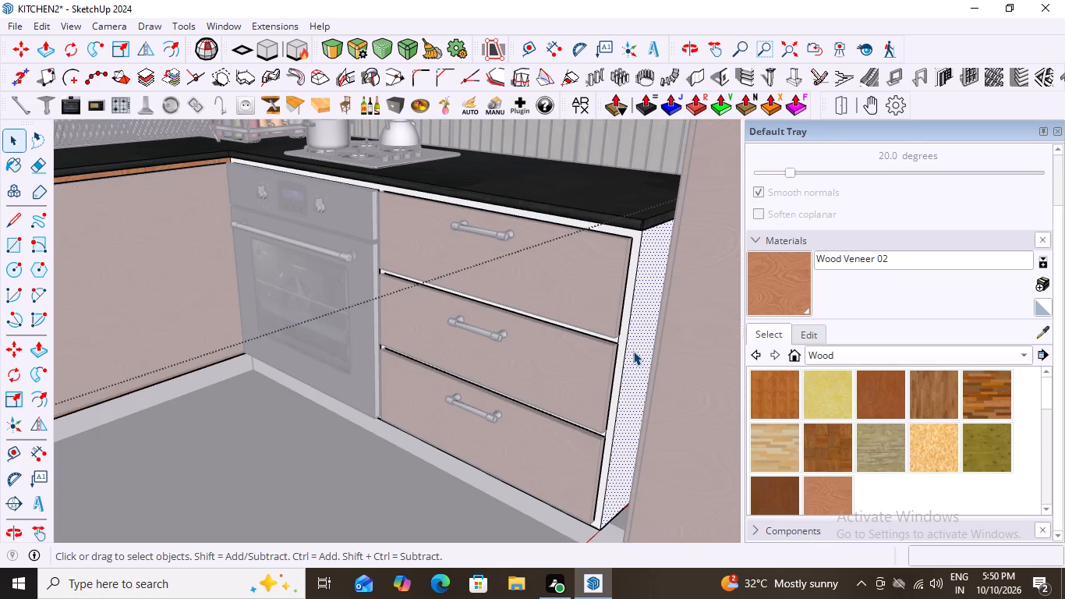
pyautogui.click(820, 495)
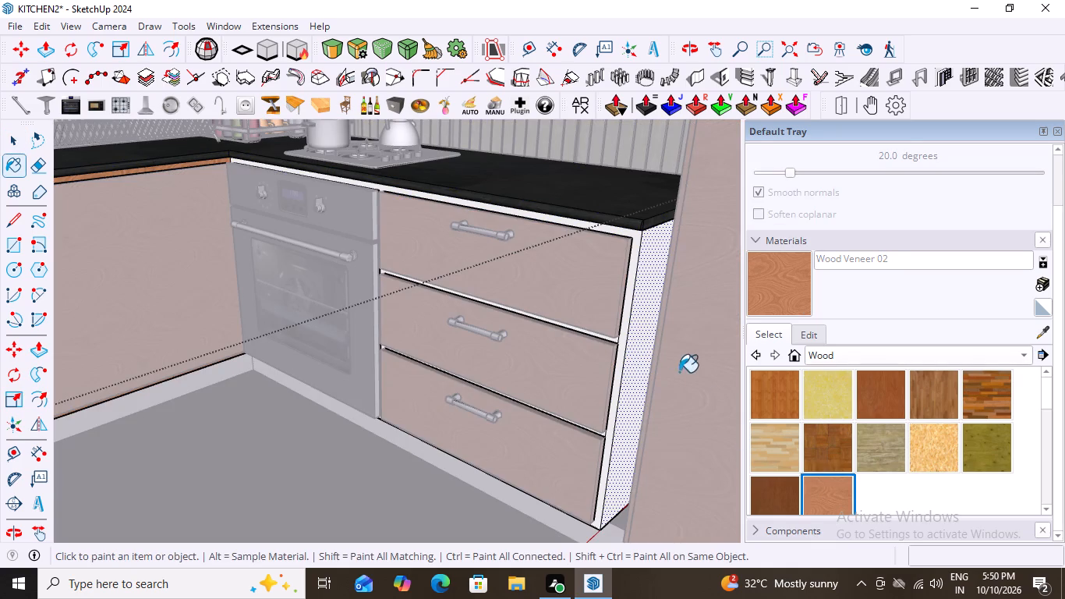
pyautogui.click(640, 351)
pyautogui.scroll(5, 613, 380)
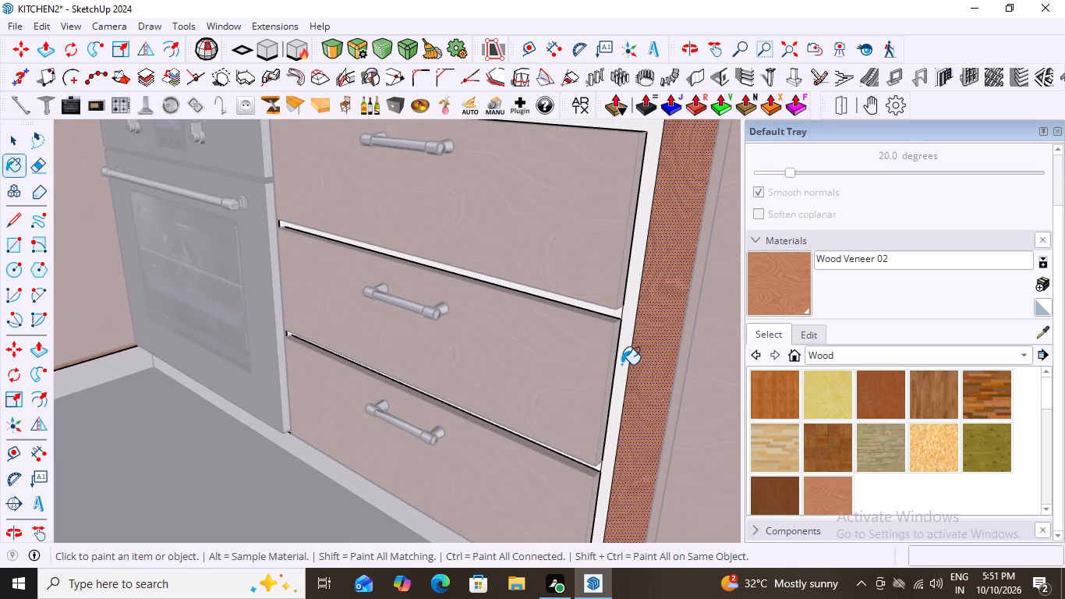
pyautogui.click(622, 364)
pyautogui.scroll(-12, 644, 352)
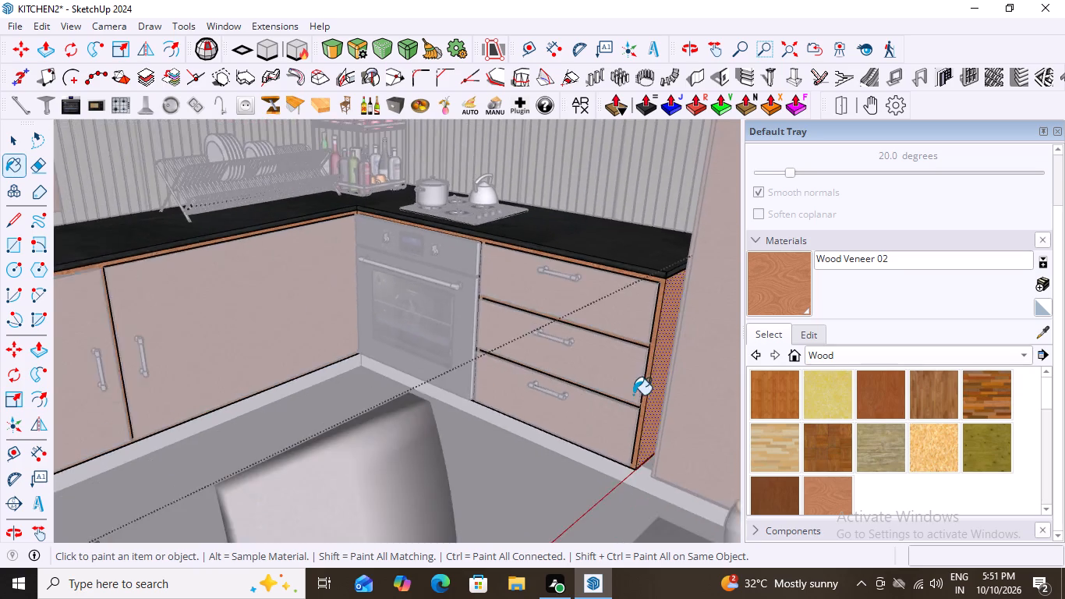
pyautogui.scroll(-2, 624, 397)
pyautogui.moveTo(568, 389); pyautogui.dragTo(667, 369, button='middle')
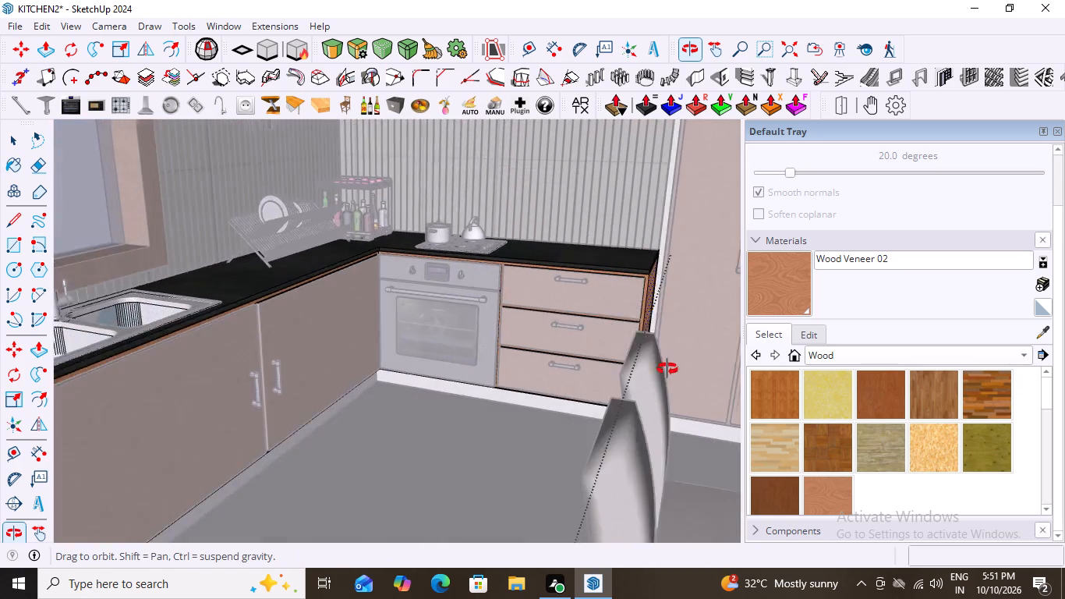
pyautogui.moveTo(667, 369); pyautogui.dragTo(537, 363, button='middle')
pyautogui.scroll(-9, 537, 363)
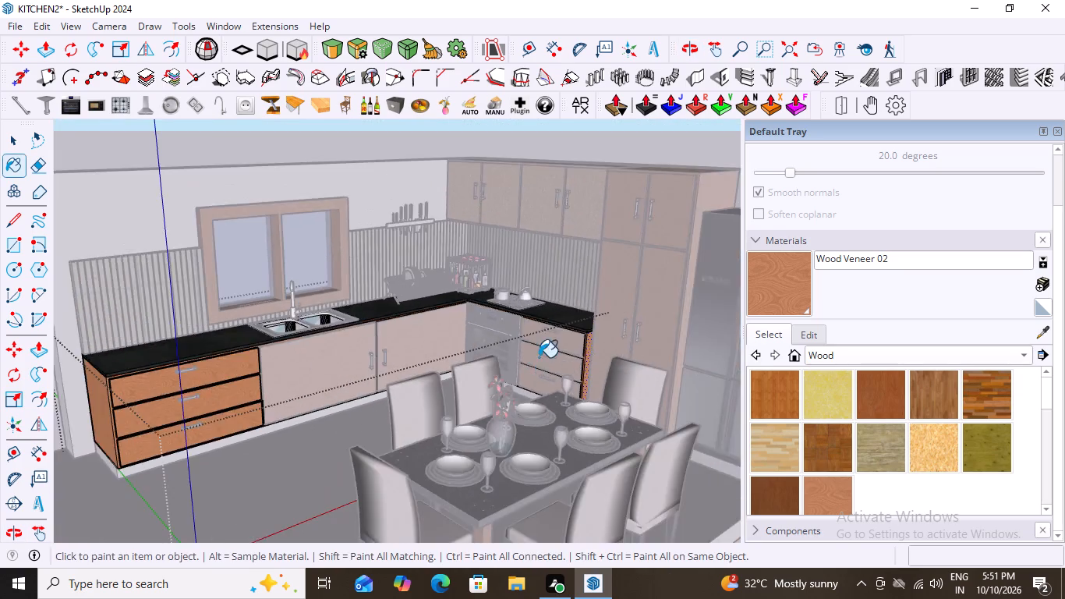
pyautogui.scroll(-6, 539, 357)
pyautogui.press('space')
pyautogui.tripleClick(603, 192)
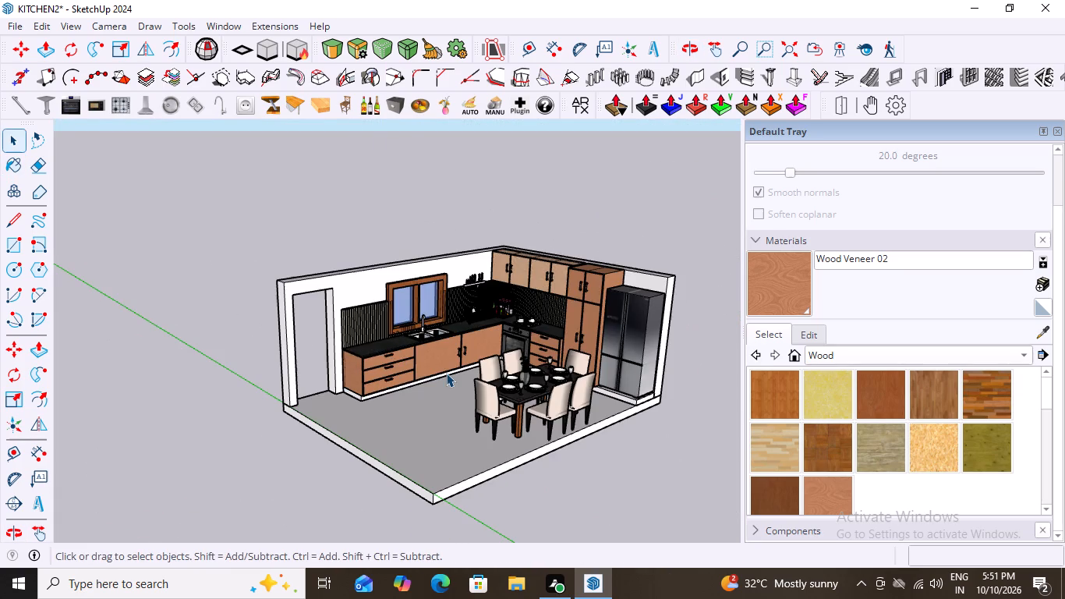
# Inspect the sink, base cabinets and overall kitchen from several angles to check the applied wood veneer.
pyautogui.scroll(5, 446, 373)
pyautogui.moveTo(446, 373); pyautogui.dragTo(486, 424, button='middle')
pyautogui.scroll(3, 486, 424)
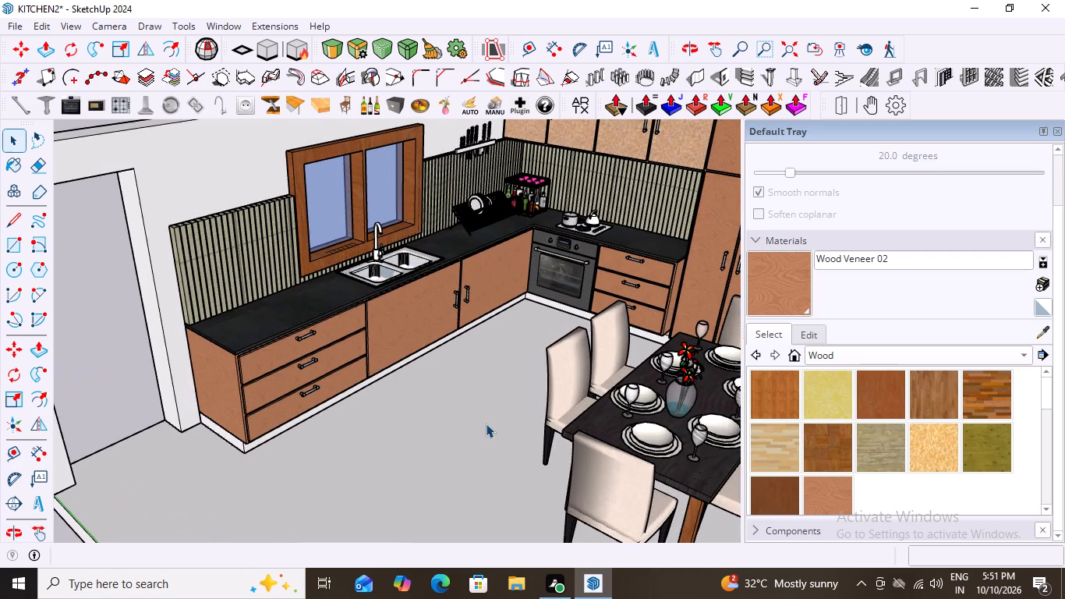
pyautogui.scroll(12, 384, 298)
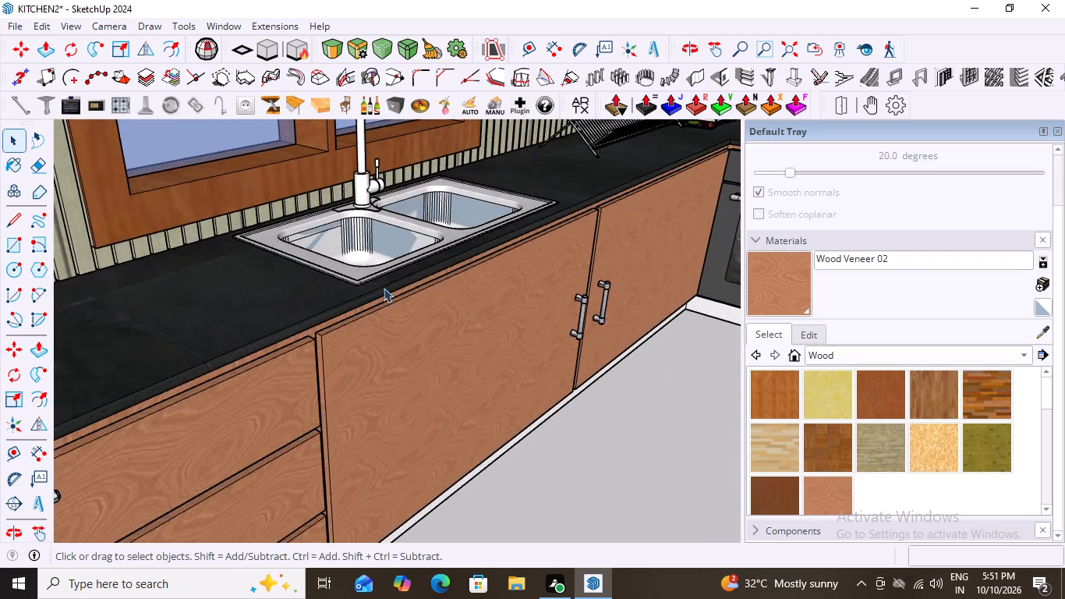
pyautogui.moveTo(384, 296); pyautogui.dragTo(239, 268, button='middle')
pyautogui.scroll(-6, 300, 293)
pyautogui.moveTo(477, 395); pyautogui.dragTo(385, 388, button='middle')
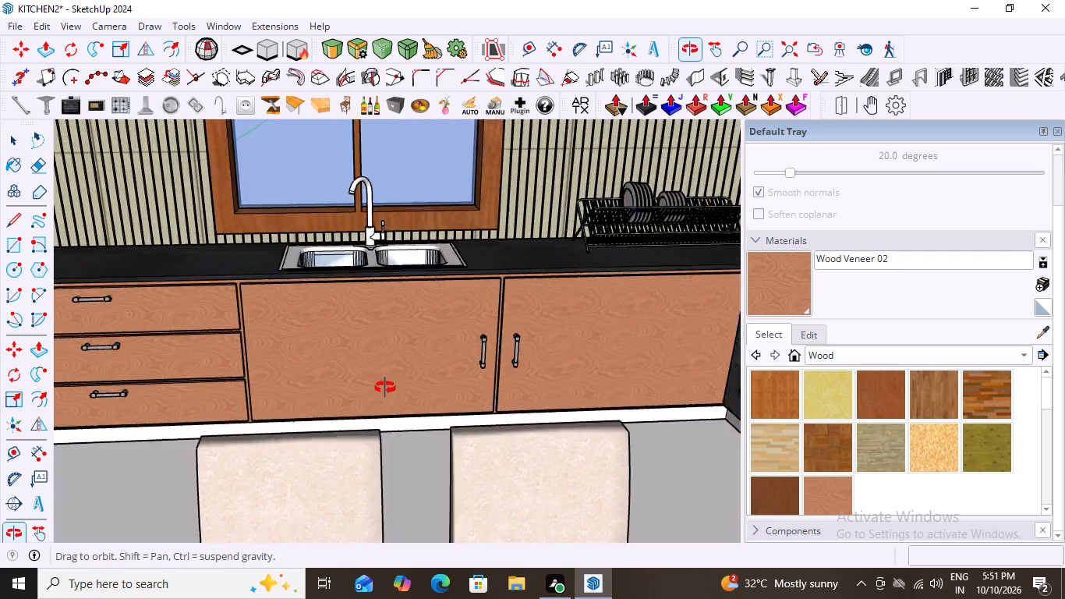
pyautogui.moveTo(385, 388); pyautogui.dragTo(716, 391, button='middle')
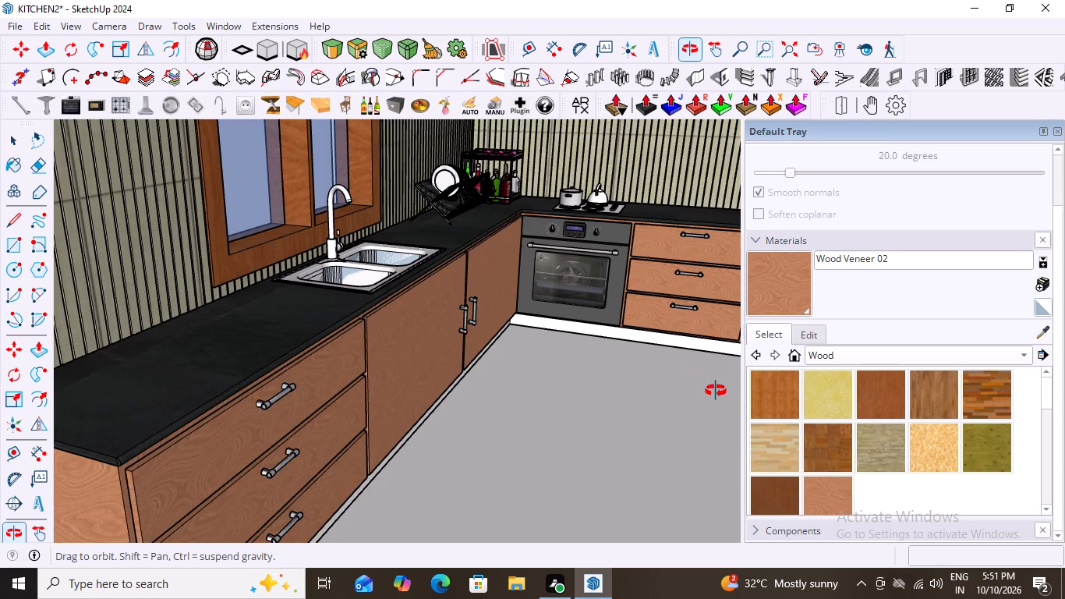
pyautogui.moveTo(716, 391); pyautogui.dragTo(674, 393, button='middle')
pyautogui.scroll(-7, 674, 393)
pyautogui.moveTo(469, 463); pyautogui.dragTo(426, 453, button='middle')
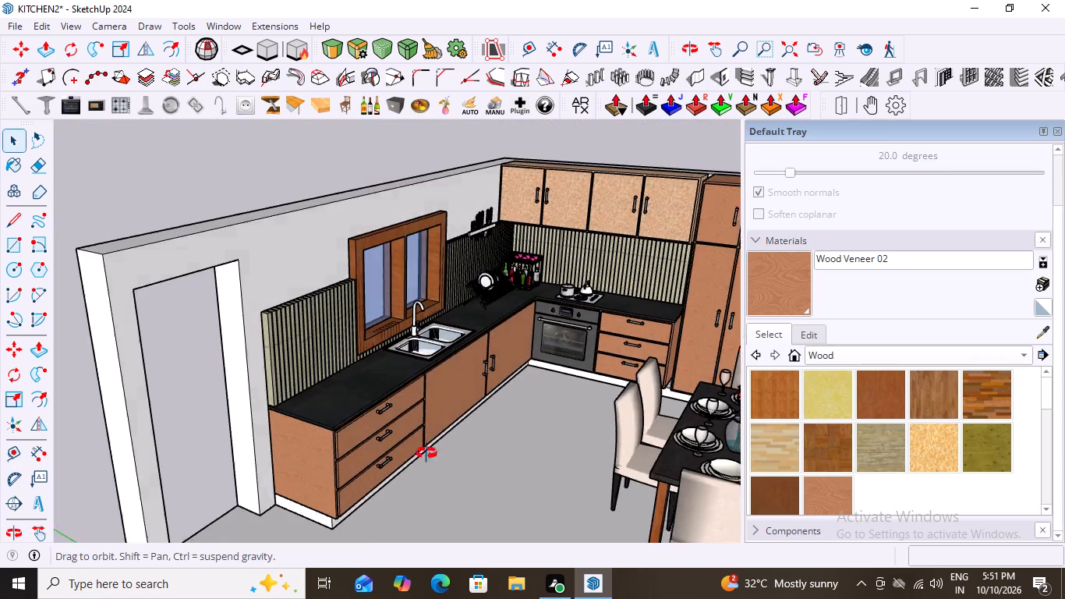
pyautogui.moveTo(426, 453); pyautogui.dragTo(384, 438, button='middle')
pyautogui.scroll(-5, 389, 431)
pyautogui.moveTo(507, 430); pyautogui.dragTo(542, 412, button='middle')
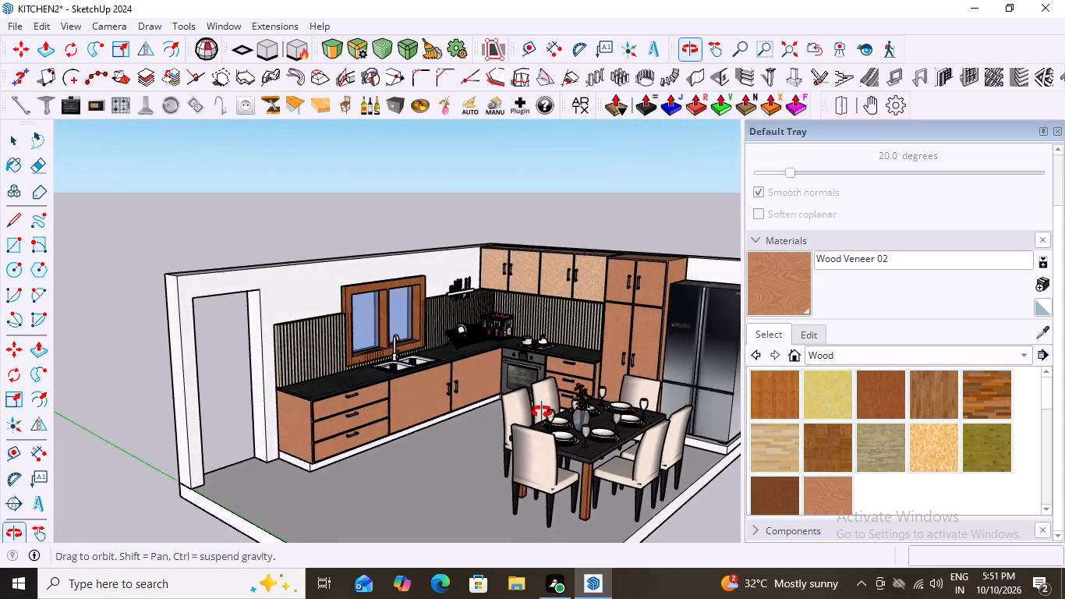
pyautogui.moveTo(542, 412); pyautogui.dragTo(548, 411, button='middle')
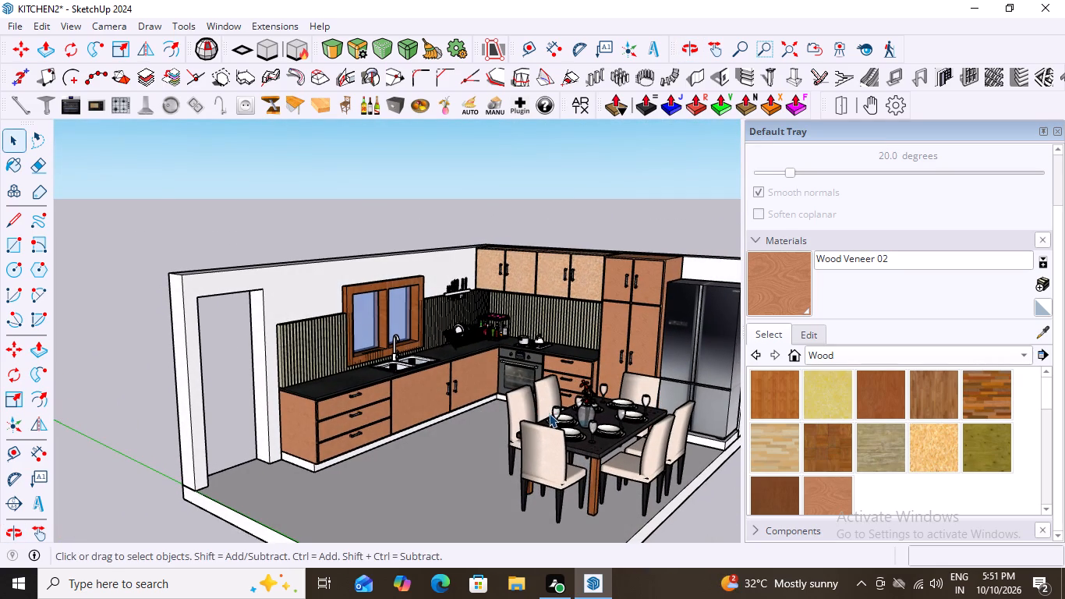
pyautogui.scroll(-9, 264, 473)
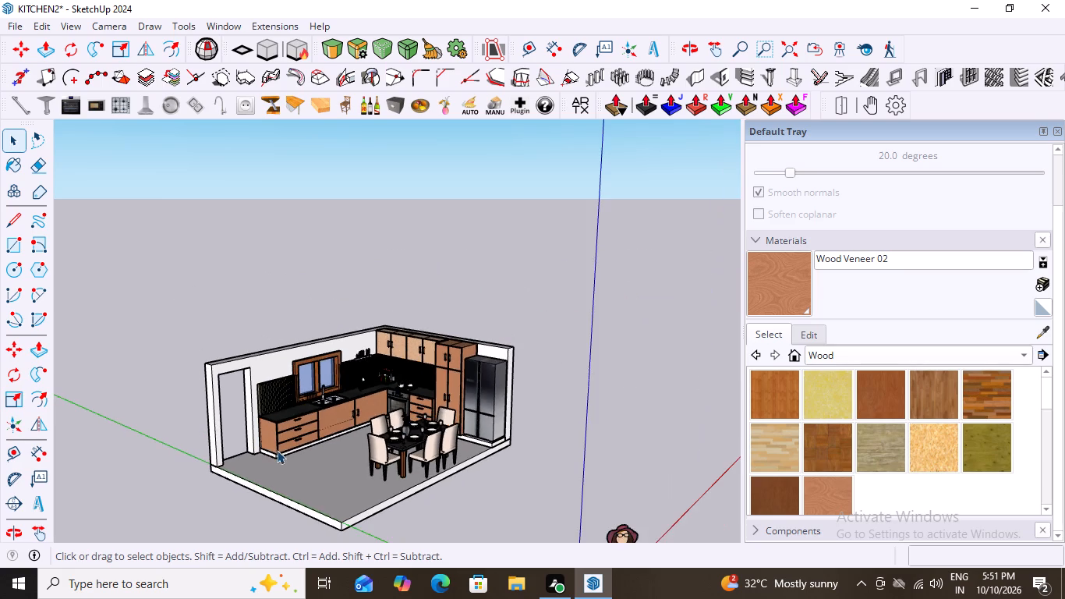
# Open the floor group, paint its top face with Tile Limestone Multi from the Tile collection, and leave the group.
pyautogui.moveTo(353, 477); pyautogui.dragTo(256, 518, button='middle')
pyautogui.scroll(8, 257, 520)
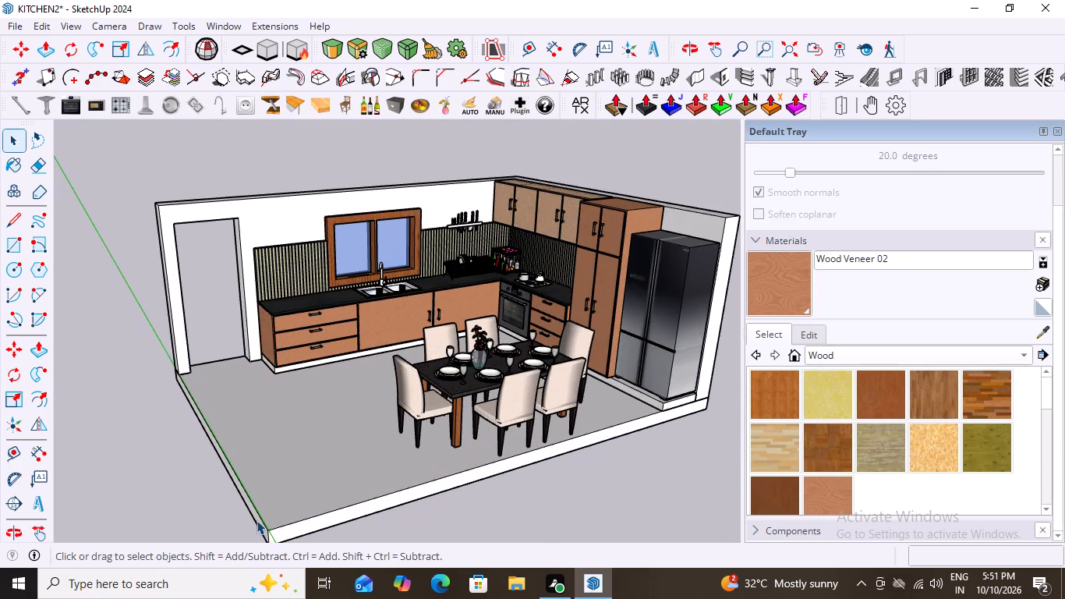
pyautogui.doubleClick(312, 430)
pyautogui.click(314, 434)
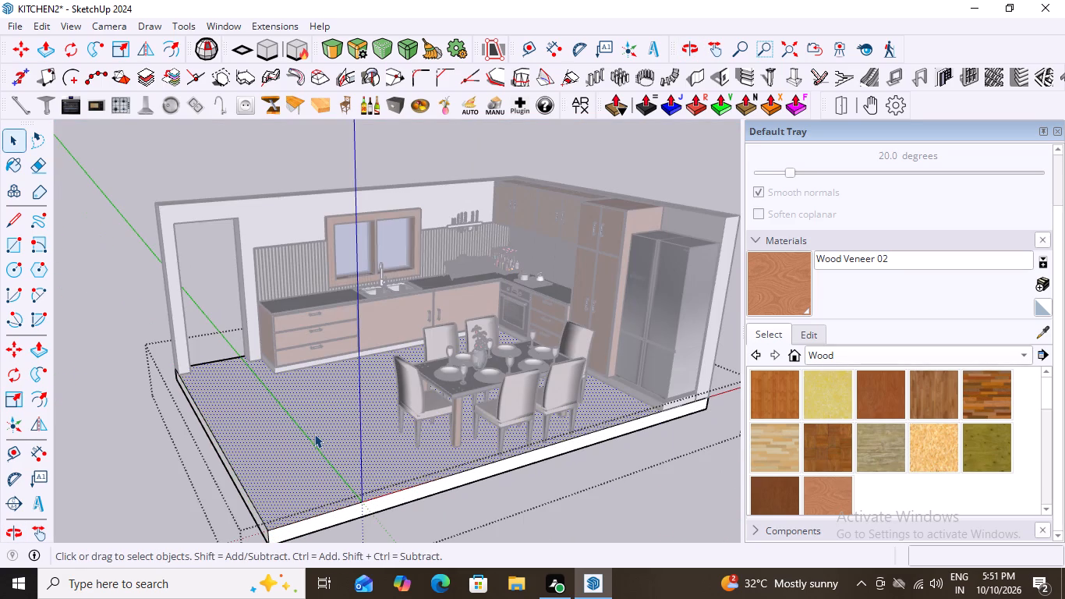
pyautogui.click(1025, 349)
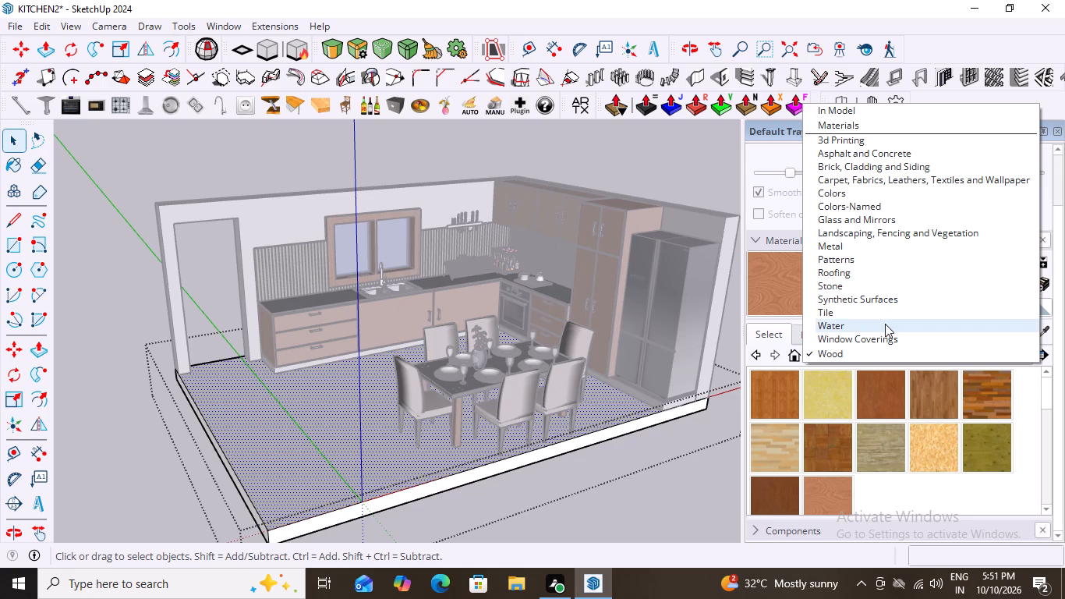
pyautogui.click(854, 308)
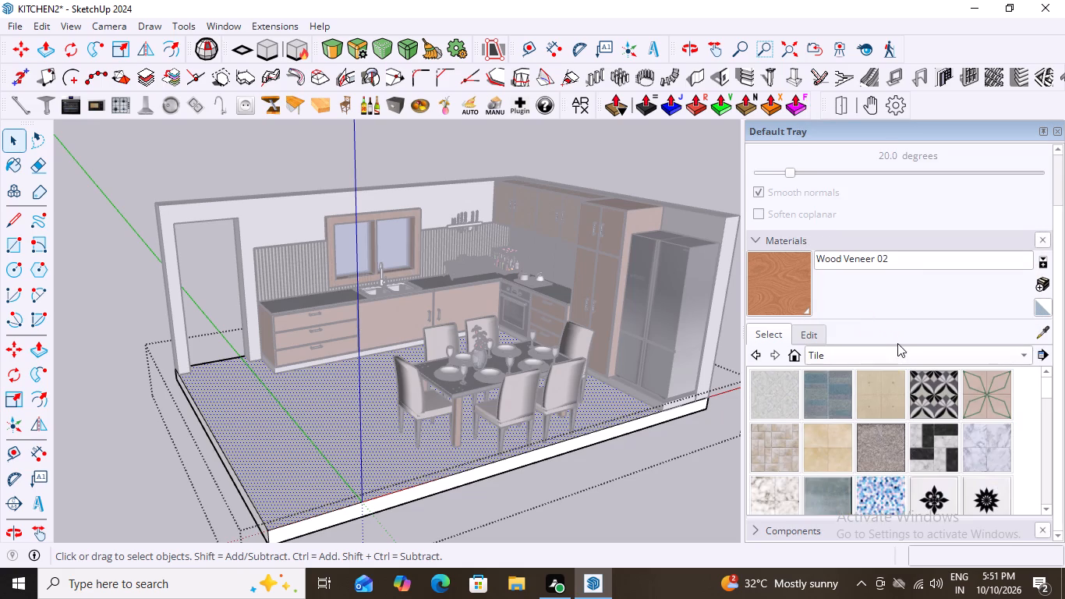
pyautogui.scroll(-4, 869, 403)
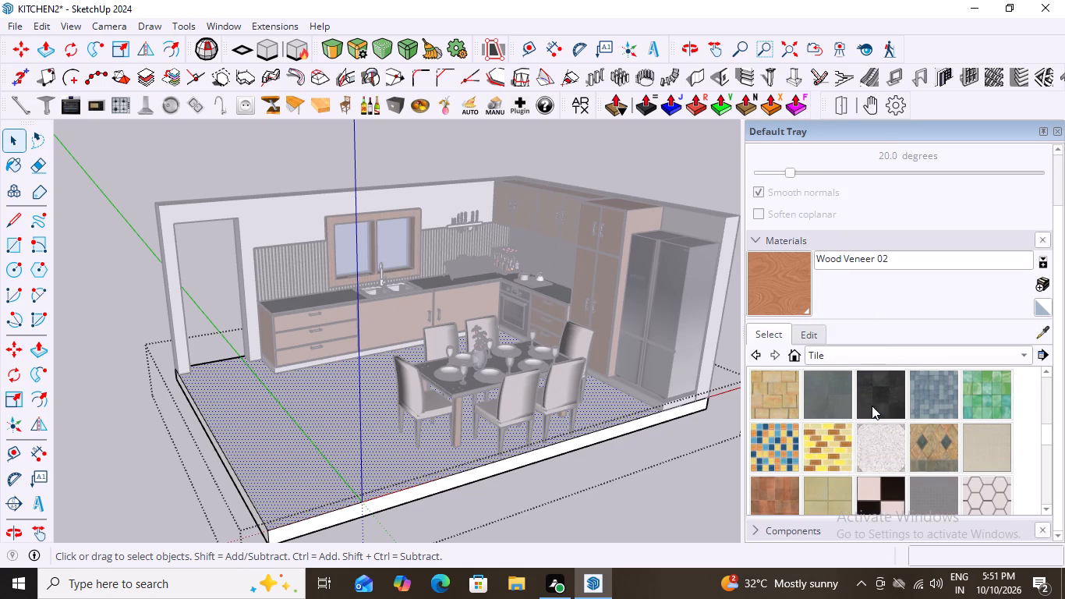
pyautogui.scroll(-1, 872, 406)
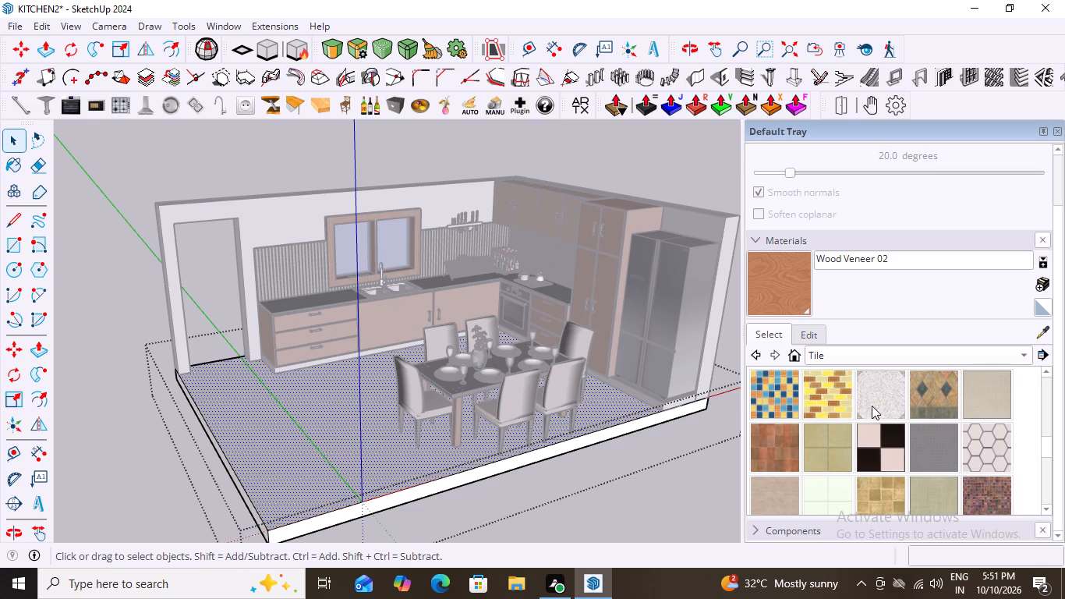
pyautogui.scroll(-1, 872, 406)
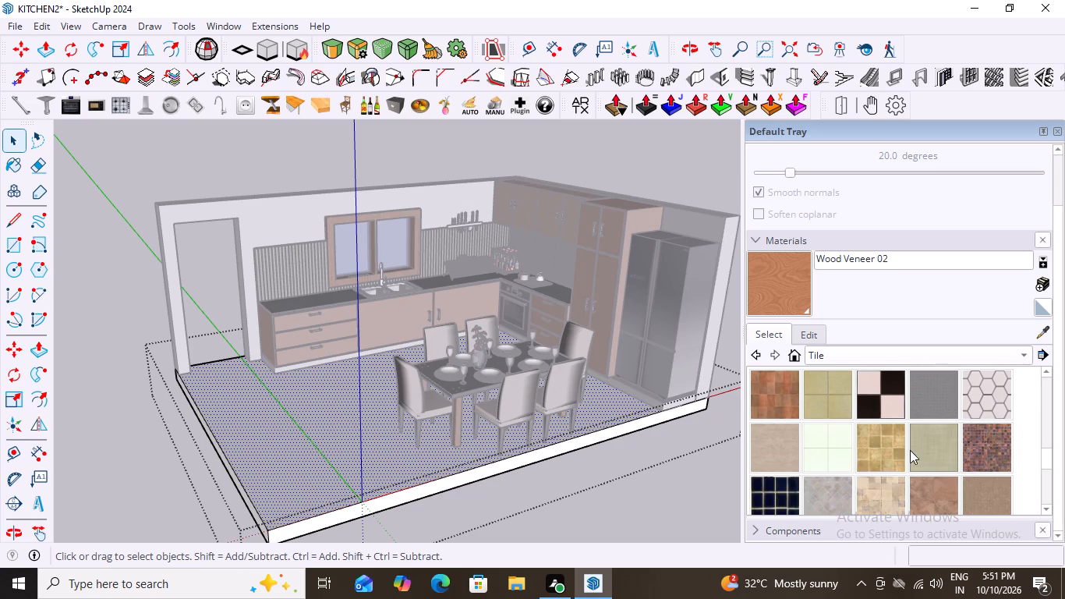
pyautogui.click(900, 448)
pyautogui.click(282, 427)
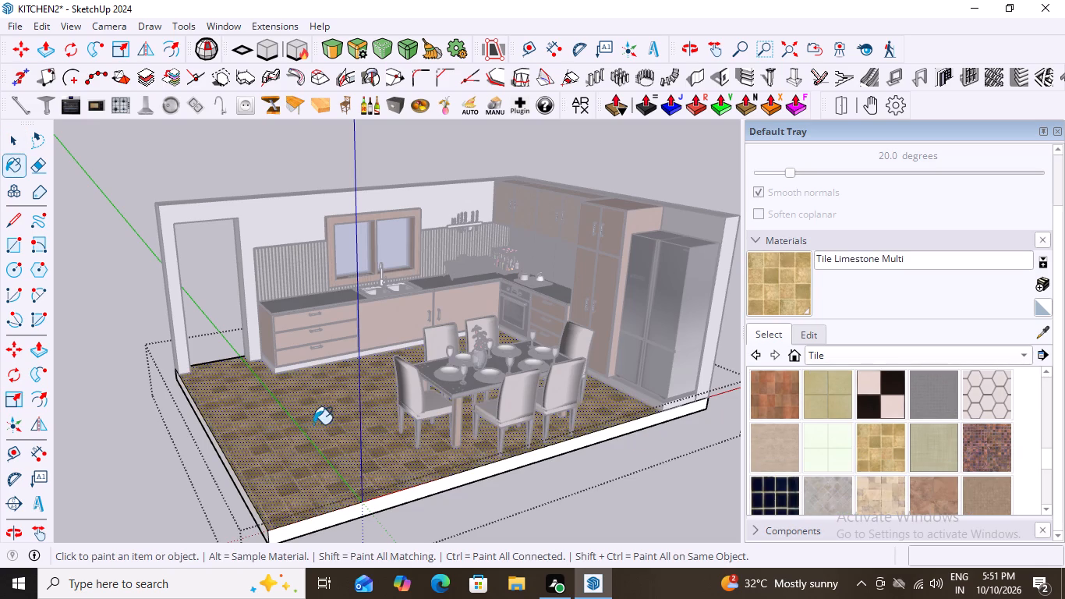
pyautogui.scroll(-4, 424, 357)
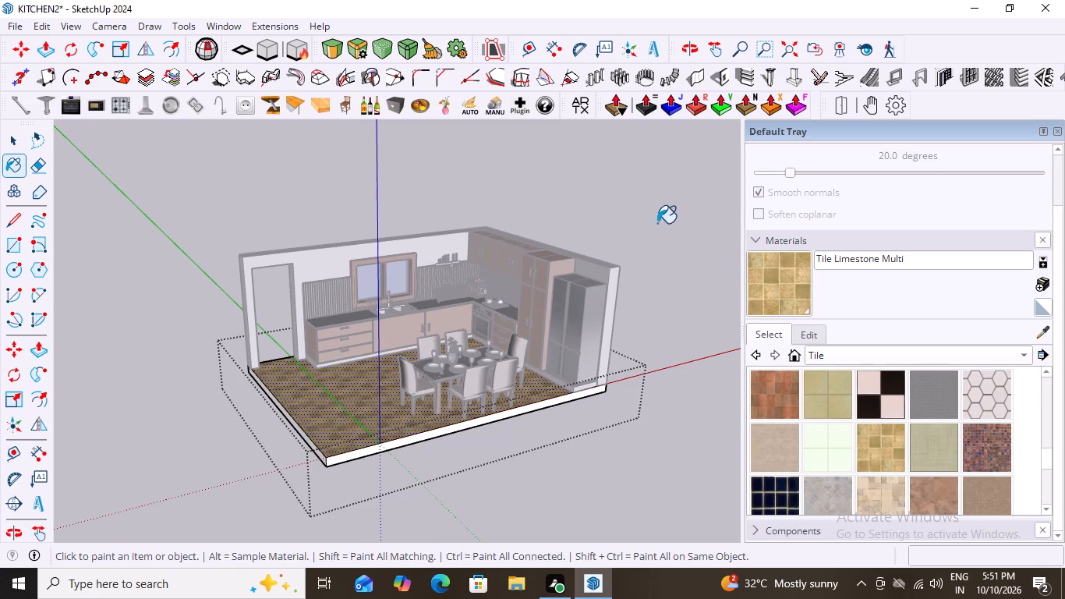
pyautogui.press('space')
pyautogui.click(655, 221)
# Inspect the limestone-tiled floor together with the furnished kitchen from a raised angle.
pyautogui.scroll(2, 331, 480)
pyautogui.scroll(5, 431, 376)
pyautogui.scroll(-5, 350, 352)
pyautogui.moveTo(389, 414); pyautogui.dragTo(425, 441, button='middle')
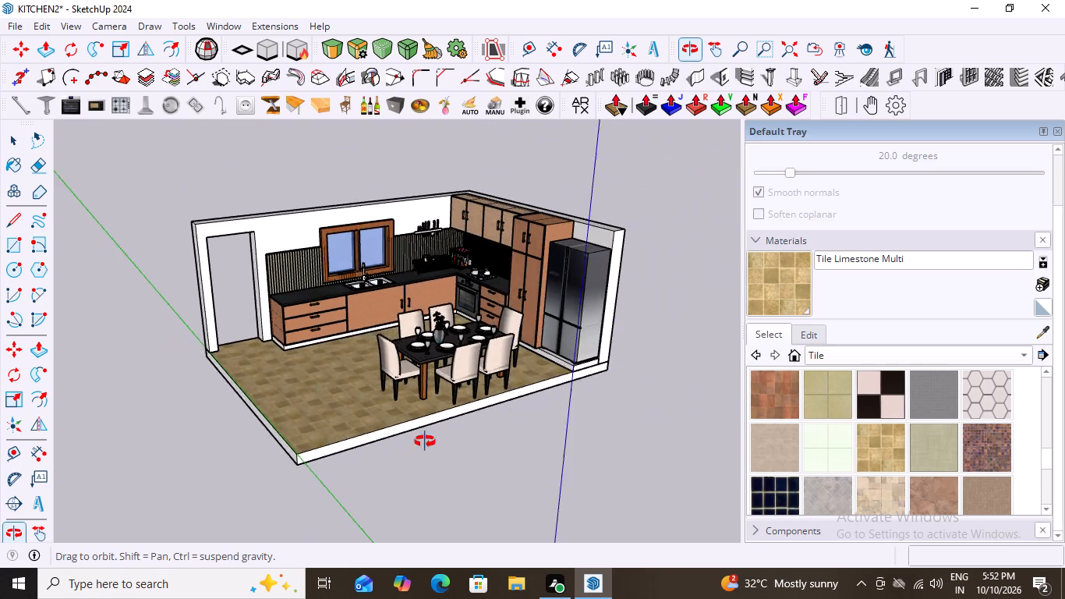
pyautogui.moveTo(425, 441); pyautogui.dragTo(416, 461, button='middle')
pyautogui.scroll(3, 408, 466)
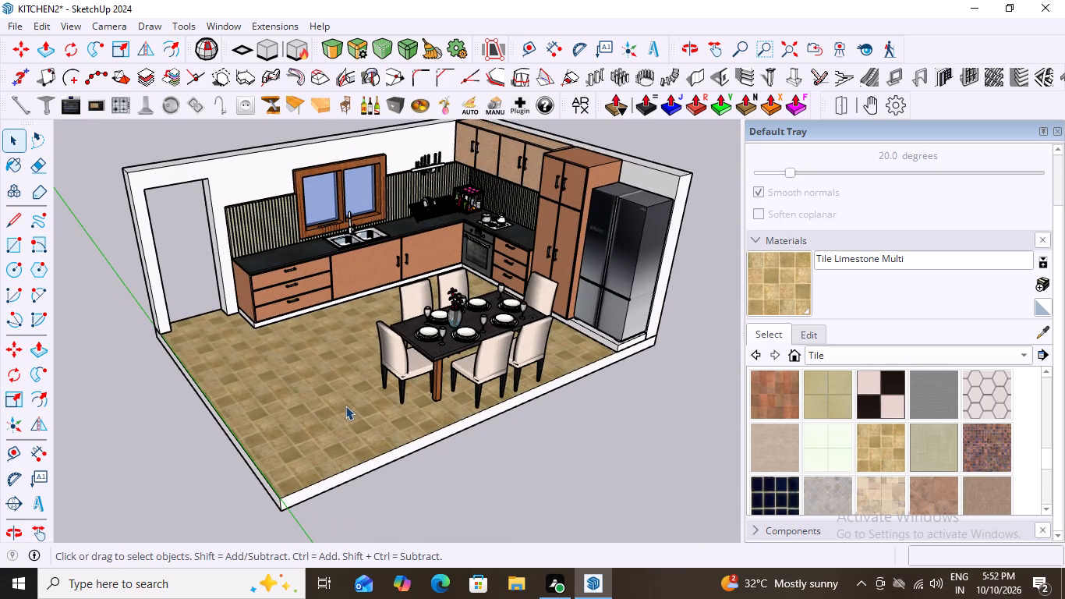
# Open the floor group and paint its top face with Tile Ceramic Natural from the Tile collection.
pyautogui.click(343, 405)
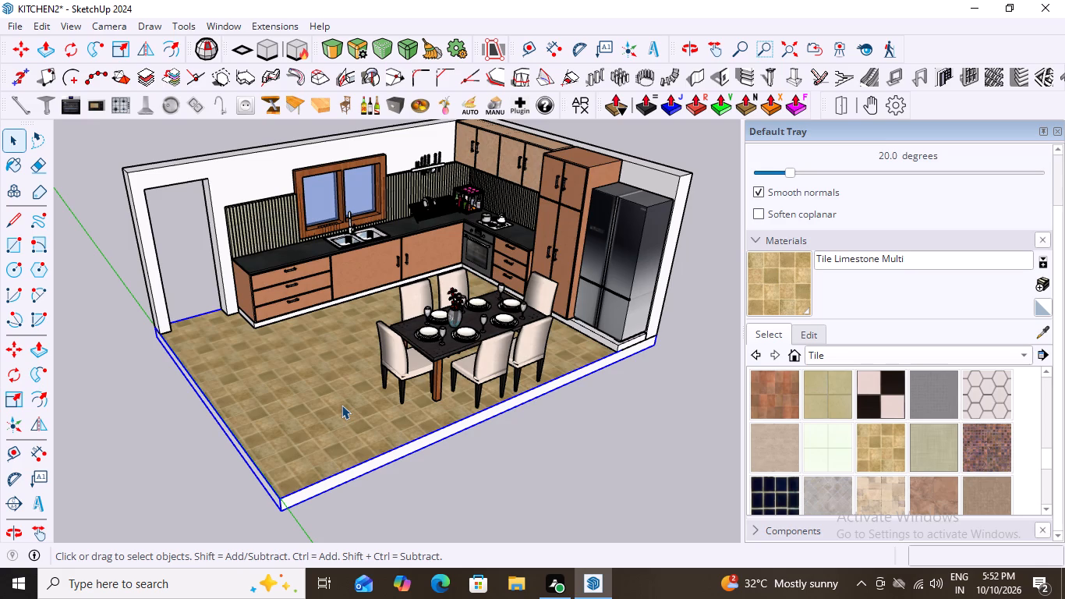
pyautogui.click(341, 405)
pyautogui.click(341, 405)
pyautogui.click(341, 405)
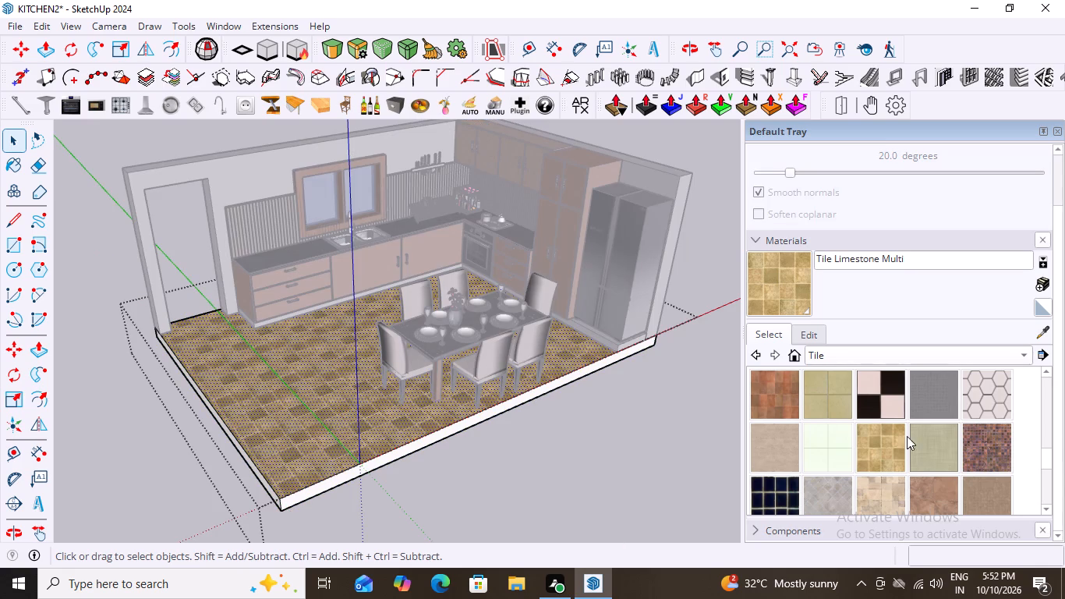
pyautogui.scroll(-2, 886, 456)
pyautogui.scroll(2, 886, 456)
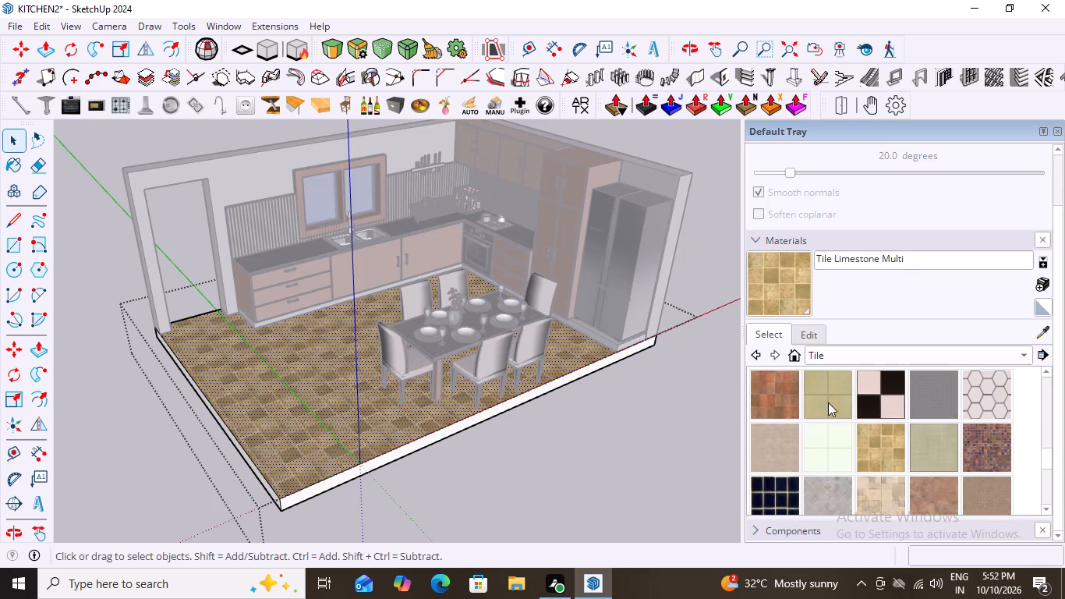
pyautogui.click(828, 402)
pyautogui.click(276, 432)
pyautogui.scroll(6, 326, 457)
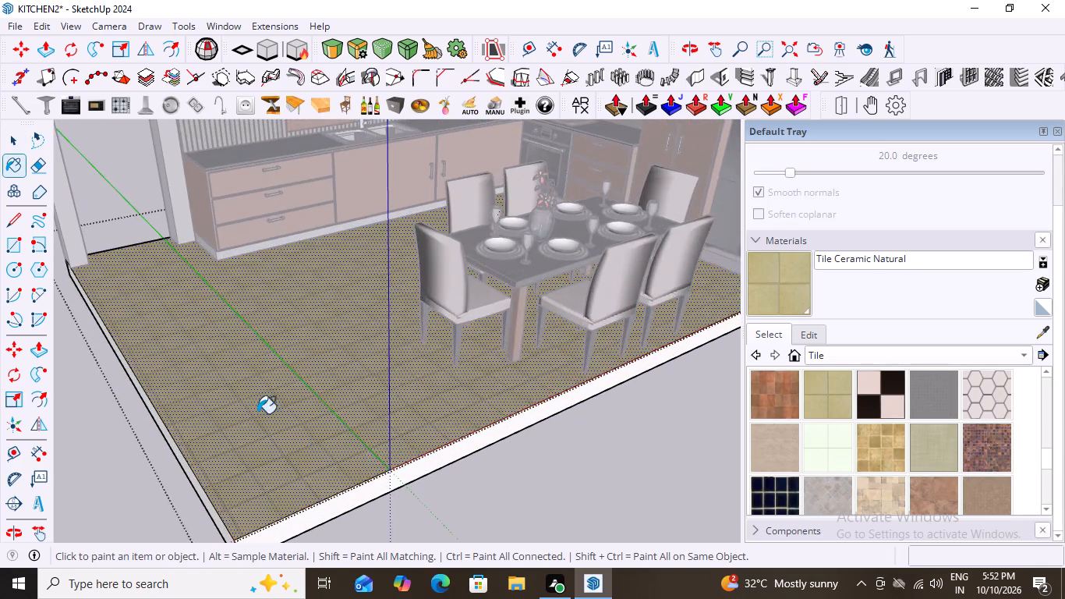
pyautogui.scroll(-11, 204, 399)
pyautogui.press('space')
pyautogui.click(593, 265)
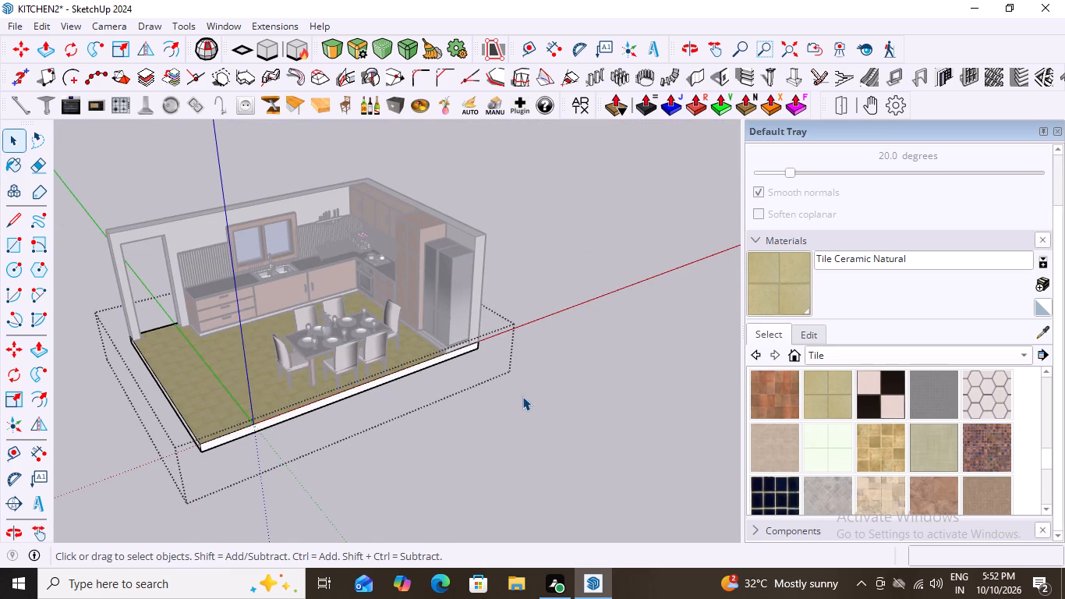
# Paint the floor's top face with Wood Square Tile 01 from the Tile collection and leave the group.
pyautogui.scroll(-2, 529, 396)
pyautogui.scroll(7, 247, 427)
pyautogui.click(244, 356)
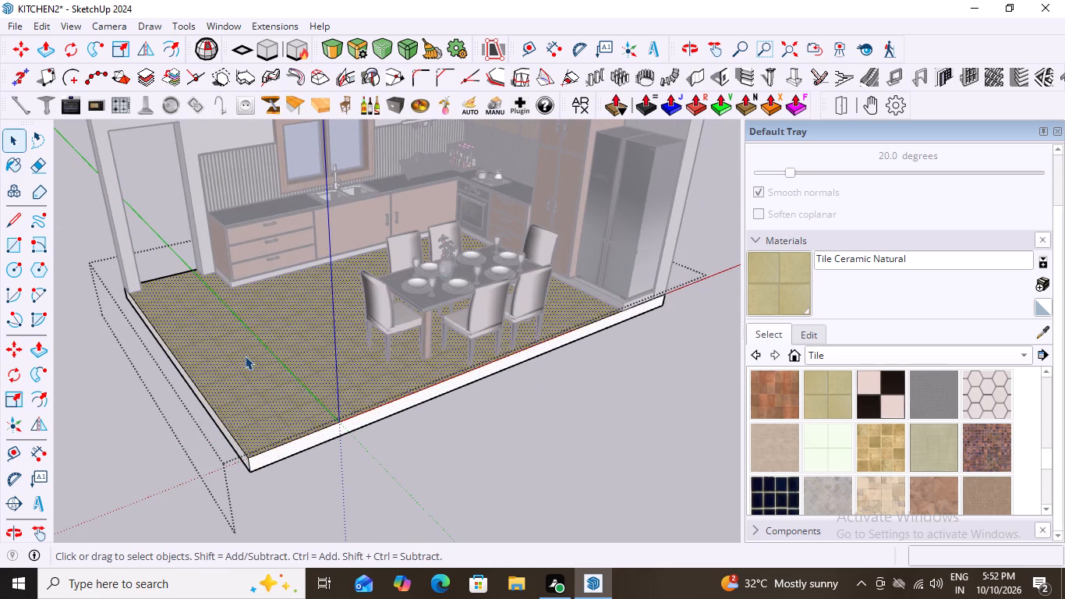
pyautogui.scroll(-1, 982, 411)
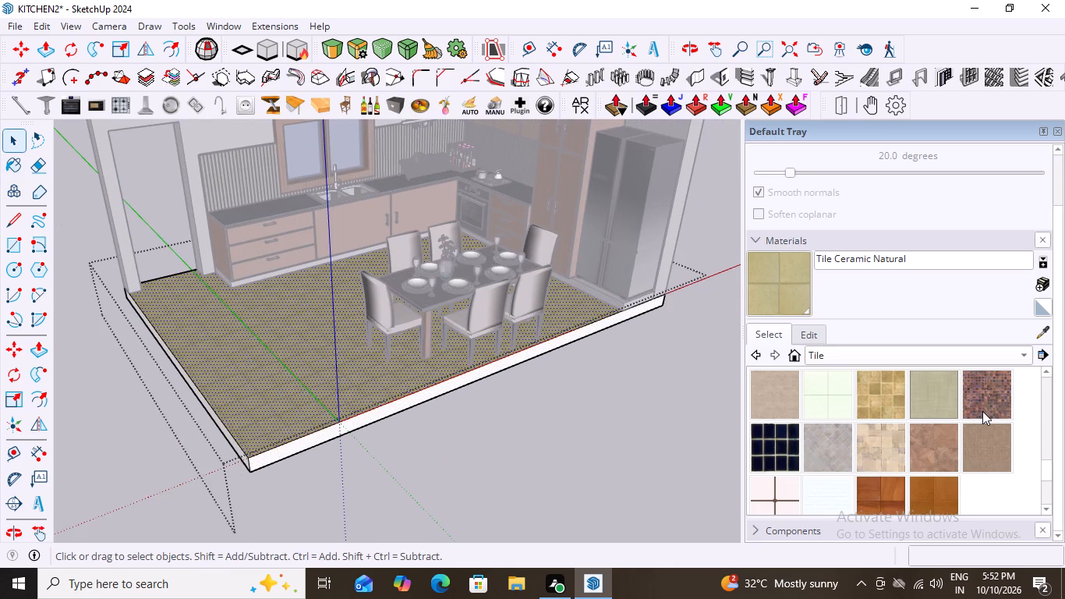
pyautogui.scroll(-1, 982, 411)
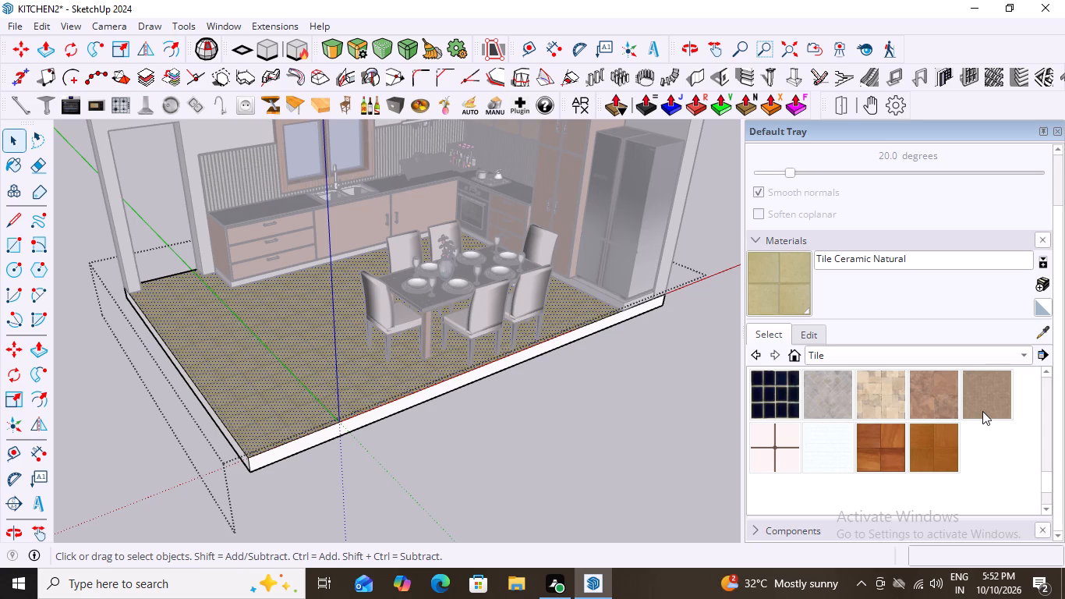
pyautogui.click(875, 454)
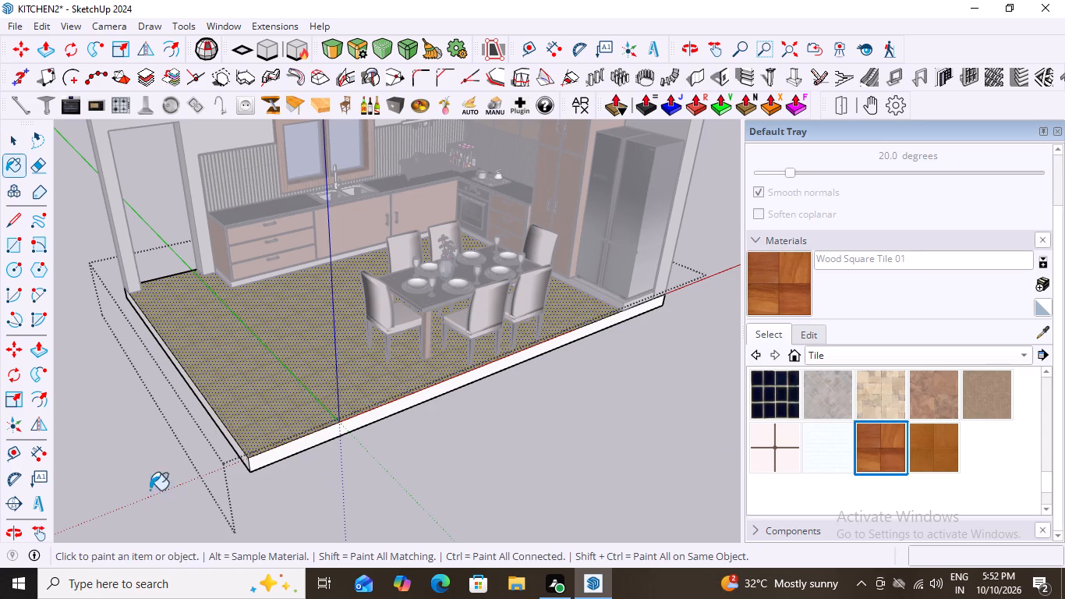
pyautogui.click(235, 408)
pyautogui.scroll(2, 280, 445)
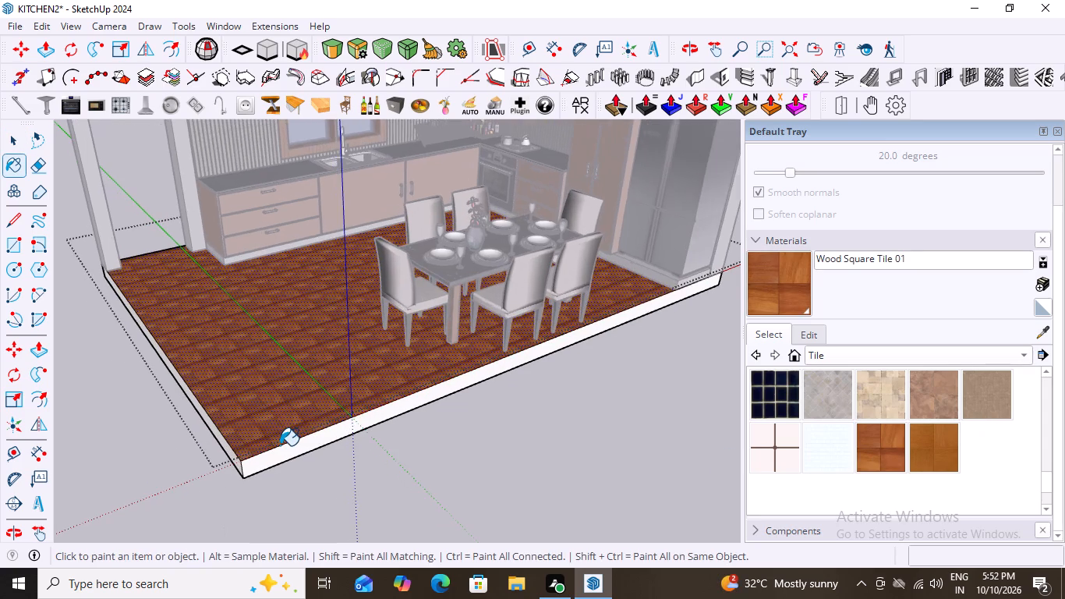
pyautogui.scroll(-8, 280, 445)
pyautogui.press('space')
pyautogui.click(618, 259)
# Examine the wood-tiled floor against the cabinets and dining set from closer and farther viewpoints.
pyautogui.scroll(1, 320, 462)
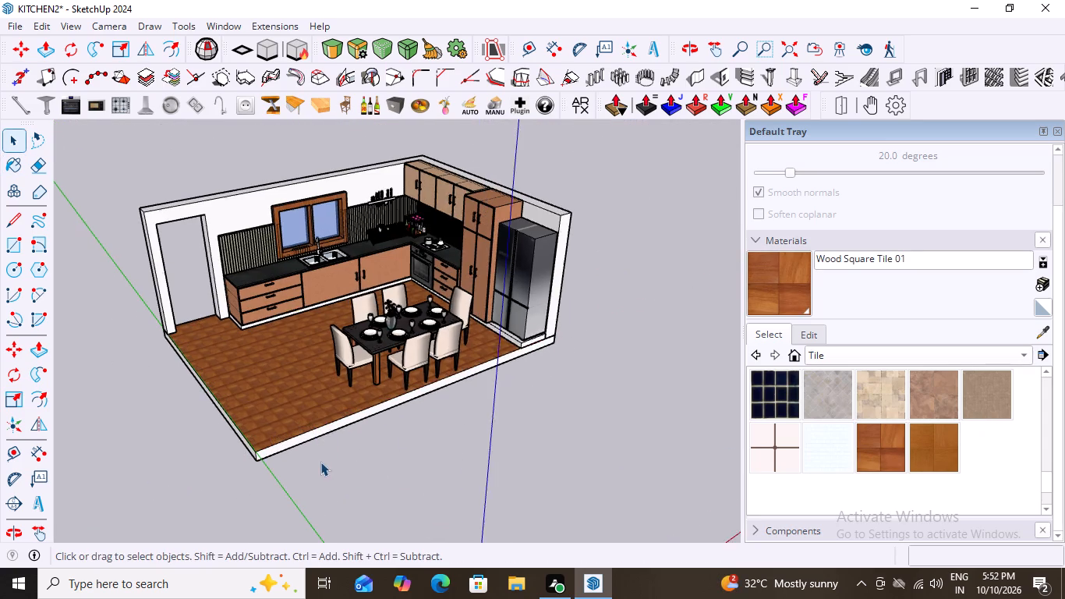
pyautogui.scroll(1, 320, 462)
pyautogui.moveTo(409, 426); pyautogui.dragTo(469, 423, button='middle')
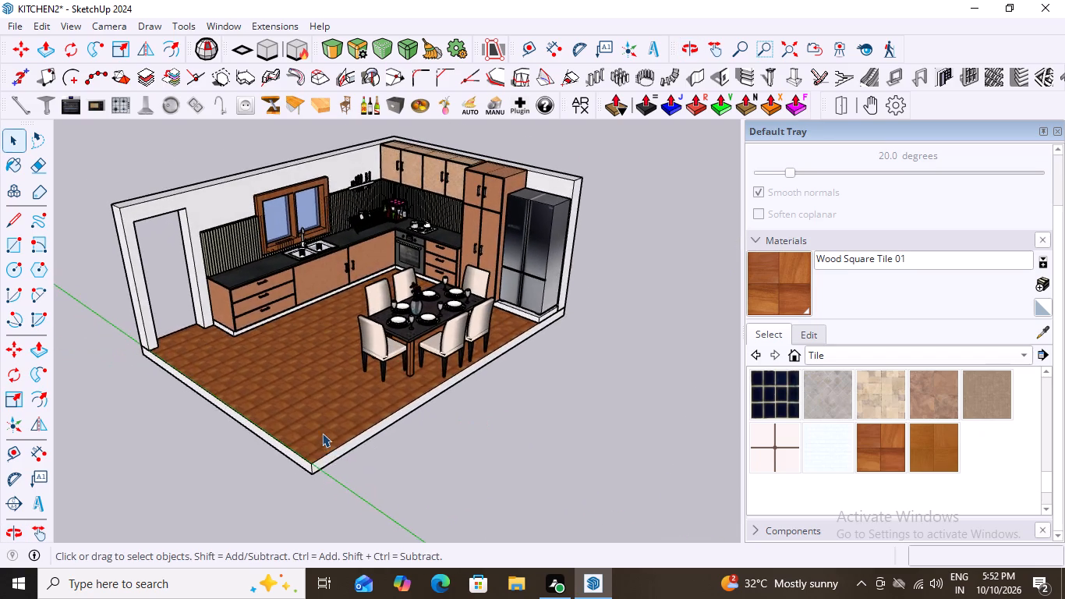
pyautogui.scroll(8, 322, 432)
pyautogui.scroll(-9, 334, 413)
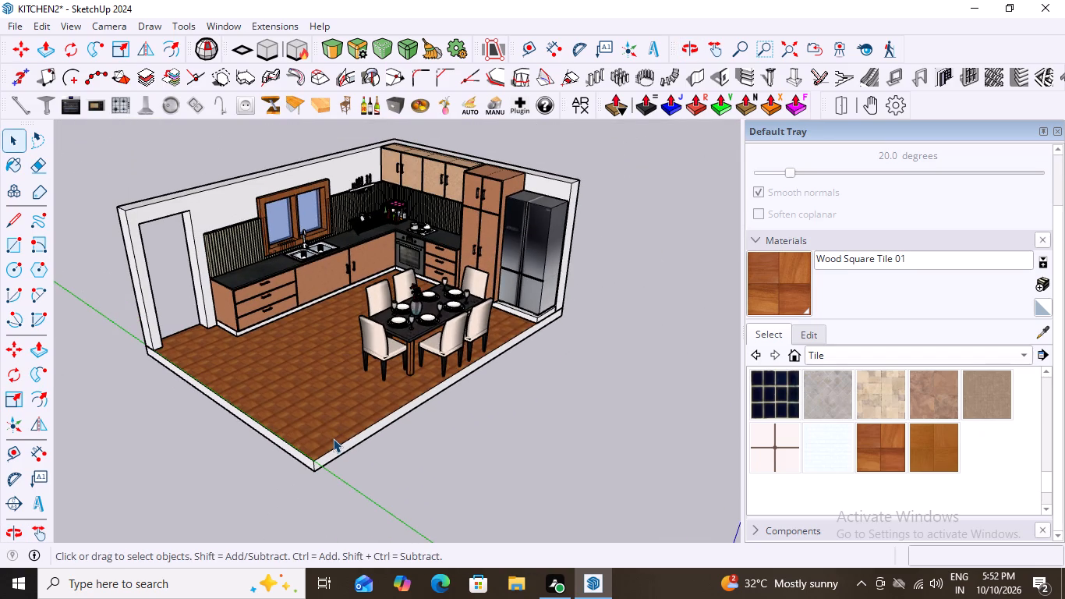
pyautogui.scroll(1, 268, 387)
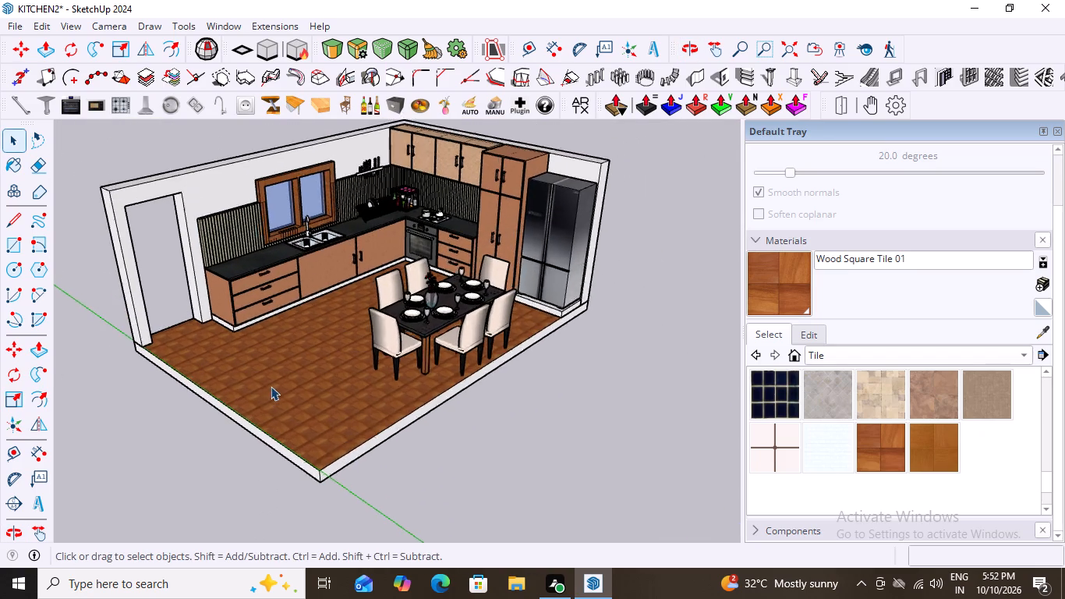
pyautogui.scroll(5, 271, 386)
# Open the floor group, browse the Tile collection, repaint the top face with Tile Limestone Multi, and leave the group.
pyautogui.doubleClick(295, 377)
pyautogui.click(295, 377)
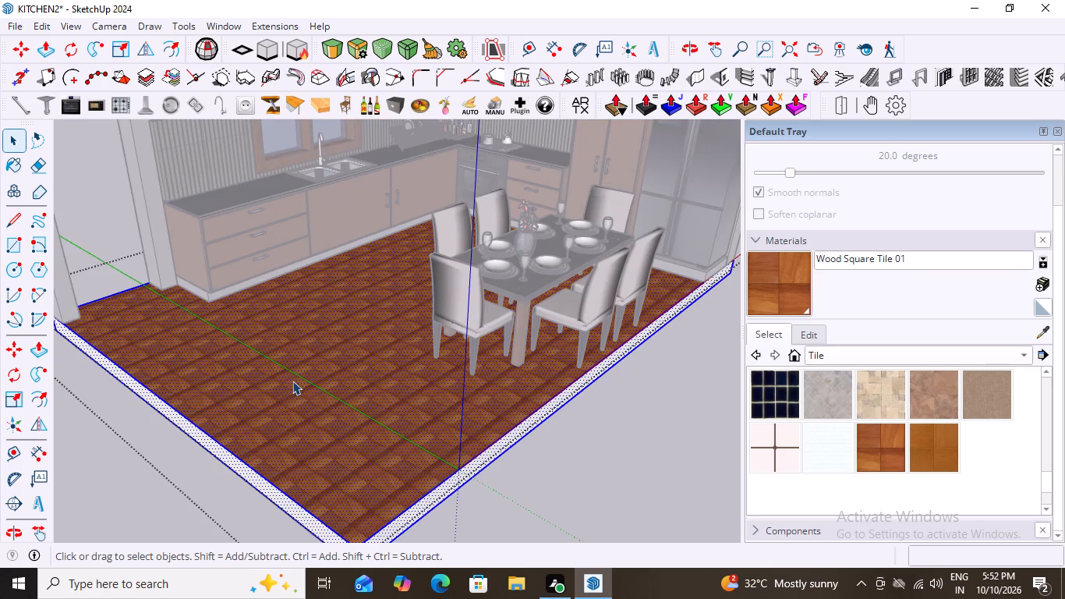
pyautogui.click(257, 400)
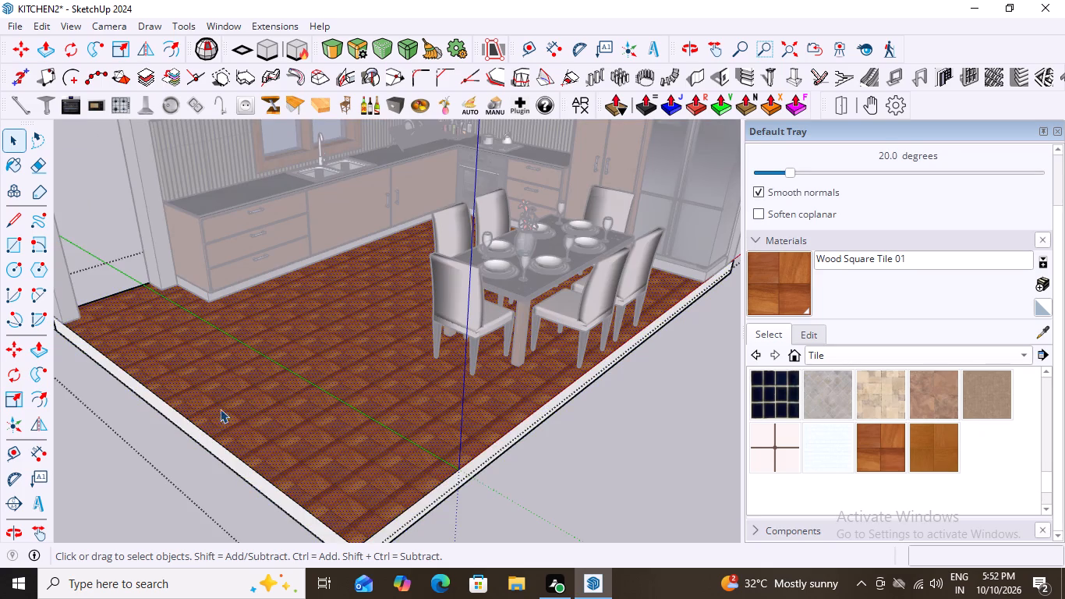
pyautogui.scroll(-6, 196, 407)
pyautogui.scroll(-1, 946, 422)
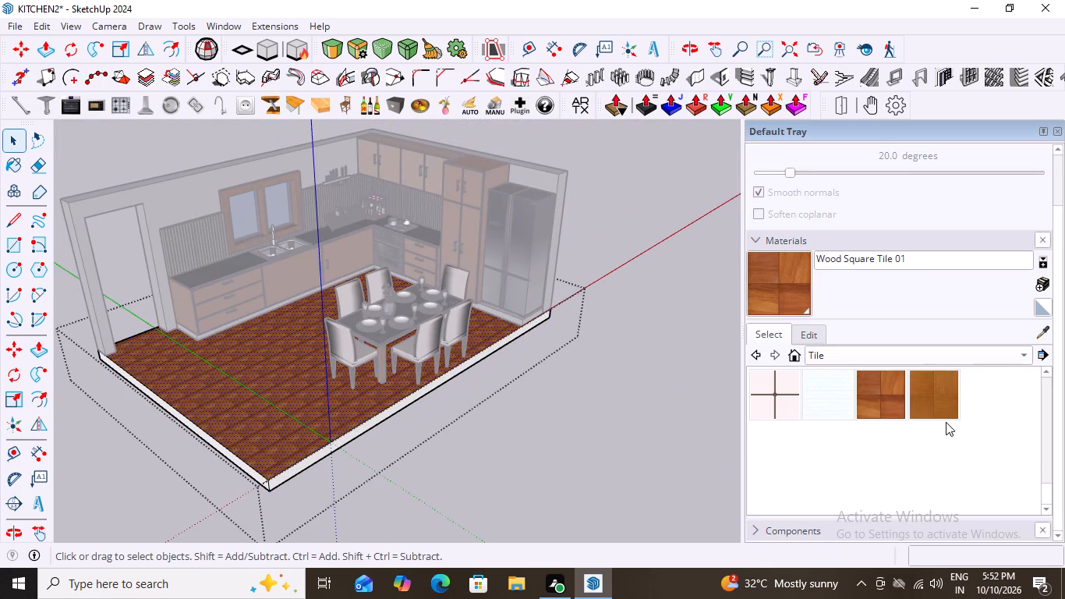
pyautogui.scroll(3, 937, 416)
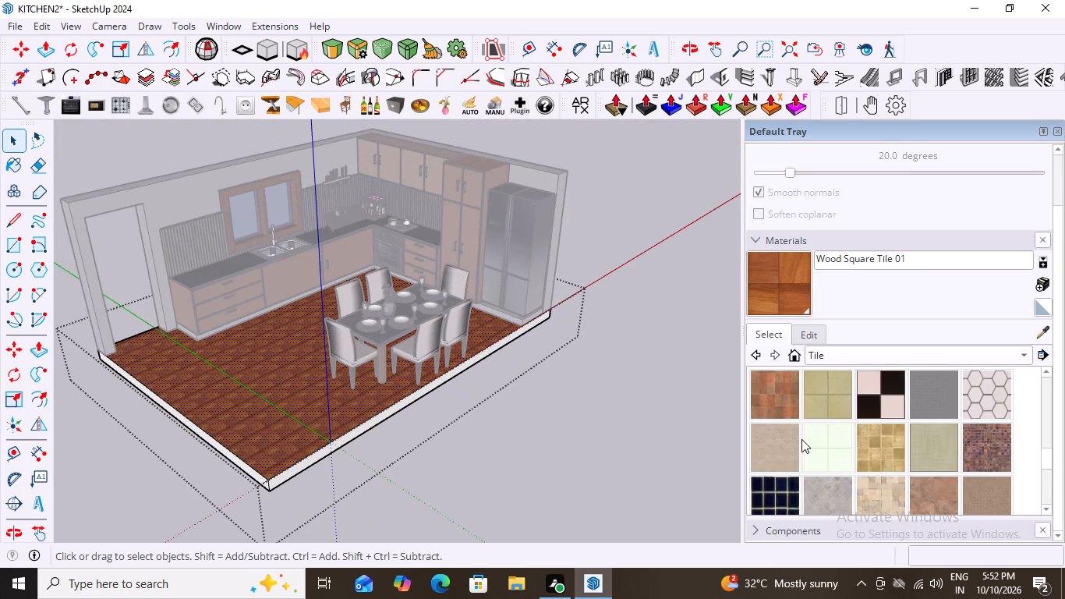
pyautogui.scroll(5, 801, 438)
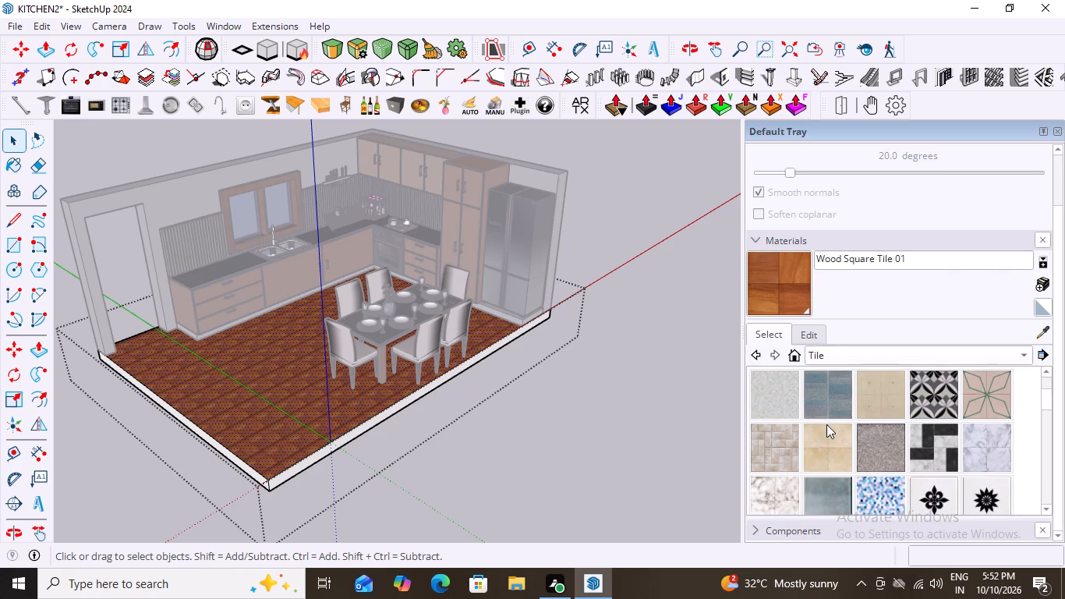
pyautogui.scroll(3, 829, 423)
pyautogui.scroll(-3, 829, 423)
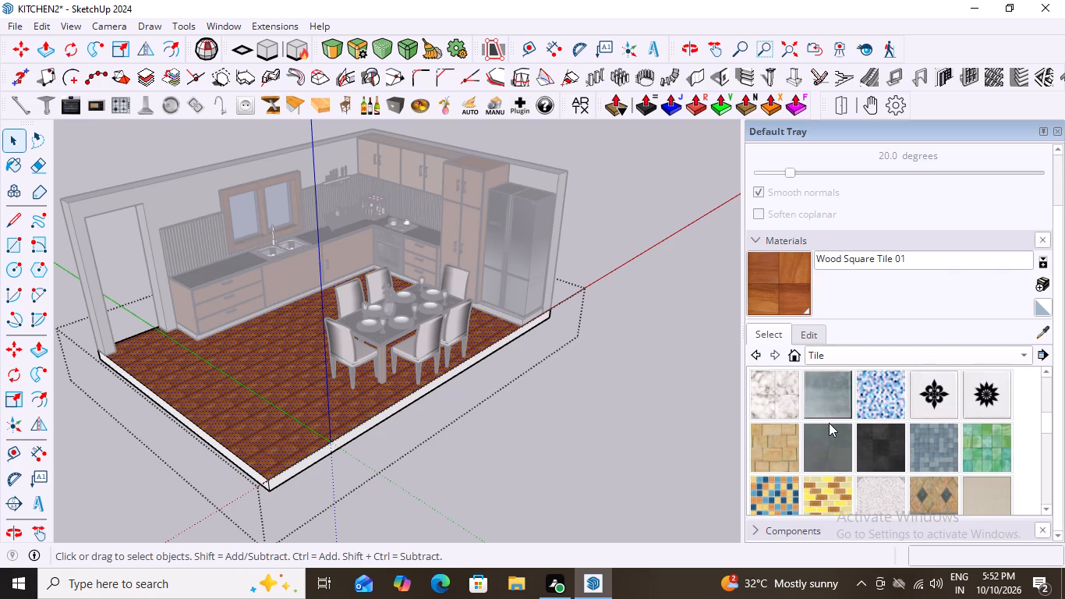
pyautogui.scroll(-1, 829, 423)
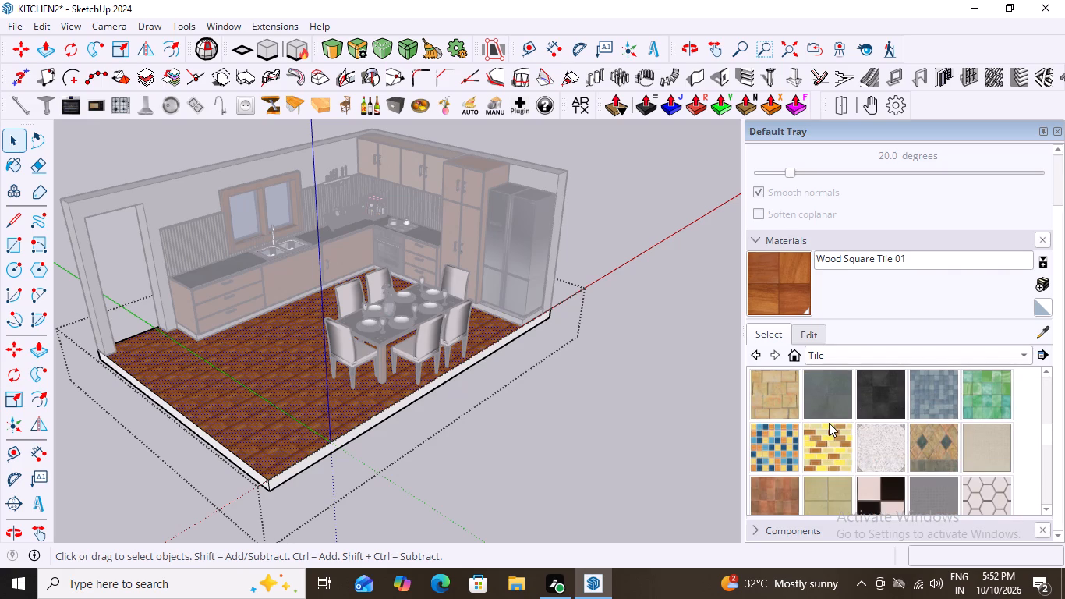
pyautogui.scroll(-2, 829, 423)
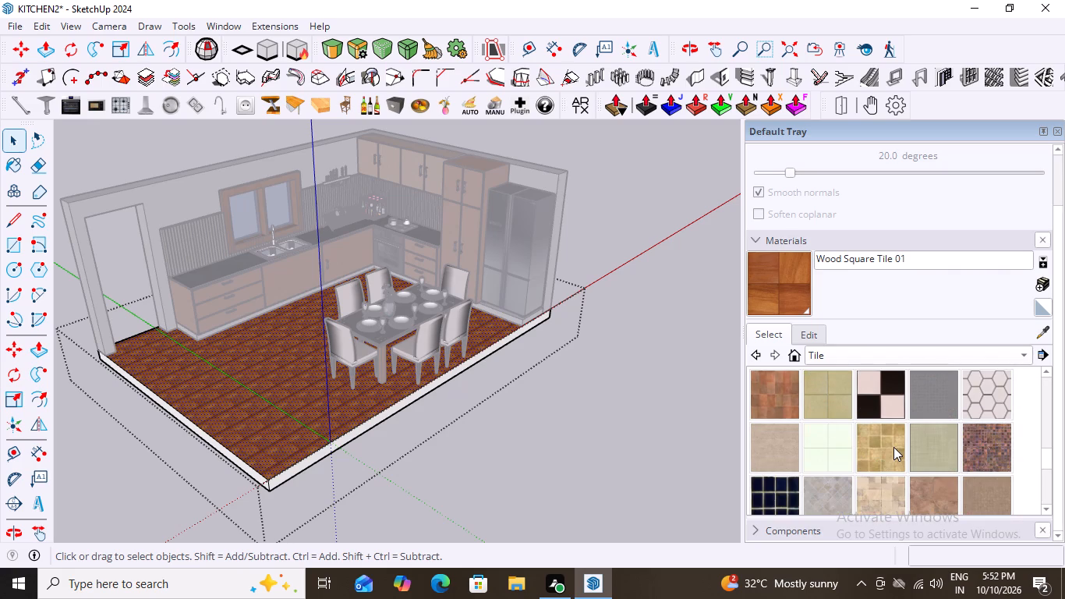
pyautogui.click(889, 448)
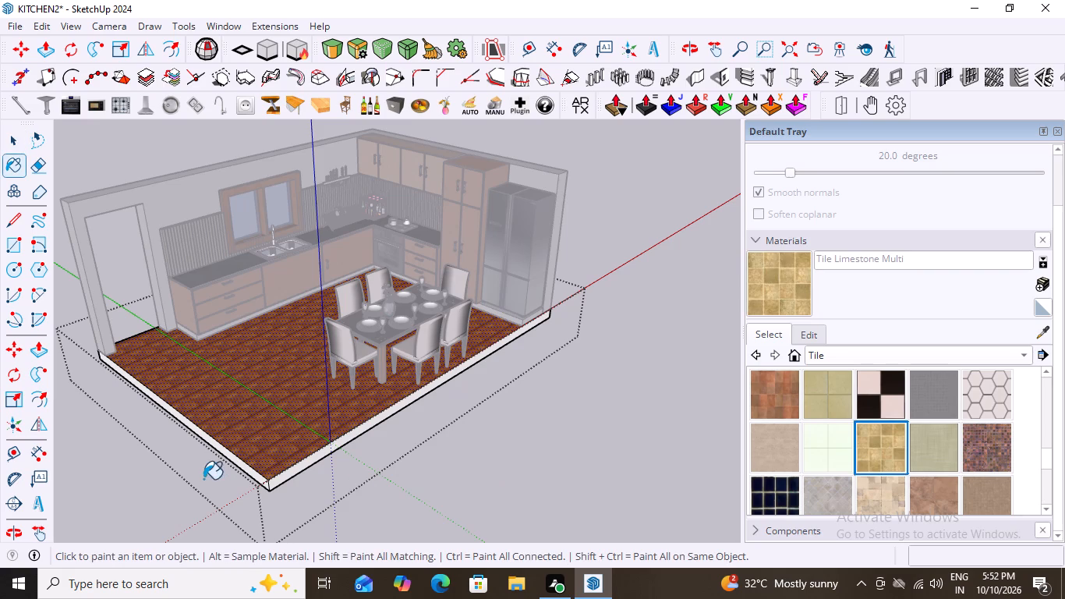
pyautogui.click(282, 377)
pyautogui.scroll(-5, 57, 480)
pyautogui.press('space')
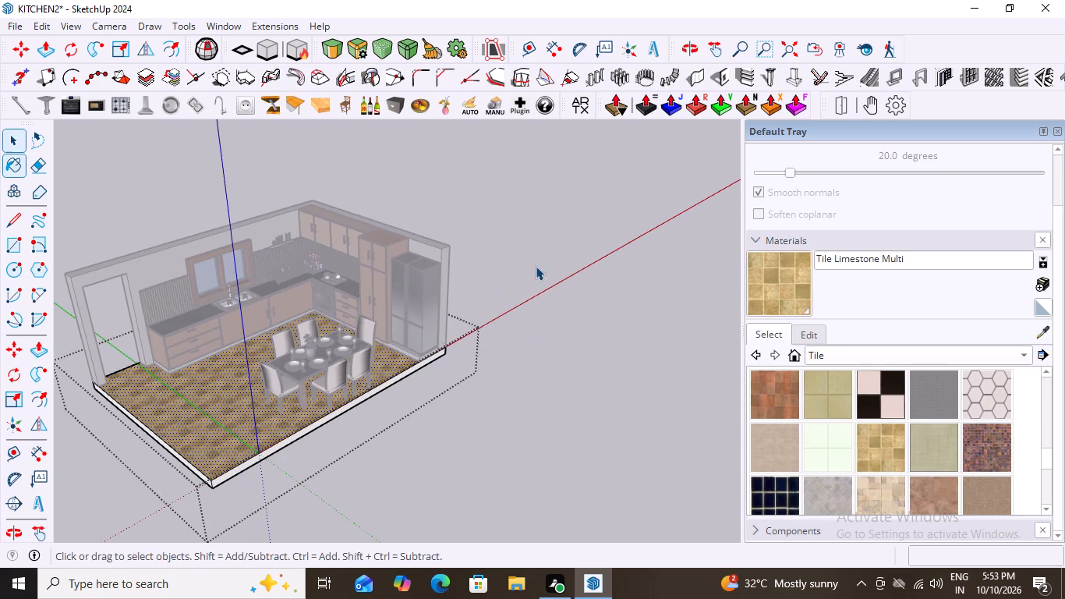
pyautogui.doubleClick(535, 257)
# Inspect the limestone floor, cabinets, sink corner and dining set from several angles and distances.
pyautogui.scroll(1, 383, 432)
pyautogui.moveTo(363, 431); pyautogui.dragTo(380, 385, button='middle')
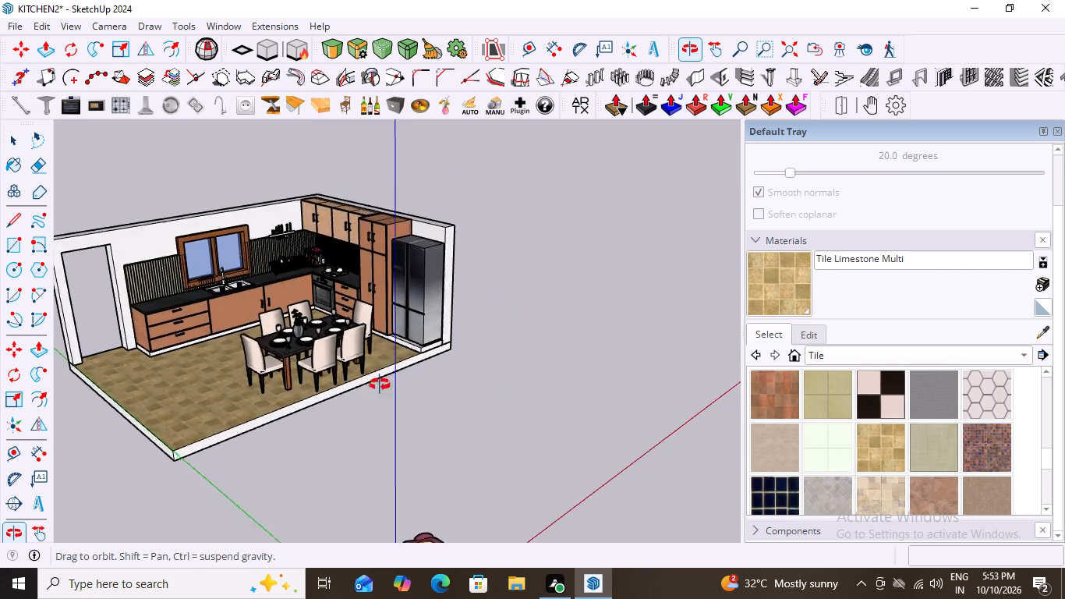
pyautogui.moveTo(380, 385); pyautogui.dragTo(497, 348, button='middle')
pyautogui.moveTo(503, 358); pyautogui.dragTo(437, 398, button='middle')
pyautogui.scroll(4, 204, 346)
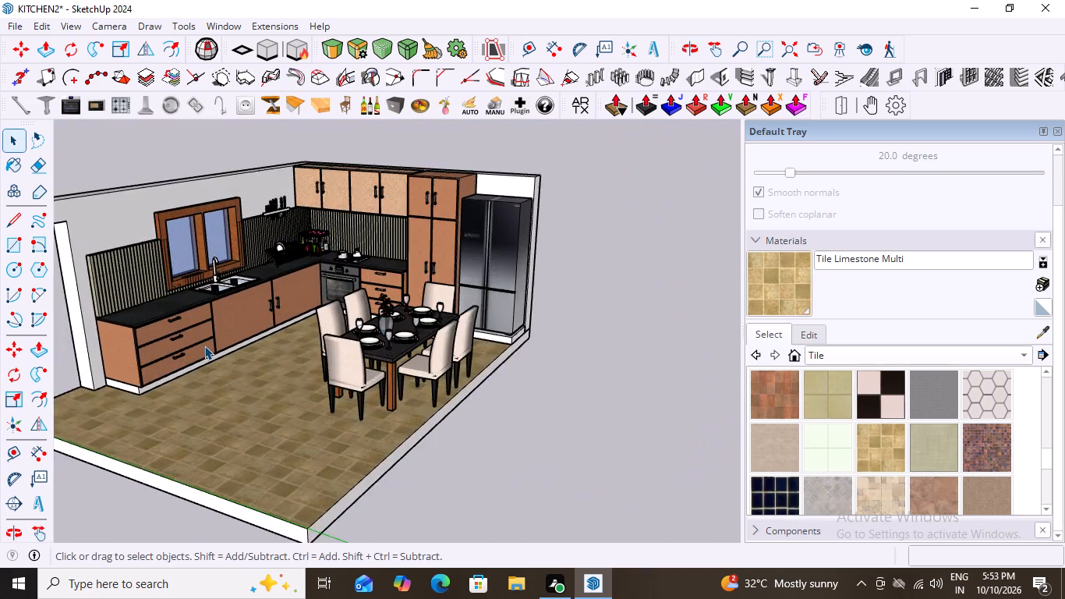
pyautogui.scroll(2, 204, 346)
pyautogui.scroll(-7, 353, 325)
pyautogui.moveTo(356, 418); pyautogui.dragTo(217, 404, button='middle')
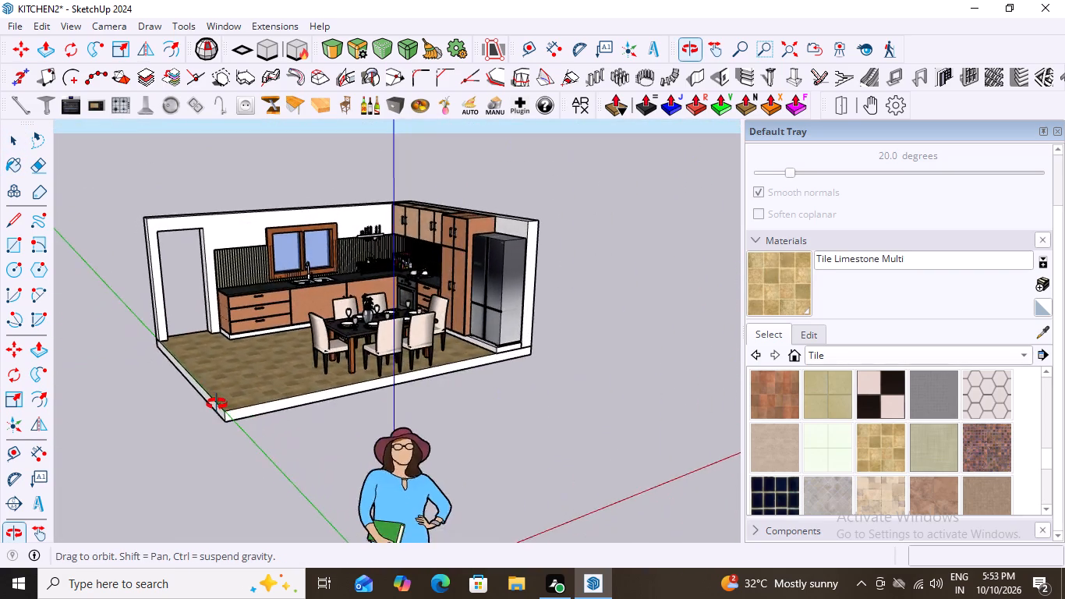
pyautogui.moveTo(217, 404); pyautogui.dragTo(408, 416, button='middle')
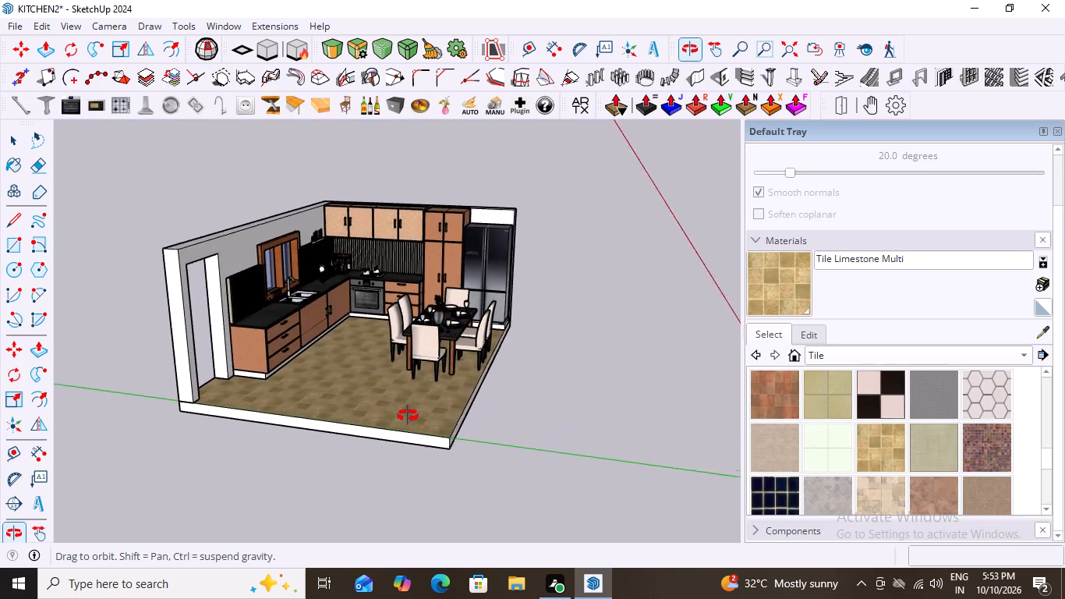
pyautogui.moveTo(408, 416); pyautogui.dragTo(373, 425, button='middle')
pyautogui.scroll(4, 306, 303)
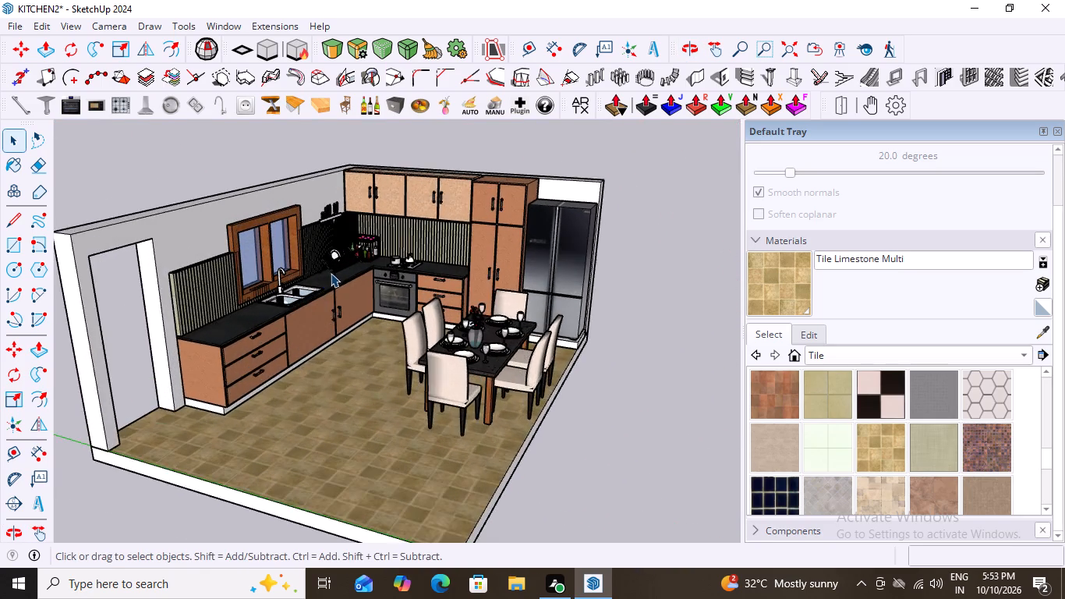
pyautogui.scroll(4, 331, 273)
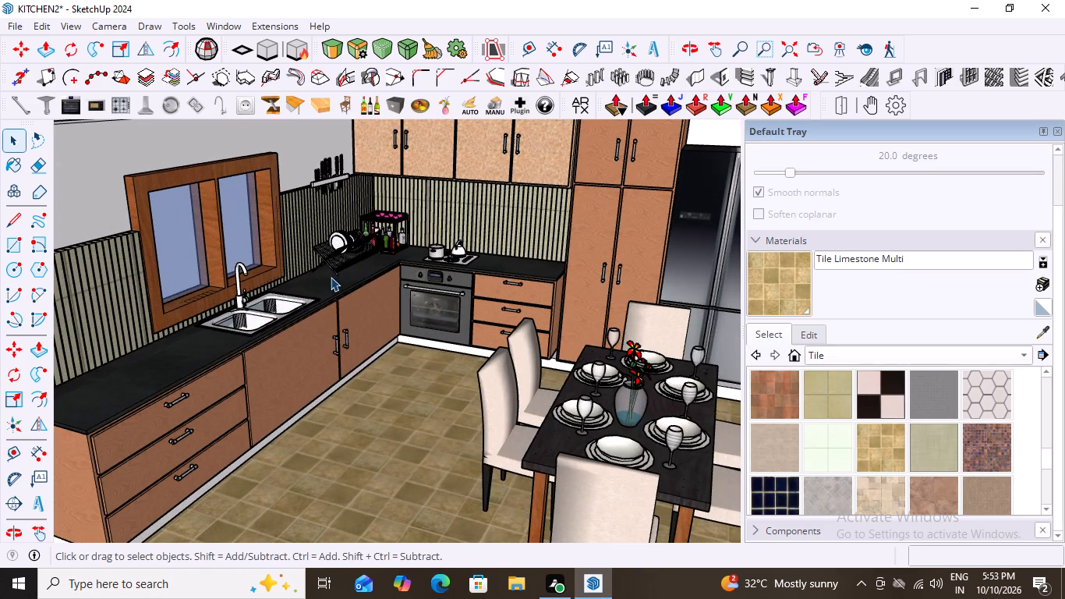
pyautogui.scroll(-5, 338, 299)
pyautogui.scroll(3, 343, 317)
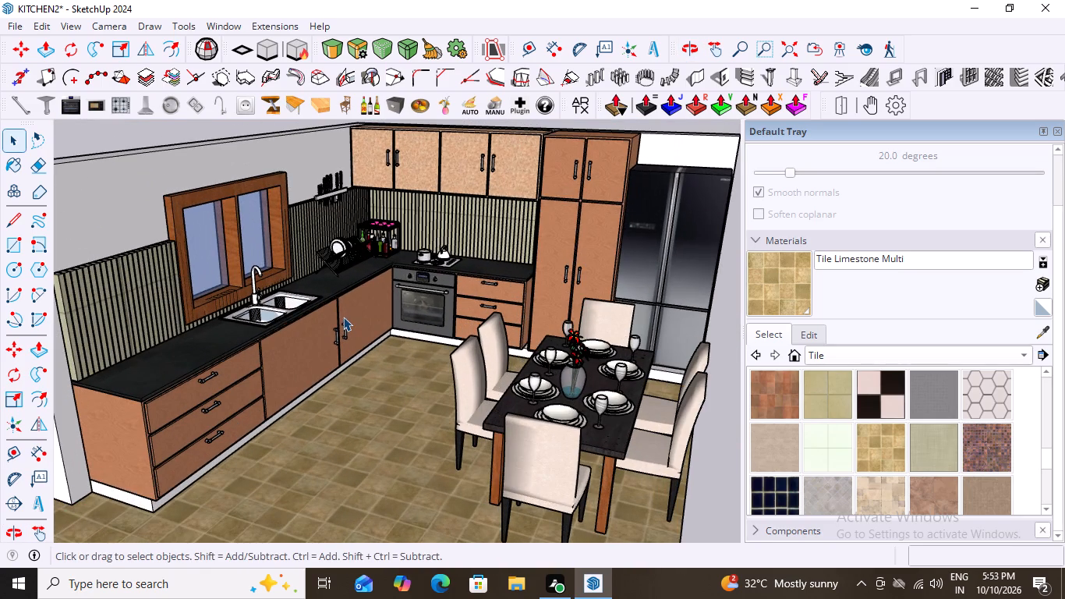
pyautogui.scroll(-3, 343, 317)
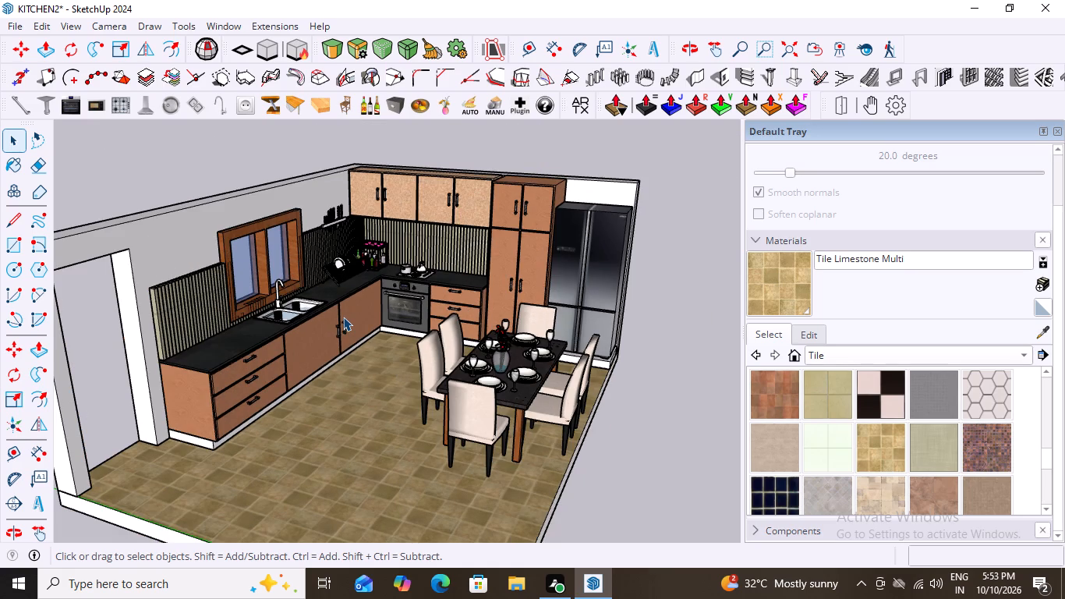
pyautogui.scroll(-2, 343, 317)
pyautogui.moveTo(359, 347); pyautogui.dragTo(330, 402, button='middle')
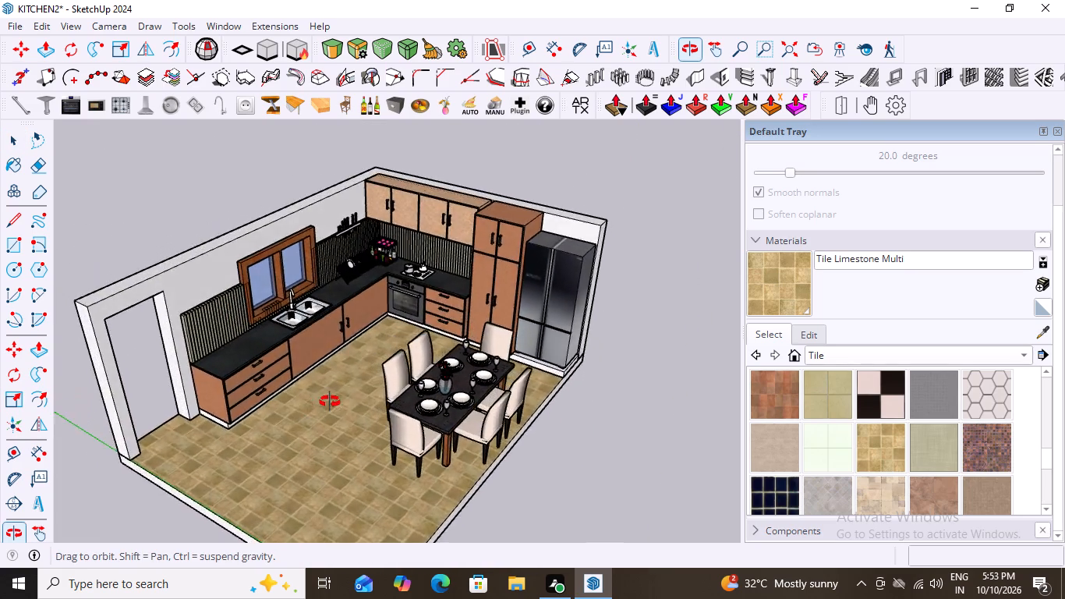
# Examine the limestone-tiled kitchen, including the cabinets, sink run, backsplash and dining set, from varied angles and distances.
pyautogui.moveTo(330, 402); pyautogui.dragTo(229, 380, button='middle')
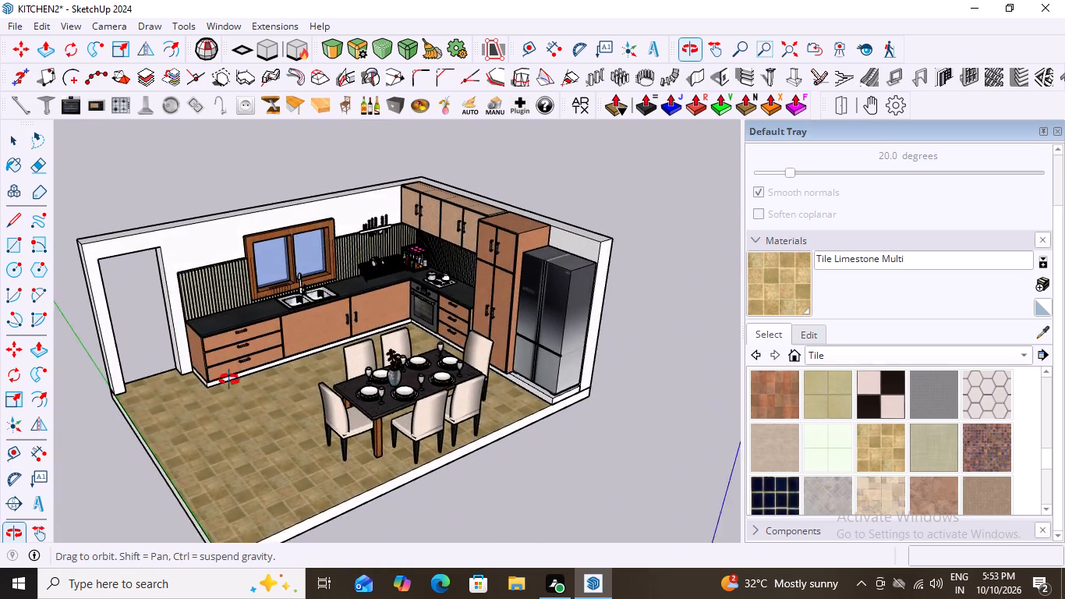
pyautogui.moveTo(229, 380); pyautogui.dragTo(285, 374, button='middle')
pyautogui.scroll(-4, 336, 377)
pyautogui.moveTo(380, 402); pyautogui.dragTo(318, 414, button='middle')
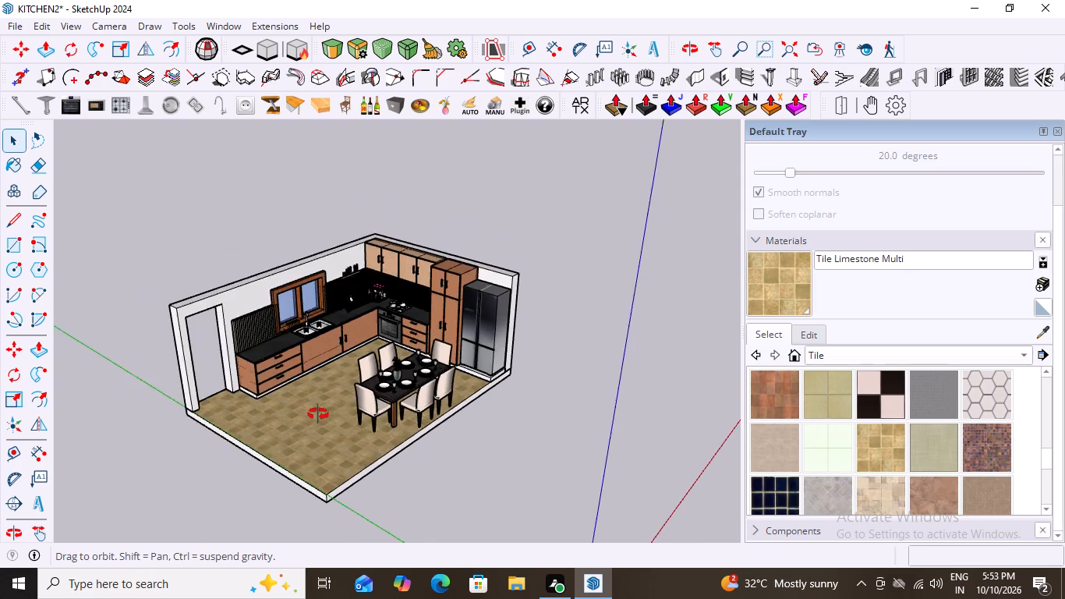
pyautogui.moveTo(318, 414); pyautogui.dragTo(308, 390, button='middle')
pyautogui.scroll(6, 308, 390)
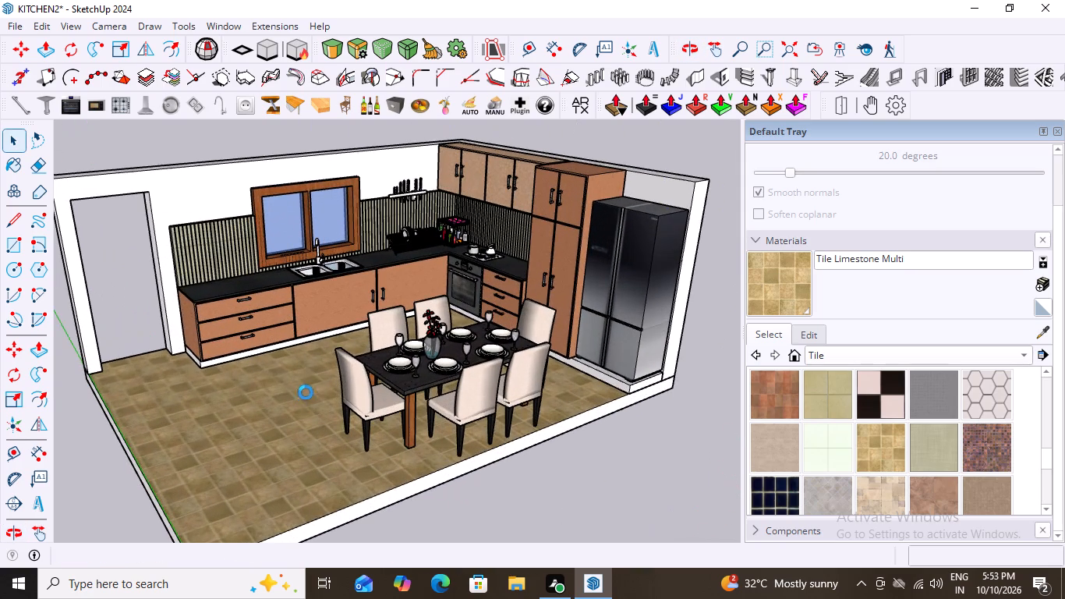
pyautogui.moveTo(303, 394); pyautogui.dragTo(401, 384, button='middle')
pyautogui.scroll(1, 320, 395)
pyautogui.scroll(-2, 447, 364)
pyautogui.moveTo(293, 382); pyautogui.dragTo(298, 382, button='middle')
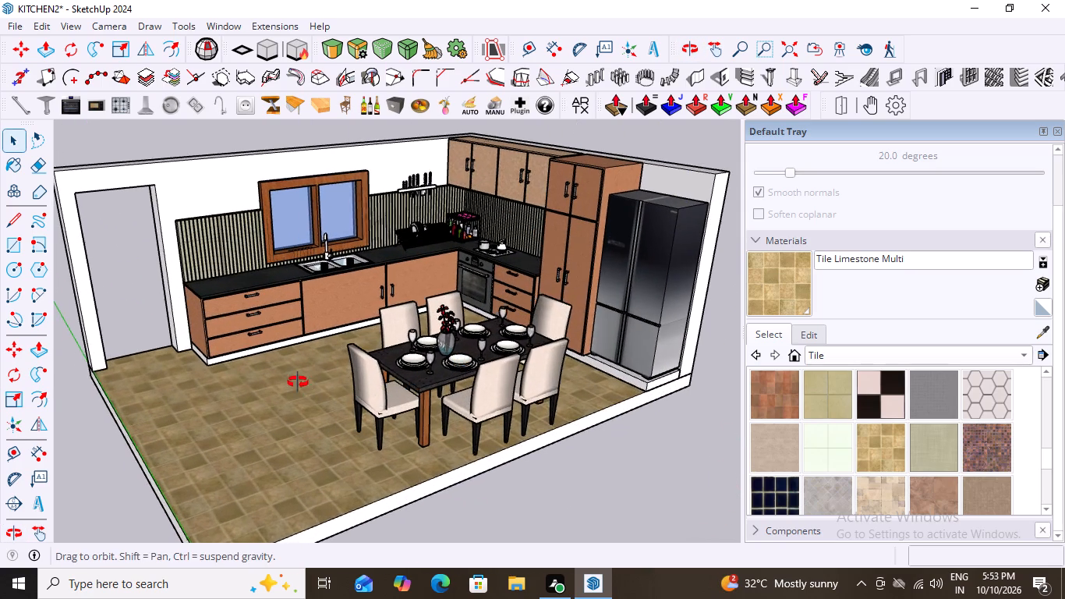
pyautogui.moveTo(298, 382); pyautogui.dragTo(327, 367, button='middle')
pyautogui.scroll(-1, 327, 367)
pyautogui.scroll(1, 211, 334)
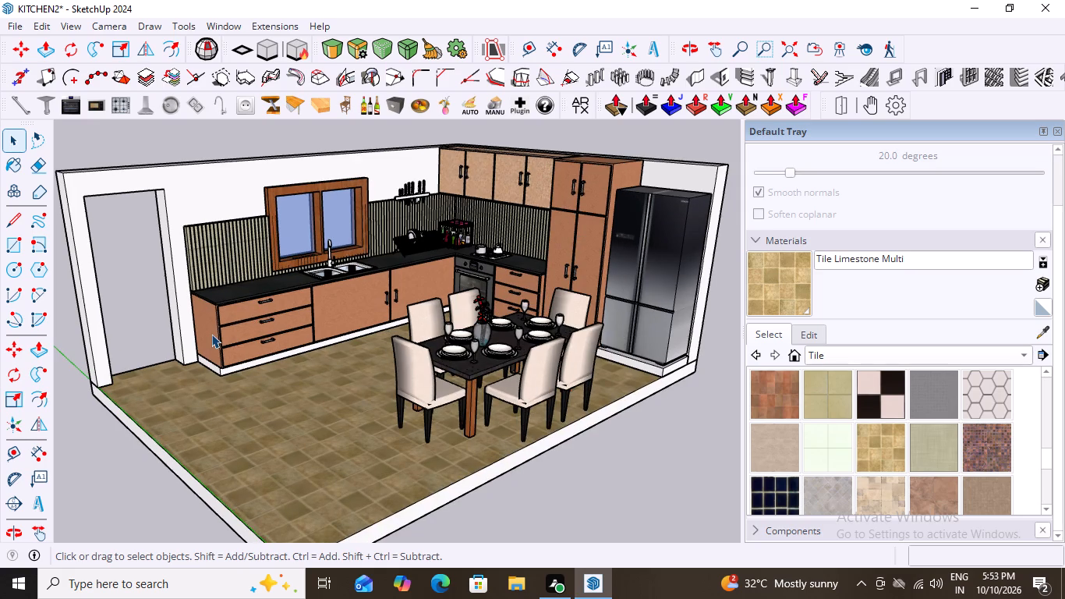
pyautogui.scroll(-3, 211, 334)
pyautogui.moveTo(267, 337); pyautogui.dragTo(297, 345, button='middle')
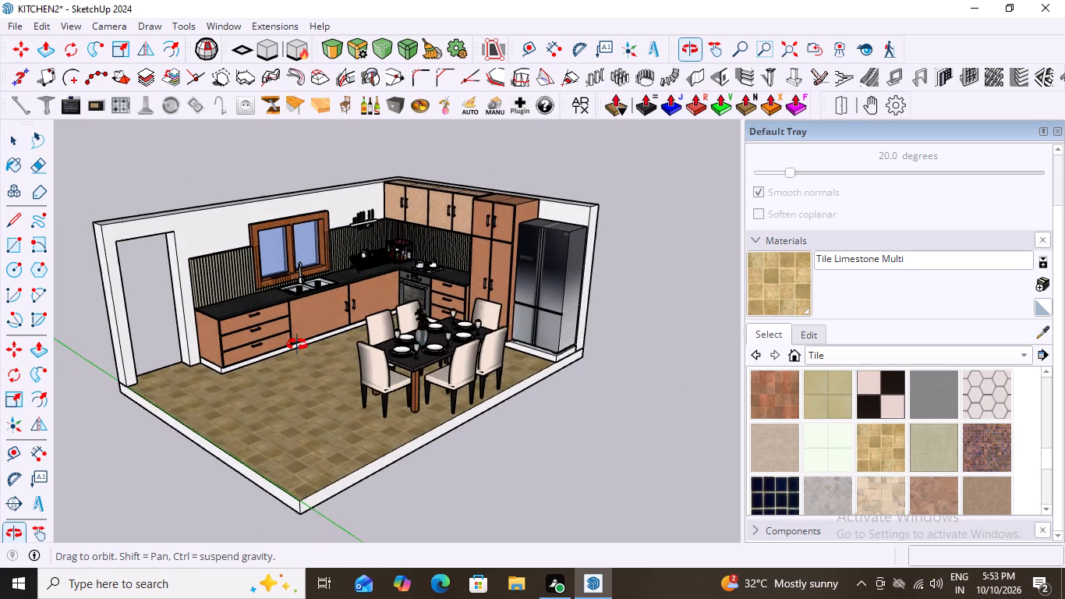
pyautogui.moveTo(297, 345); pyautogui.dragTo(351, 330, button='middle')
pyautogui.scroll(3, 351, 330)
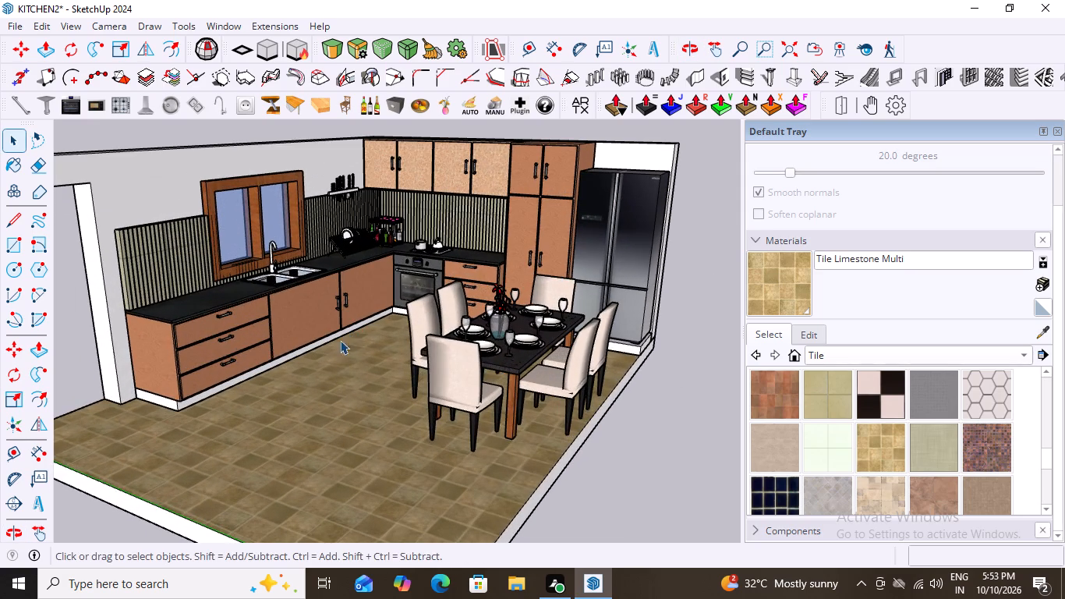
pyautogui.scroll(-2, 288, 356)
pyautogui.moveTo(293, 358); pyautogui.dragTo(295, 445, button='middle')
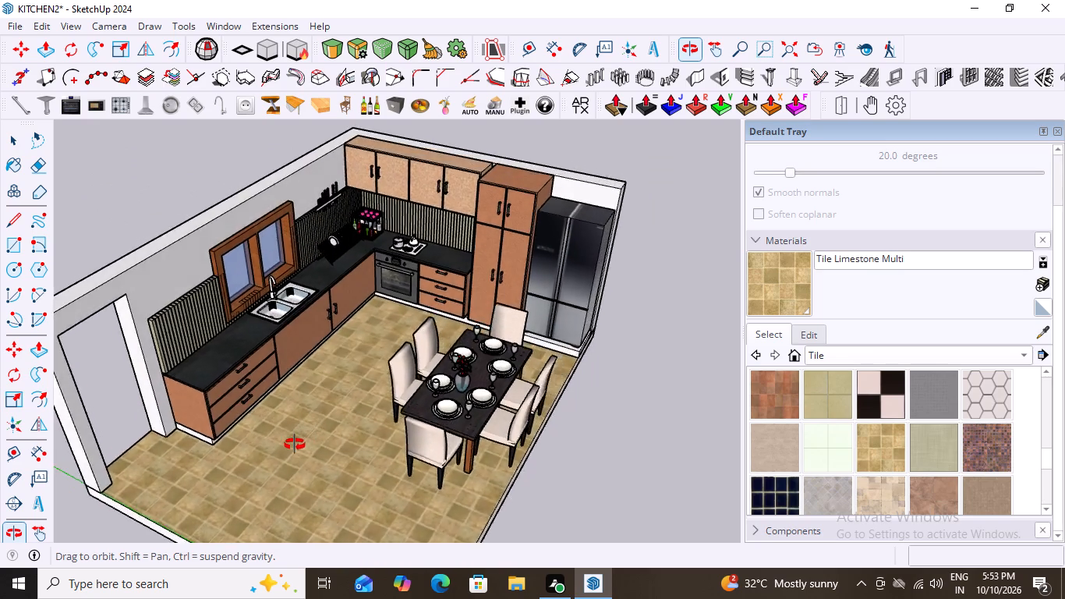
pyautogui.moveTo(295, 445); pyautogui.dragTo(175, 392, button='middle')
pyautogui.scroll(2, 343, 254)
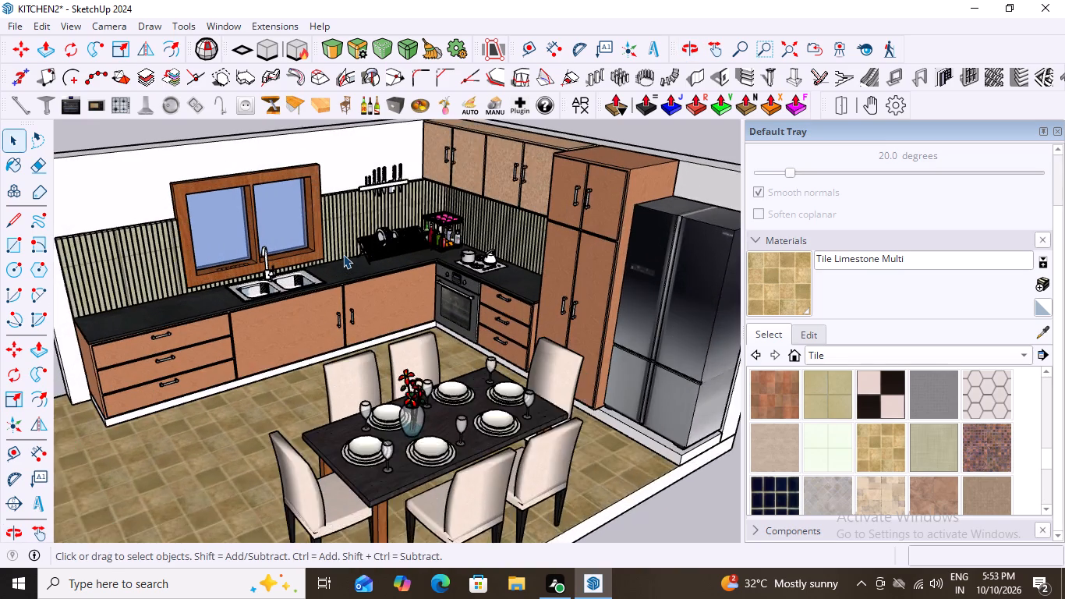
pyautogui.scroll(2, 343, 254)
pyautogui.scroll(-3, 343, 254)
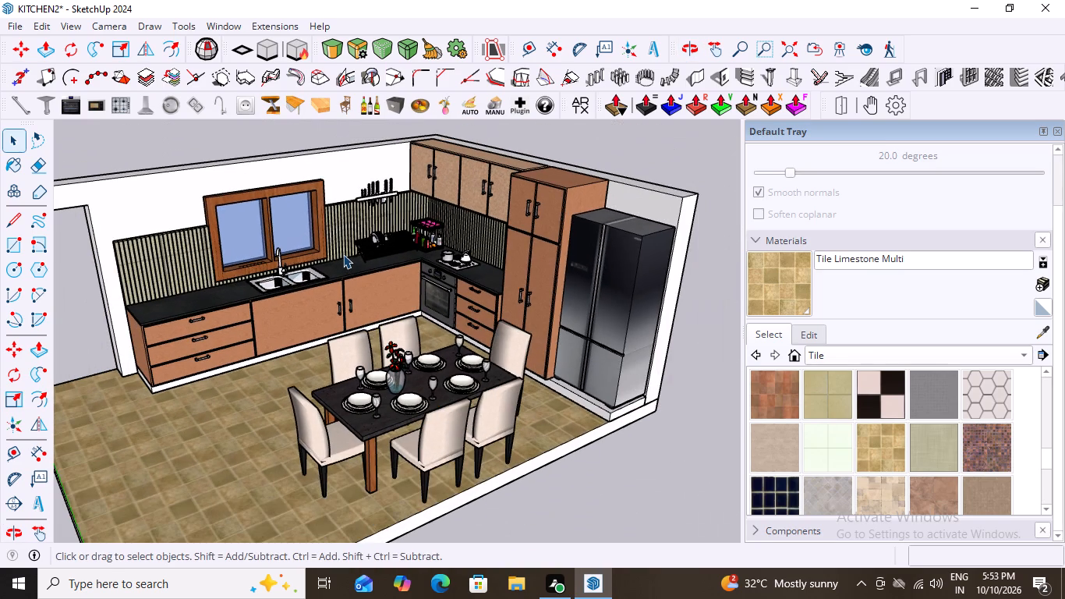
pyautogui.scroll(2, 228, 243)
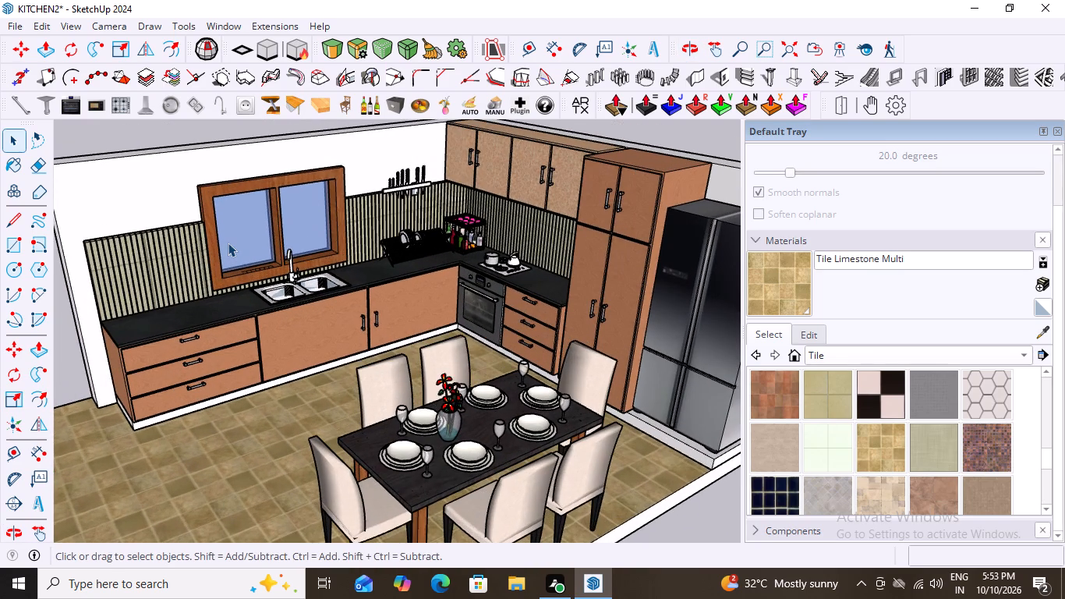
pyautogui.scroll(-1, 298, 303)
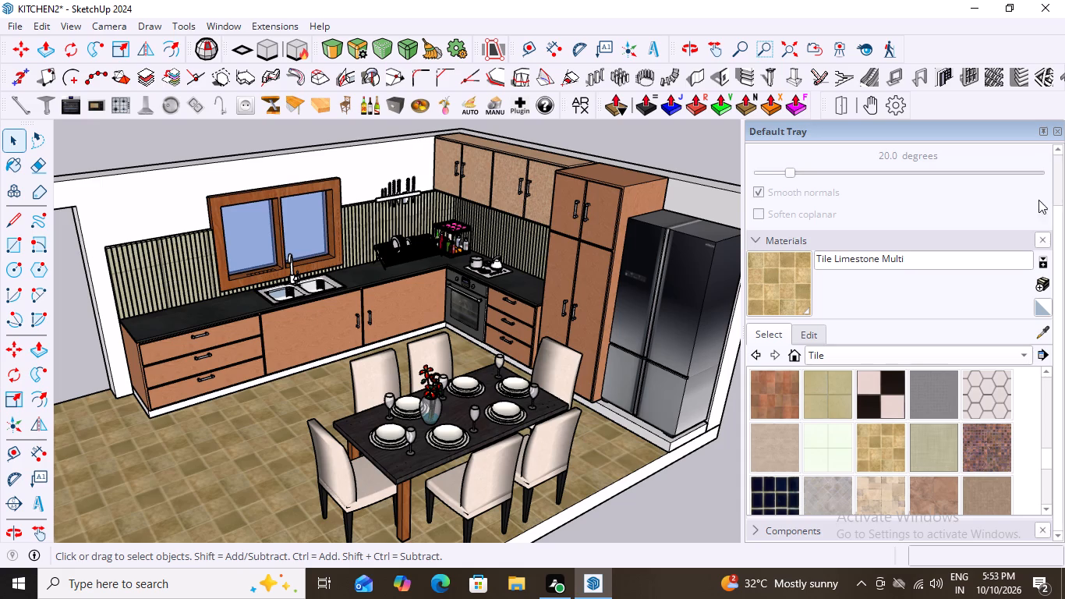
# Close the Default Tray so the model view fills the window width.
pyautogui.click(1060, 132)
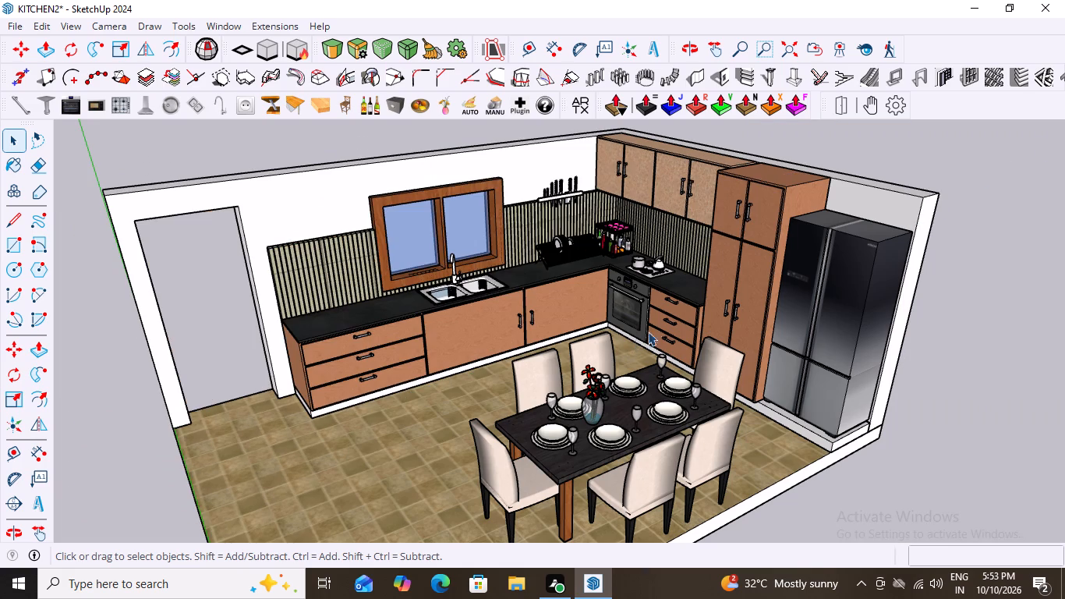
# Examine the dining set, tall cabinets and fridge against the tiled floor from higher and lower viewpoints.
pyautogui.moveTo(706, 318); pyautogui.dragTo(622, 304, button='middle')
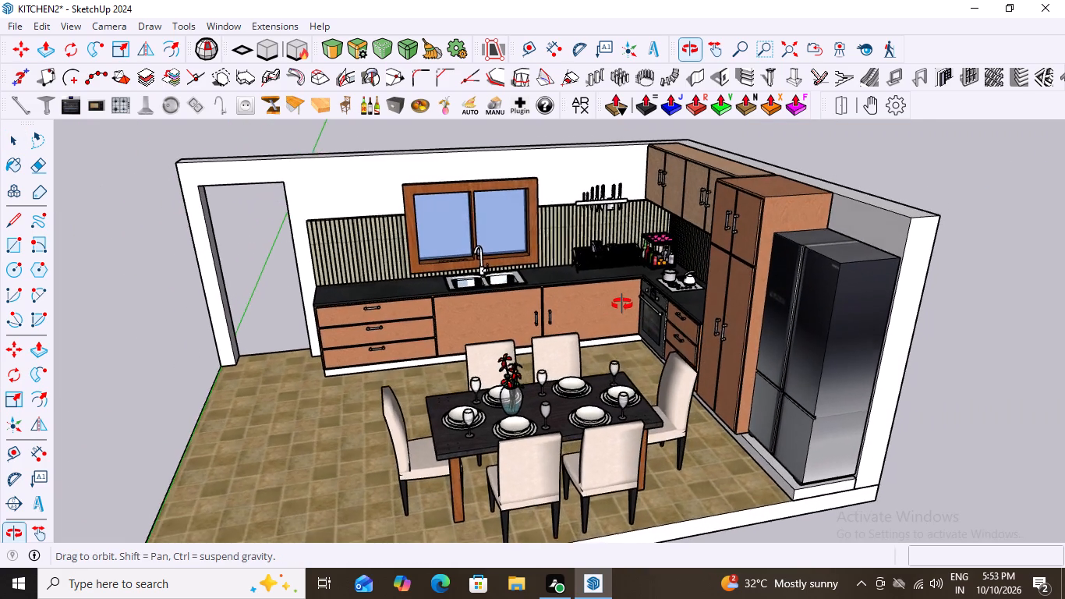
pyautogui.moveTo(622, 304); pyautogui.dragTo(672, 310, button='middle')
pyautogui.scroll(-4, 646, 304)
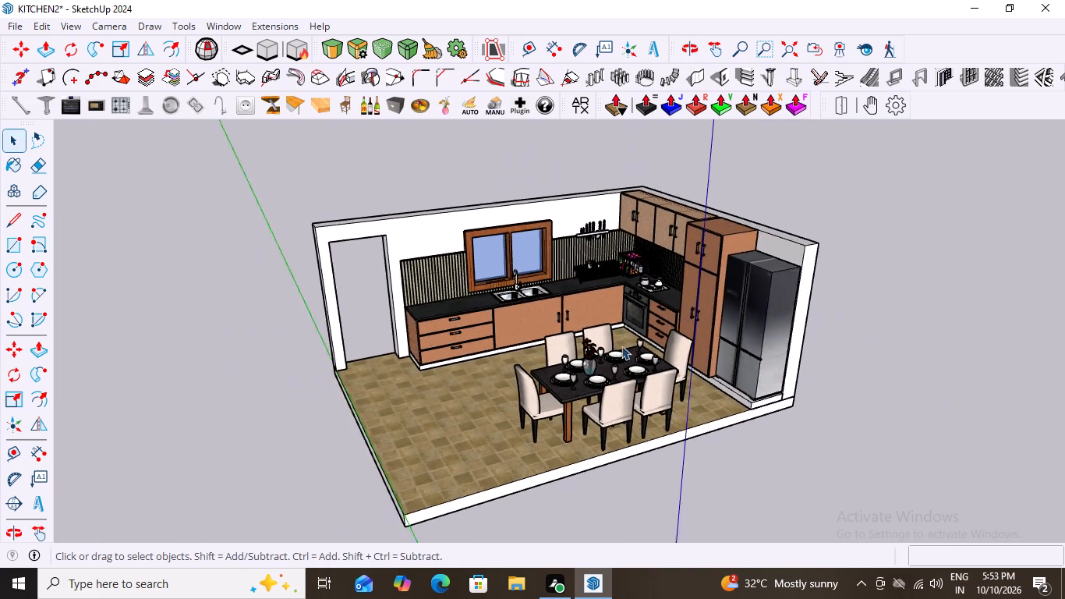
pyautogui.moveTo(702, 371); pyautogui.dragTo(692, 348, button='middle')
pyautogui.scroll(3, 691, 348)
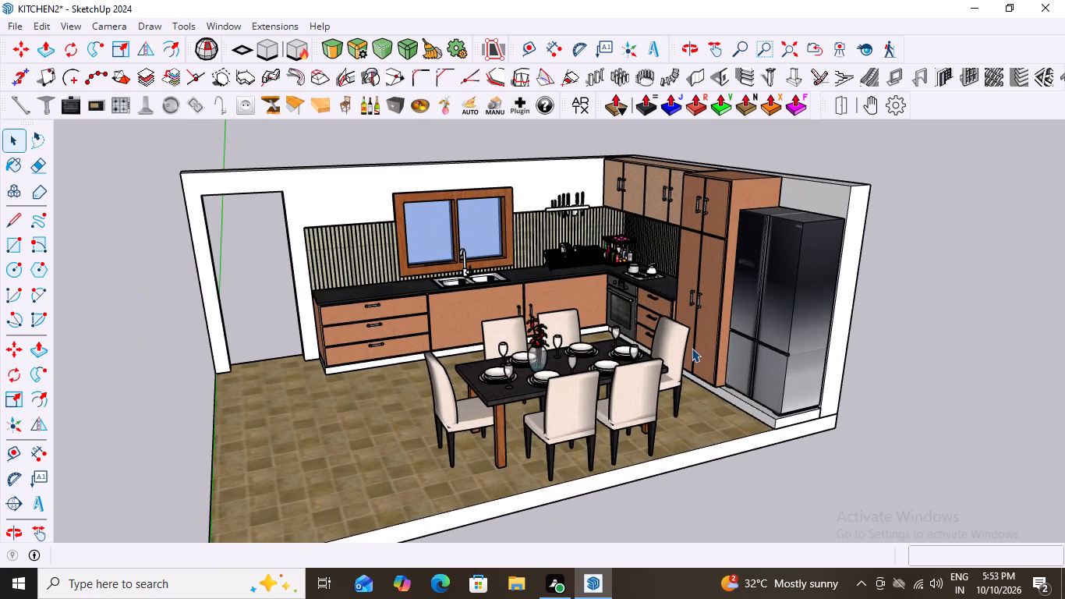
pyautogui.moveTo(713, 375); pyautogui.dragTo(746, 423, button='middle')
pyautogui.moveTo(744, 426); pyautogui.dragTo(749, 432, button='middle')
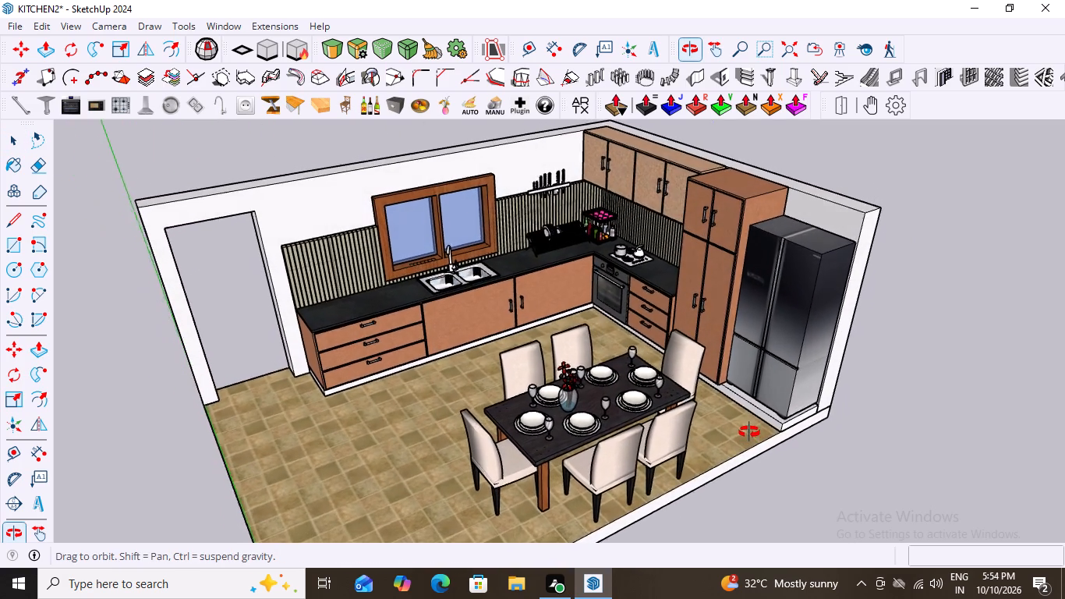
pyautogui.moveTo(749, 432); pyautogui.dragTo(729, 404, button='middle')
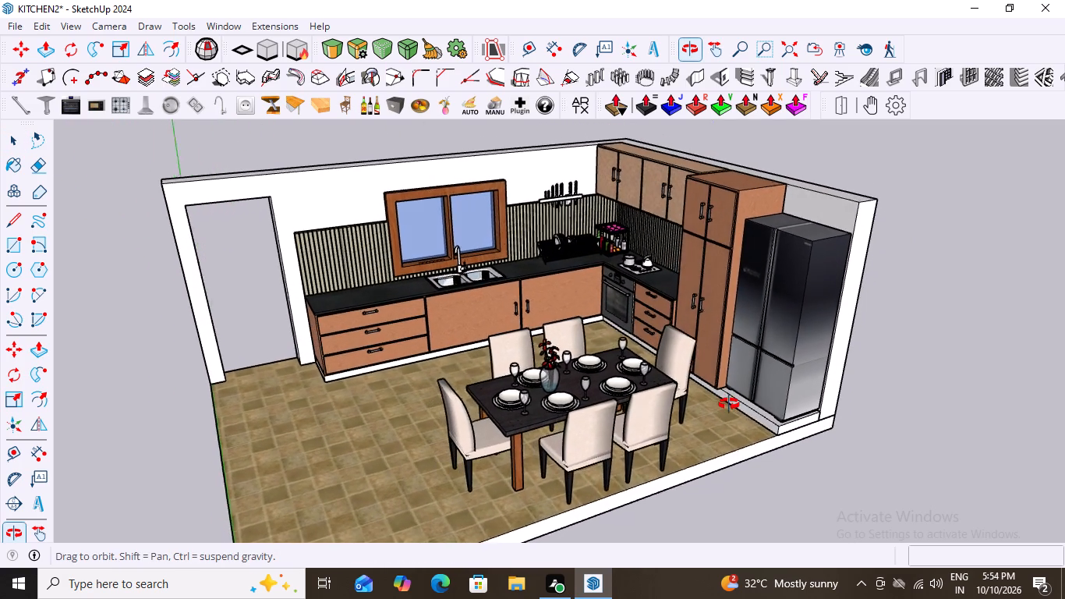
pyautogui.moveTo(729, 404); pyautogui.dragTo(738, 403, button='middle')
pyautogui.moveTo(831, 381); pyautogui.dragTo(833, 406, button='middle')
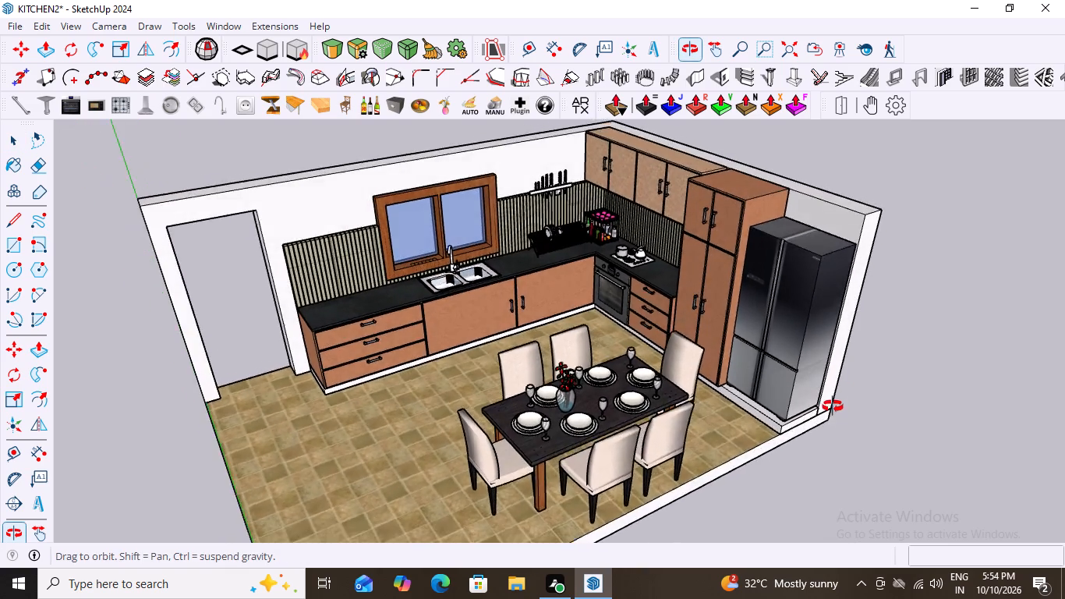
pyautogui.moveTo(833, 406); pyautogui.dragTo(865, 364, button='middle')
pyautogui.moveTo(707, 348); pyautogui.dragTo(709, 379, button='middle')
pyautogui.scroll(-2, 702, 427)
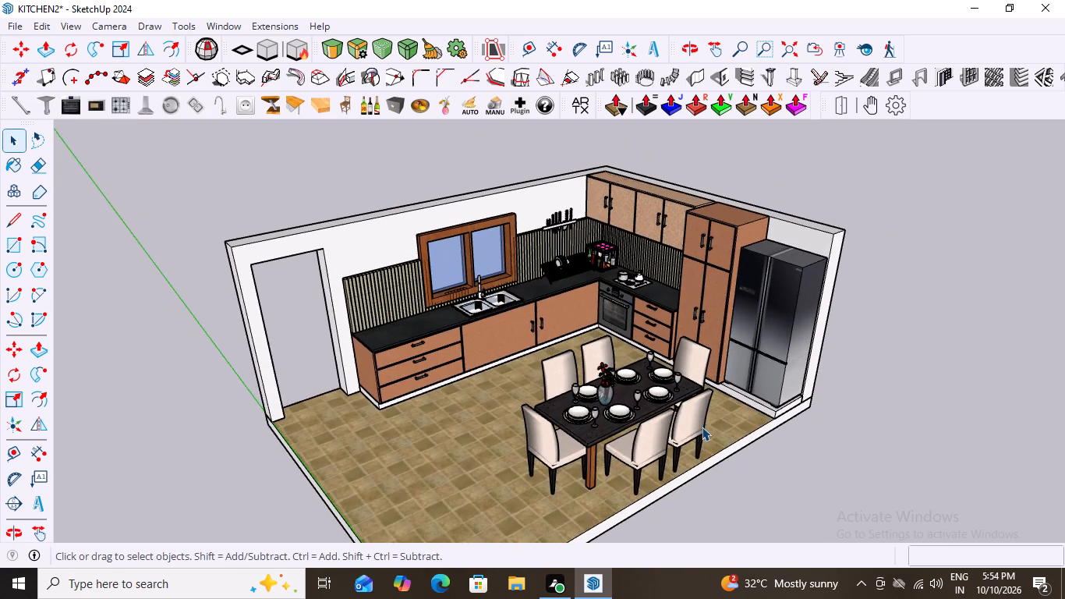
# Compare the kitchen as seen from the doorway end and from the open side facing the sink wall.
pyautogui.moveTo(697, 430); pyautogui.dragTo(880, 404, button='middle')
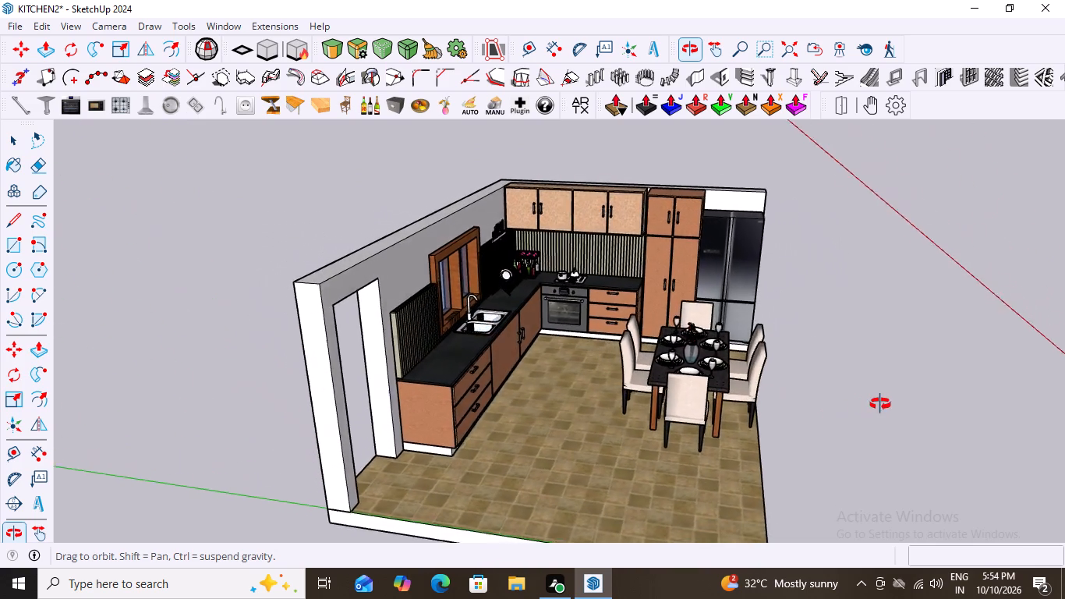
pyautogui.moveTo(880, 404); pyautogui.dragTo(563, 441, button='middle')
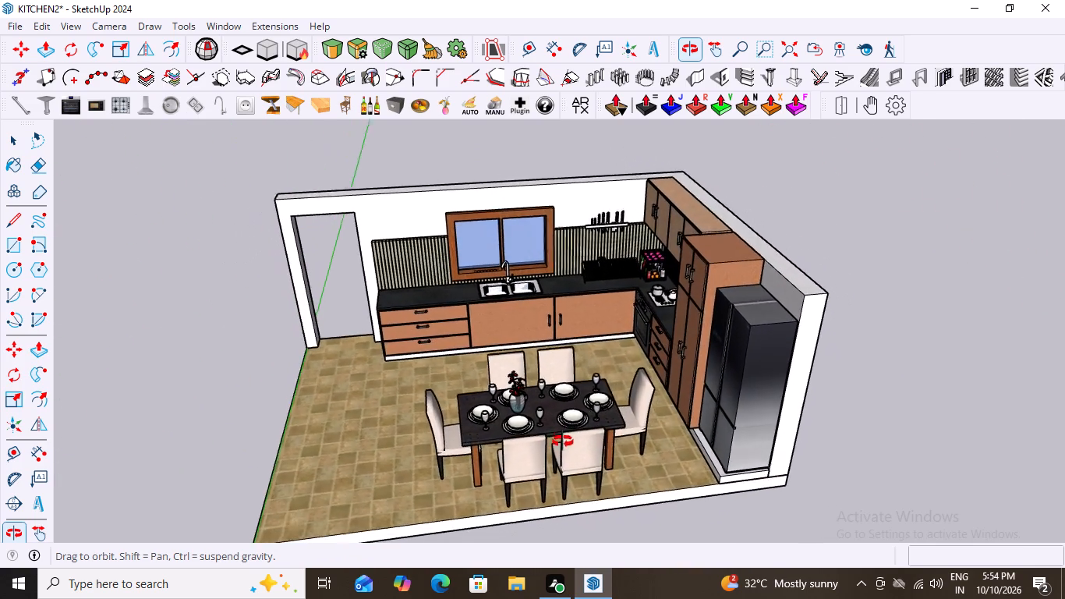
pyautogui.moveTo(563, 441); pyautogui.dragTo(794, 427, button='middle')
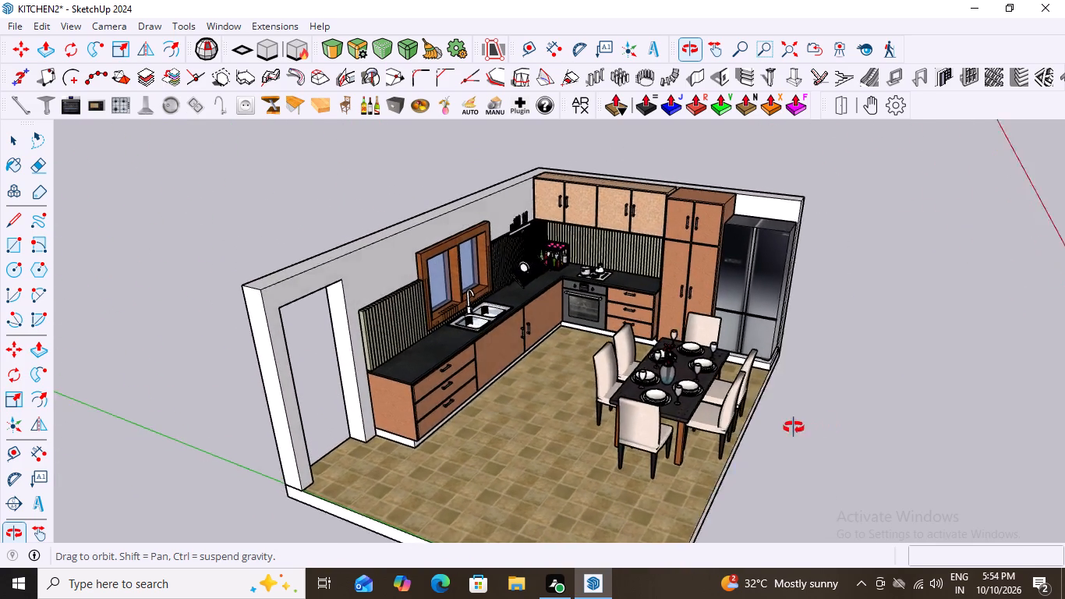
pyautogui.moveTo(794, 427); pyautogui.dragTo(759, 434, button='middle')
pyautogui.scroll(-2, 759, 434)
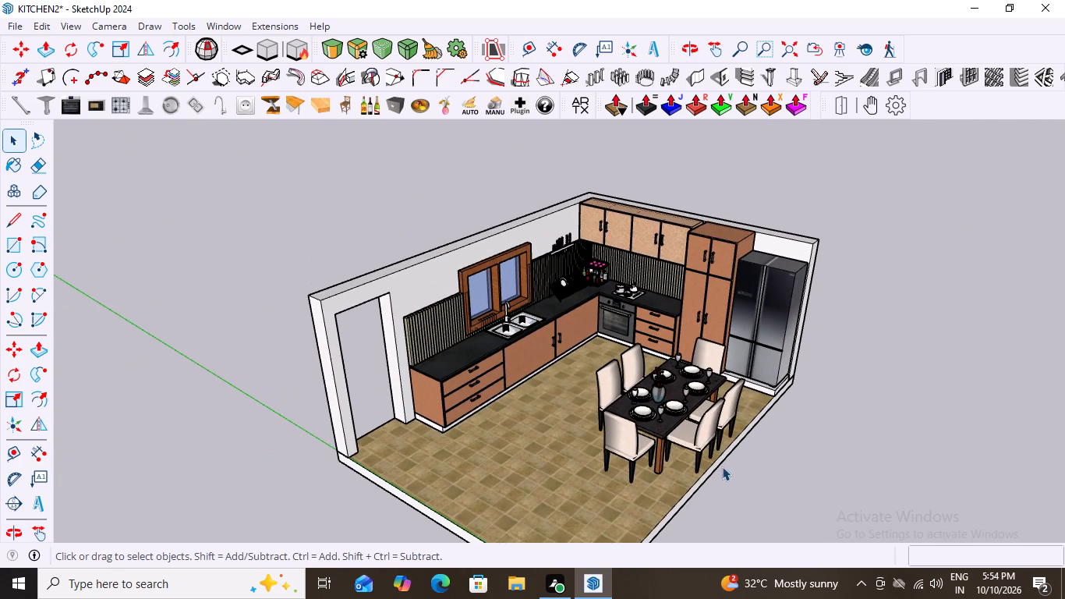
pyautogui.scroll(2, 673, 473)
pyautogui.moveTo(720, 448); pyautogui.dragTo(531, 438, button='middle')
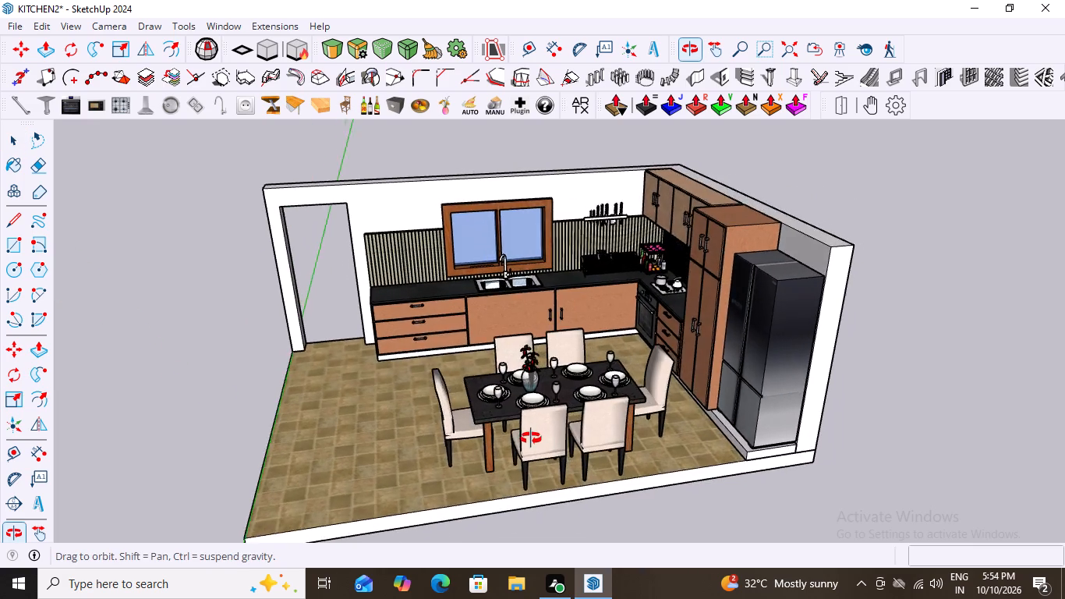
pyautogui.moveTo(531, 438); pyautogui.dragTo(582, 457, button='middle')
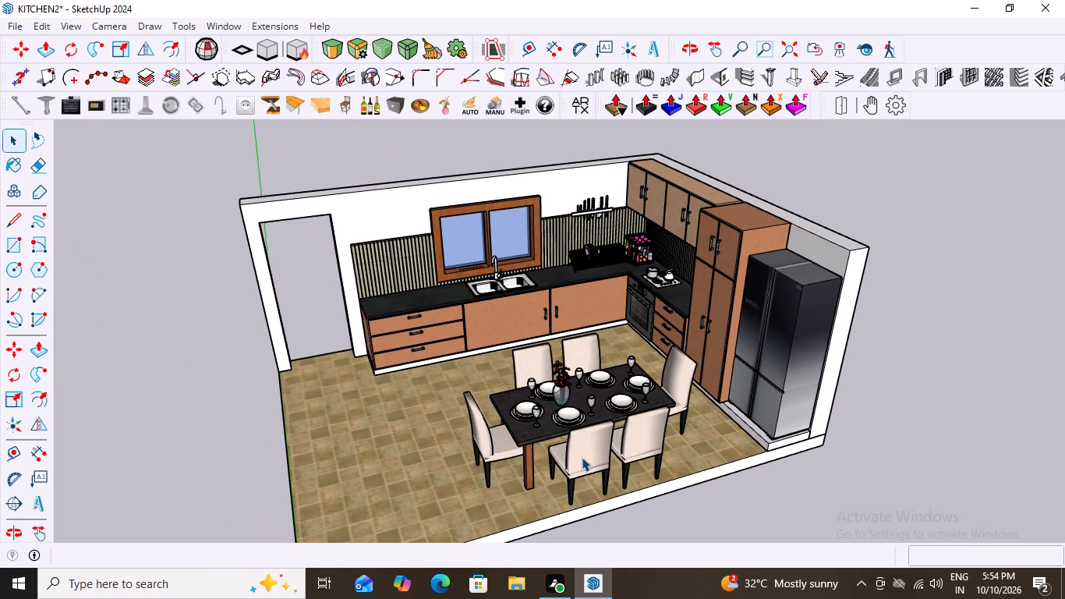
pyautogui.moveTo(582, 457); pyautogui.dragTo(783, 469, button='middle')
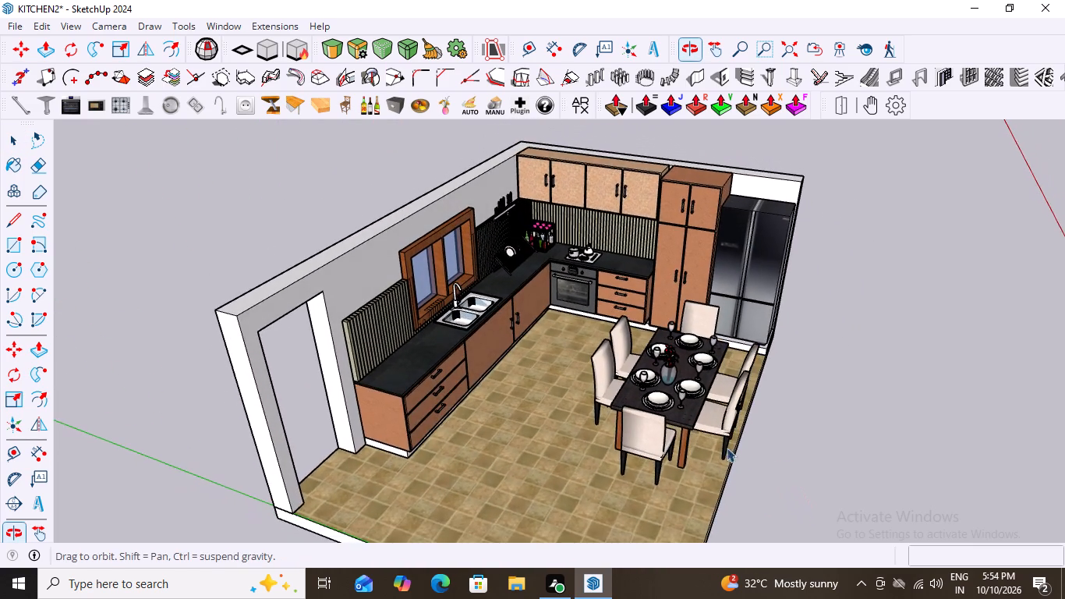
pyautogui.scroll(8, 616, 413)
pyautogui.scroll(-4, 610, 398)
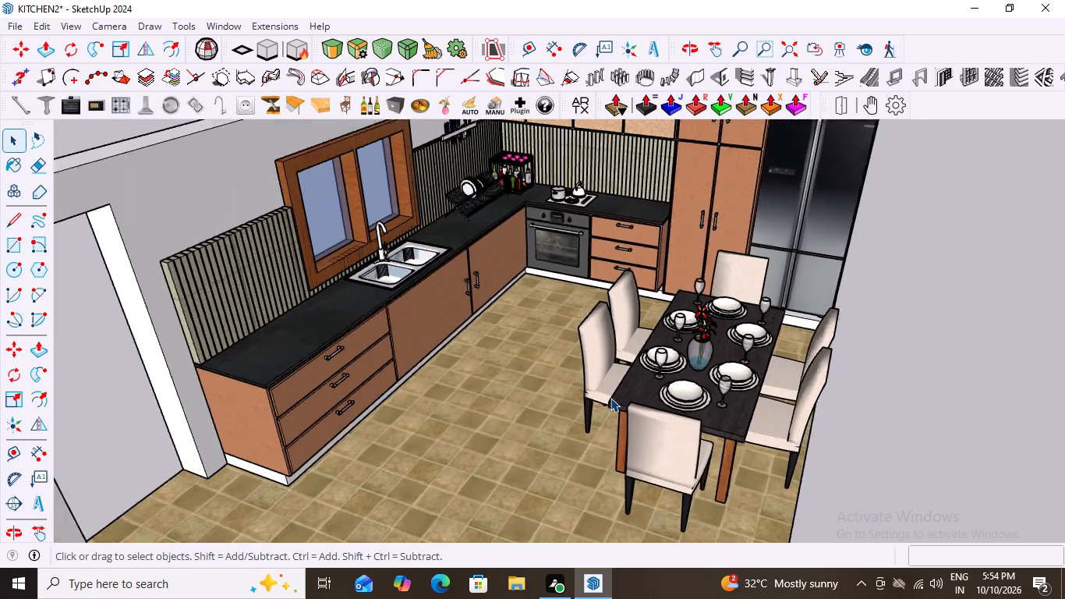
pyautogui.scroll(-4, 610, 398)
pyautogui.moveTo(594, 396); pyautogui.dragTo(574, 368, button='middle')
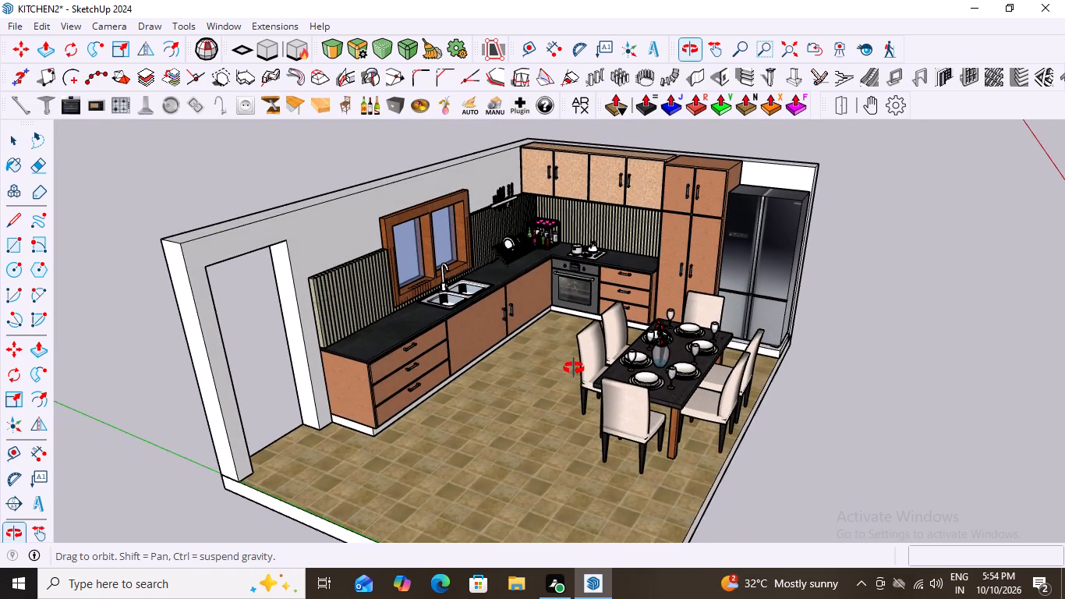
pyautogui.moveTo(574, 368); pyautogui.dragTo(395, 382, button='middle')
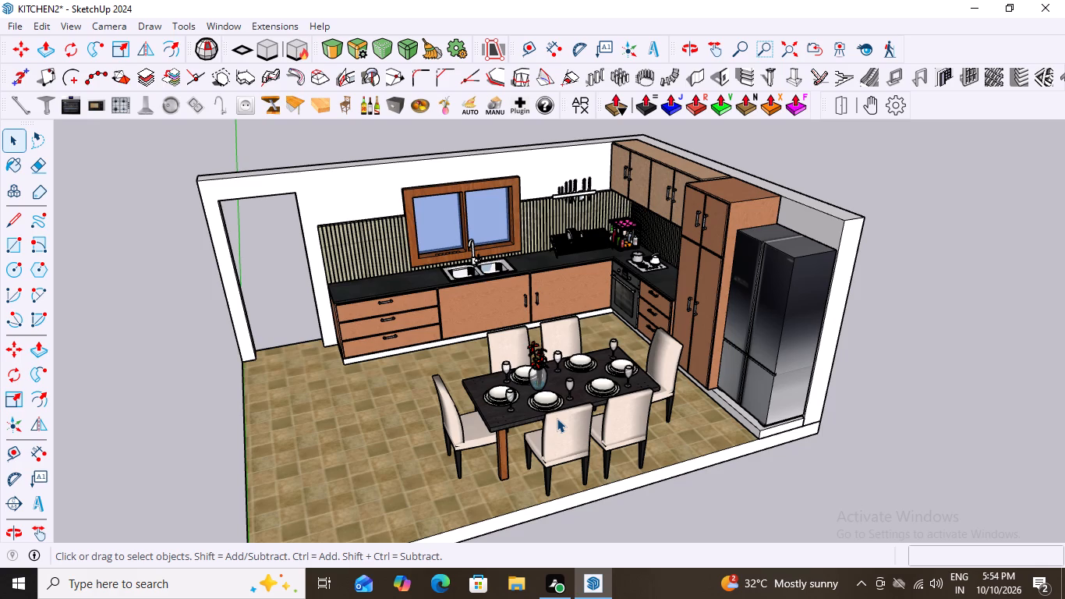
# Review the whole furnished room from a distance and at near eye level, ending on an elevated corner view.
pyautogui.scroll(-13, 430, 420)
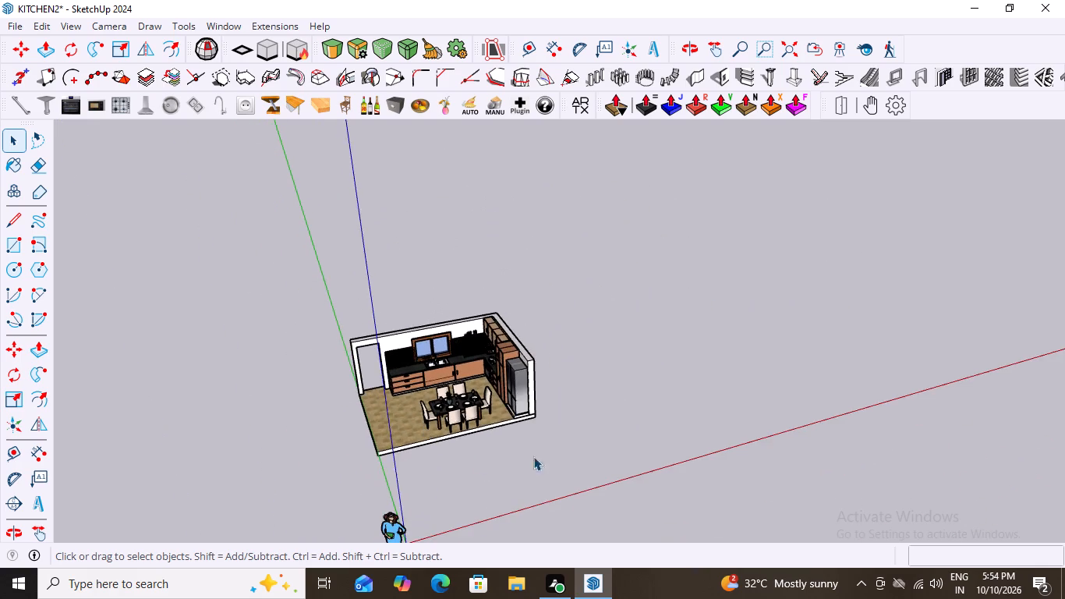
pyautogui.moveTo(533, 456); pyautogui.dragTo(490, 432, button='middle')
pyautogui.scroll(2, 490, 432)
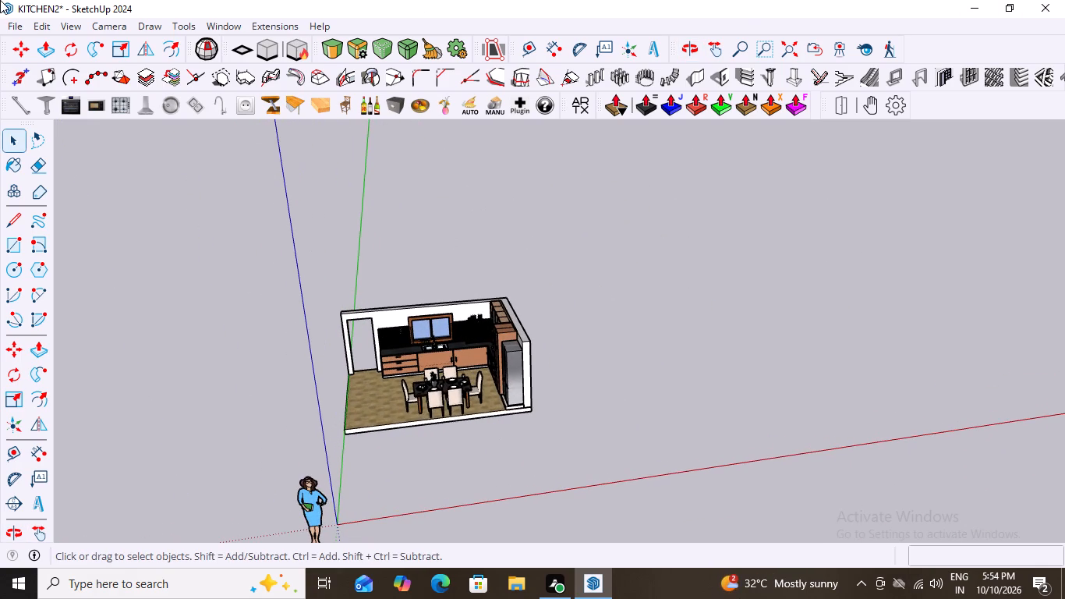
pyautogui.scroll(-3, 47, 232)
pyautogui.scroll(4, 370, 453)
pyautogui.moveTo(375, 438); pyautogui.dragTo(357, 406, button='middle')
pyautogui.scroll(9, 357, 406)
pyautogui.scroll(-3, 385, 349)
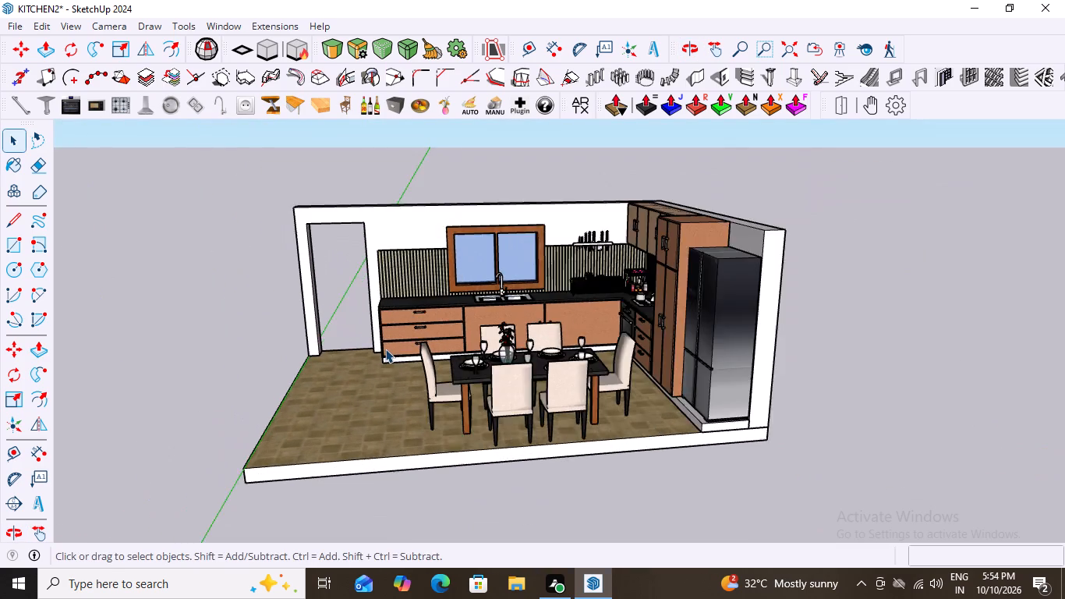
pyautogui.scroll(-3, 385, 349)
pyautogui.moveTo(366, 394); pyautogui.dragTo(508, 427, button='middle')
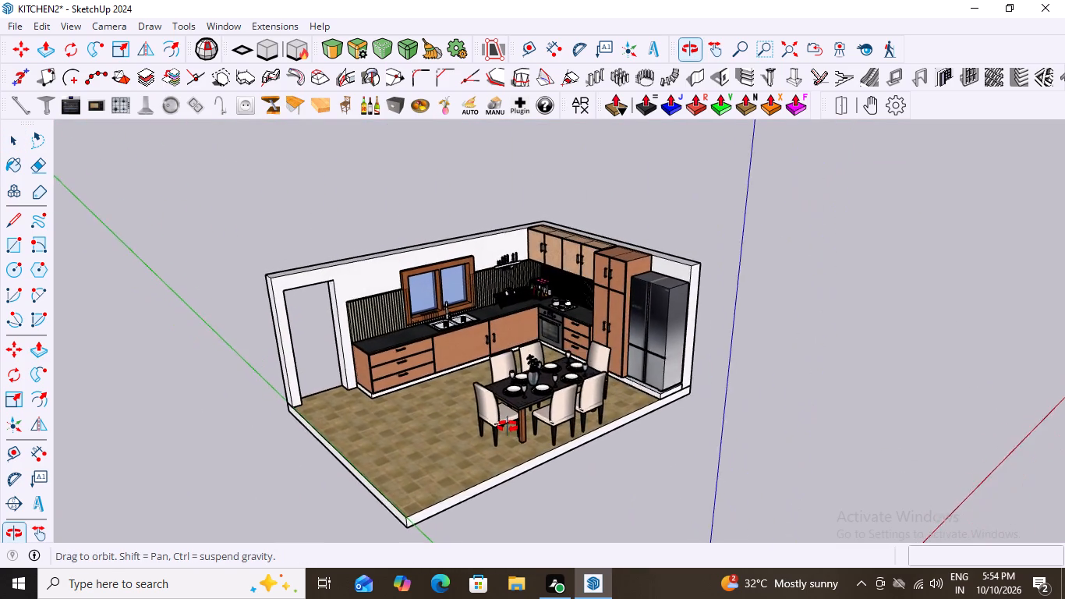
pyautogui.moveTo(508, 427); pyautogui.dragTo(504, 428, button='middle')
pyautogui.scroll(6, 498, 432)
pyautogui.scroll(-7, 498, 432)
pyautogui.moveTo(433, 456); pyautogui.dragTo(455, 486, button='middle')
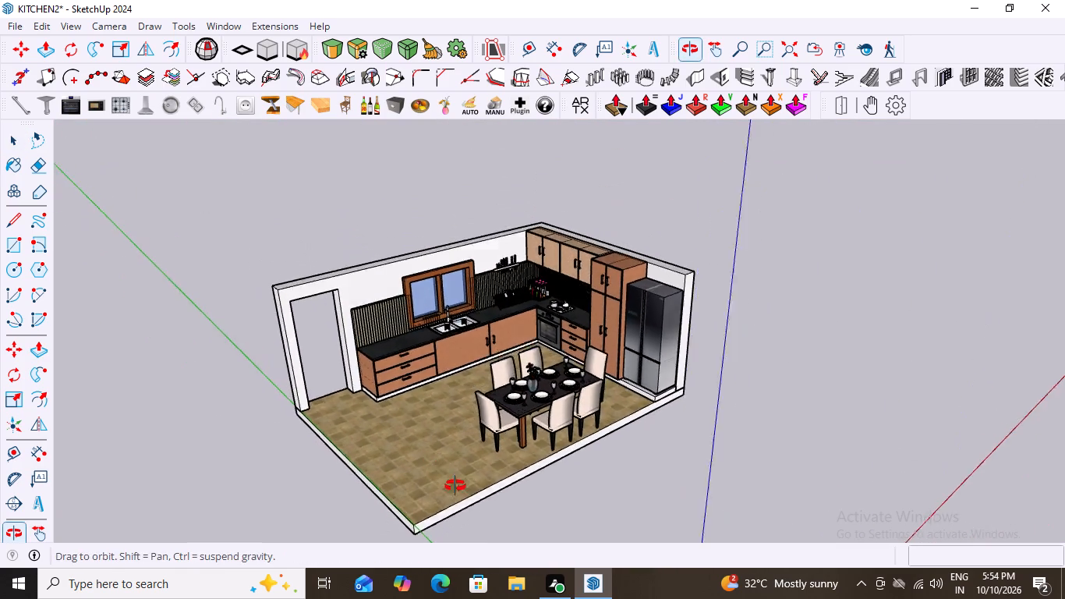
pyautogui.moveTo(455, 486); pyautogui.dragTo(476, 505, button='middle')
pyautogui.scroll(3, 476, 505)
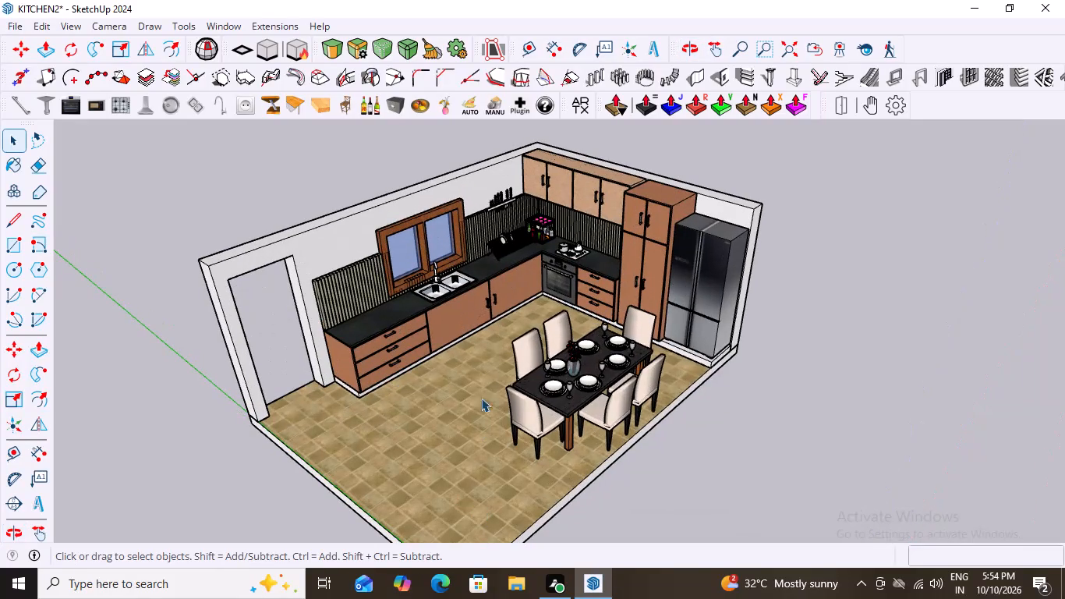
pyautogui.scroll(5, 524, 164)
pyautogui.scroll(-2, 527, 151)
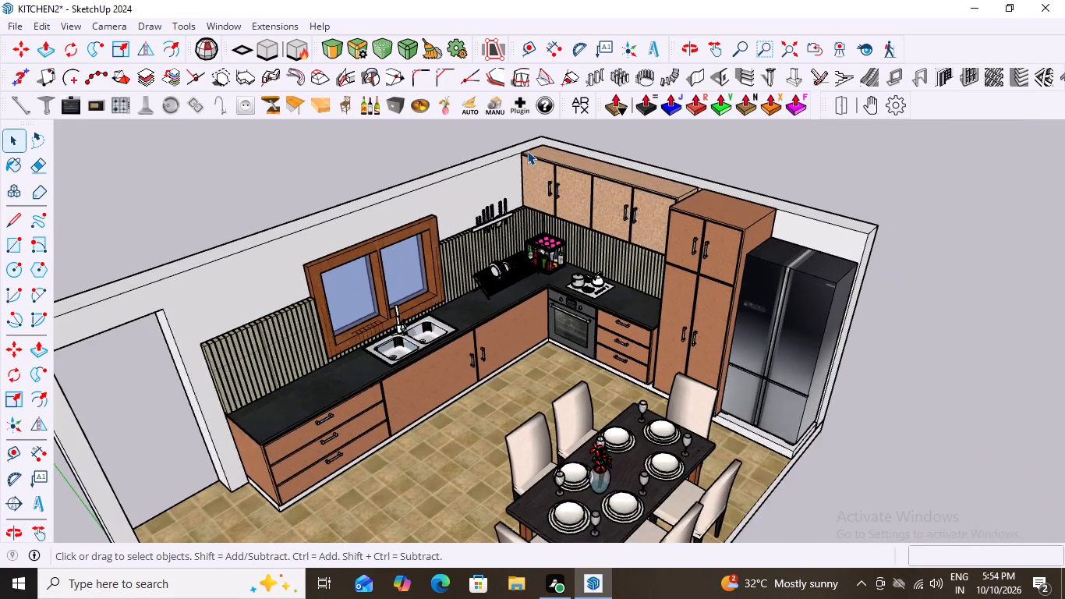
pyautogui.scroll(-3, 527, 151)
pyautogui.scroll(1, 525, 151)
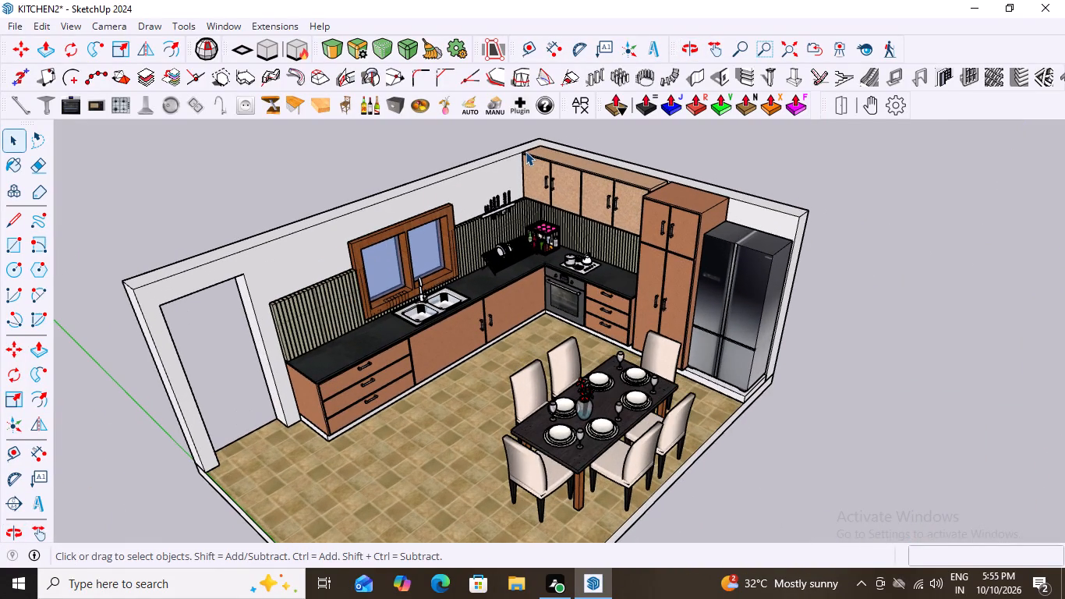